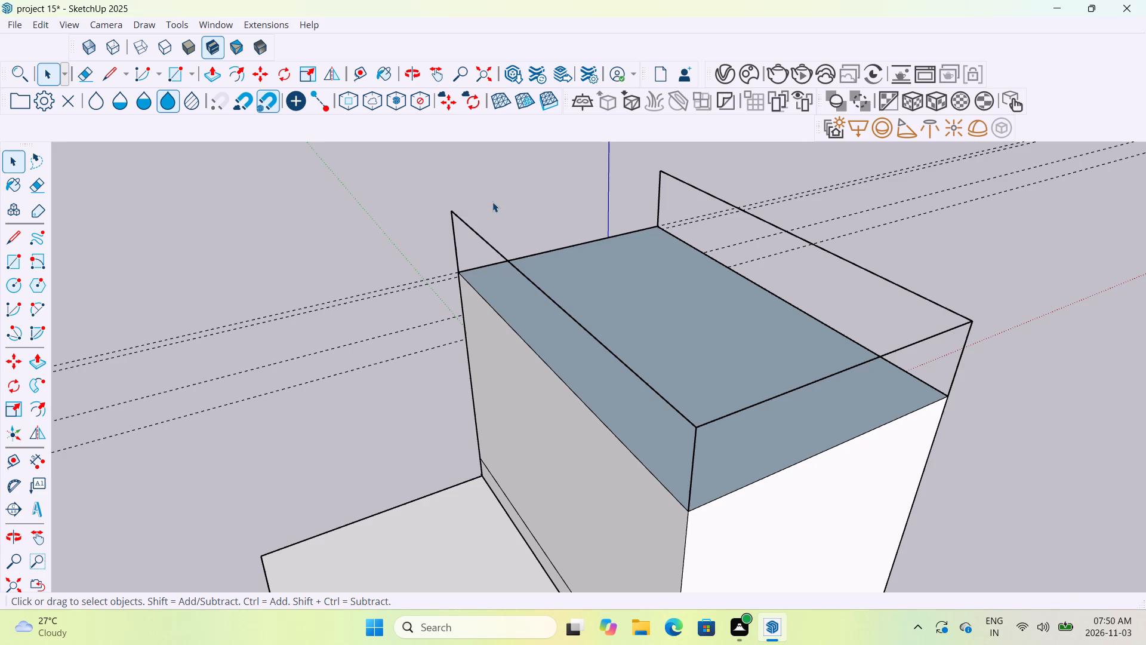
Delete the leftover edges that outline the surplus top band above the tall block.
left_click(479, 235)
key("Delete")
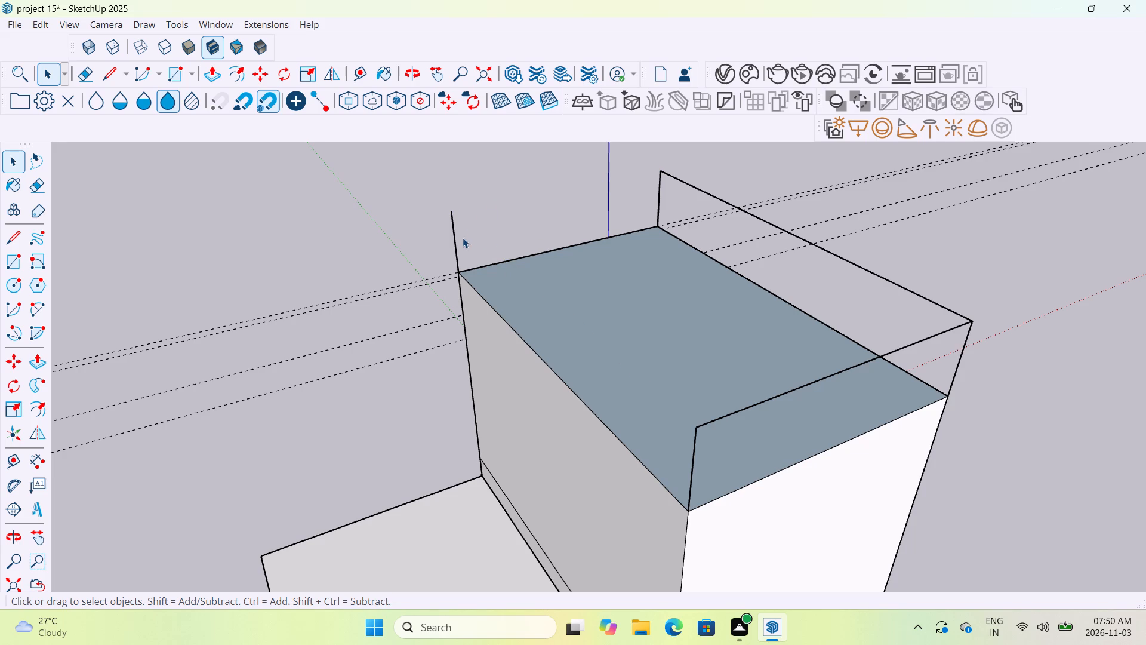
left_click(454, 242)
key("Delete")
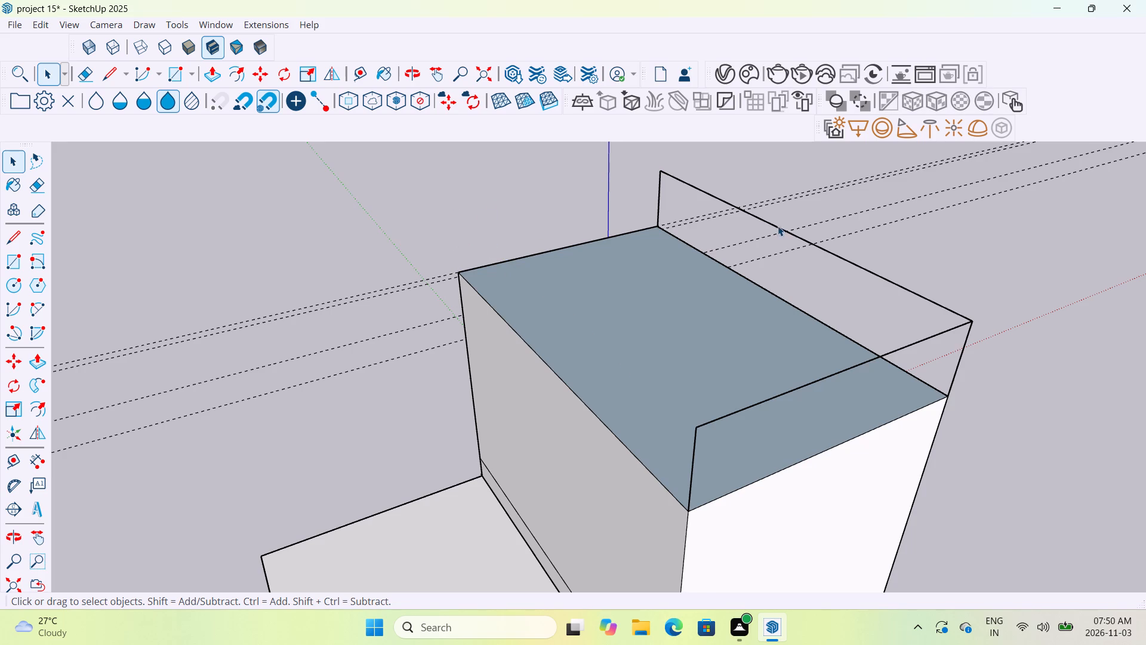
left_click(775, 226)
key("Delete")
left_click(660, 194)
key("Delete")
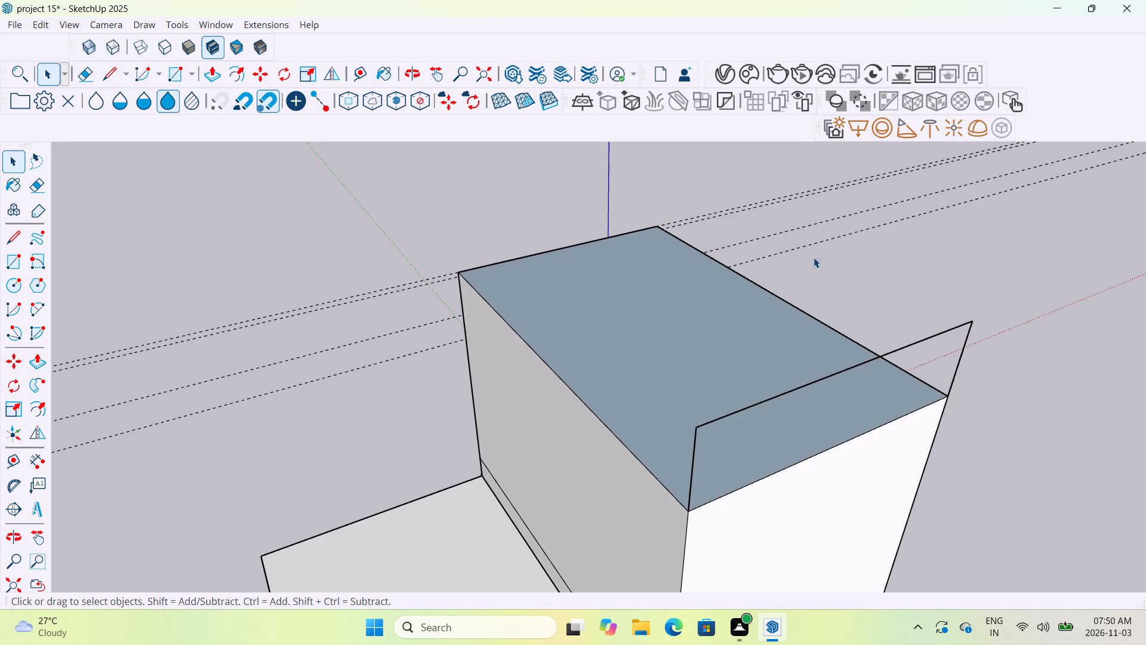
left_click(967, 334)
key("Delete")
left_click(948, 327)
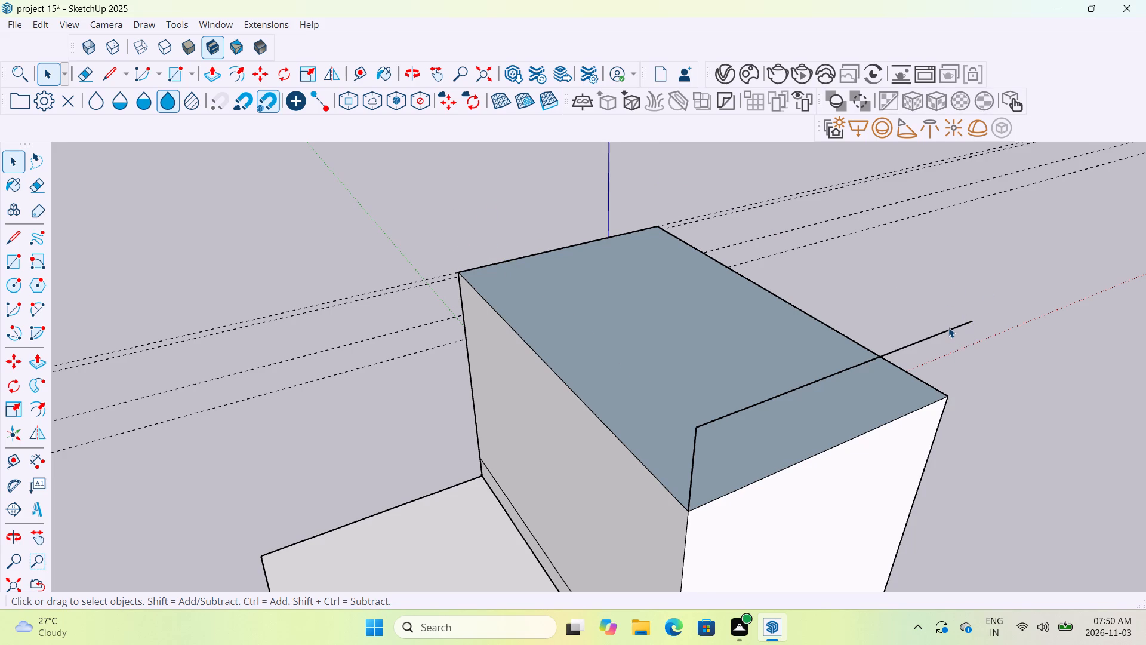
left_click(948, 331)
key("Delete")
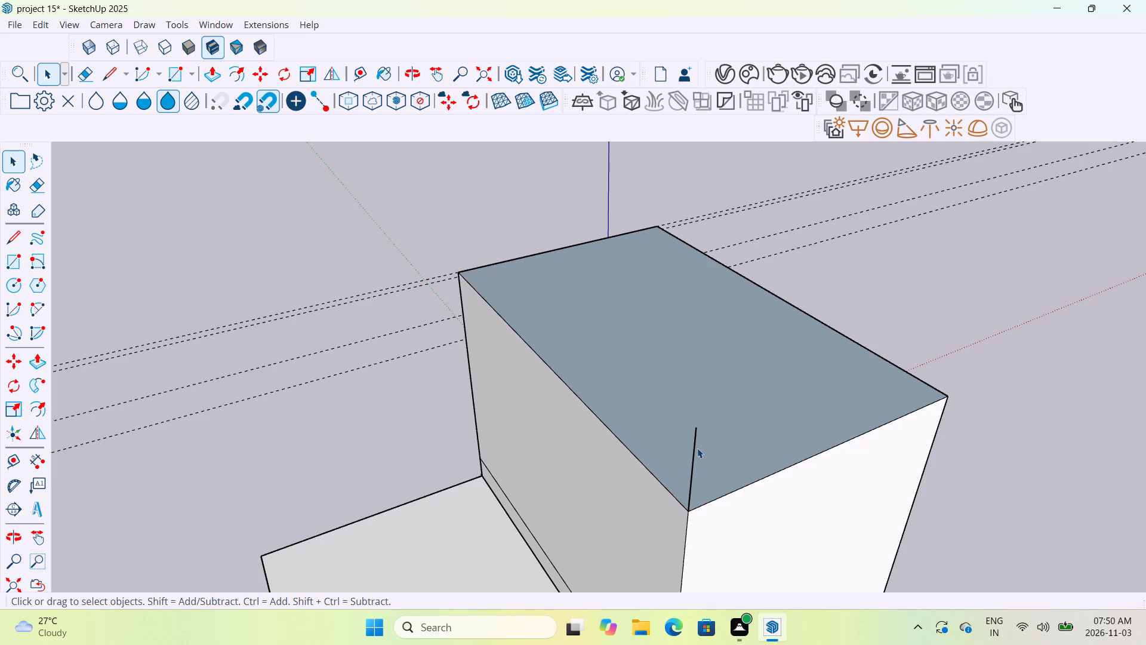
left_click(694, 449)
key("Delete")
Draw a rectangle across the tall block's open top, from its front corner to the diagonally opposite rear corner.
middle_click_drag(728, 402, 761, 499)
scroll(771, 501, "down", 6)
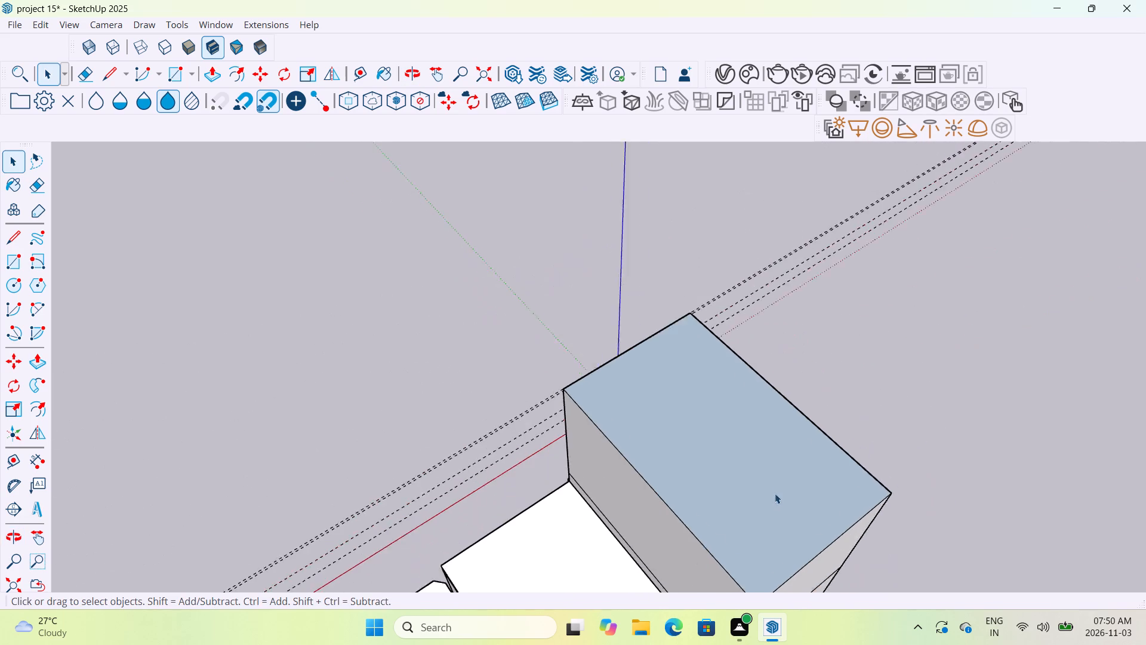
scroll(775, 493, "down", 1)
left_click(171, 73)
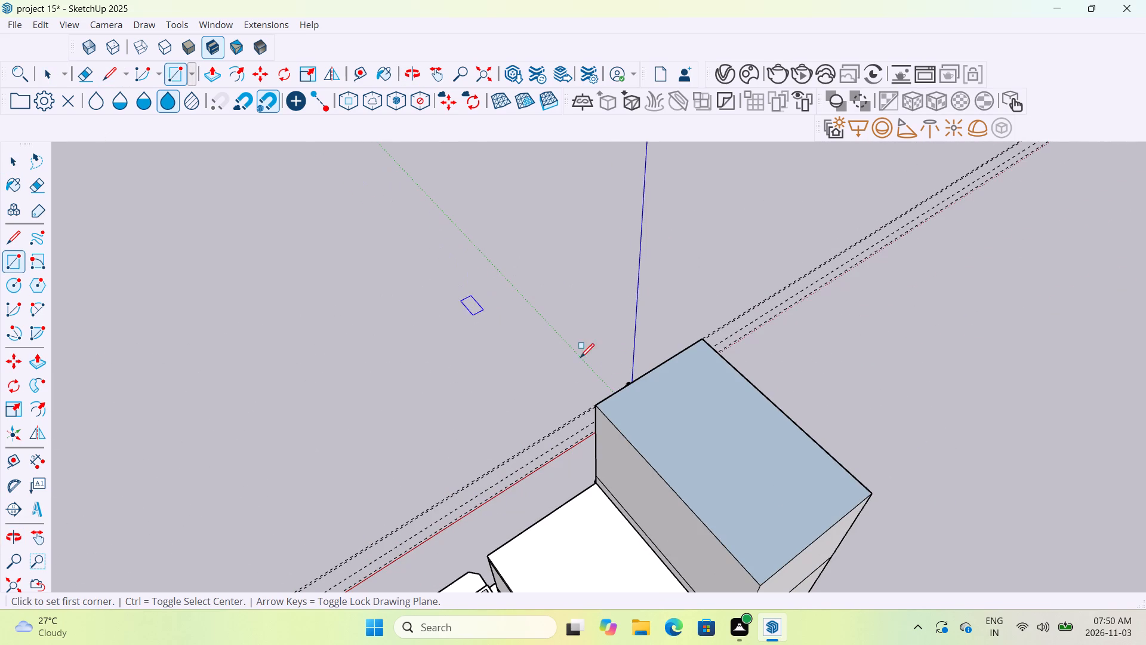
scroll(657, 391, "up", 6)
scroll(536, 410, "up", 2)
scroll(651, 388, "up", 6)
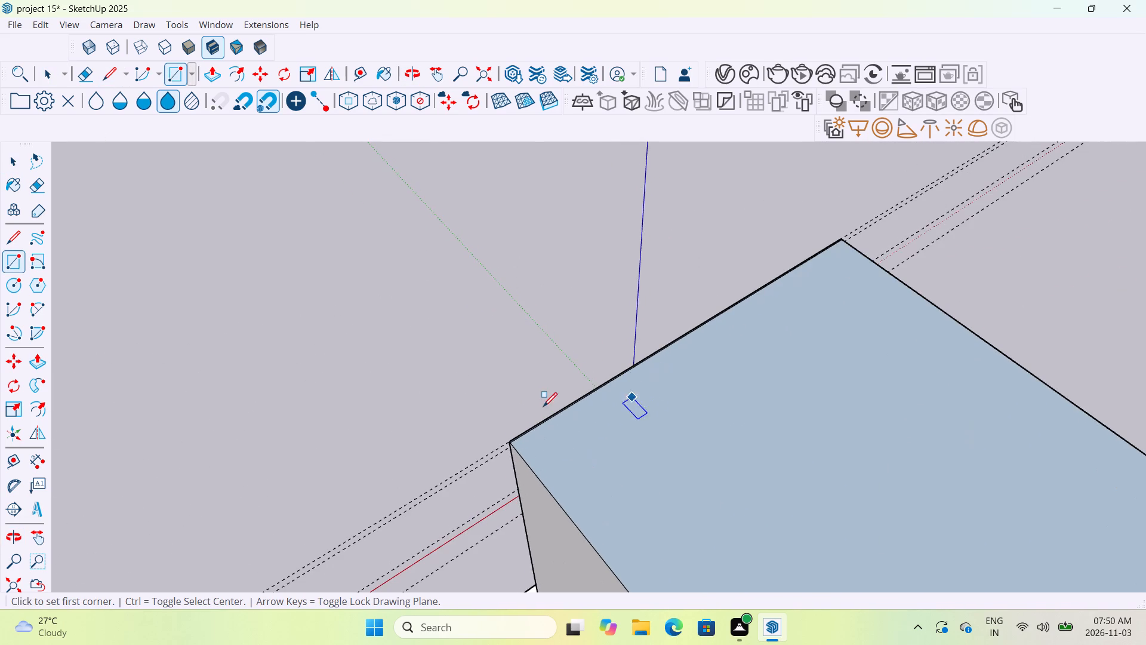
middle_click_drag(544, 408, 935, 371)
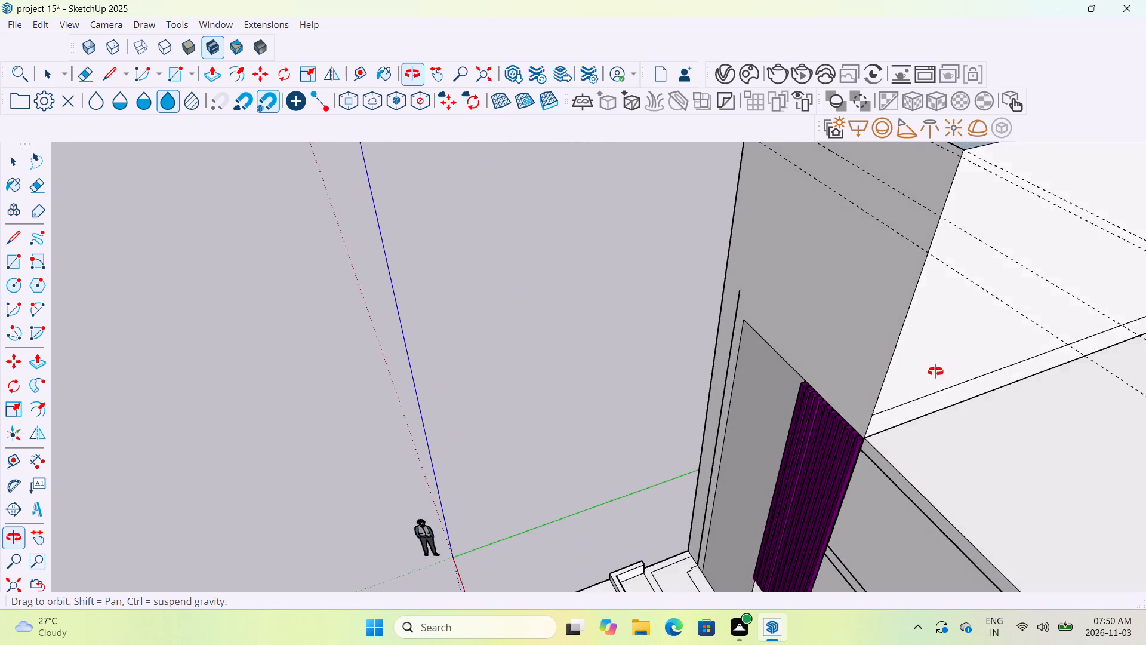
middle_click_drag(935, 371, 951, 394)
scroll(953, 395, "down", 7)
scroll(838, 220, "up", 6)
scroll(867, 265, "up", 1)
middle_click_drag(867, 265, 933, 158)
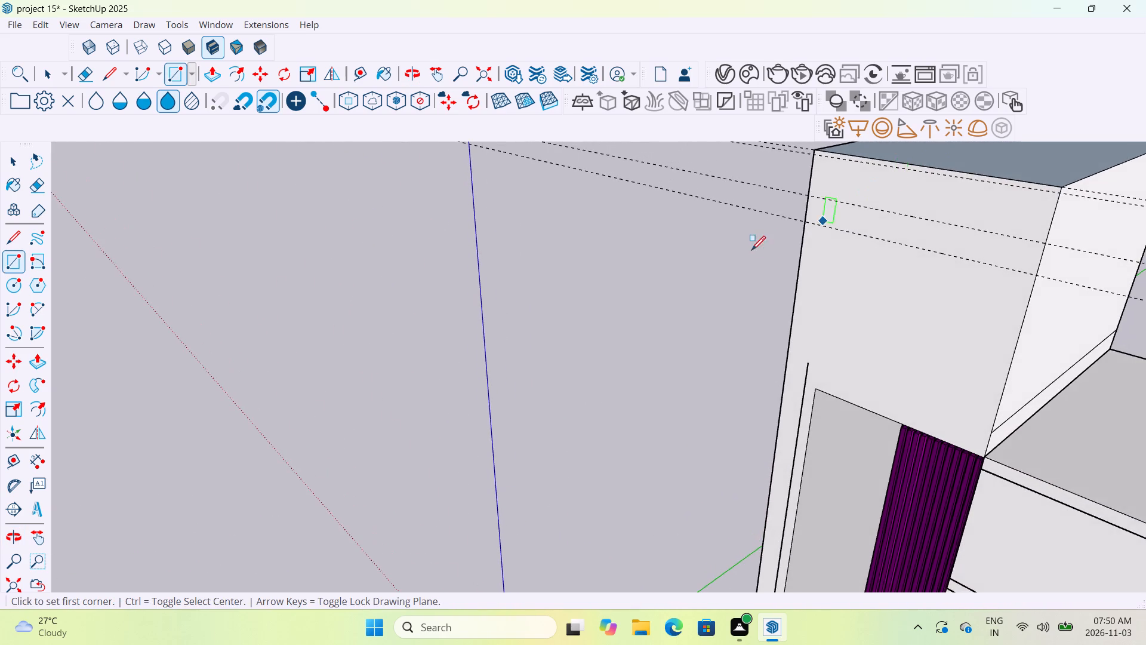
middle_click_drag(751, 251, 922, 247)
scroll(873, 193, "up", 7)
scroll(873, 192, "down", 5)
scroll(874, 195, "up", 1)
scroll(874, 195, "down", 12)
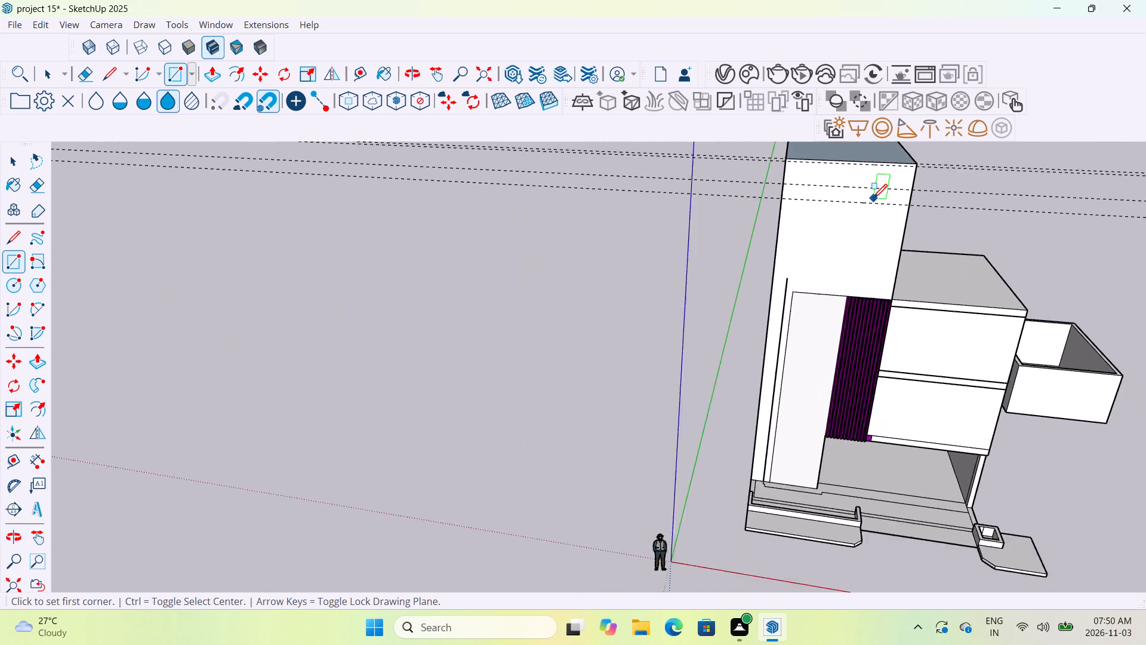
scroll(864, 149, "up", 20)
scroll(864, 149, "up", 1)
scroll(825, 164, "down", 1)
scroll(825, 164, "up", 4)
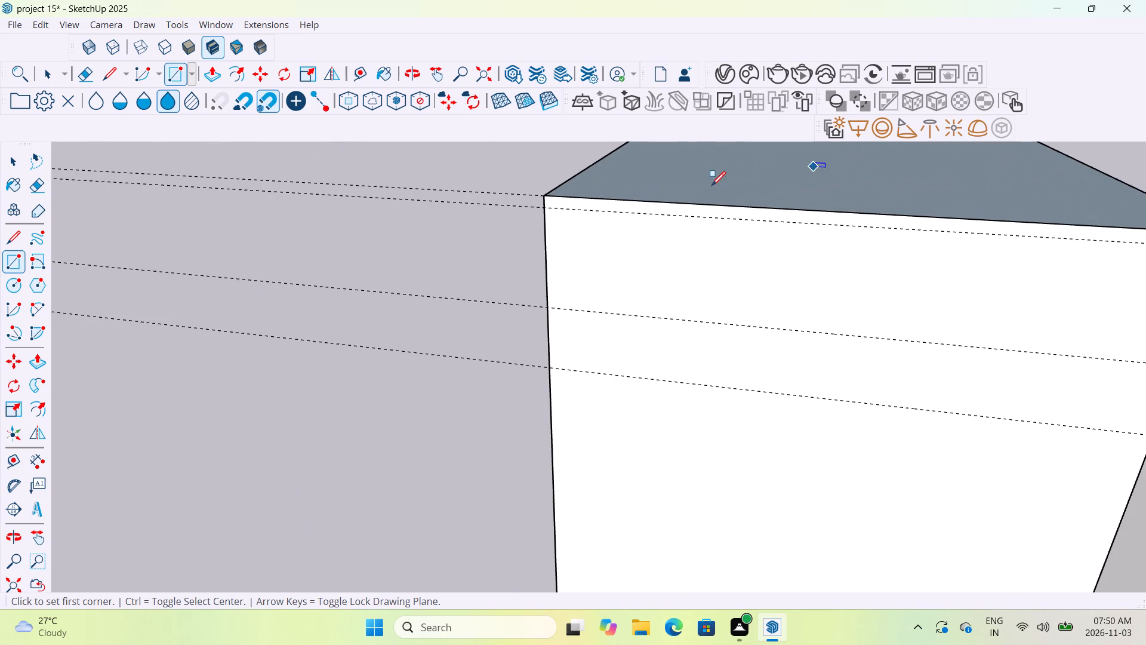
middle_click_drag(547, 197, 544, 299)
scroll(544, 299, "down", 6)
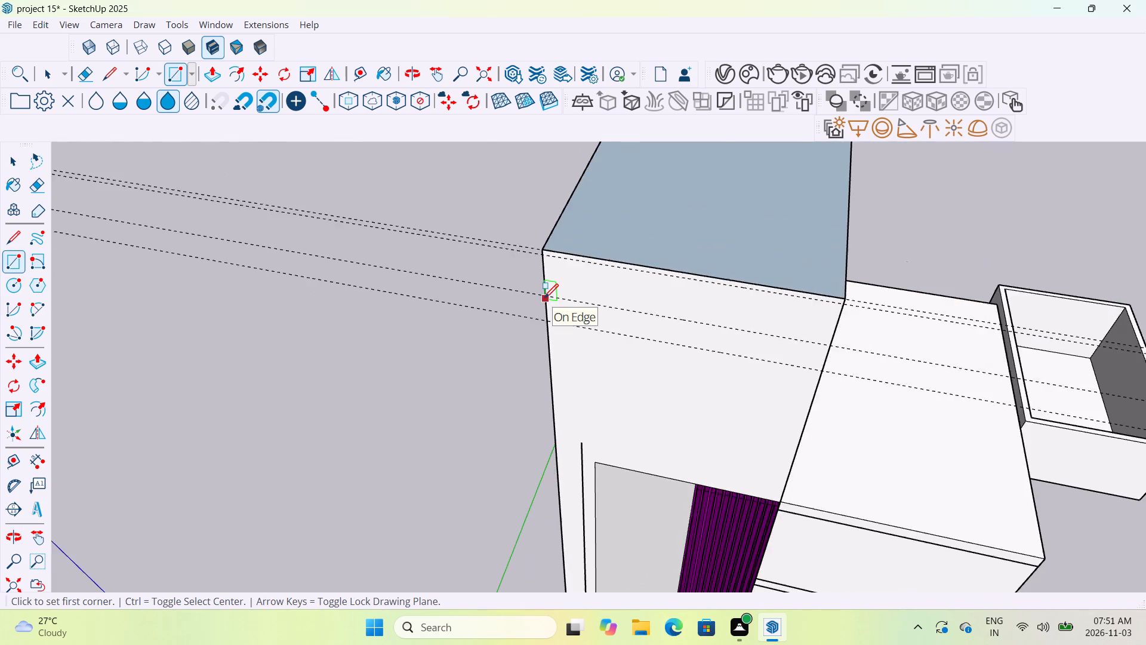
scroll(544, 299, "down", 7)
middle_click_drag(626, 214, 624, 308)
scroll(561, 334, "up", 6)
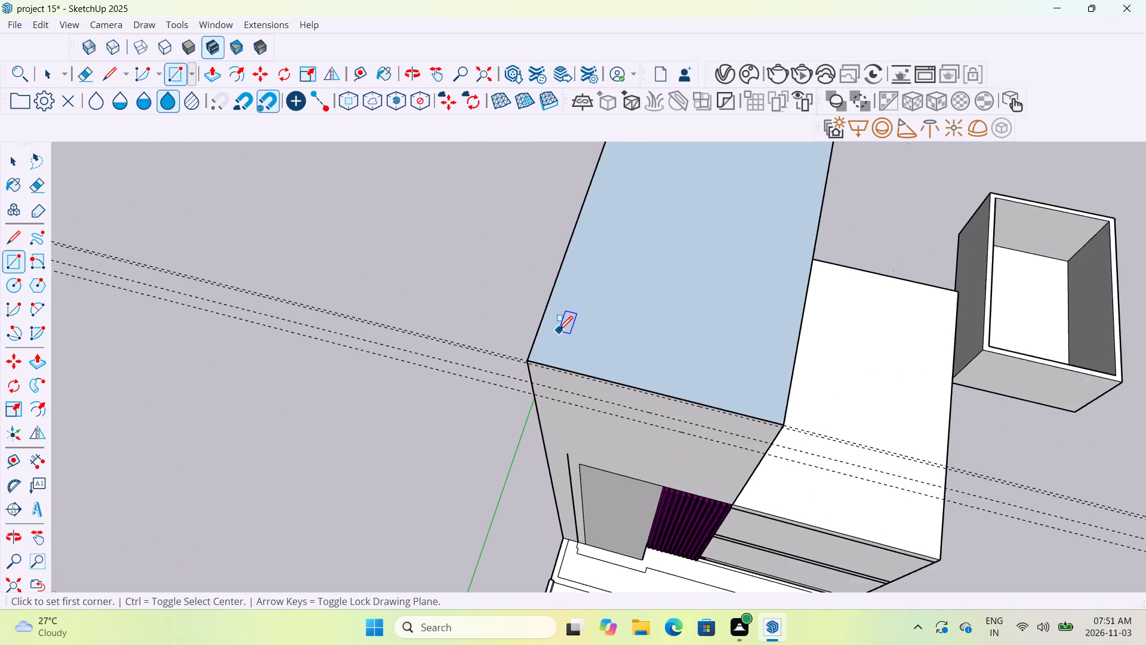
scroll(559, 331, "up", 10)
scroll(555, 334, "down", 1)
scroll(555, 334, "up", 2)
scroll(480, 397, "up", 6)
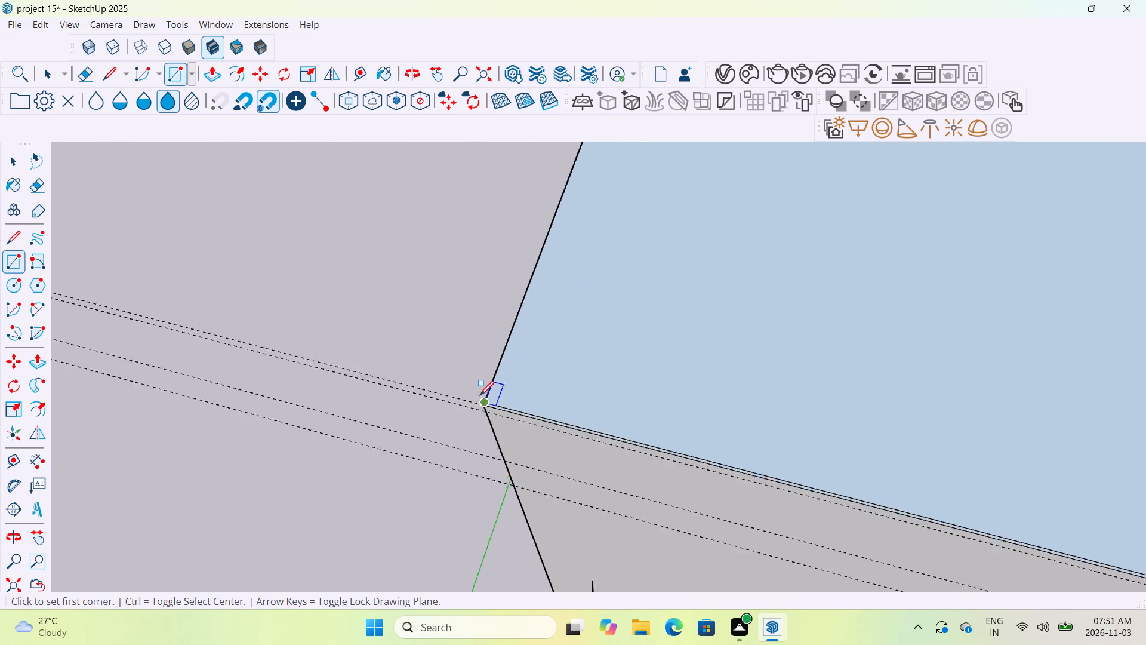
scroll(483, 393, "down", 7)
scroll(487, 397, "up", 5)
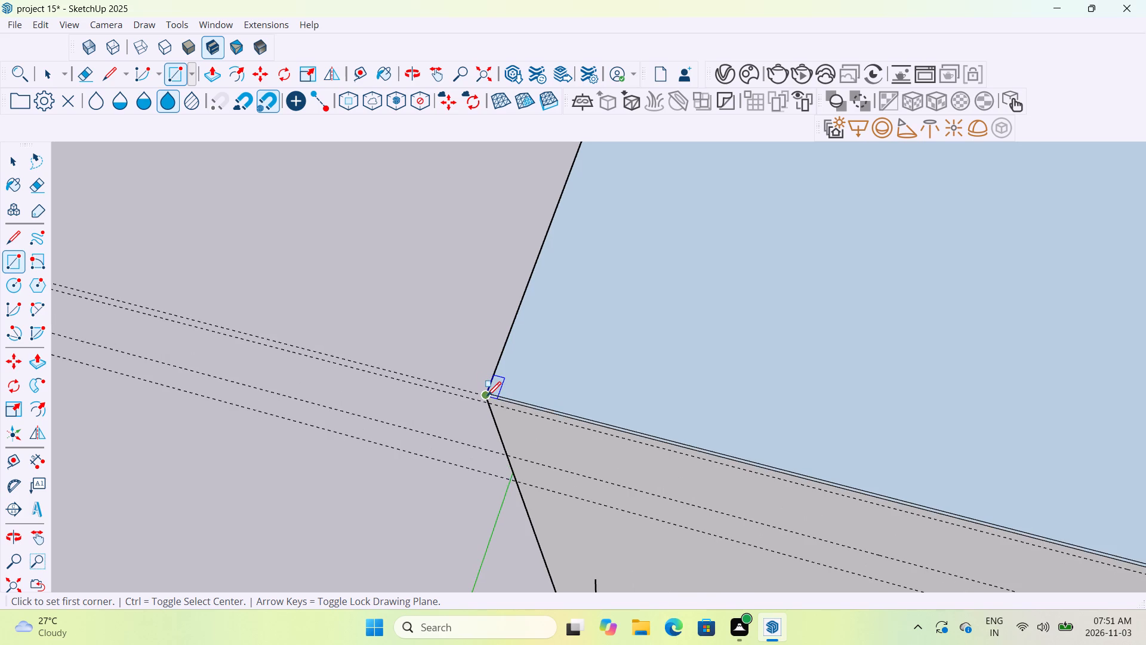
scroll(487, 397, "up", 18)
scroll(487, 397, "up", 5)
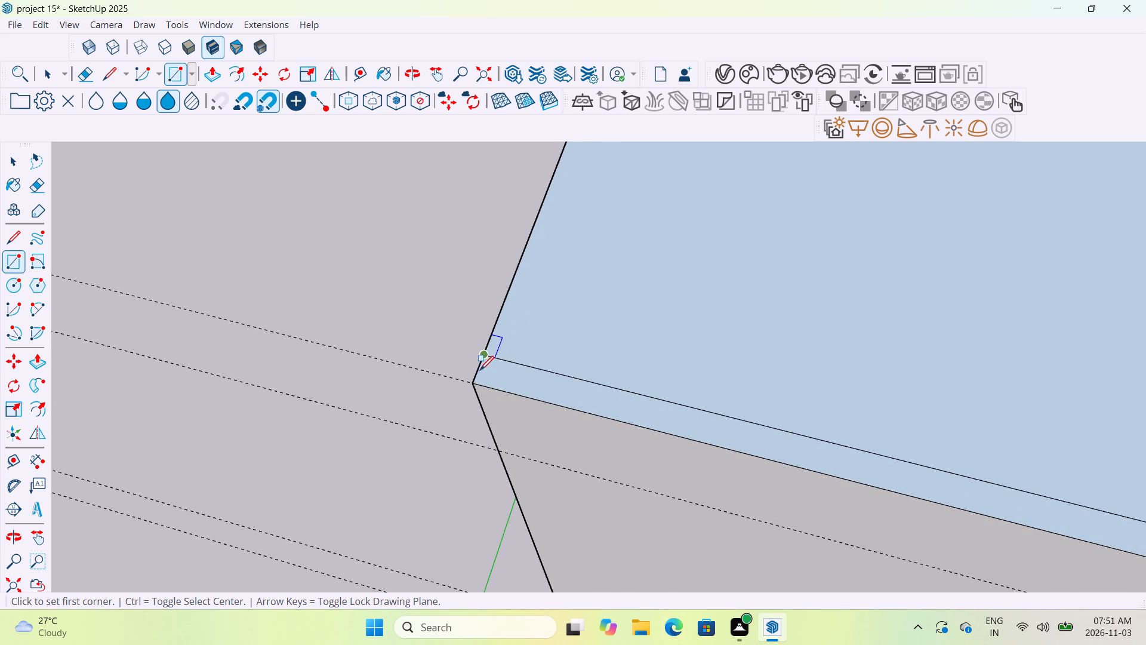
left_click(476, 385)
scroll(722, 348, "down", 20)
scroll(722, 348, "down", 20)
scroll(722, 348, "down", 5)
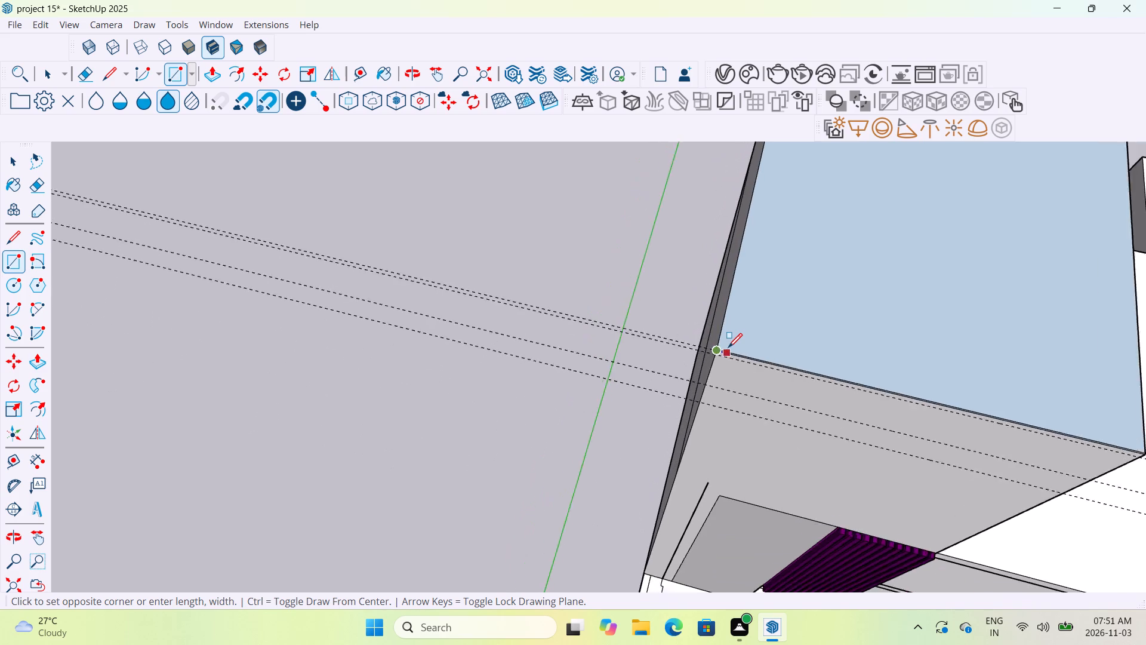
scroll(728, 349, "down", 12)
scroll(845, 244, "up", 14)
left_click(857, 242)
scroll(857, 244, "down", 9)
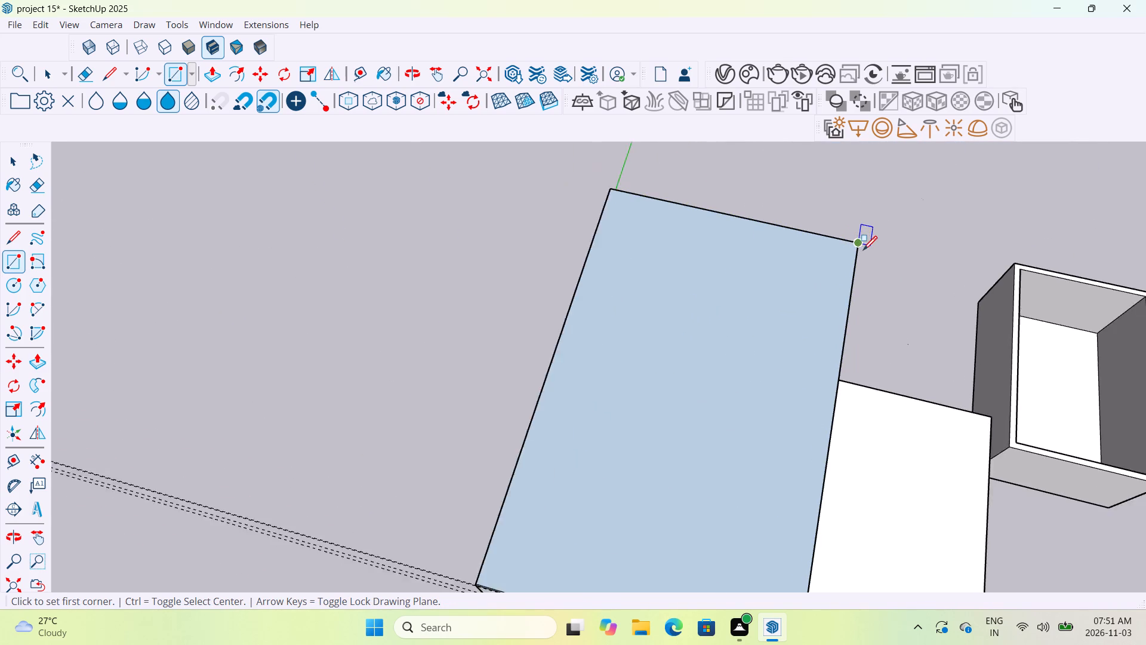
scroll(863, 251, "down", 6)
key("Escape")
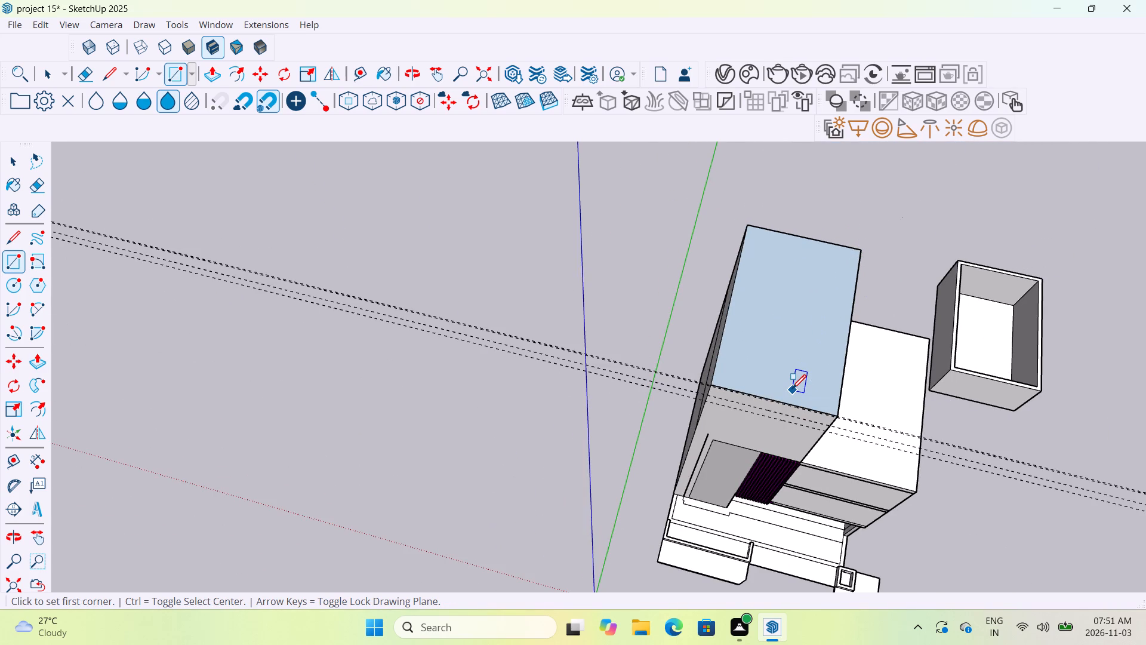
Undo the top rectangle and the band's edge and face deletions, back to the closed upper band on the tall block.
key("ctrl+z")
key("ctrl+z")
key("ctrl+z")
key("ctrl+z")
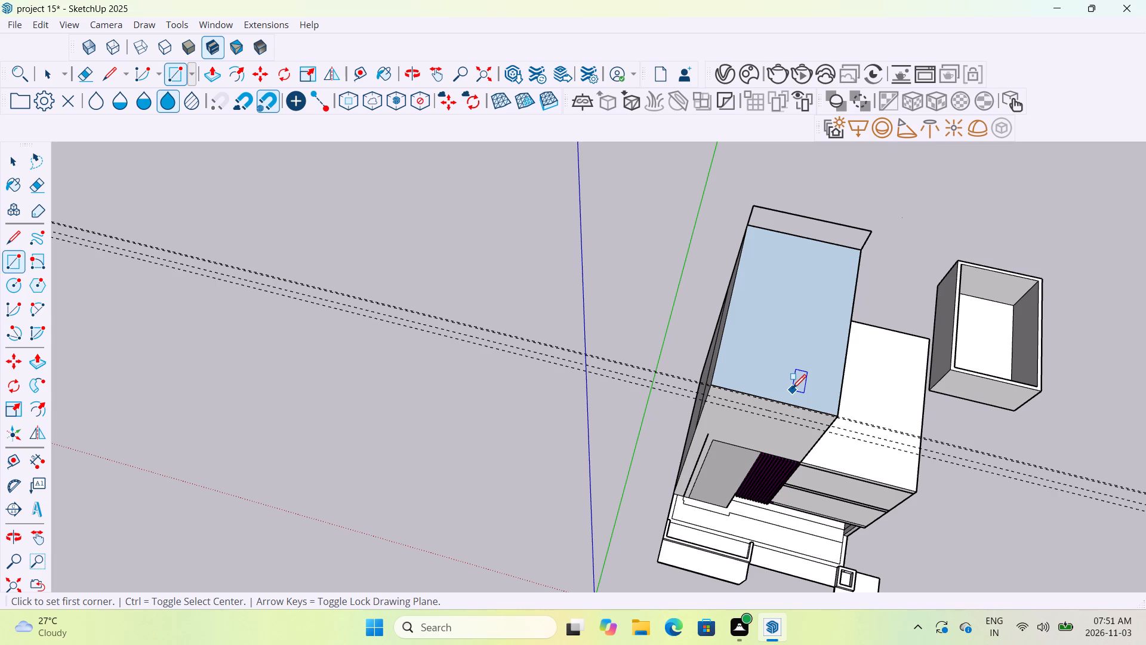
key("ctrl+z")
key("ctrl+z")
key("ctrl+z")
key("ctrl+z")
key("ctrl+z")
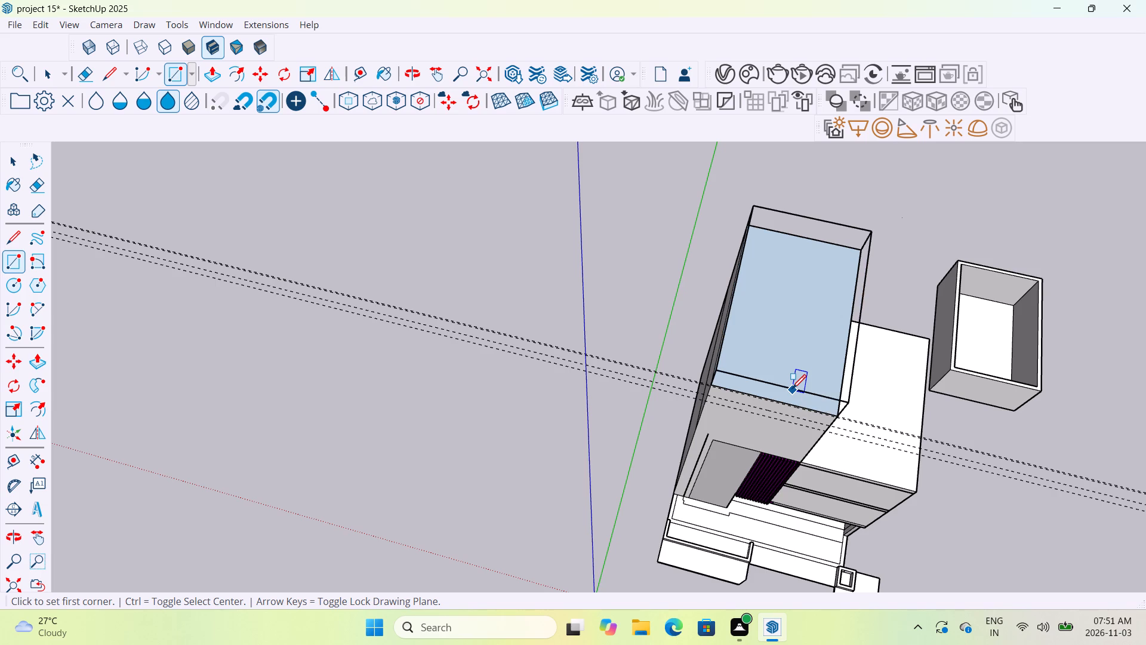
key("ctrl+z")
key("ctrl+z")
key("ctrl+z")
key("ctrl+z")
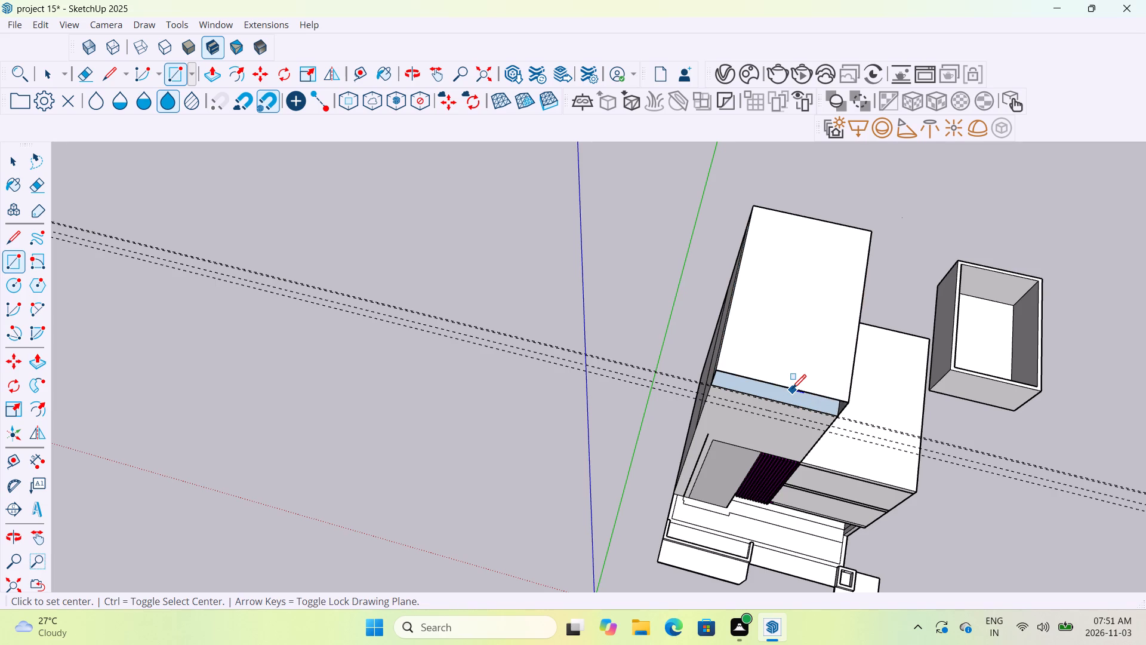
key("ctrl+z")
key("ctrl+z")
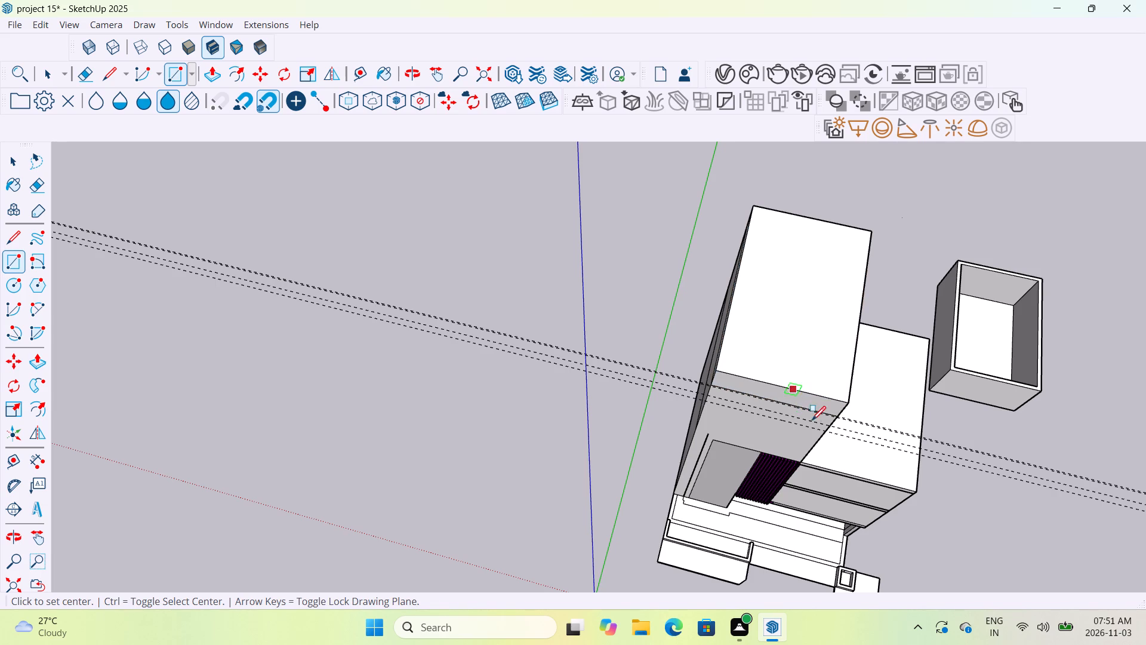
Push the tall block's top face down part of the way towards the upper band's dividing line.
middle_click_drag(822, 428, 845, 292)
scroll(851, 284, "up", 8)
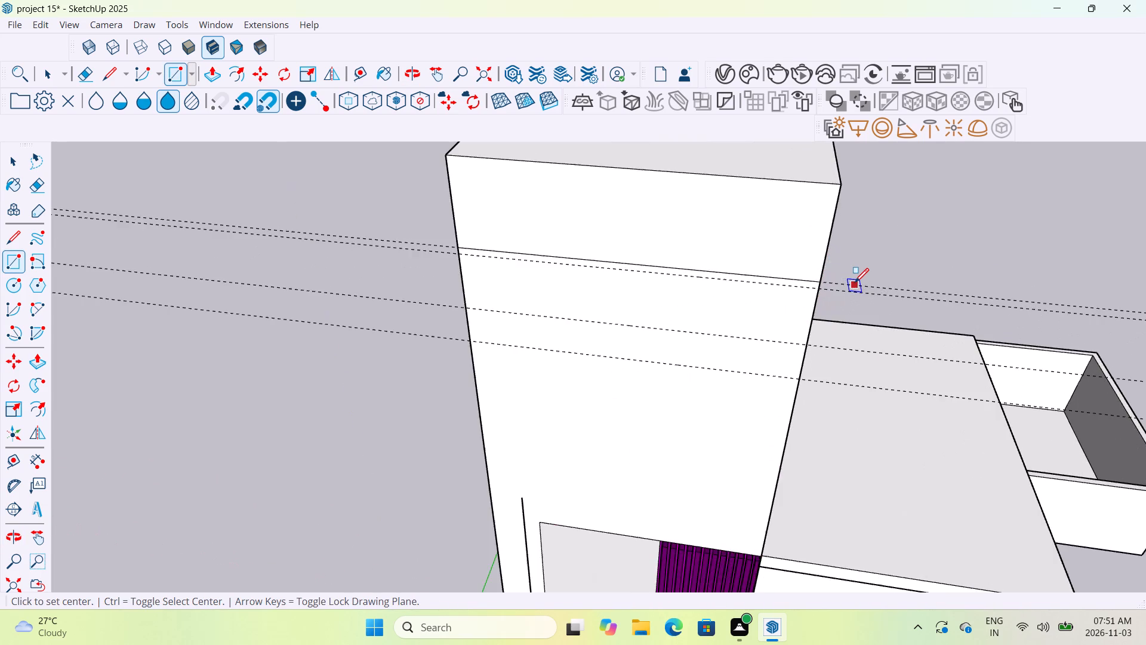
scroll(855, 284, "down", 5)
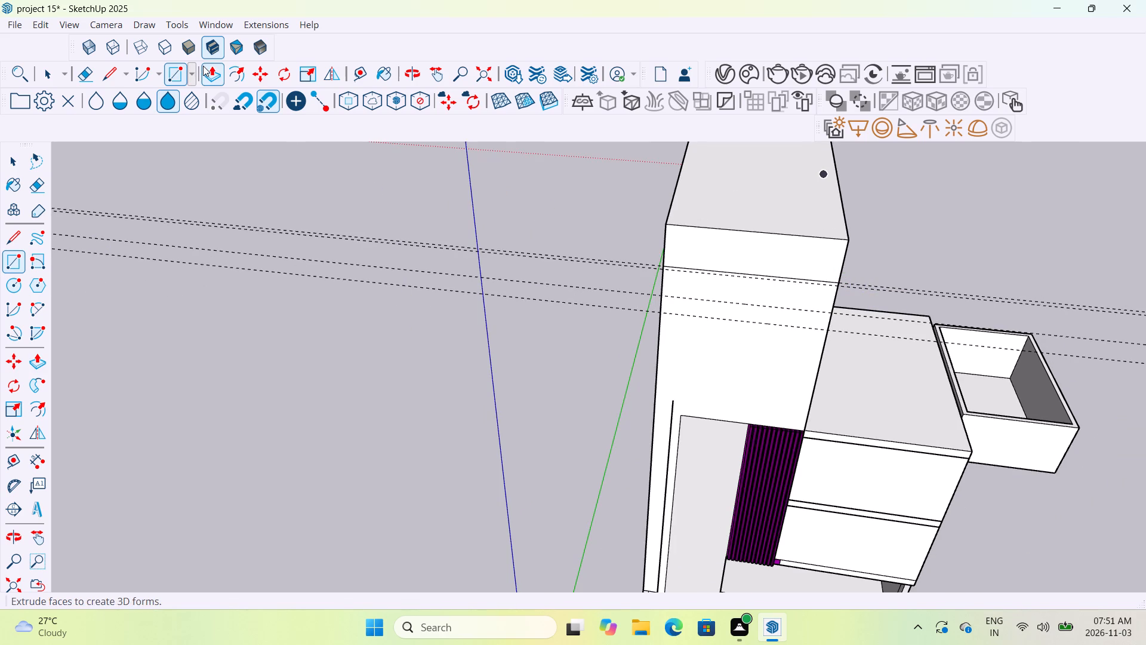
left_click(205, 67)
left_click(742, 202)
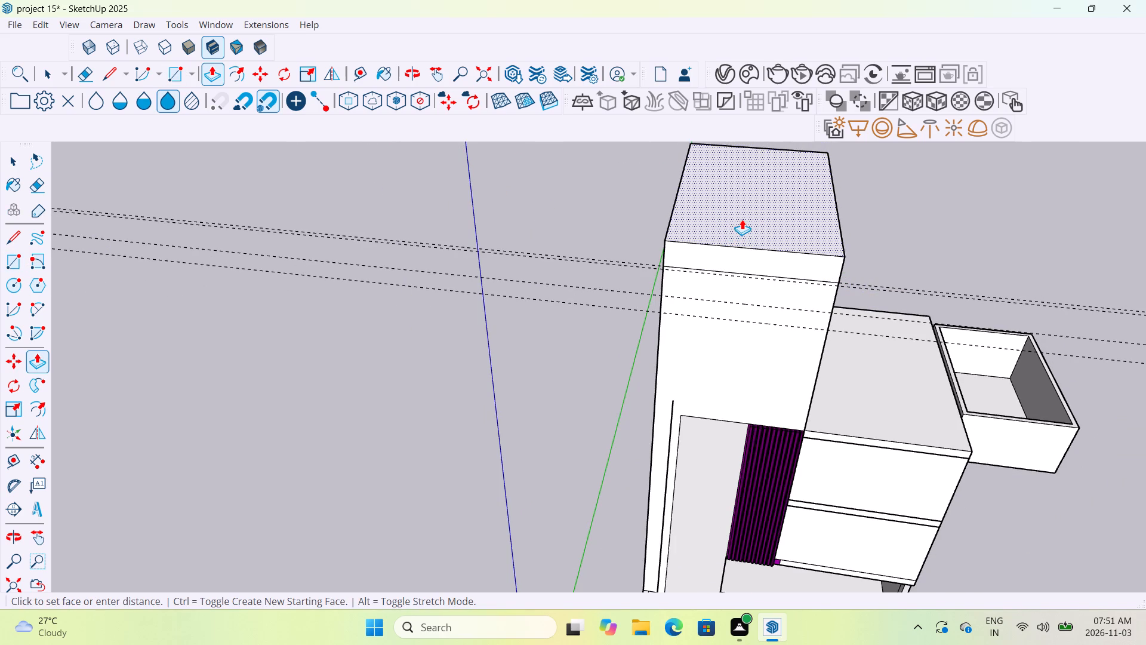
middle_click_drag(742, 219, 767, 135)
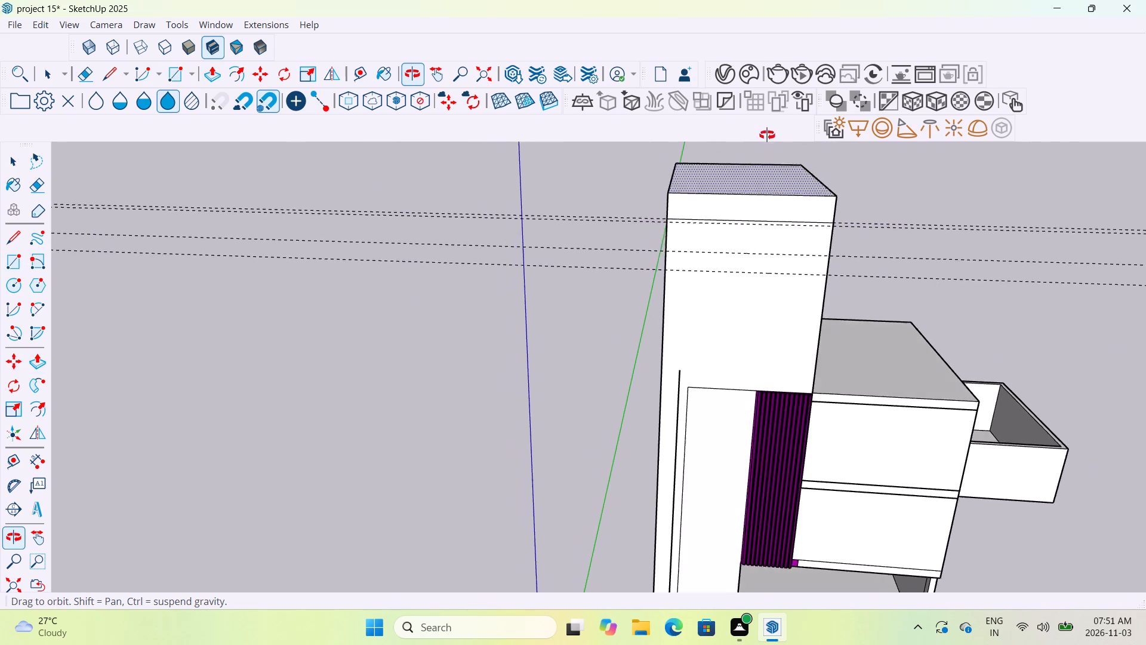
middle_click_drag(767, 135, 769, 127)
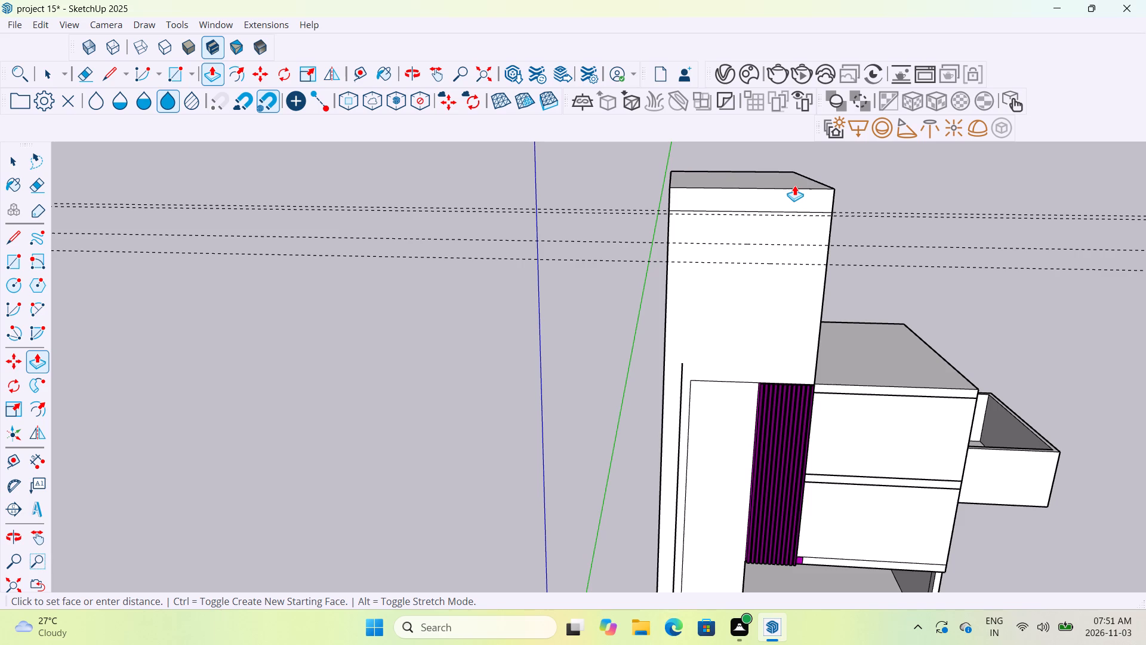
left_click(794, 185)
Push the upper band's long side face inward to about the middle of the tall block's top.
middle_click_drag(927, 269, 837, 222)
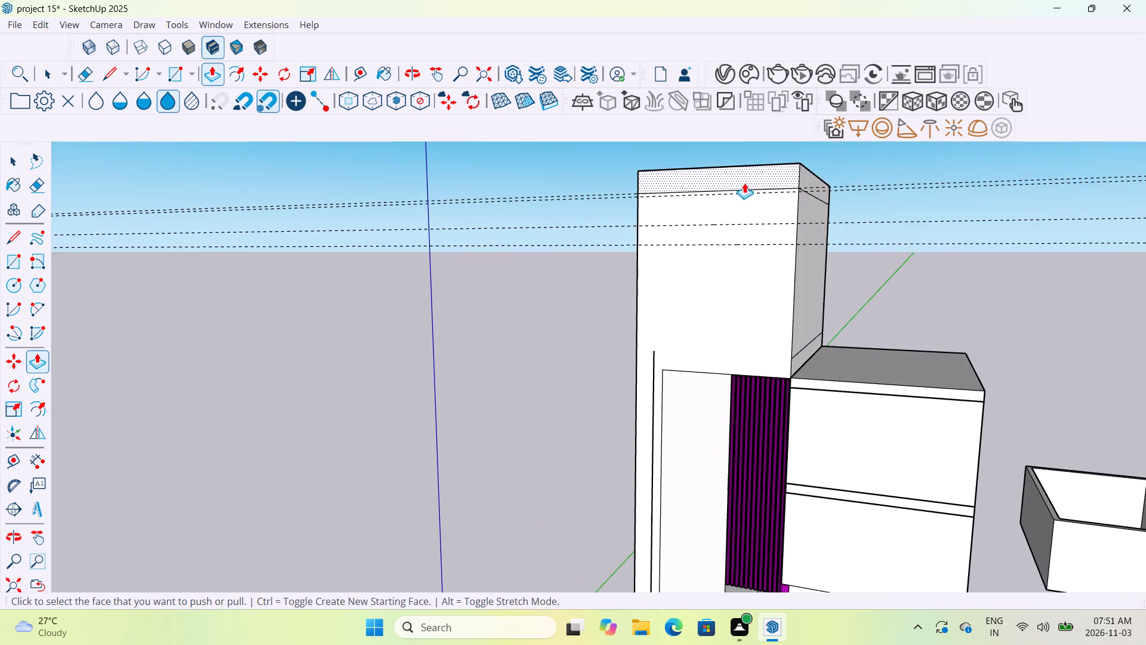
scroll(727, 182, "up", 11)
middle_click_drag(726, 190, 898, 272)
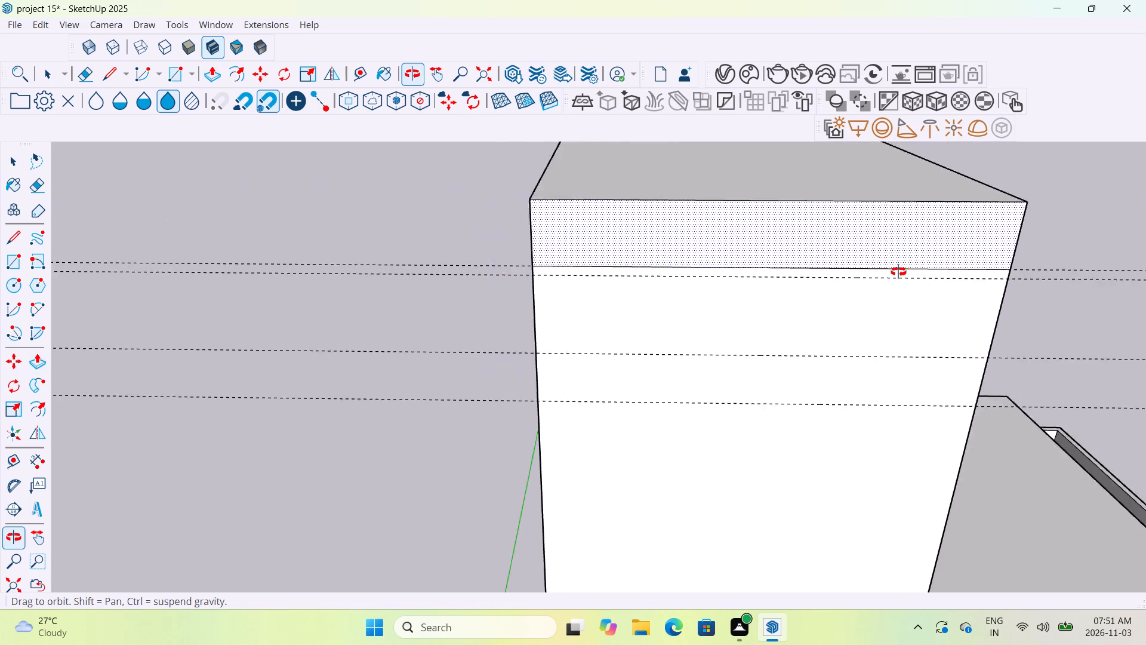
middle_click_drag(898, 272, 1000, 279)
left_click(620, 228)
middle_click_drag(738, 193, 538, 202)
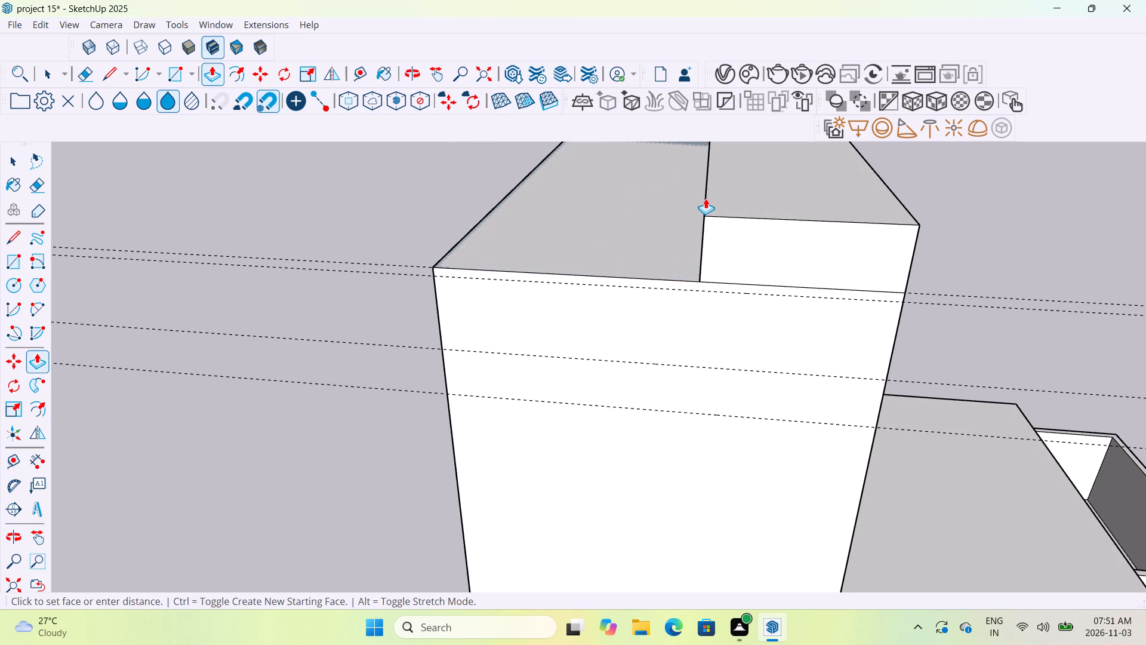
left_click(706, 198)
Push the remaining upper band's front face slightly back from the tall block's front wall.
left_click(782, 241)
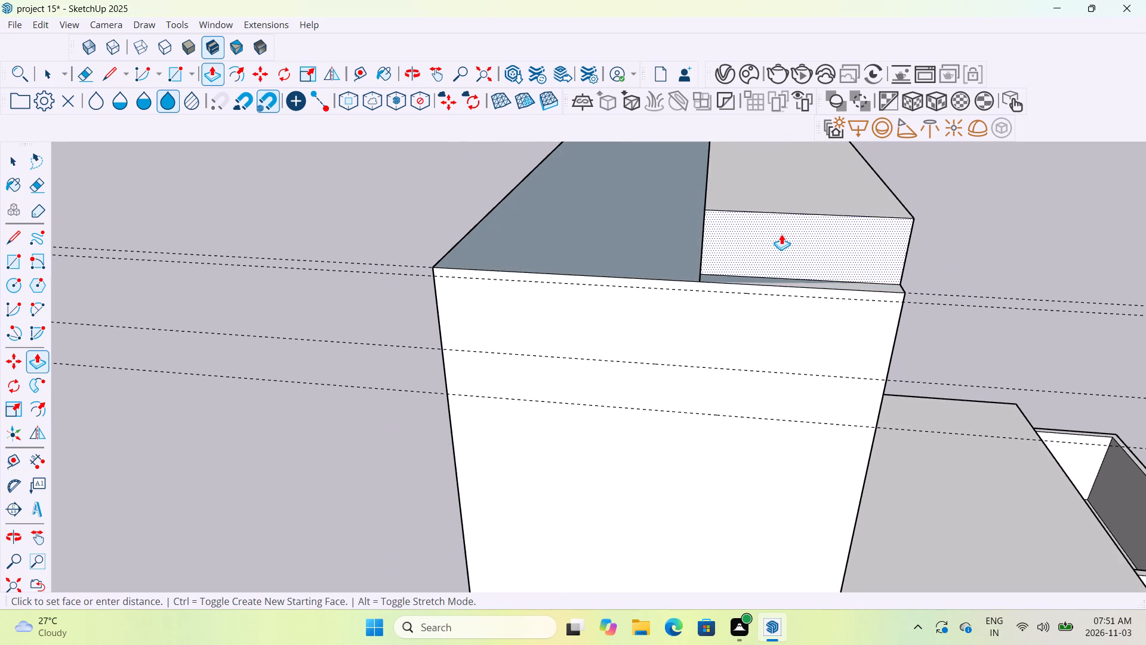
left_click(781, 230)
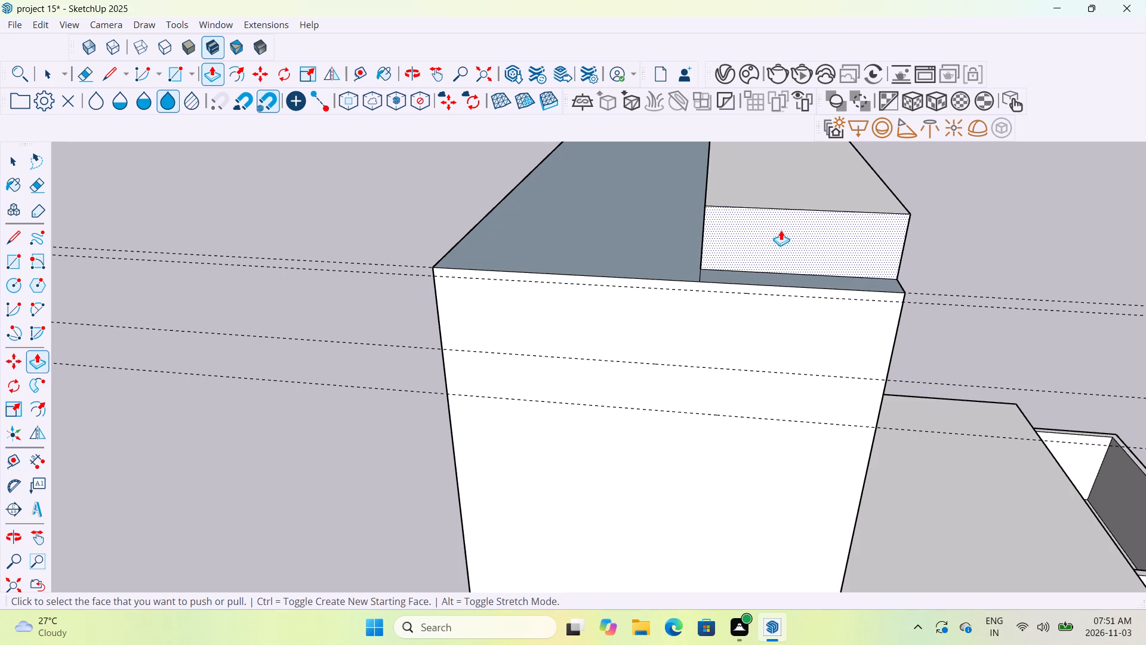
middle_click_drag(913, 270, 569, 255)
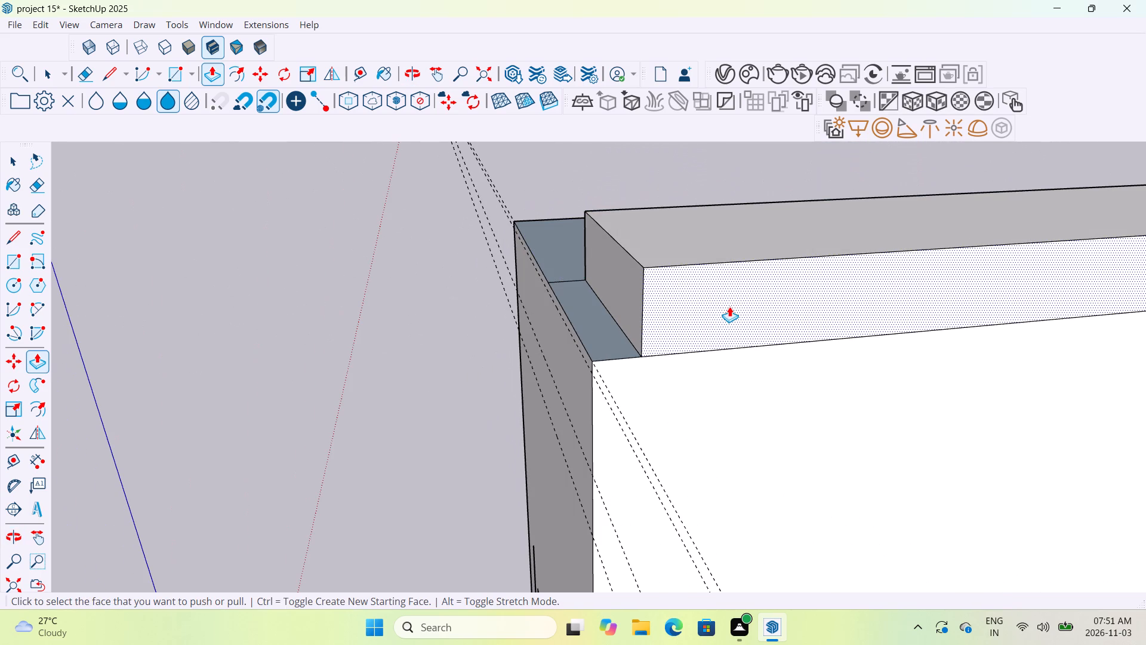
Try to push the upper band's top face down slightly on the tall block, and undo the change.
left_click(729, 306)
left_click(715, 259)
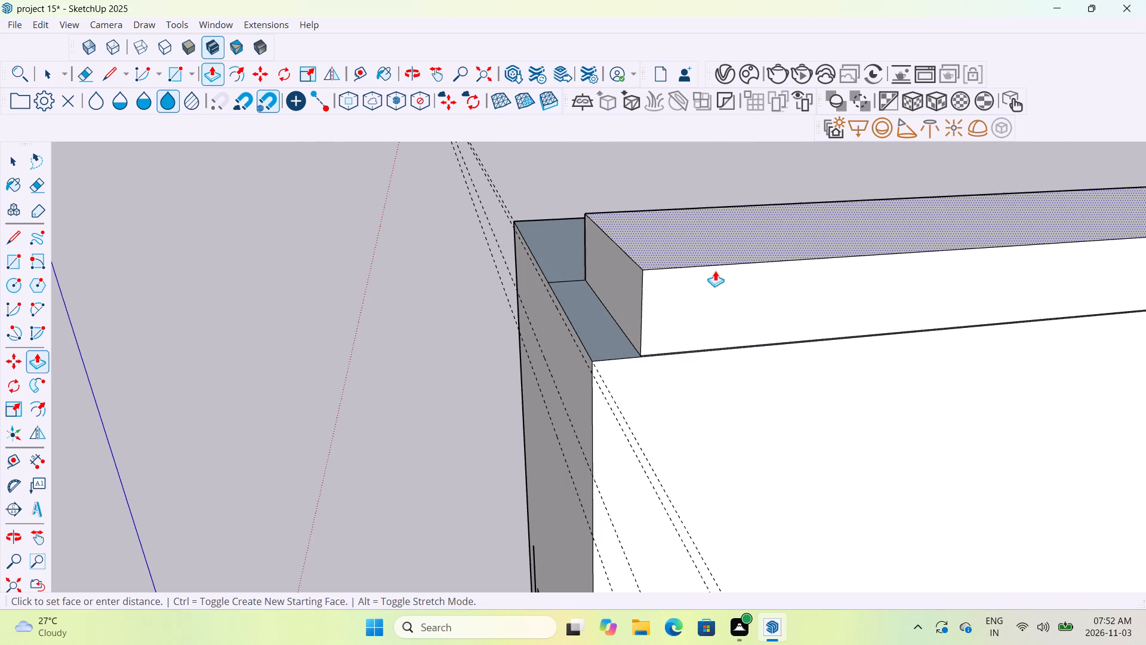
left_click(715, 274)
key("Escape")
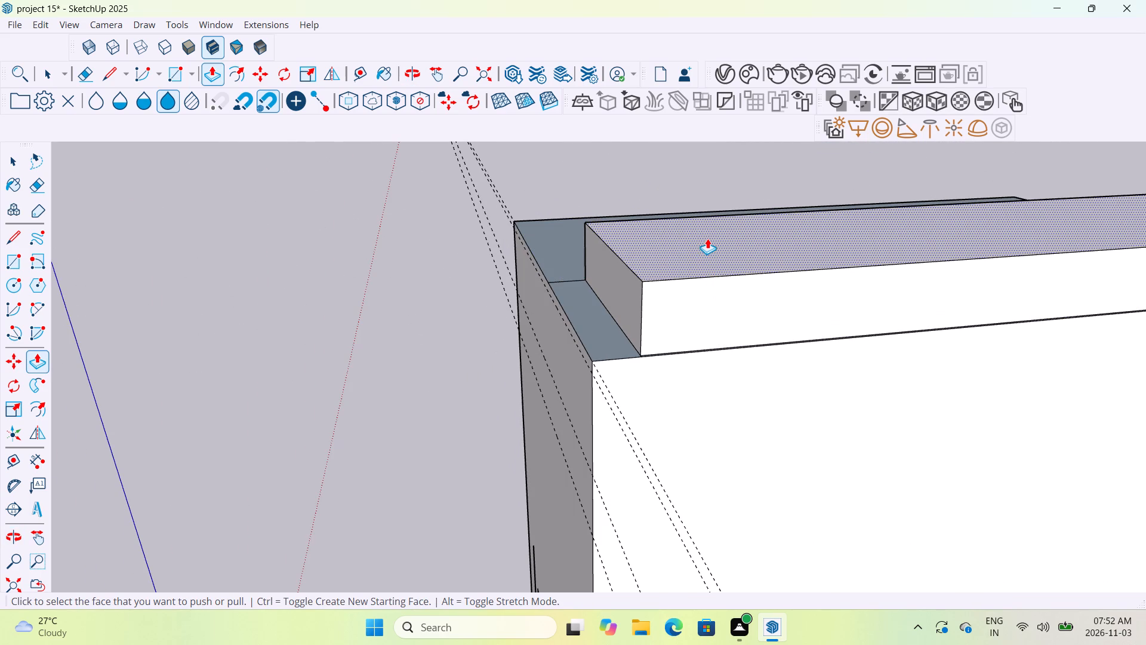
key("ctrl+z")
Push the upper band's outer long side face slightly inward from the tall block's side wall.
left_click(707, 279)
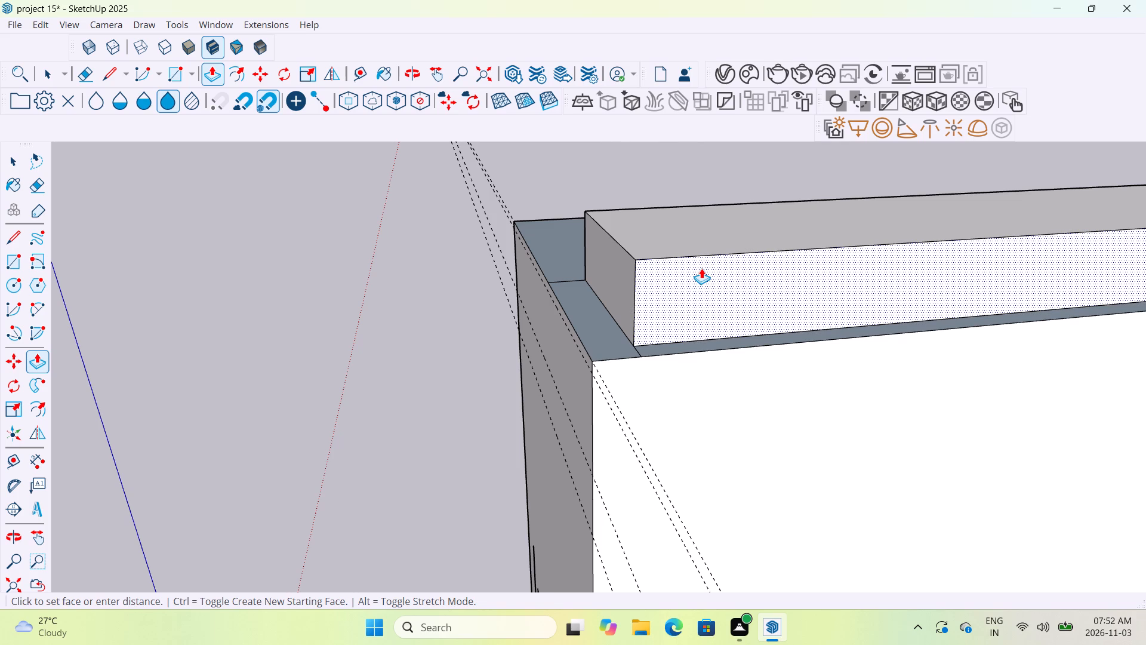
left_click(701, 268)
Push the upper band's flush end face along the tall block's length, leaving only a small block near the opposite end.
scroll(933, 396, "down", 7)
scroll(934, 379, "down", 15)
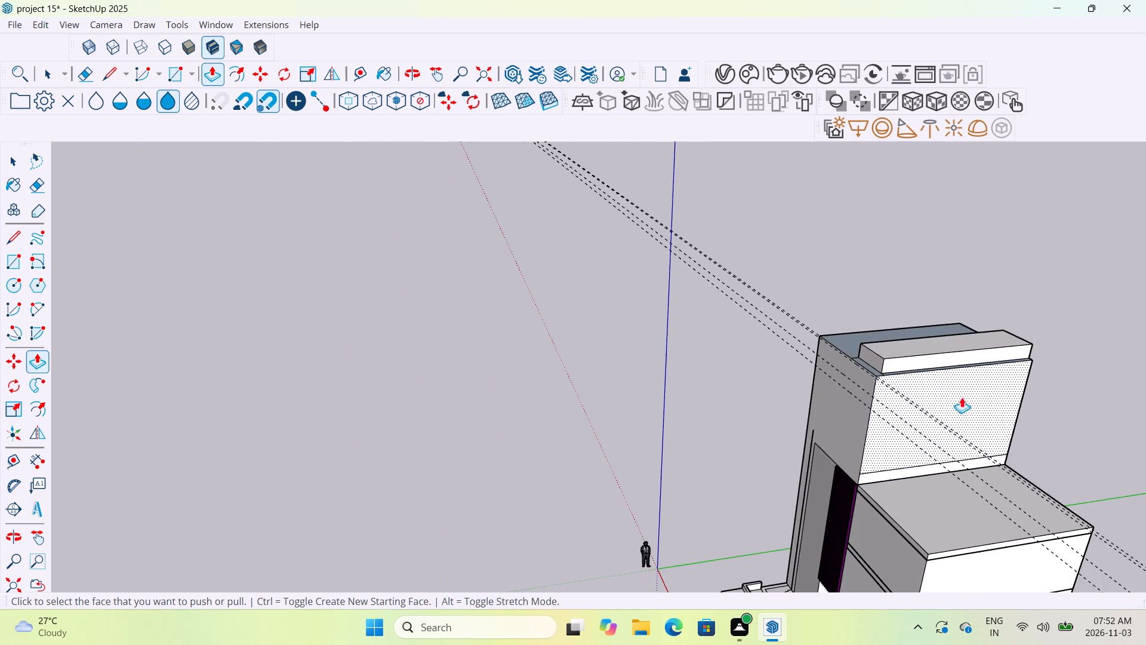
middle_click_drag(1080, 406, 660, 308)
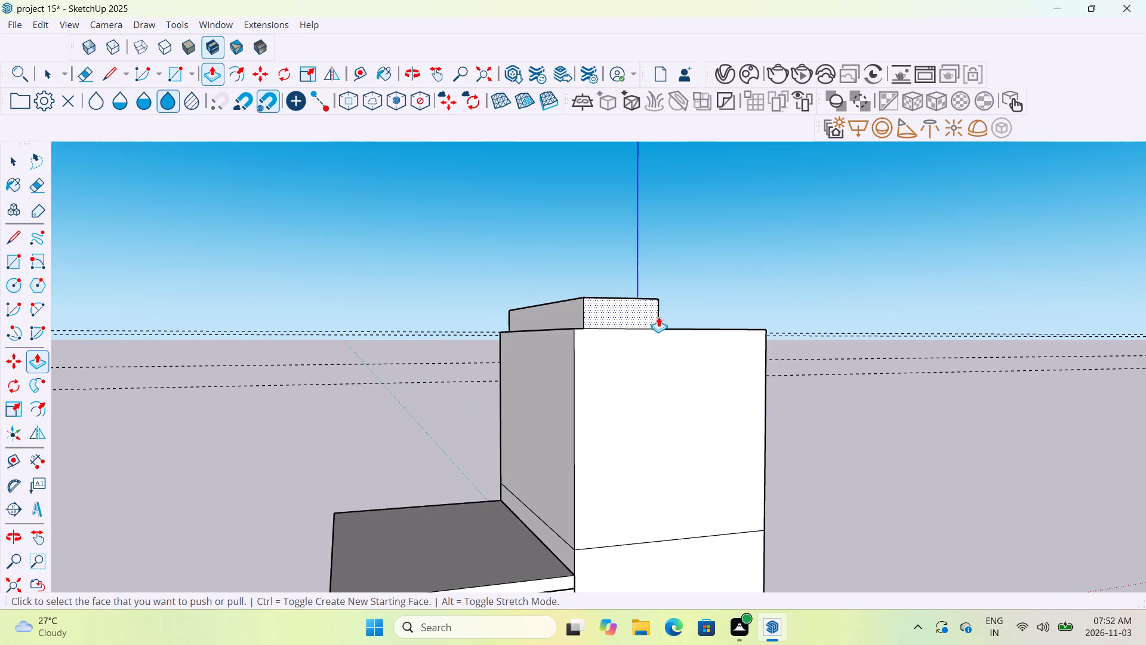
middle_click_drag(655, 315, 661, 394)
left_click(624, 376)
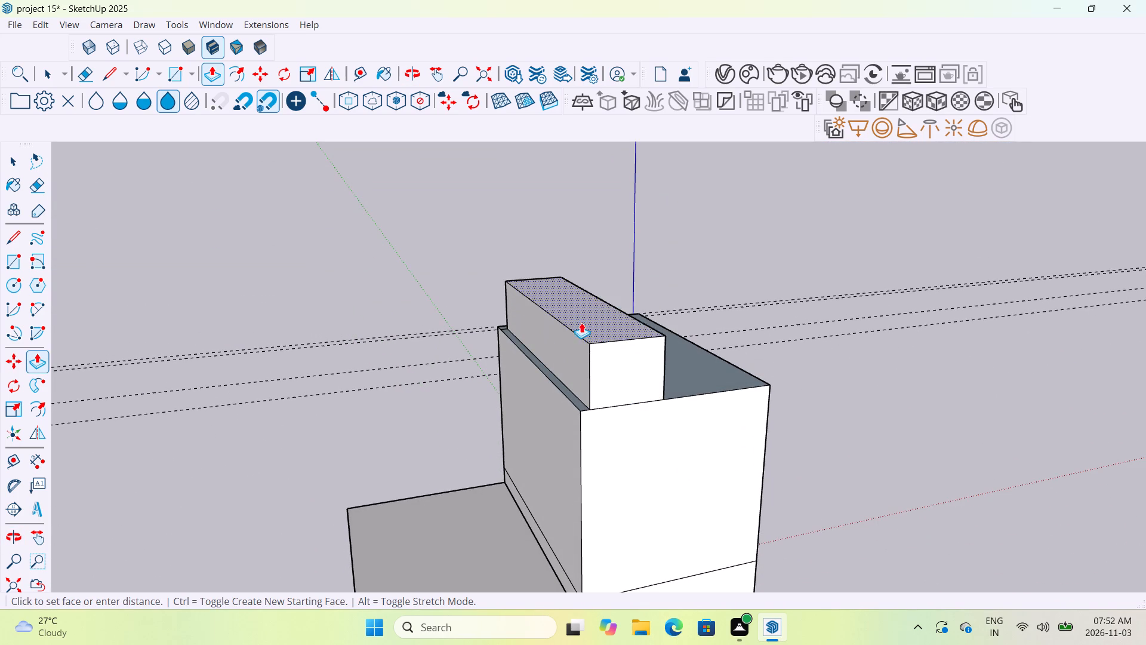
key("Escape")
left_click(608, 385)
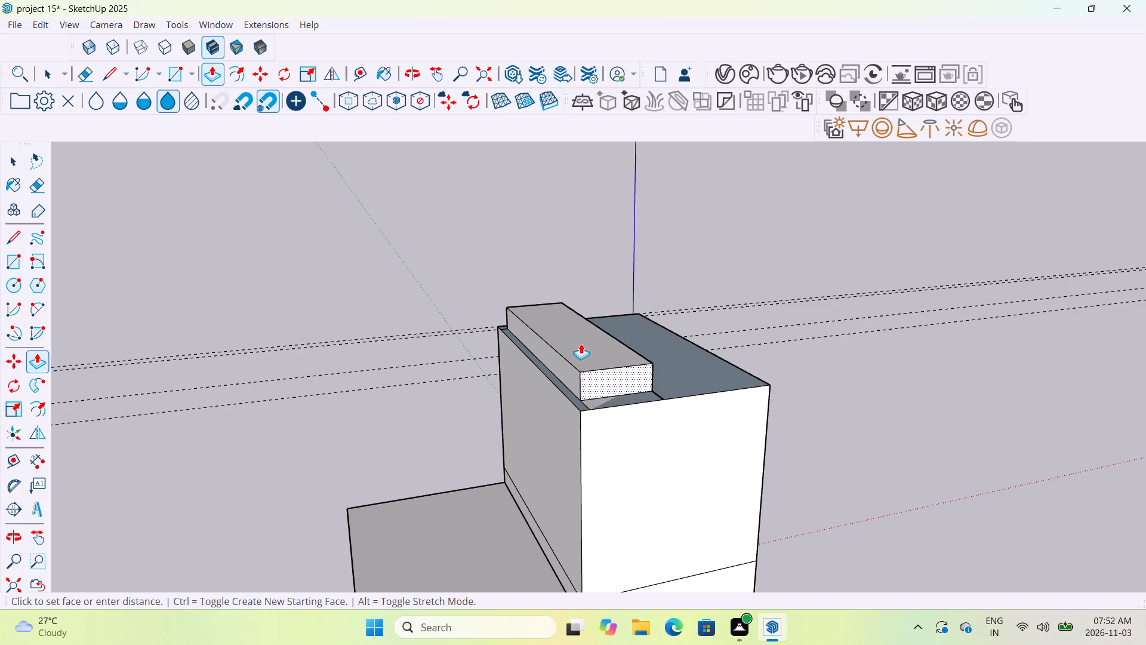
middle_click_drag(560, 313, 799, 488)
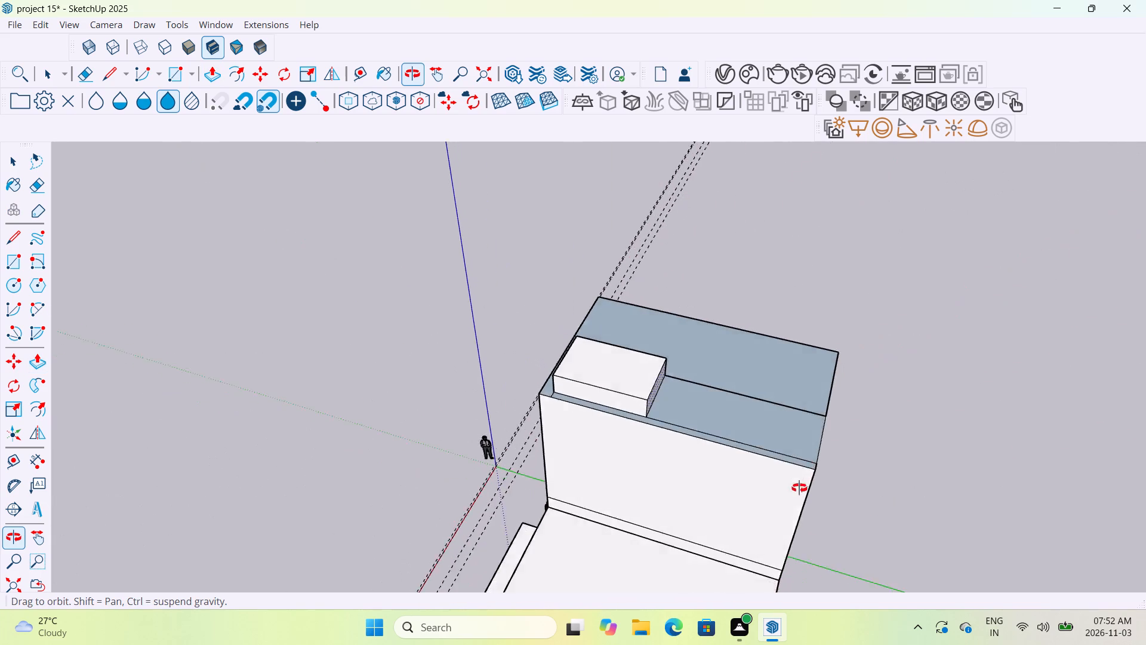
middle_click_drag(799, 488, 799, 490)
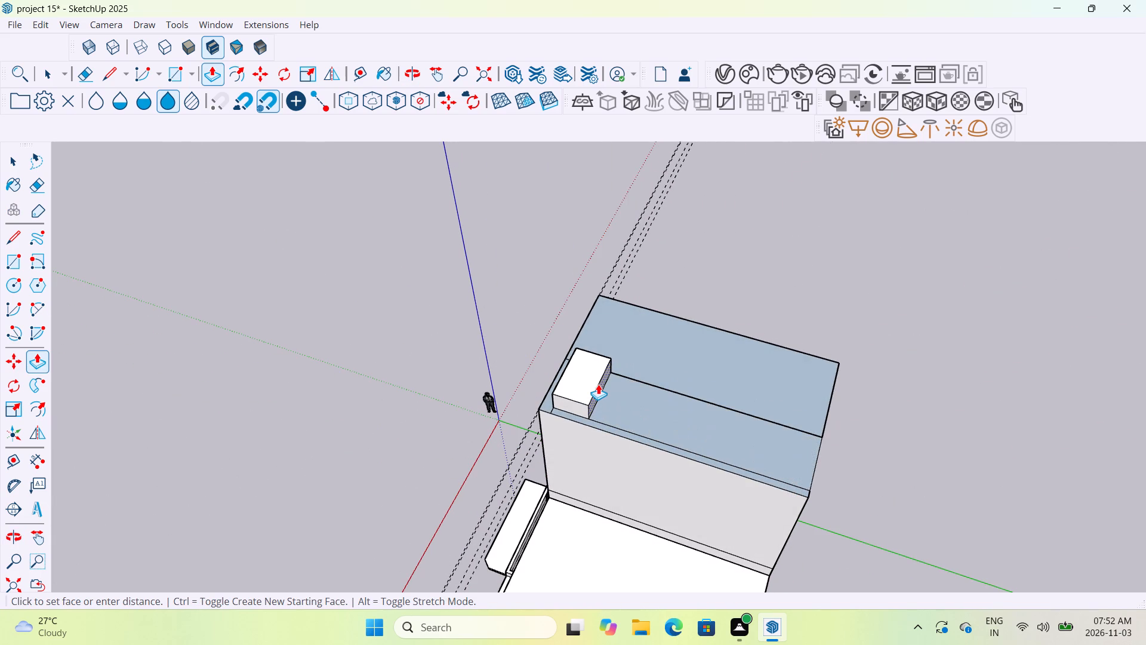
left_click(598, 384)
key("Escape")
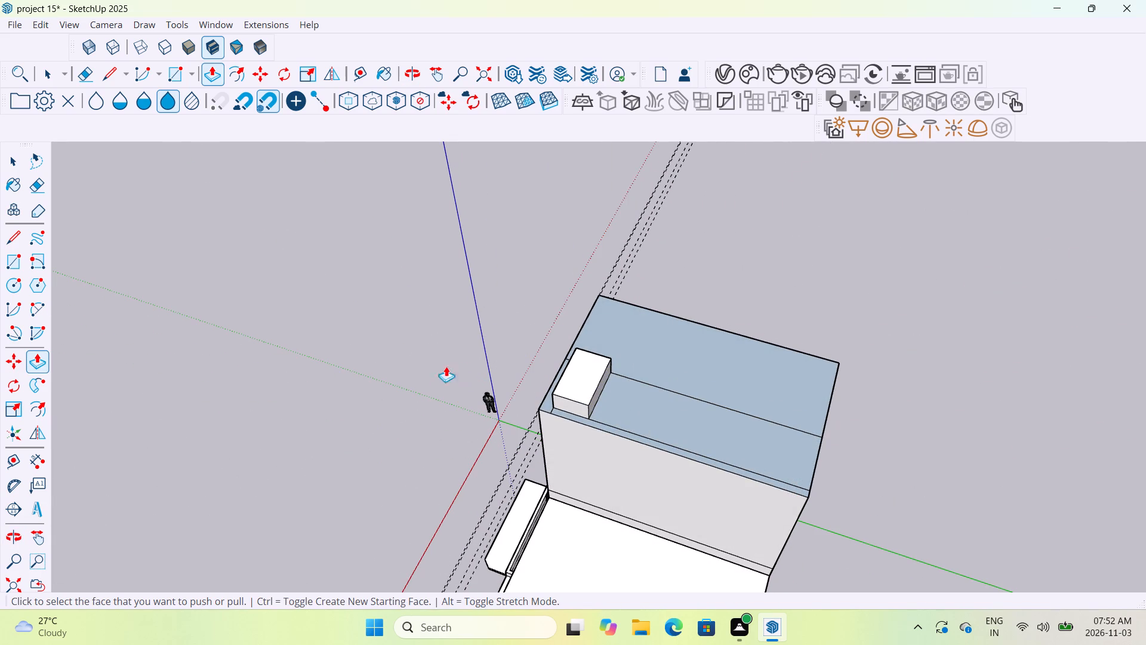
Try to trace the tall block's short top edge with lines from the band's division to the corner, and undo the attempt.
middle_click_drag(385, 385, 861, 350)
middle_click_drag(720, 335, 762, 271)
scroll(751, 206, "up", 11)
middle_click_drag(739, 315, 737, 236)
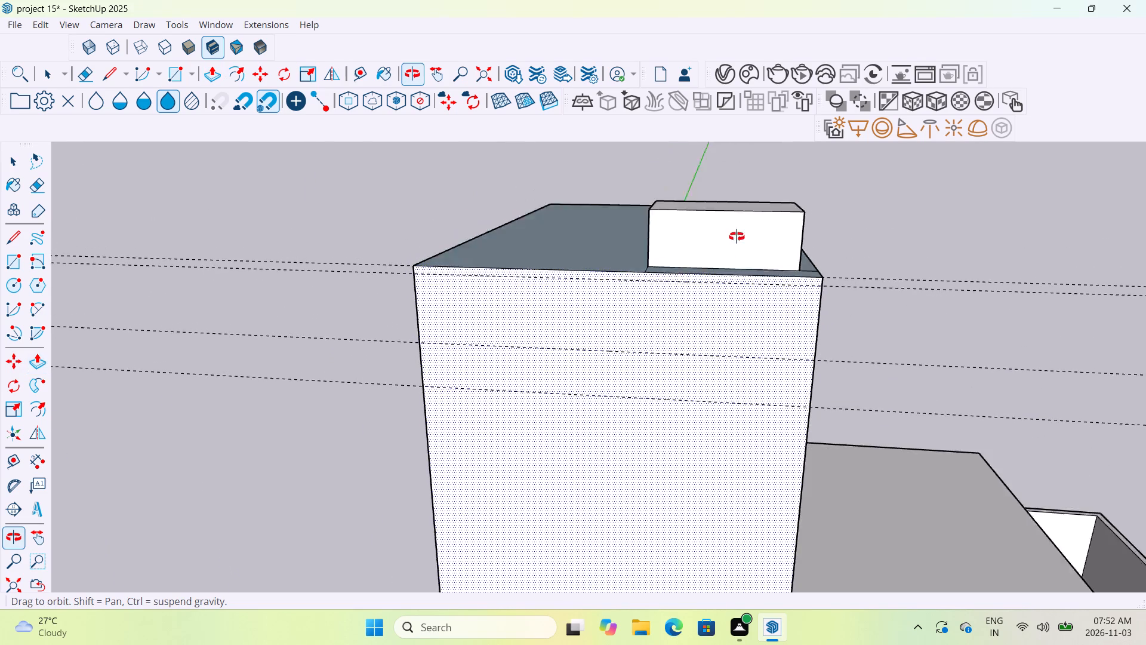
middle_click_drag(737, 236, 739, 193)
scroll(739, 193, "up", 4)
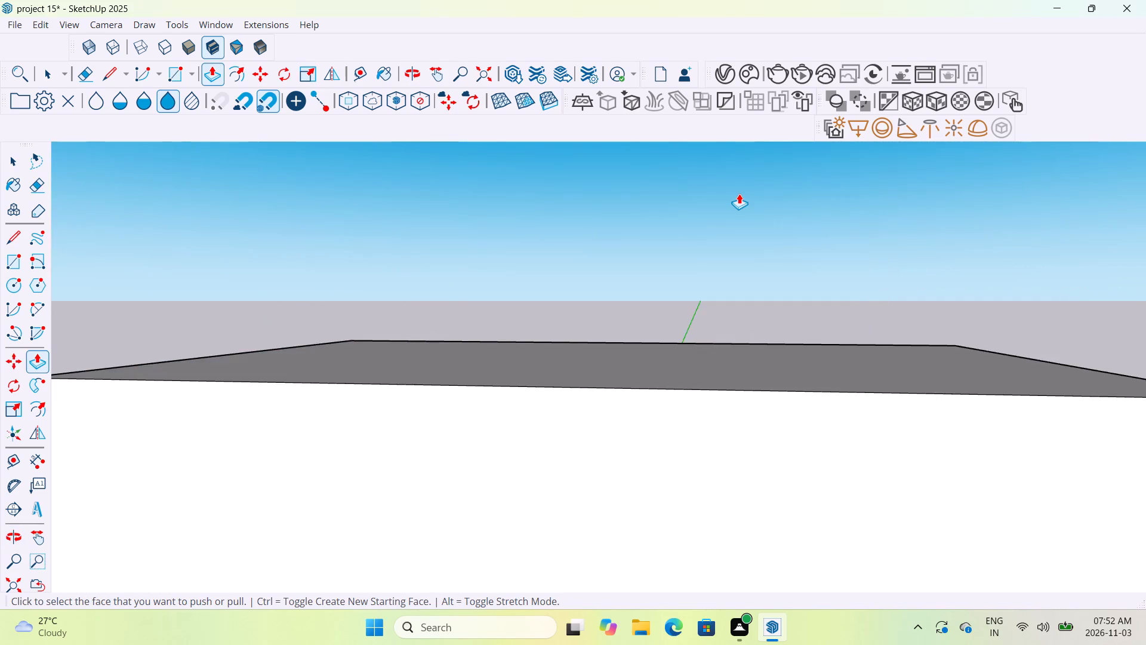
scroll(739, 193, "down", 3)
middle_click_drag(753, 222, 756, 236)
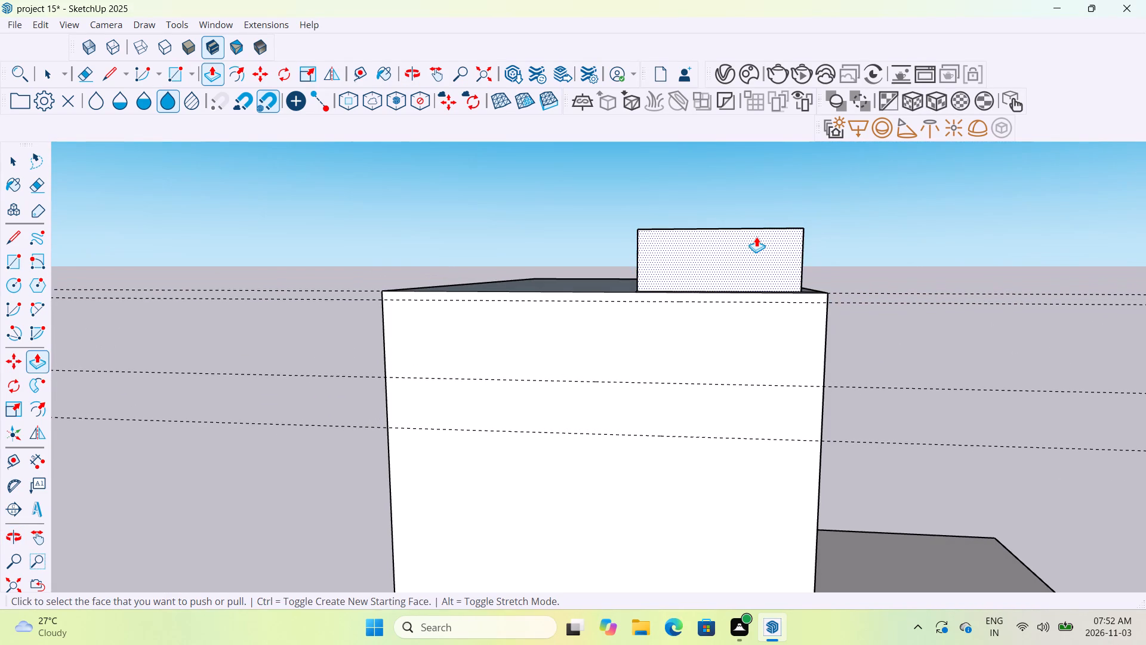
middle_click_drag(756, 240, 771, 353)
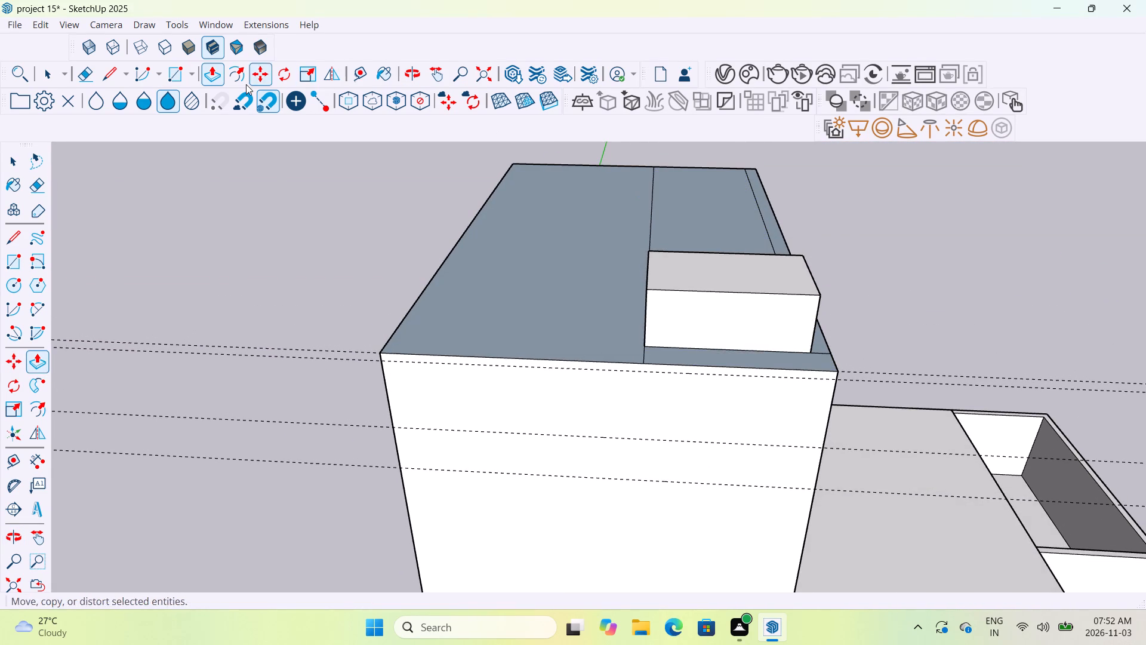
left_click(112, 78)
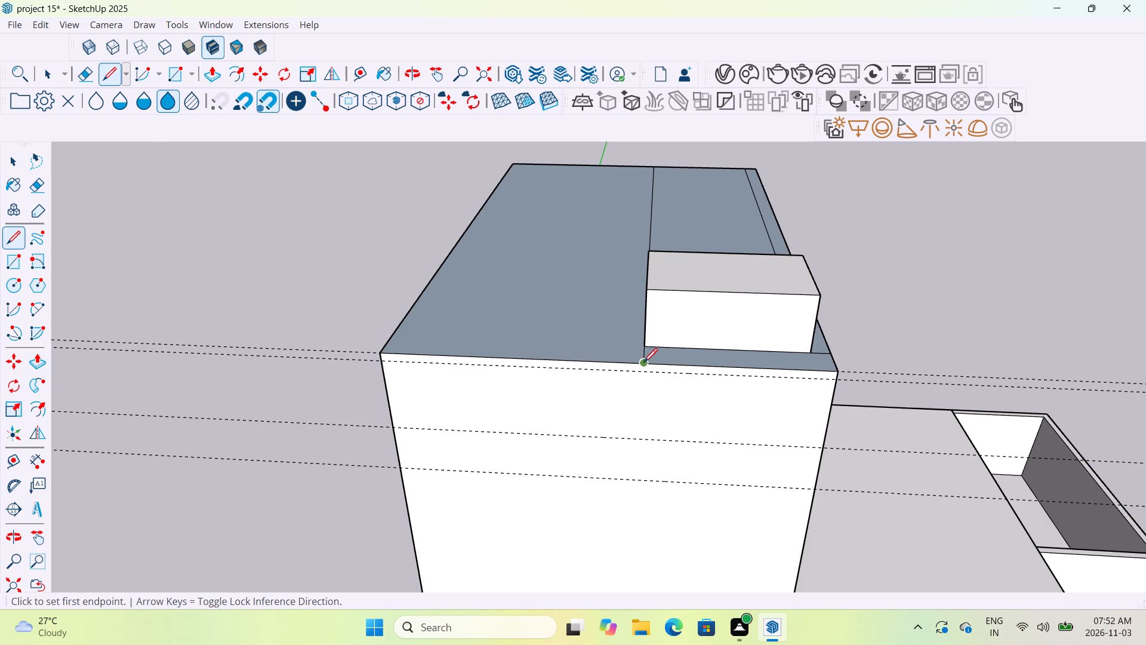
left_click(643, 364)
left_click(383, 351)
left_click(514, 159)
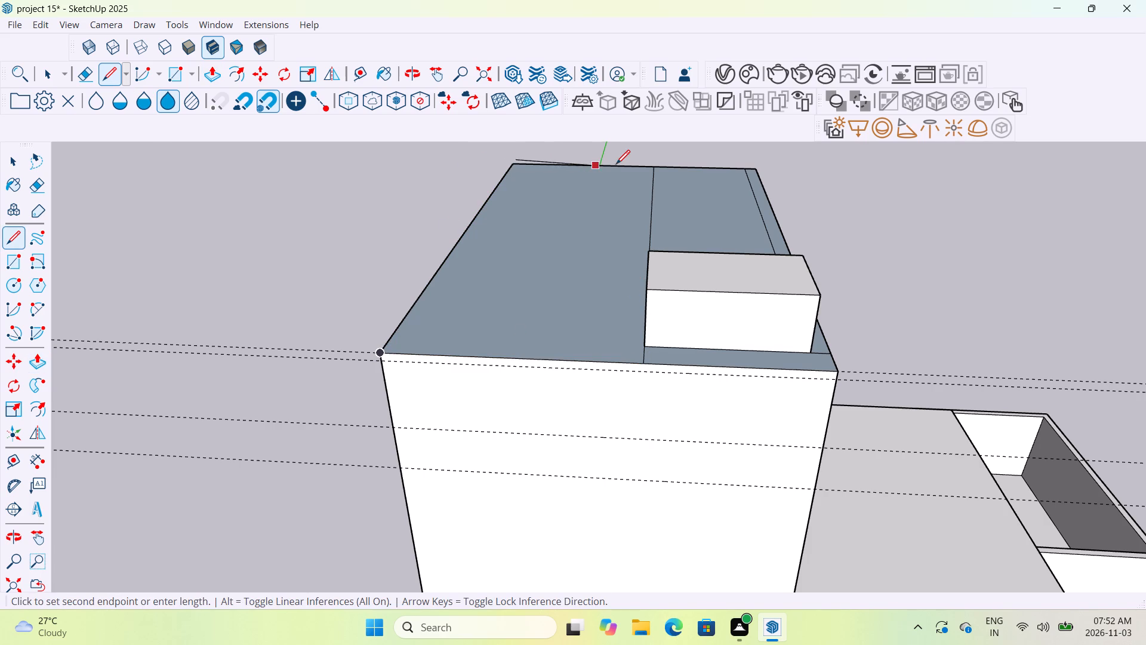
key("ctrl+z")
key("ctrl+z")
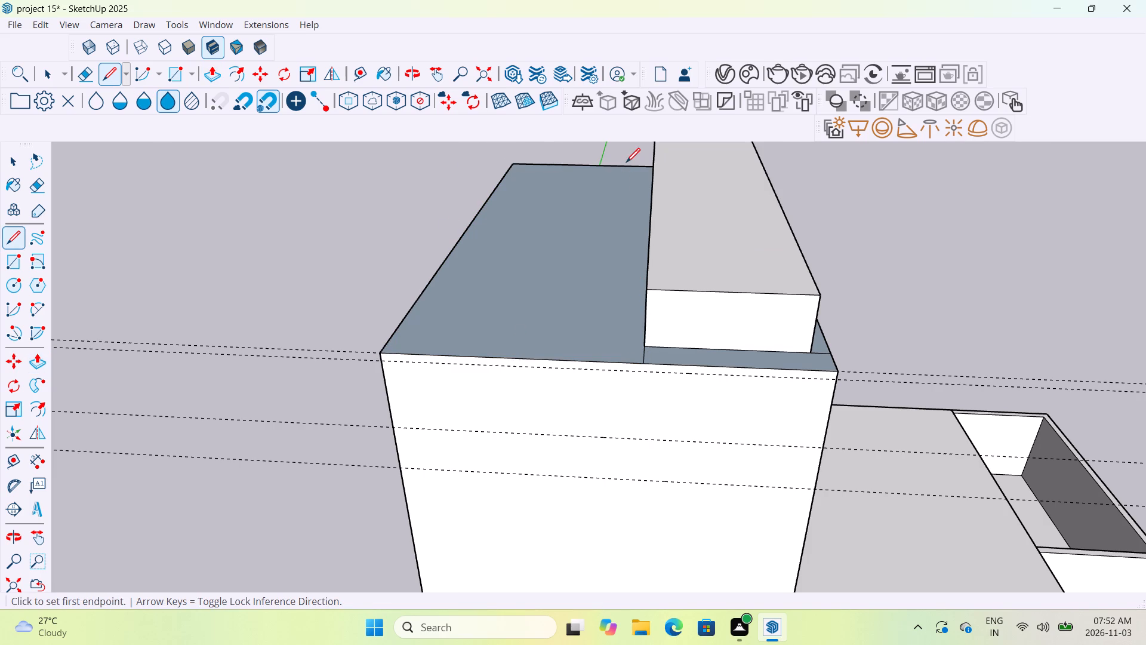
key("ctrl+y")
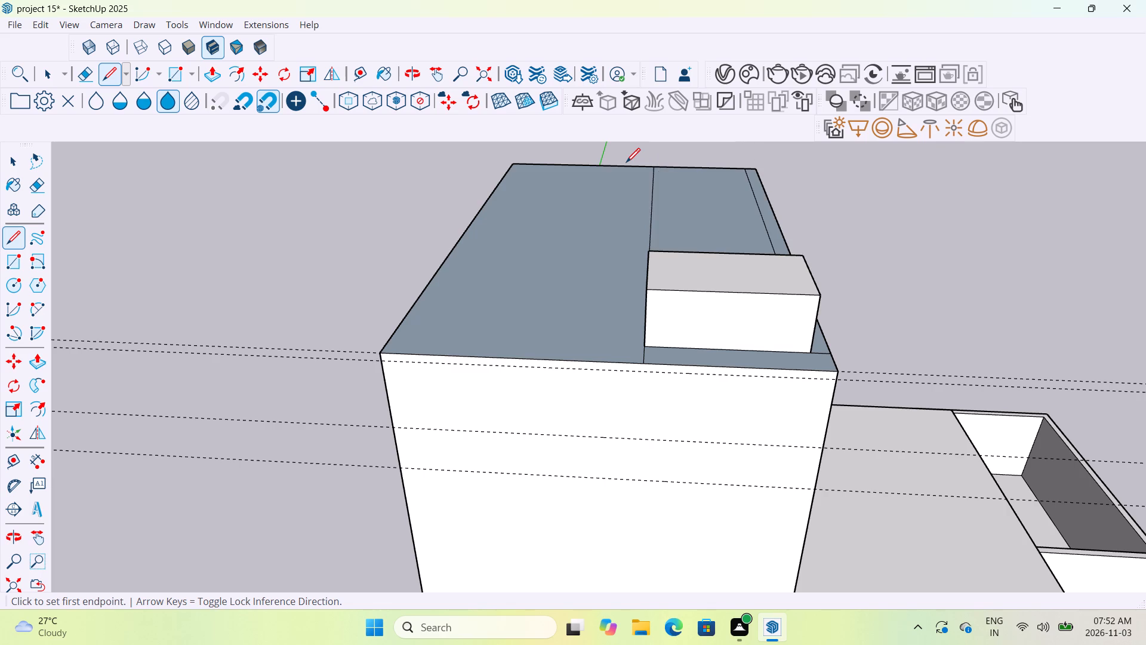
Draw lines just below the tall block's top rim, across the short wall nearest the small block along the guide and across the adjoining long wall.
scroll(667, 315, "up", 6)
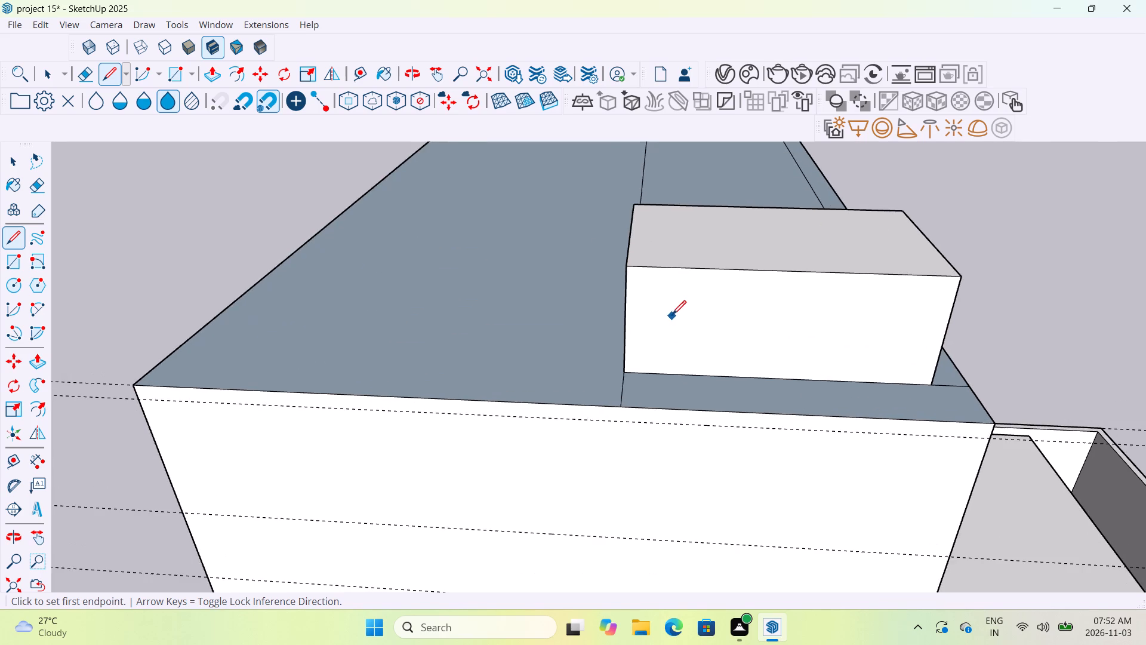
middle_click_drag(672, 316, 682, 222)
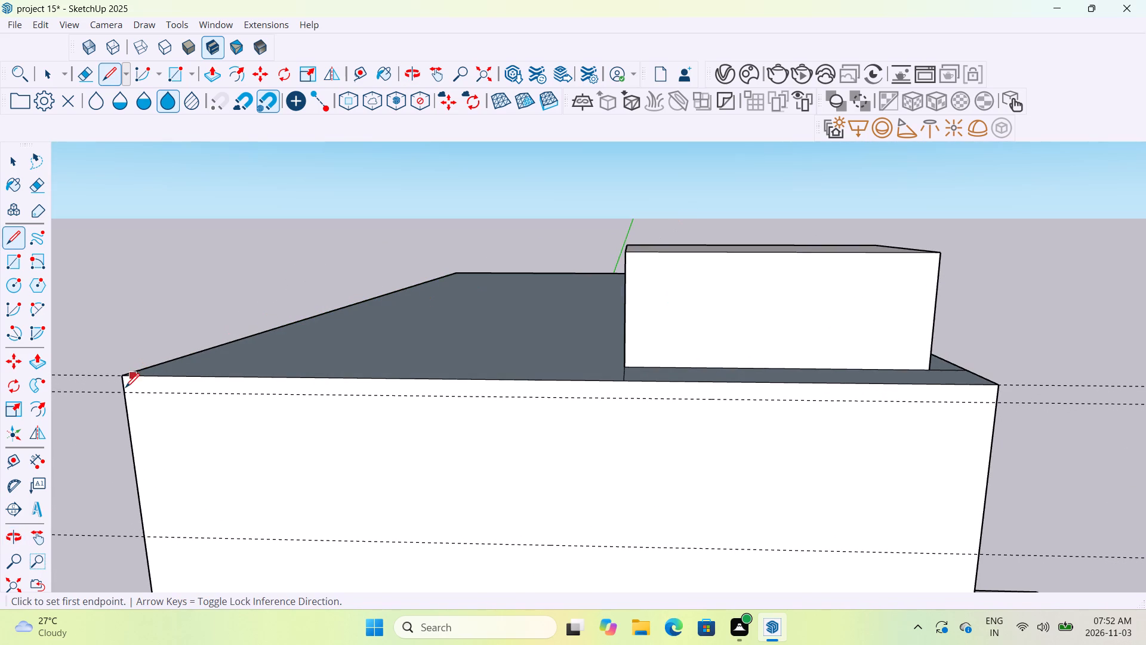
left_click(125, 394)
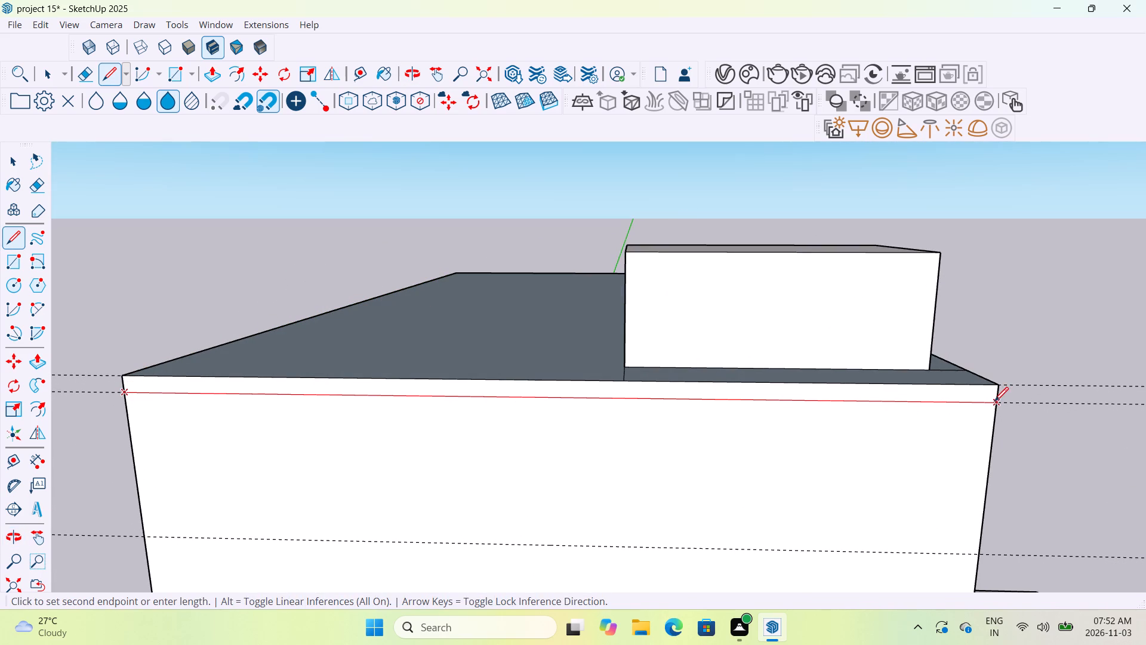
left_click(996, 403)
middle_click_drag(1030, 406, 496, 409)
scroll(496, 409, "down", 2)
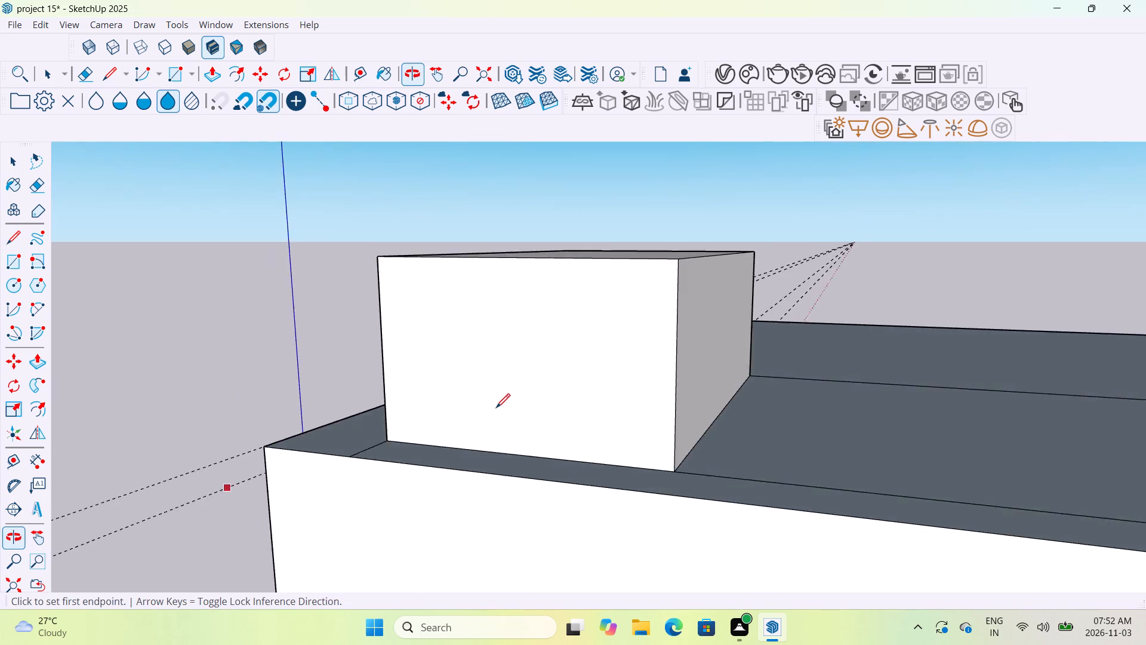
scroll(496, 409, "down", 18)
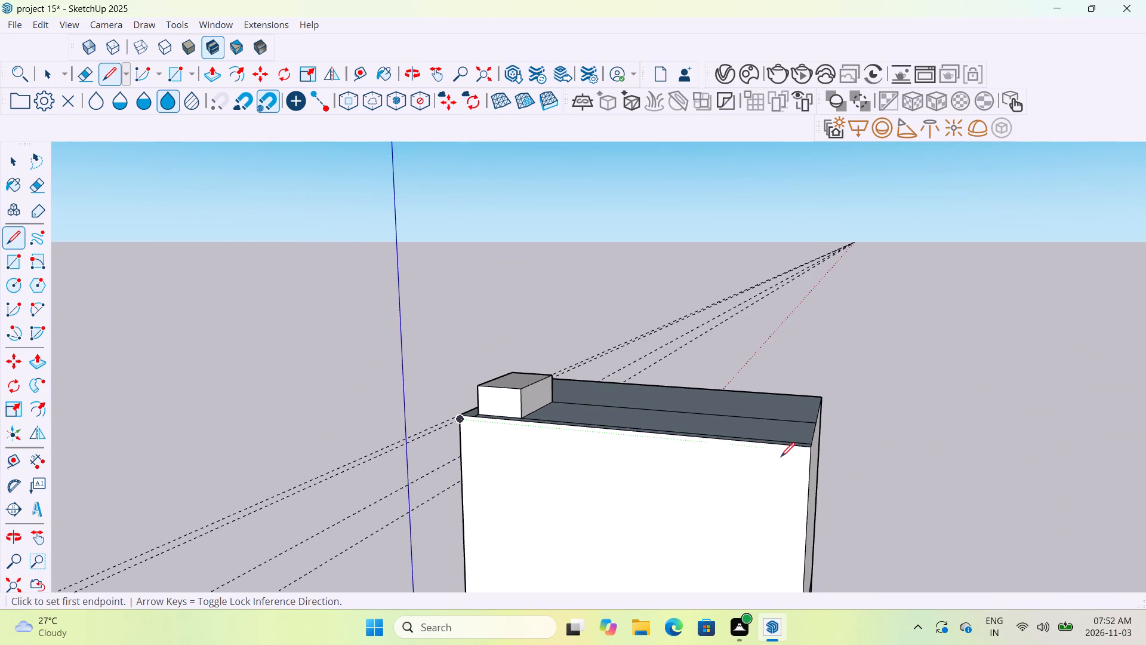
scroll(810, 456, "up", 6)
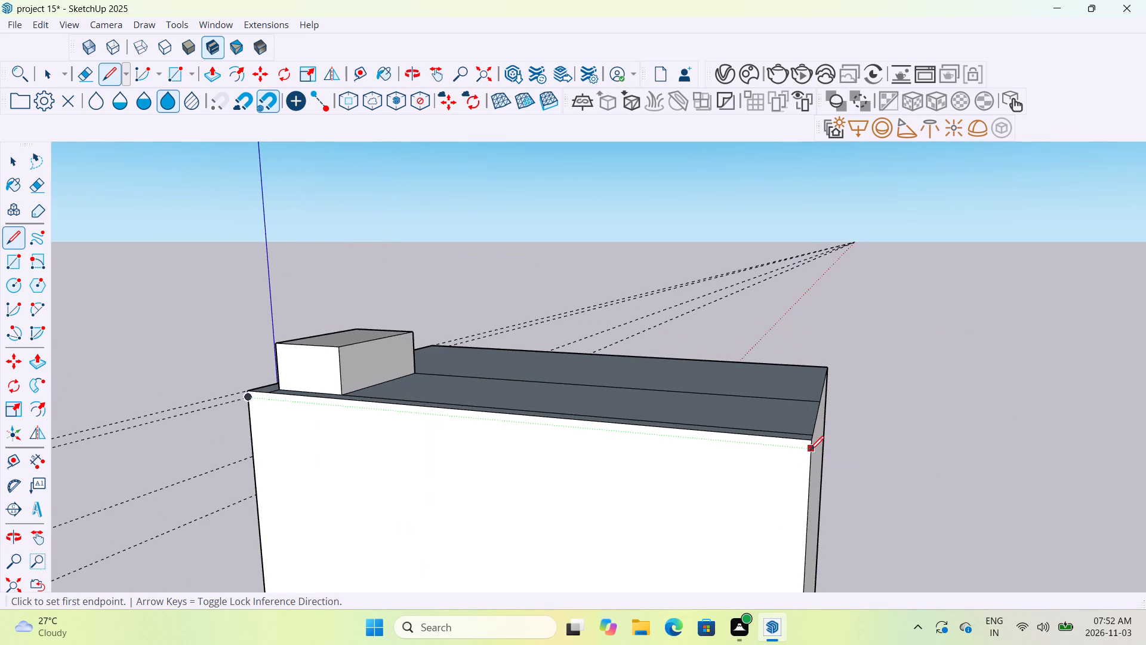
left_click(810, 451)
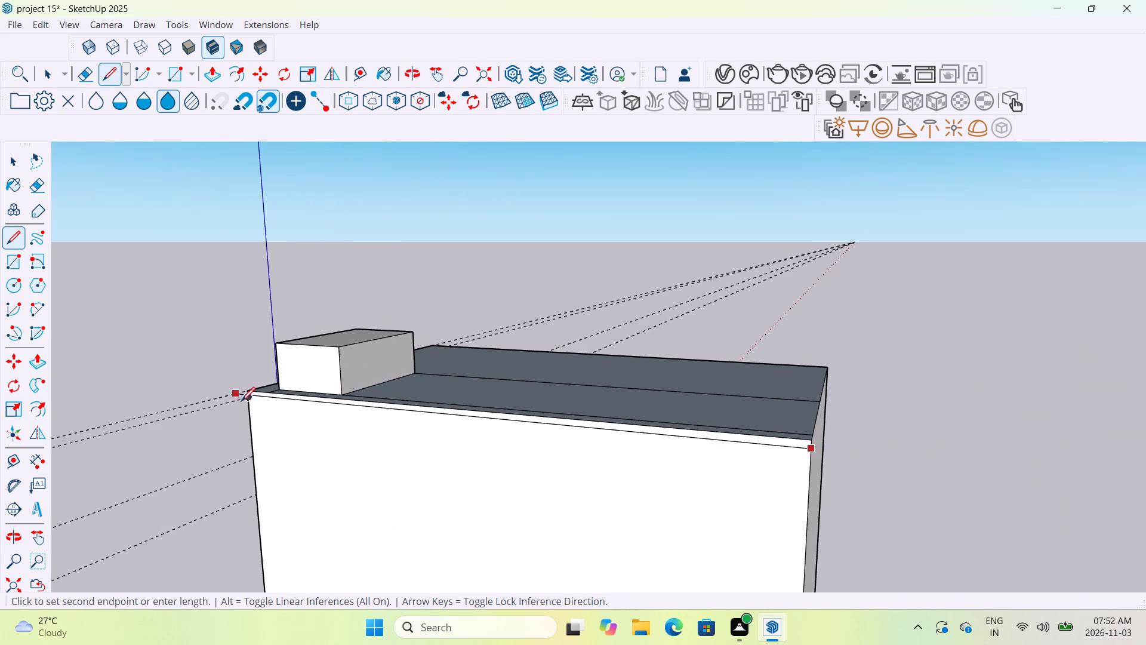
left_click(244, 403)
Continue the line just below the tall block's top rim across the opposite short wall and the remaining long wall.
middle_click_drag(900, 488, 564, 459)
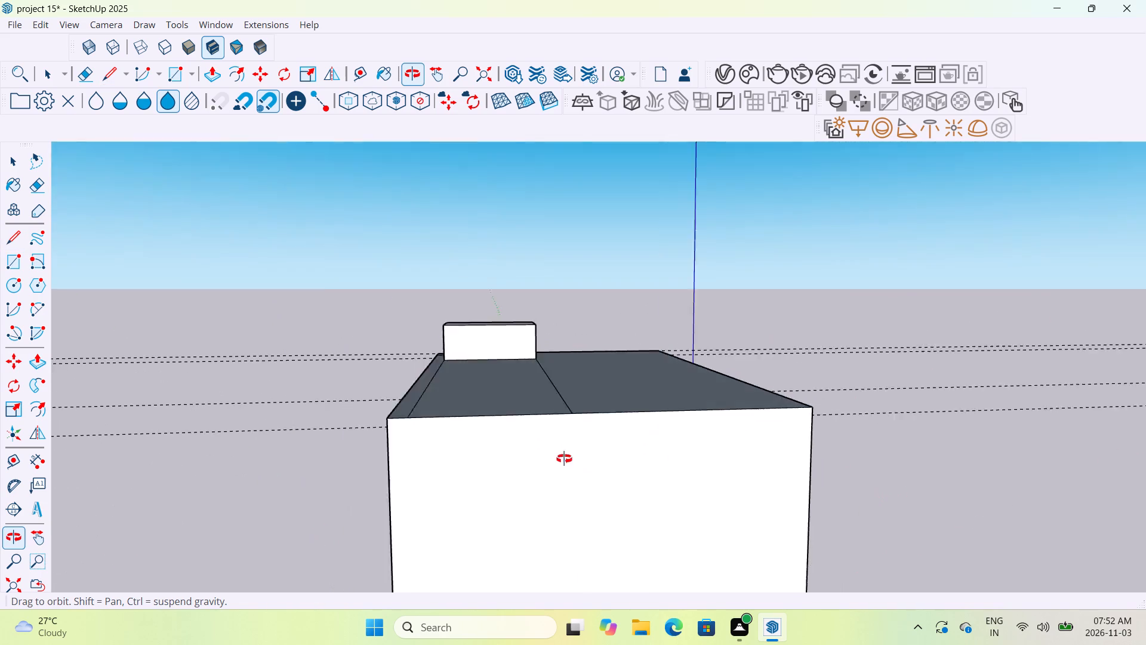
middle_click_drag(564, 459, 553, 457)
left_click(358, 408)
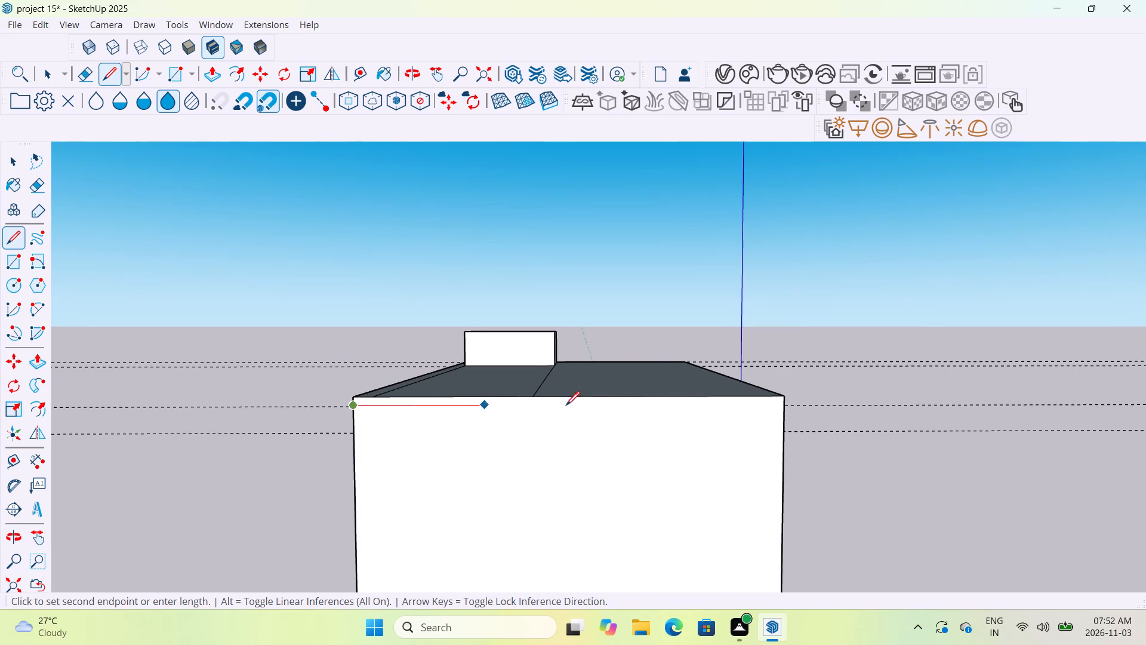
left_click(784, 410)
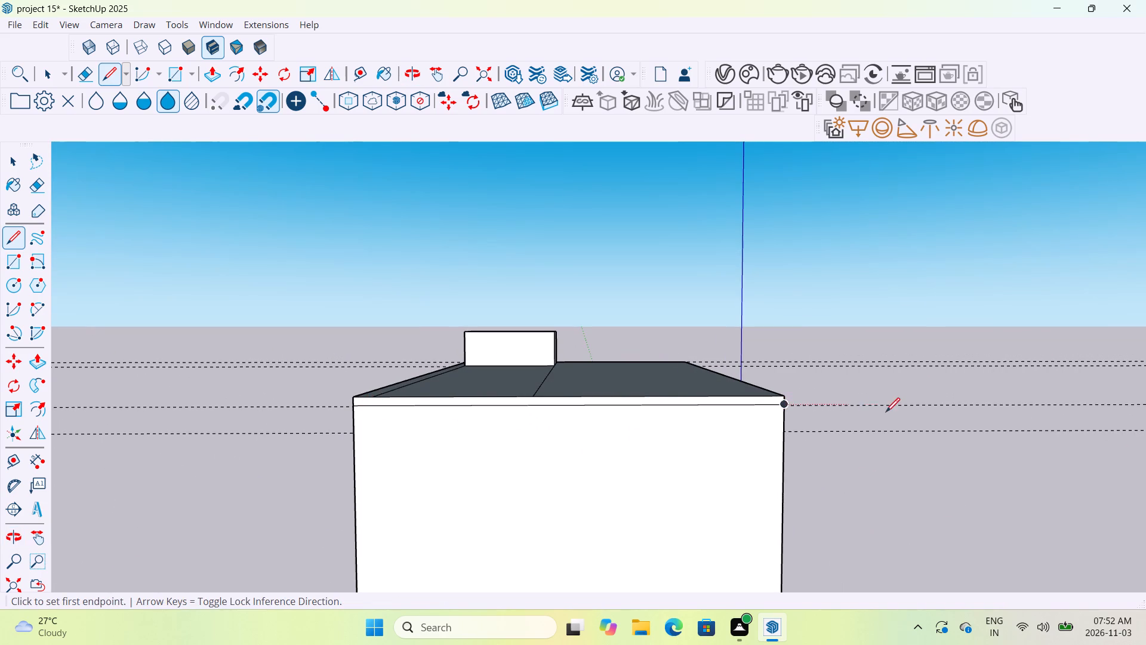
middle_click_drag(887, 414, 600, 429)
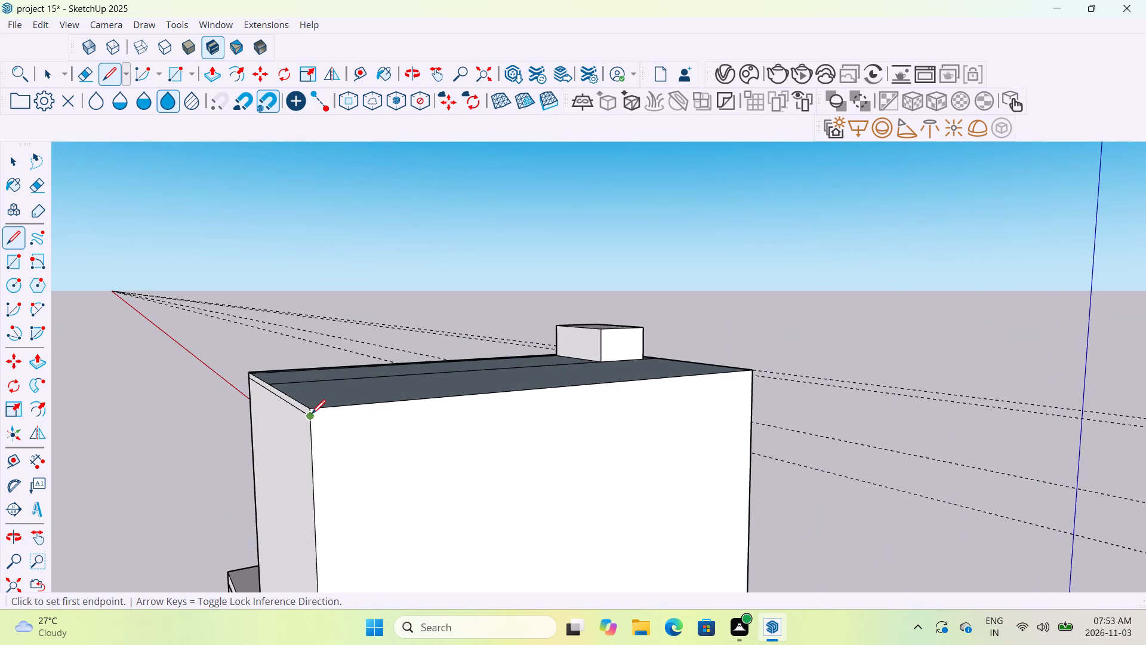
left_click(312, 414)
left_click(757, 376)
Place a guide 3" below the top edge of the small rooftop block on its outer long face.
middle_click_drag(891, 389, 891, 392)
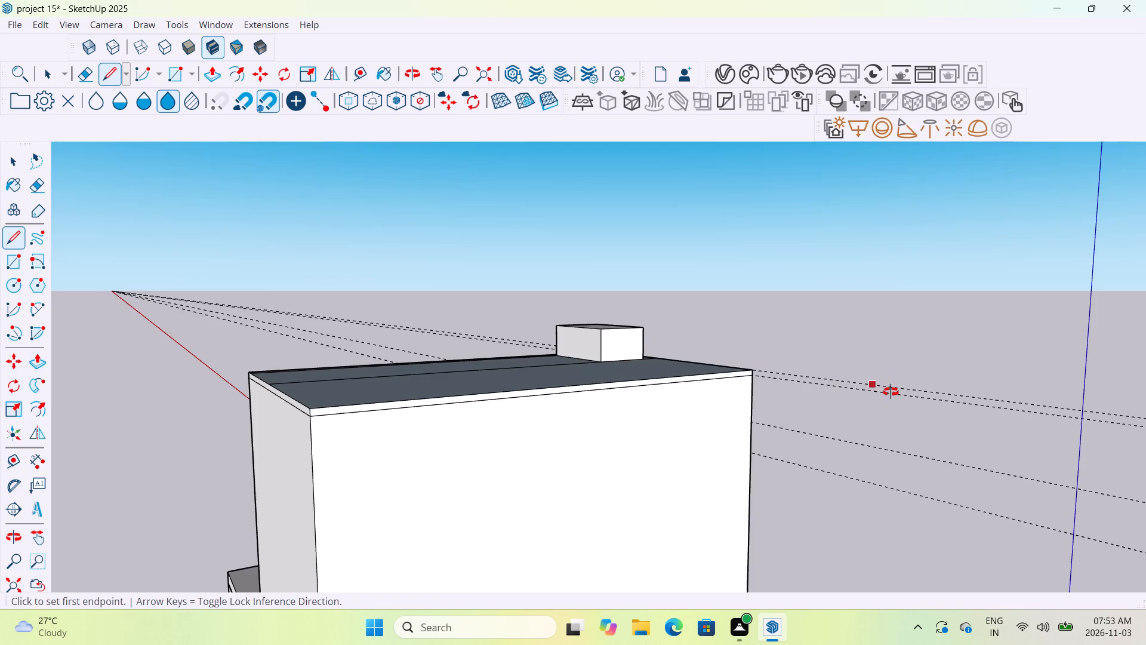
middle_click_drag(891, 392, 377, 448)
scroll(587, 348, "up", 1)
scroll(587, 348, "down", 1)
scroll(587, 348, "up", 16)
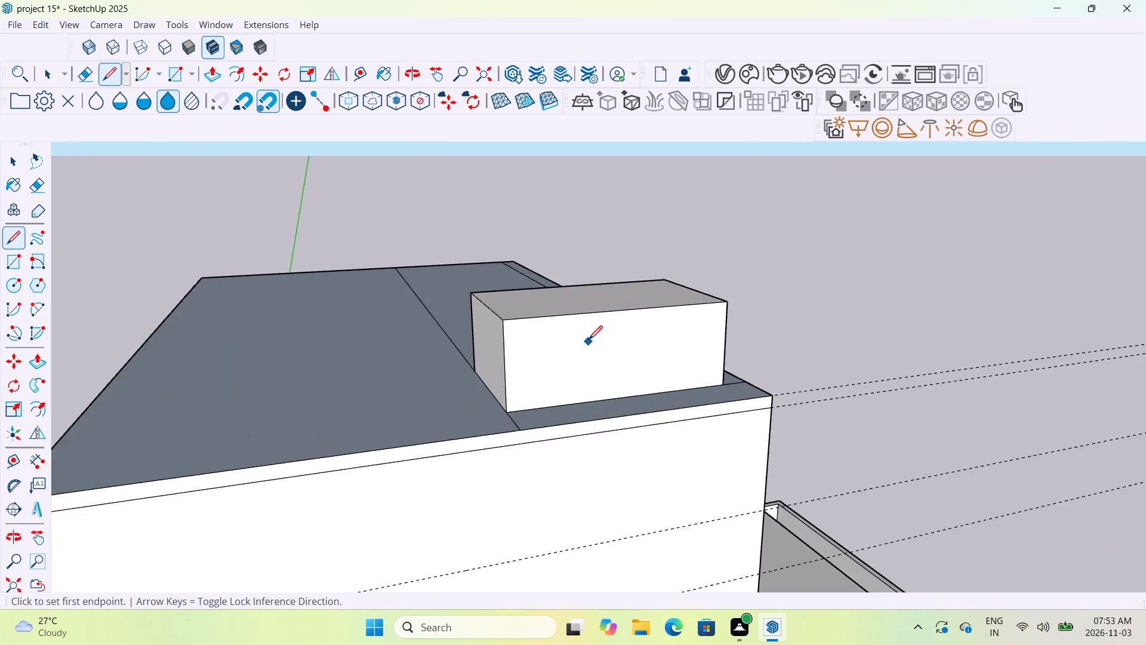
scroll(589, 341, "up", 3)
middle_click_drag(589, 340, 520, 296)
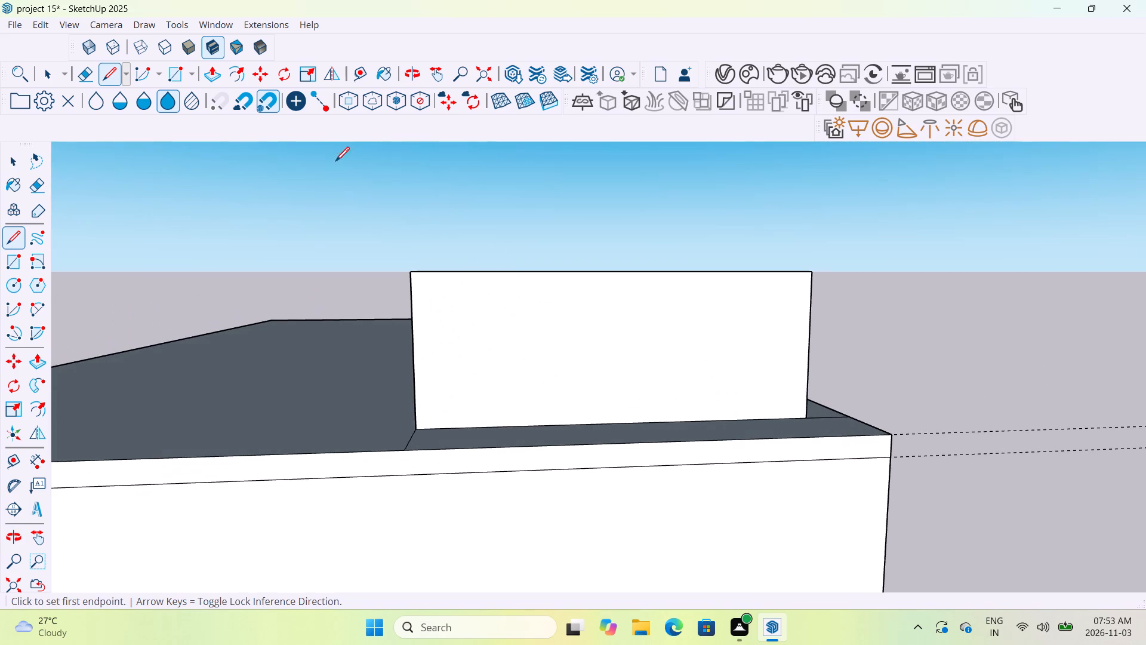
left_click(353, 69)
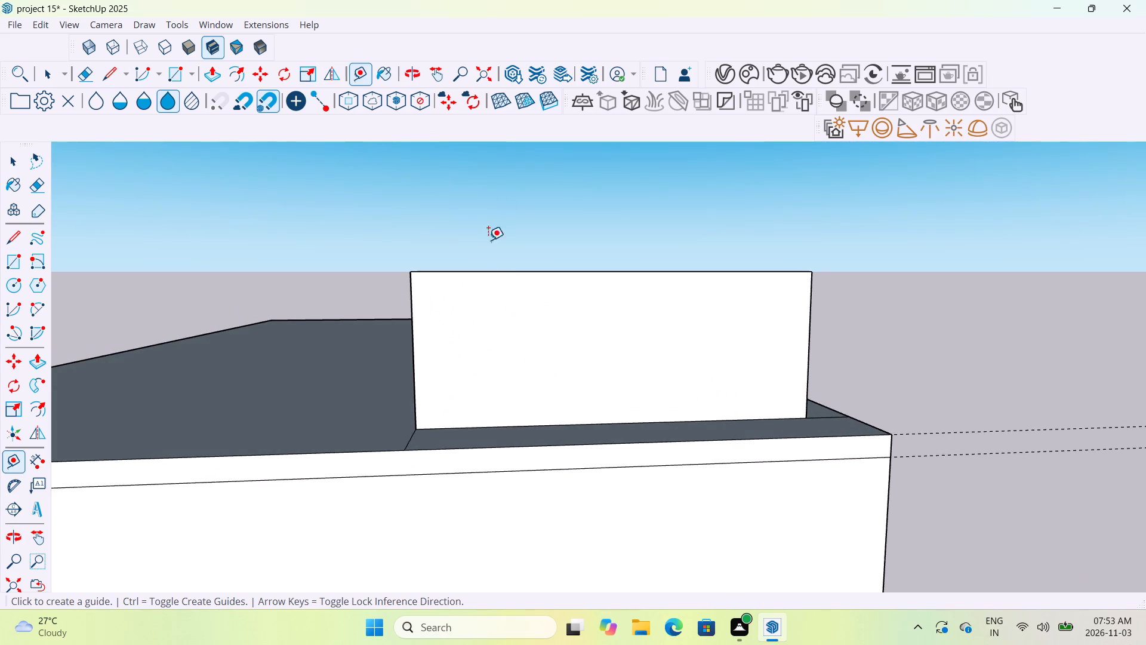
left_click(487, 269)
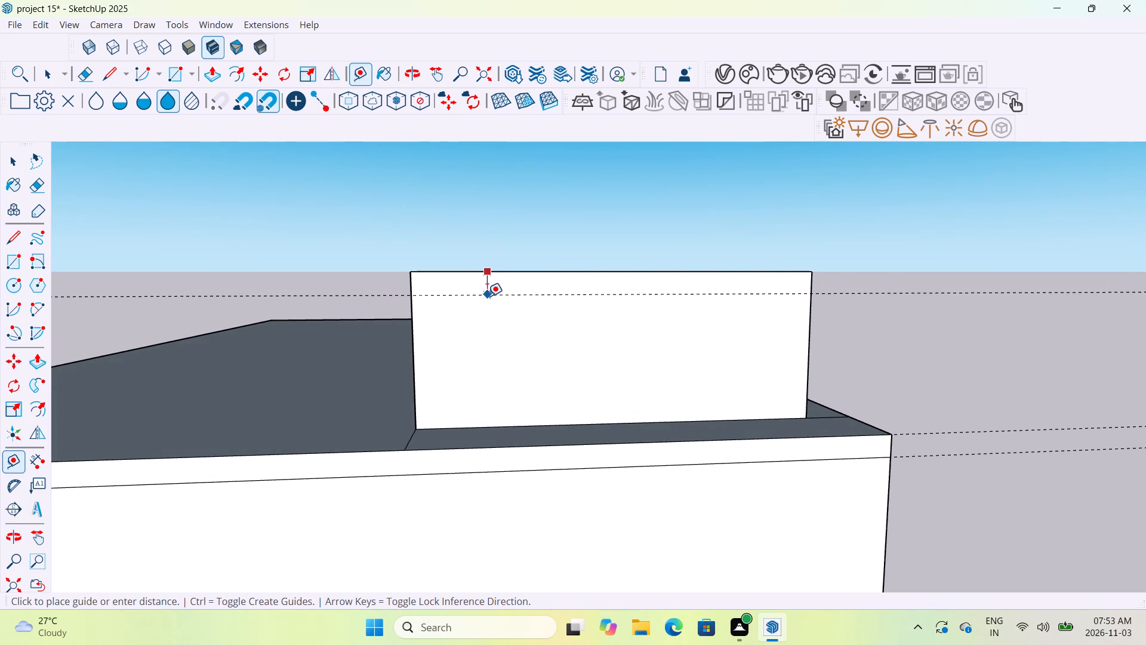
key("3")
key("shift+quotedbl")
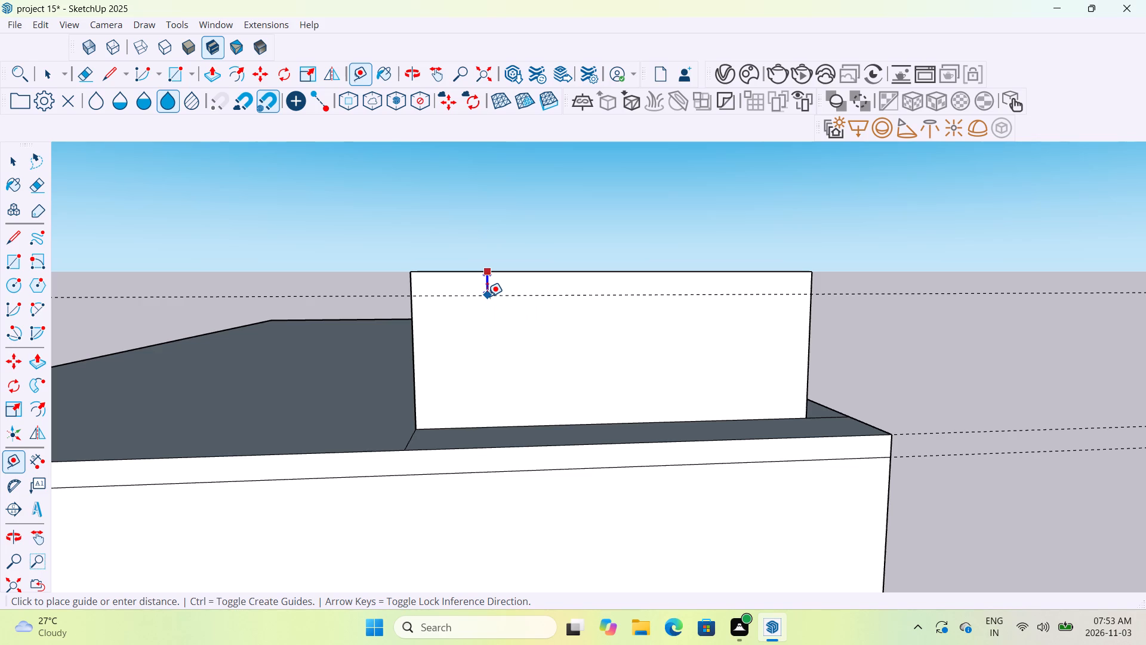
key("Return")
Draw a line along the guide across the small rooftop block's outer long face and continue it across the adjoining short face.
scroll(487, 296, "up", 2)
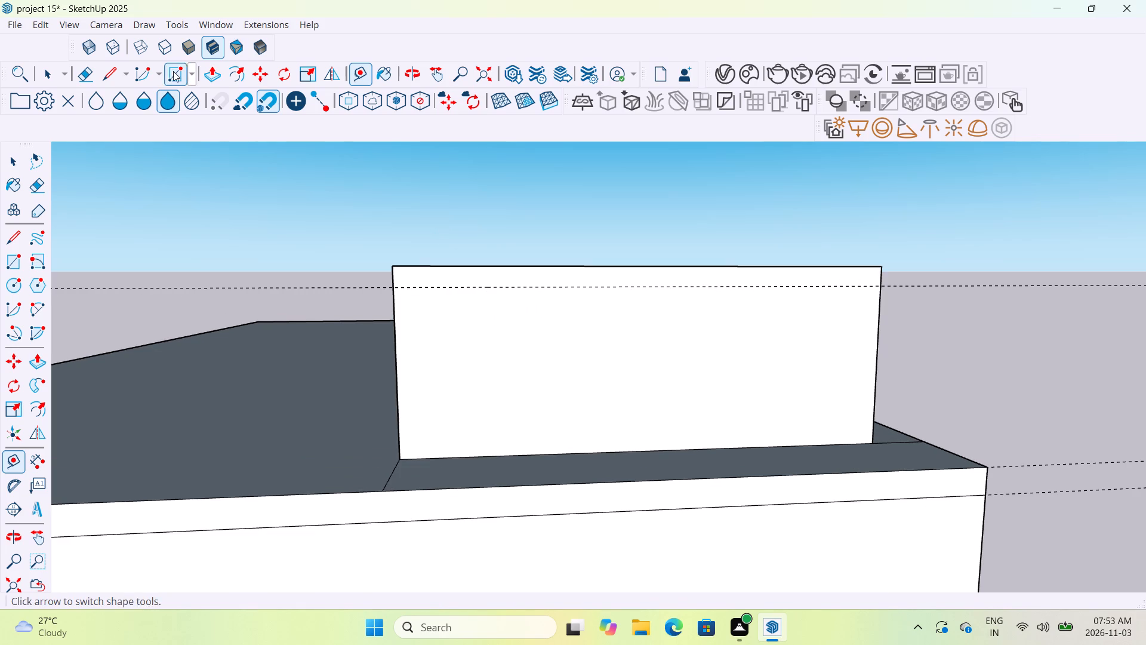
left_click(115, 78)
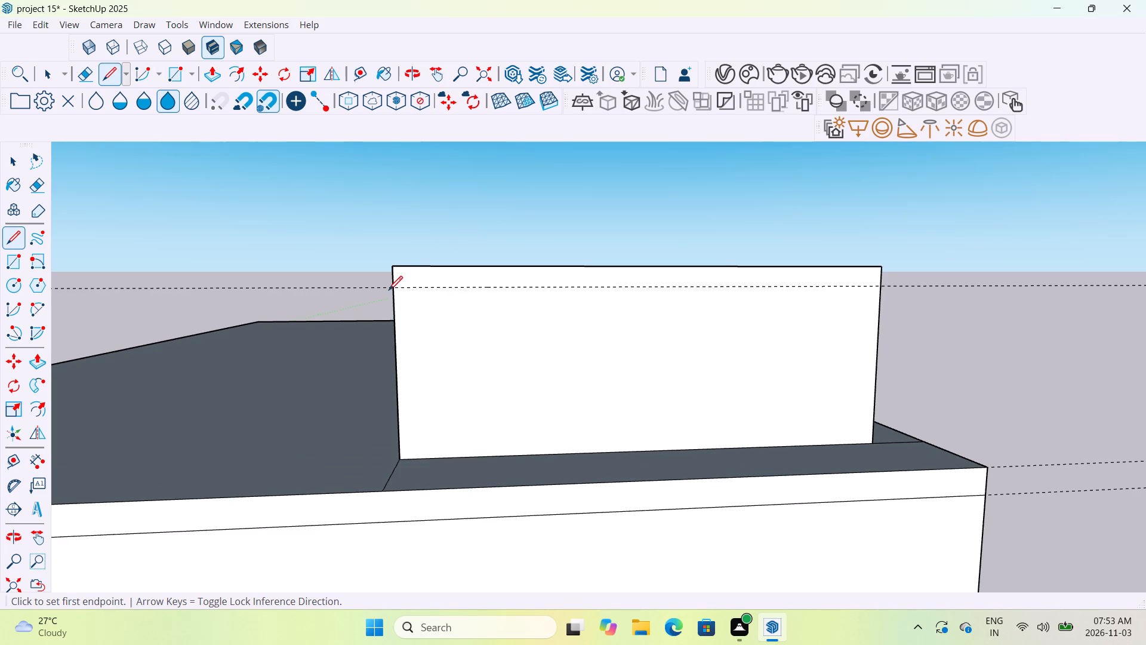
left_click(390, 290)
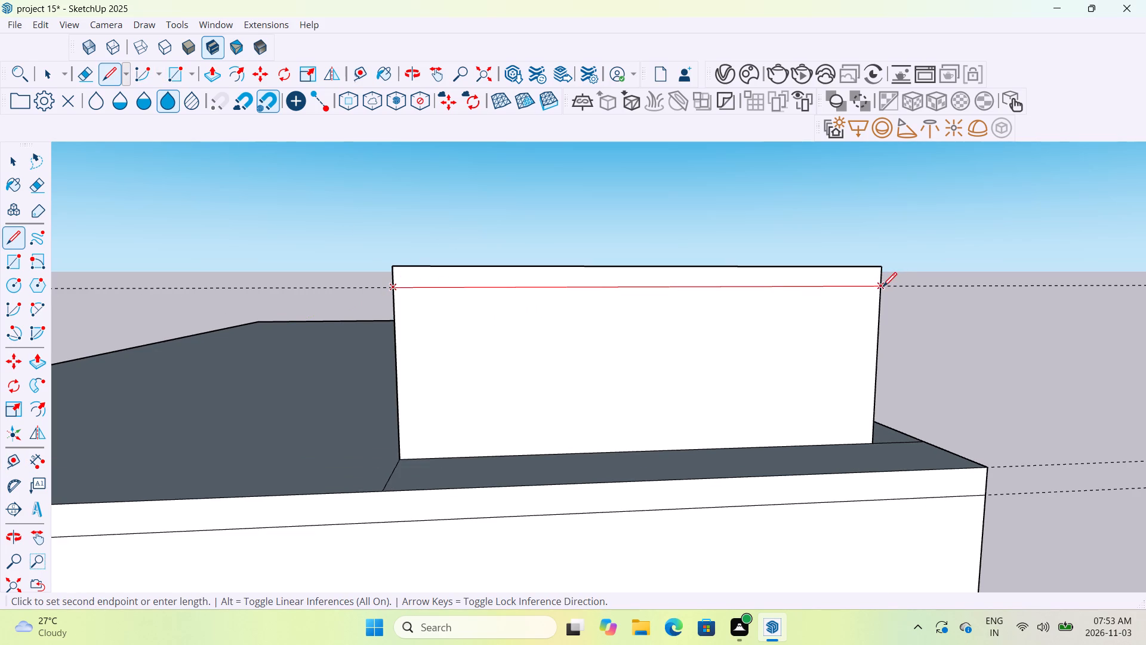
left_click(883, 288)
middle_click_drag(950, 288, 426, 317)
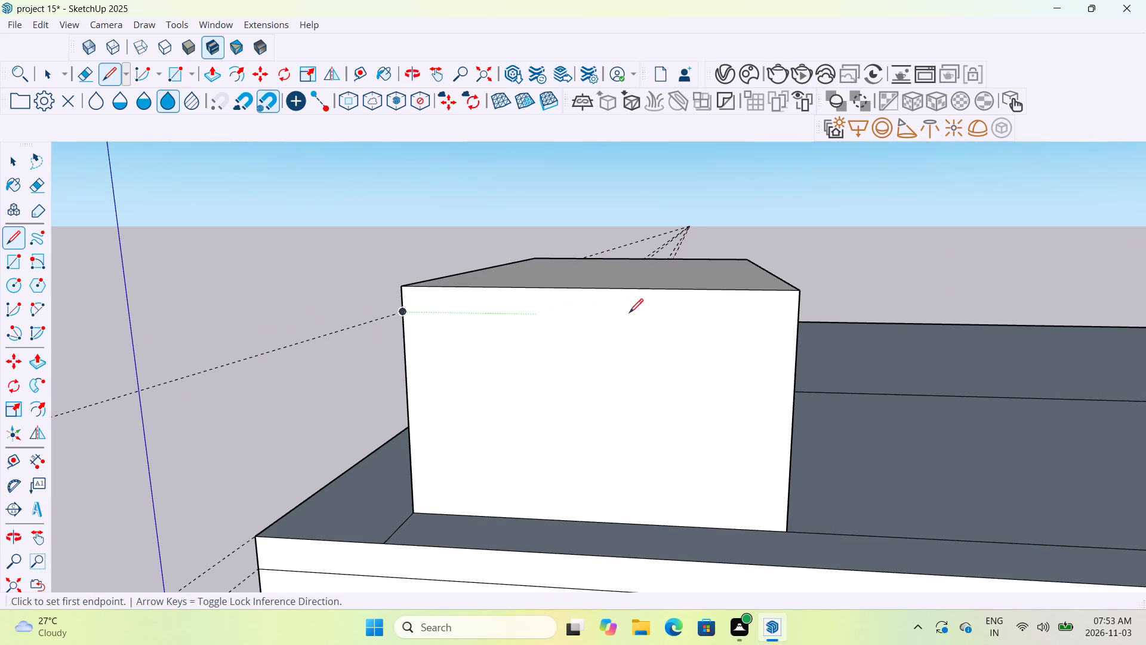
left_click(799, 320)
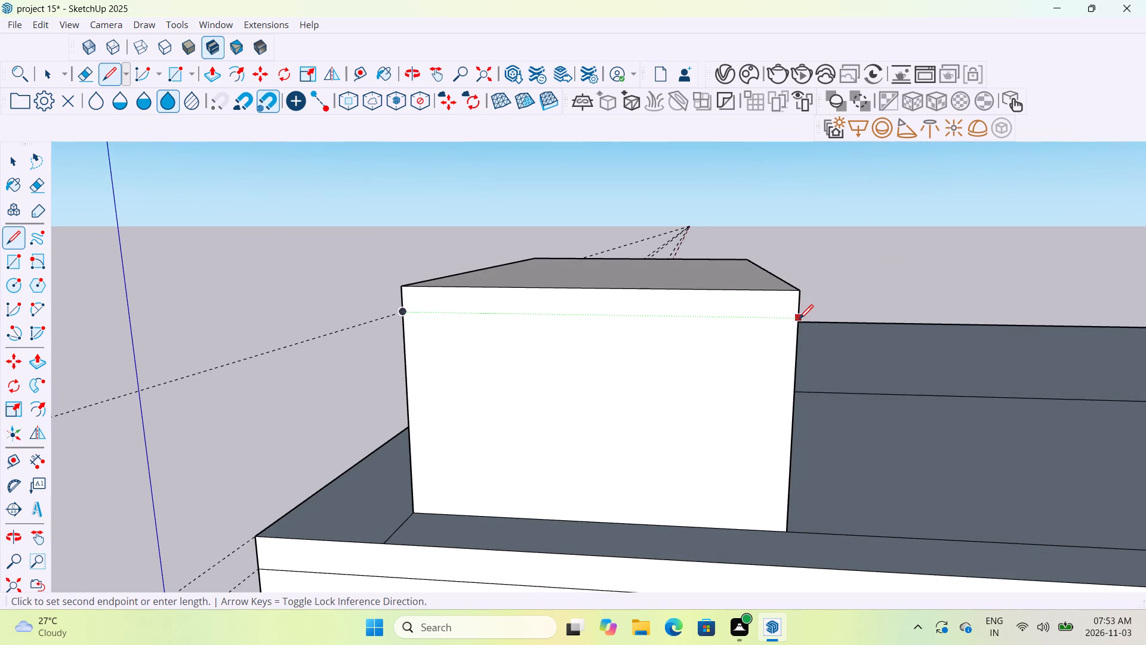
left_click(402, 312)
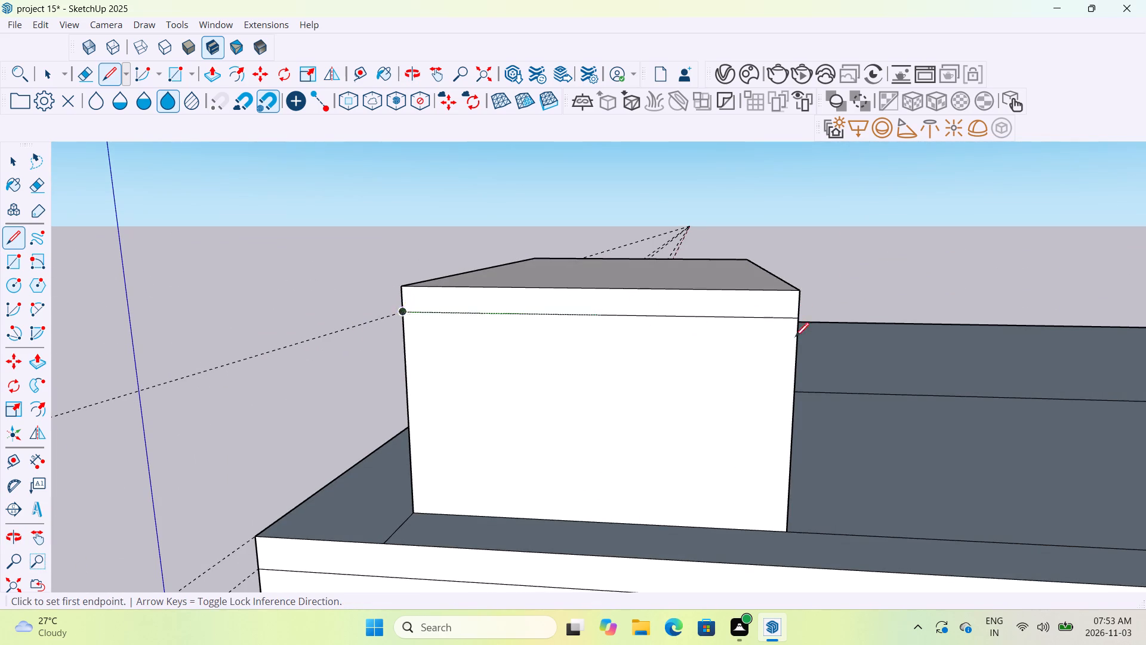
Continue the line just below the small rooftop block's rim across its remaining long face and remaining short face.
middle_click_drag(880, 340, 436, 333)
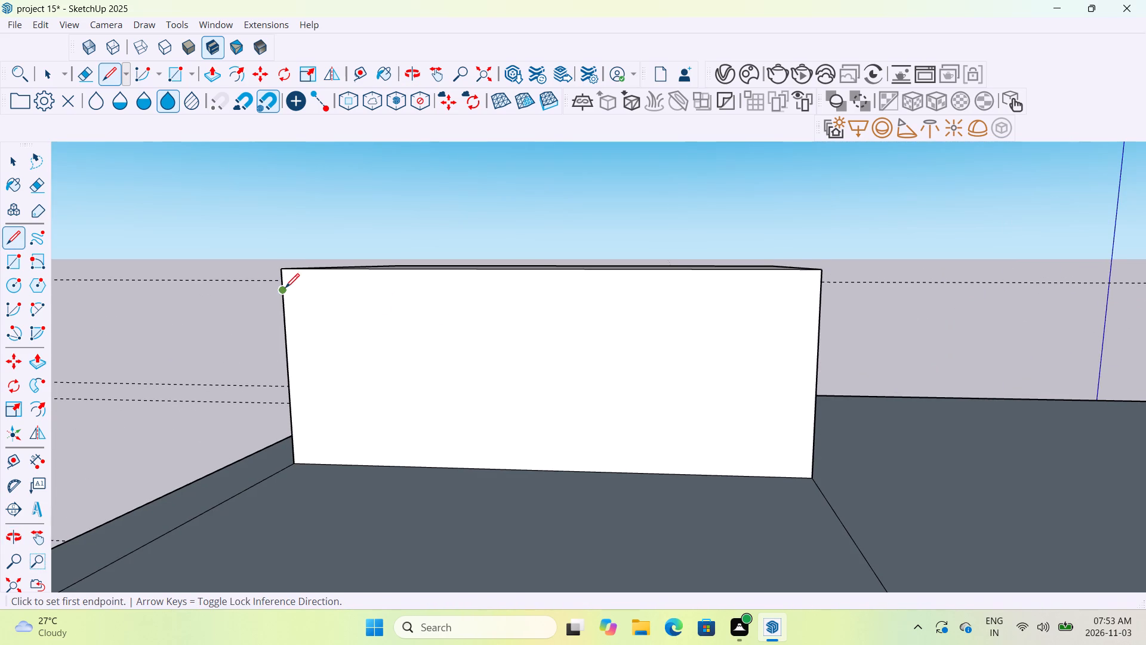
left_click(284, 292)
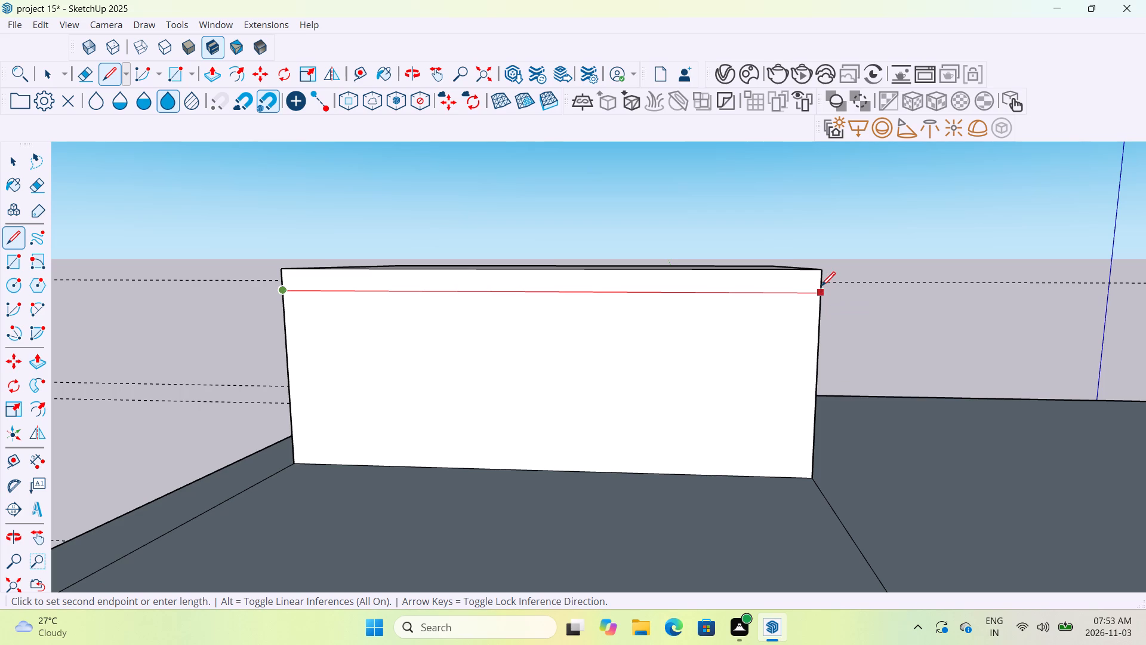
left_click(822, 293)
middle_click_drag(968, 299, 697, 313)
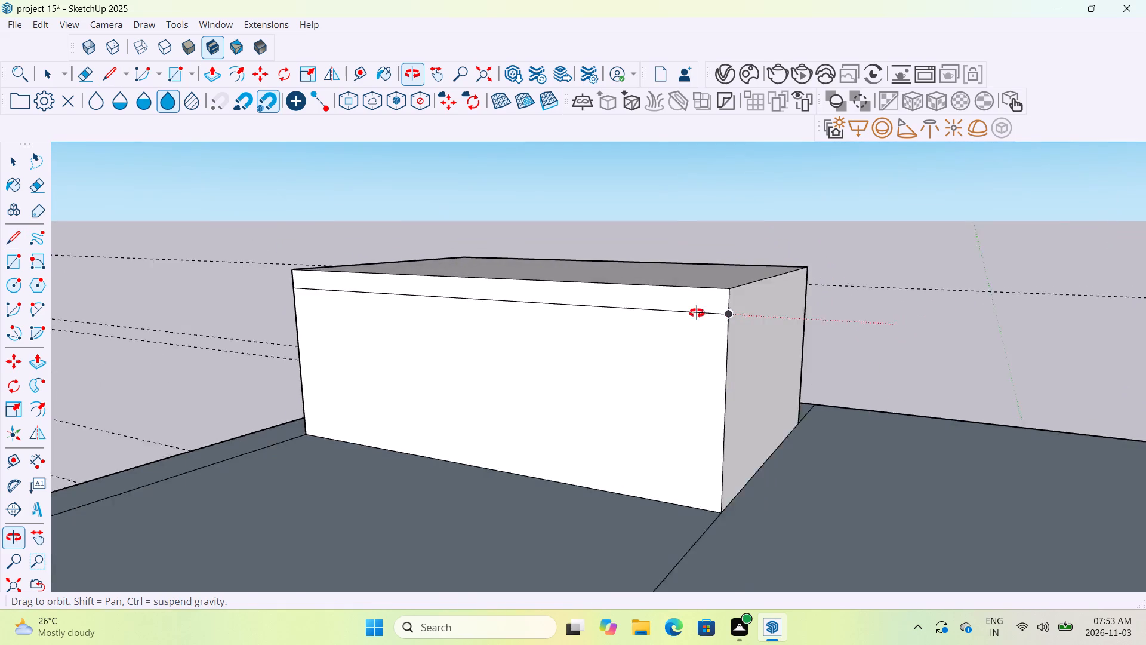
middle_click_drag(697, 313, 605, 314)
left_click(427, 310)
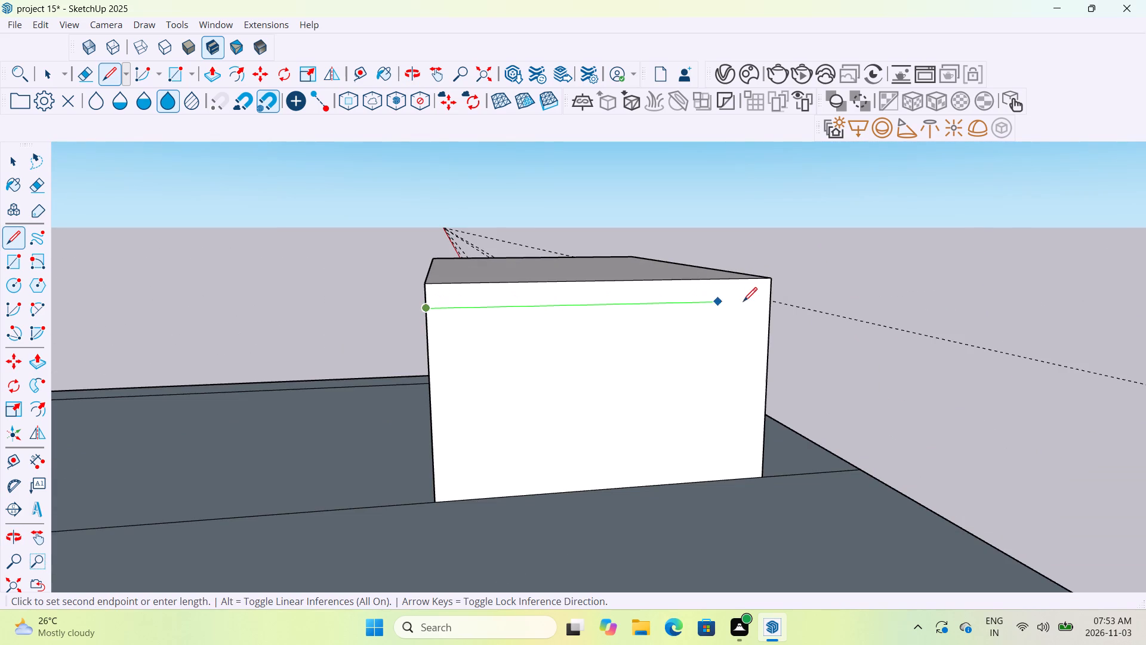
left_click(770, 301)
middle_click_drag(835, 297, 360, 343)
key("Escape")
On the wall with the purple slats, extend the outer vertical frame line up to the upper guide and across to the wall's edge above the slats.
scroll(950, 357, "down", 7)
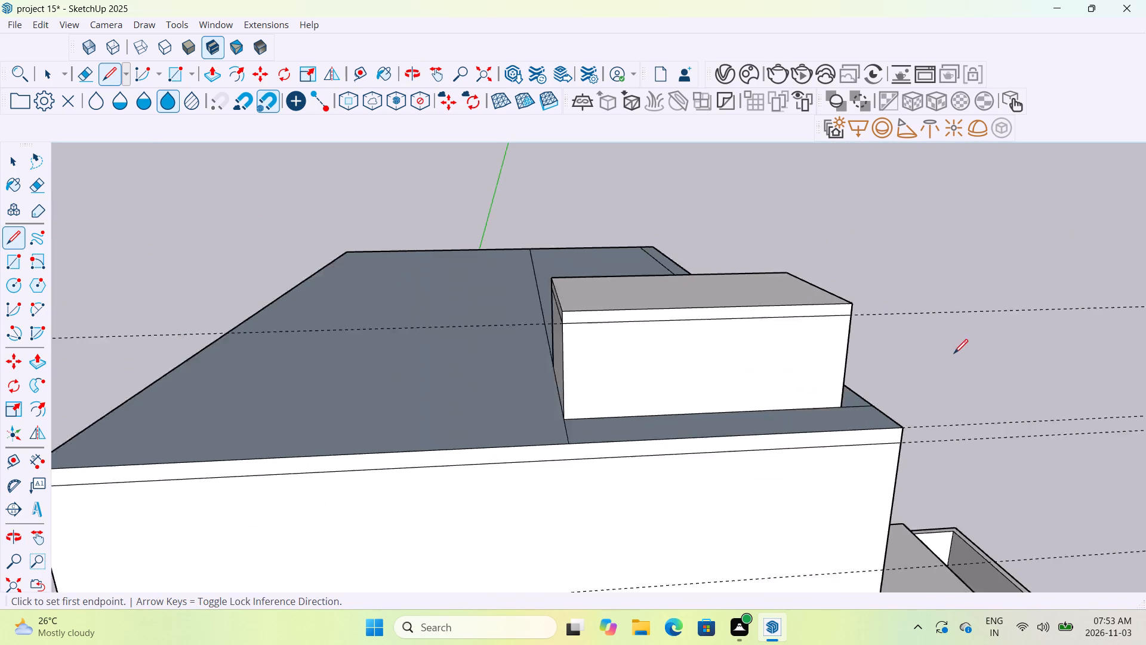
middle_click_drag(1021, 390, 537, 333)
scroll(537, 333, "down", 7)
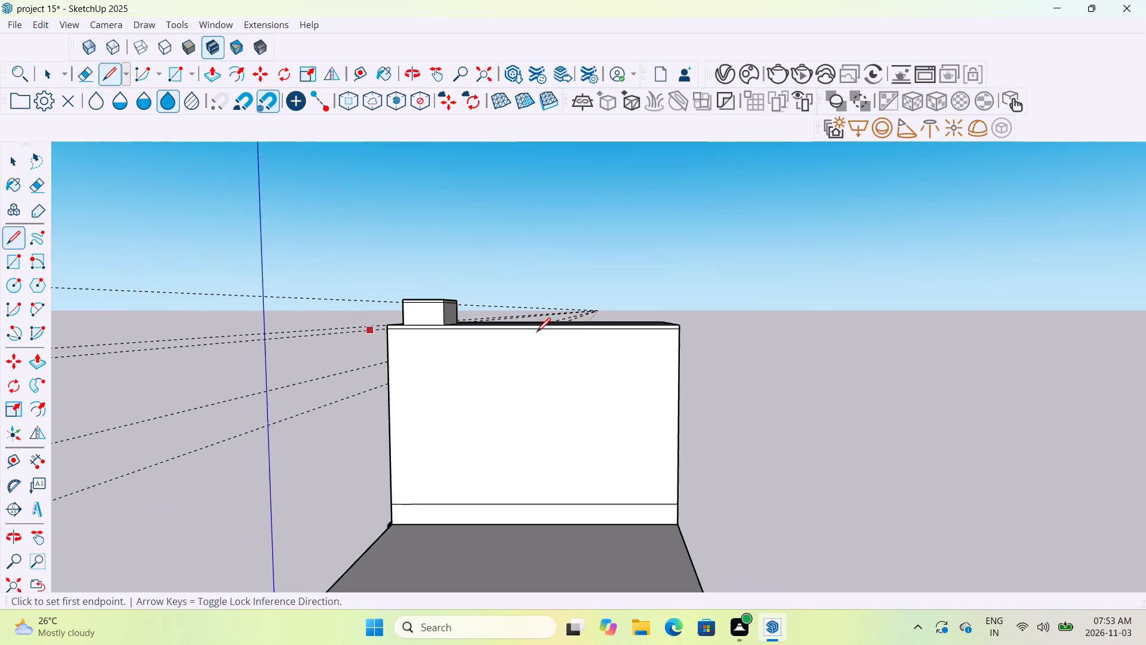
scroll(537, 333, "down", 6)
middle_click_drag(383, 396, 719, 373)
scroll(541, 330, "up", 5)
middle_click_drag(541, 343, 629, 428)
scroll(547, 305, "up", 5)
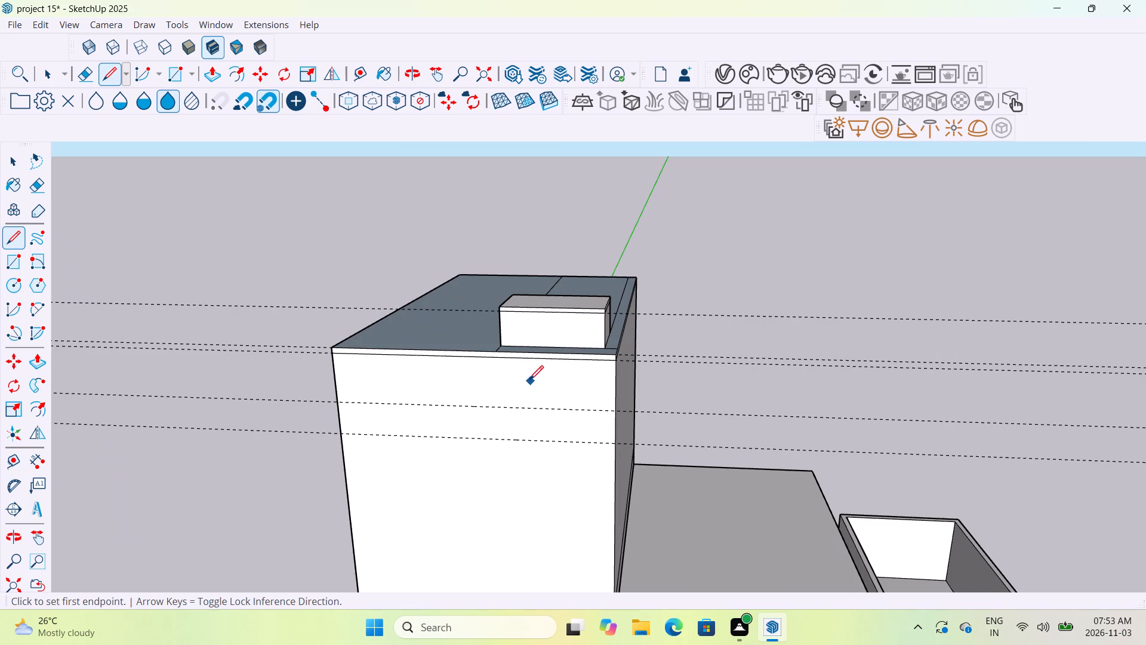
middle_click_drag(546, 369, 604, 350)
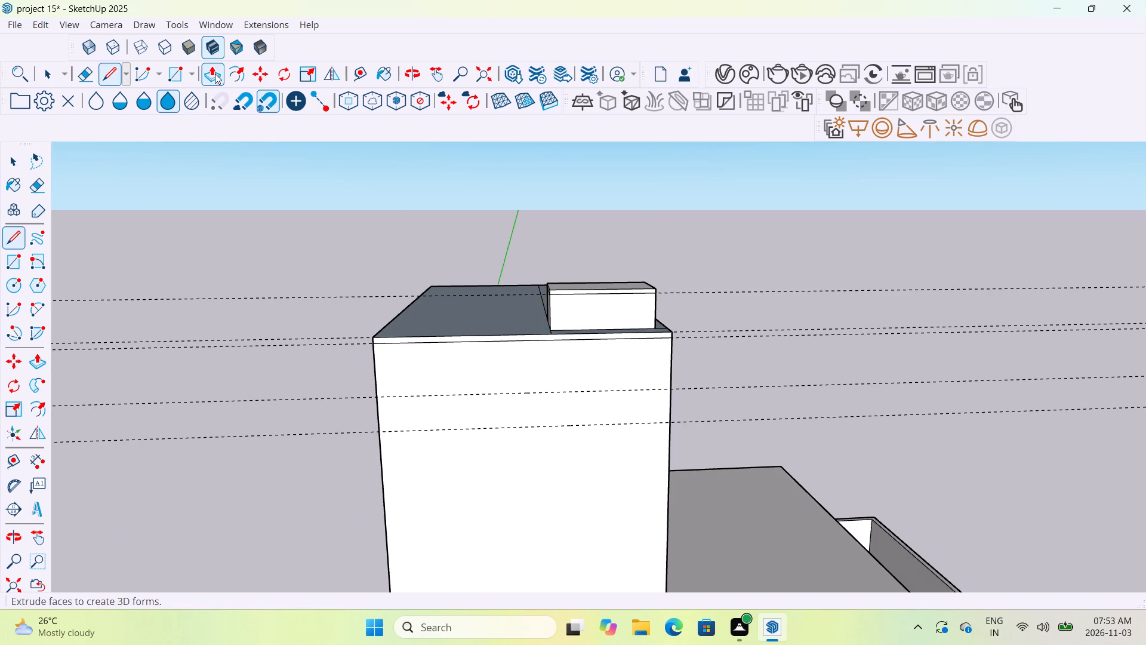
left_click(215, 73)
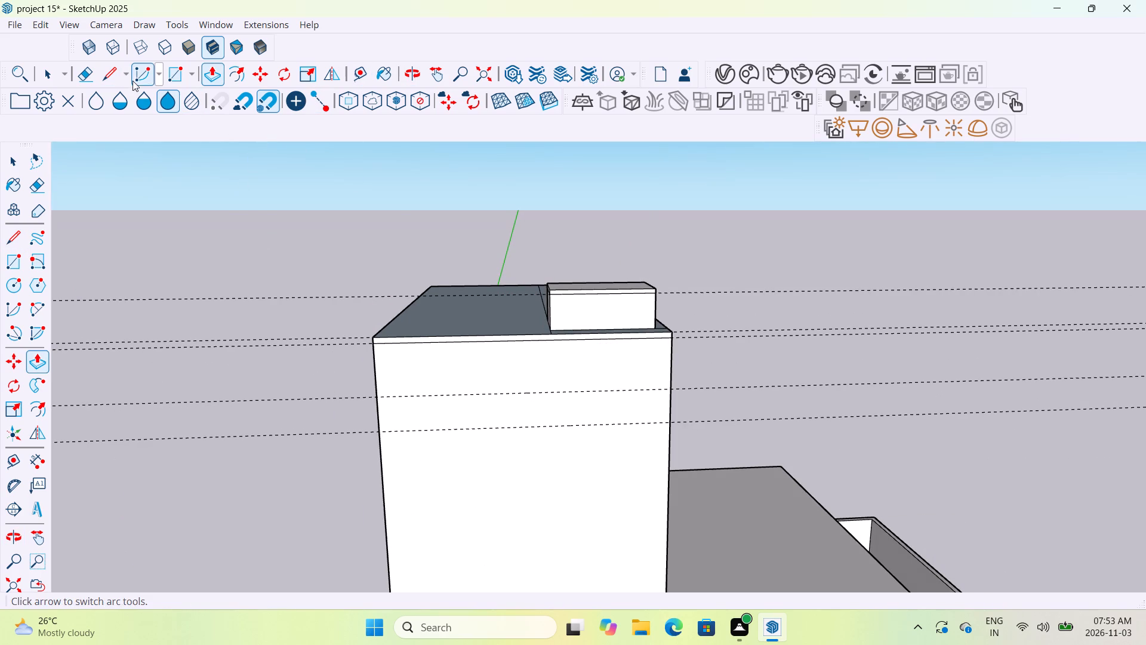
left_click(121, 73)
scroll(389, 374, "up", 6)
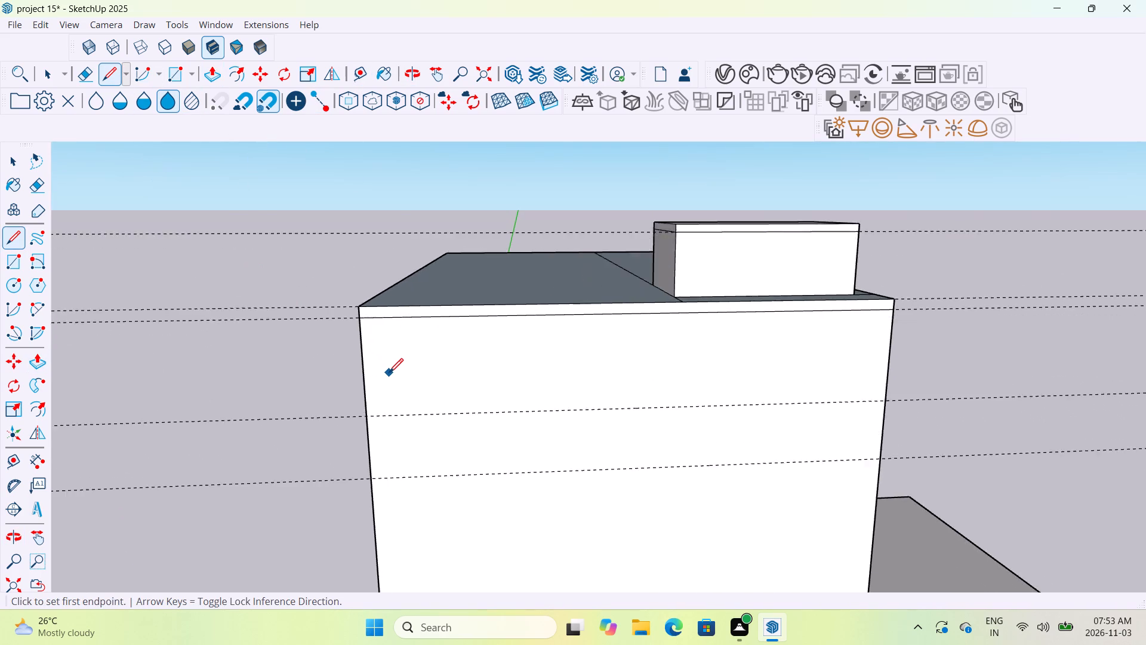
scroll(389, 374, "down", 16)
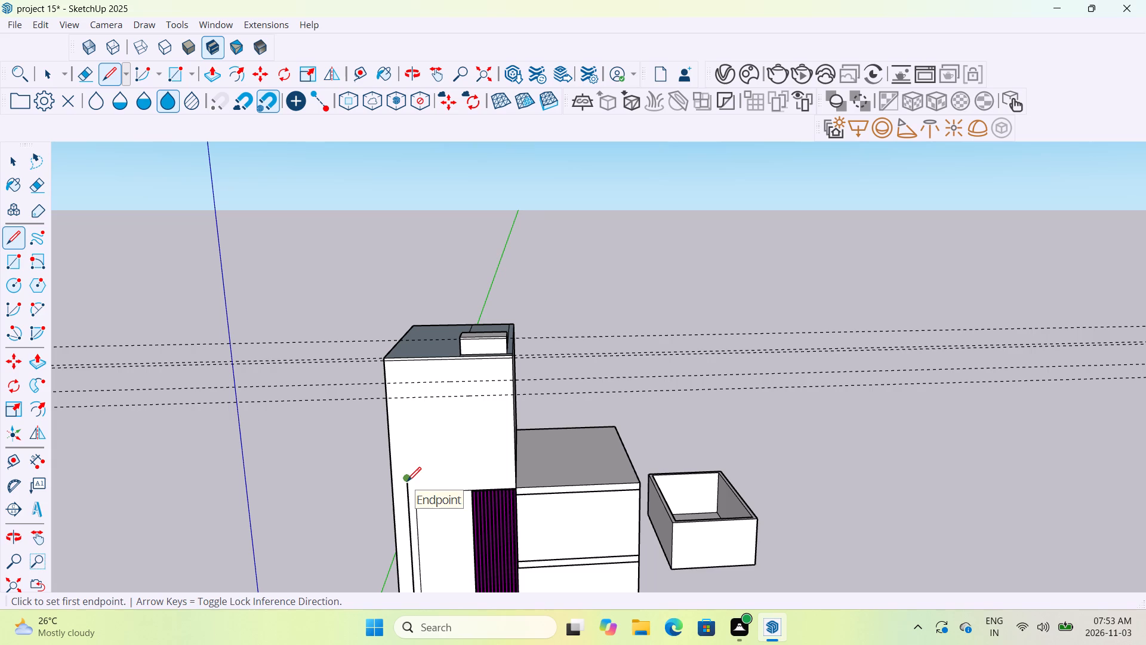
left_click(407, 482)
left_click(404, 382)
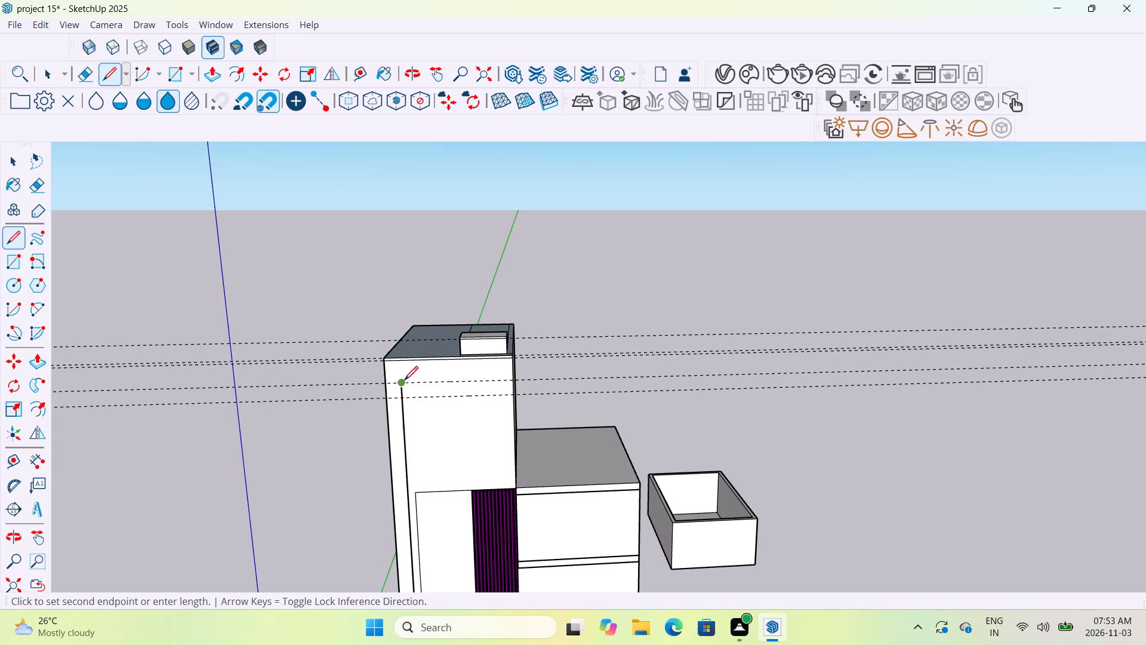
left_click(516, 382)
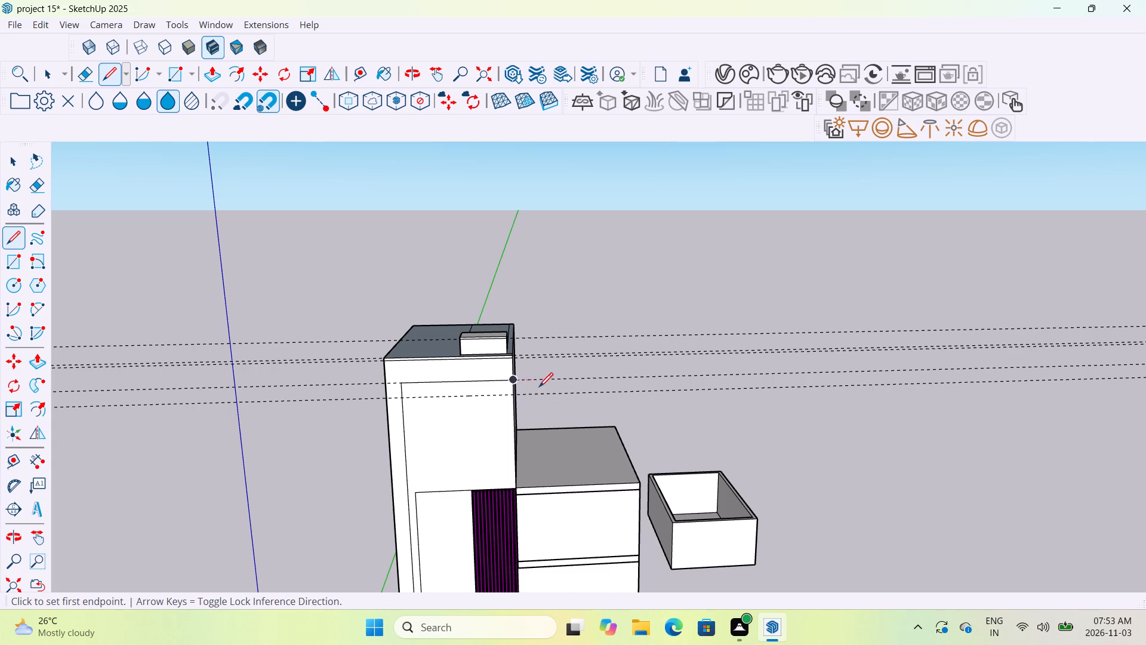
Draw the inner frame line from the corner beside the slats up to the lower guide and across to the same wall edge.
middle_click_drag(539, 388, 584, 360)
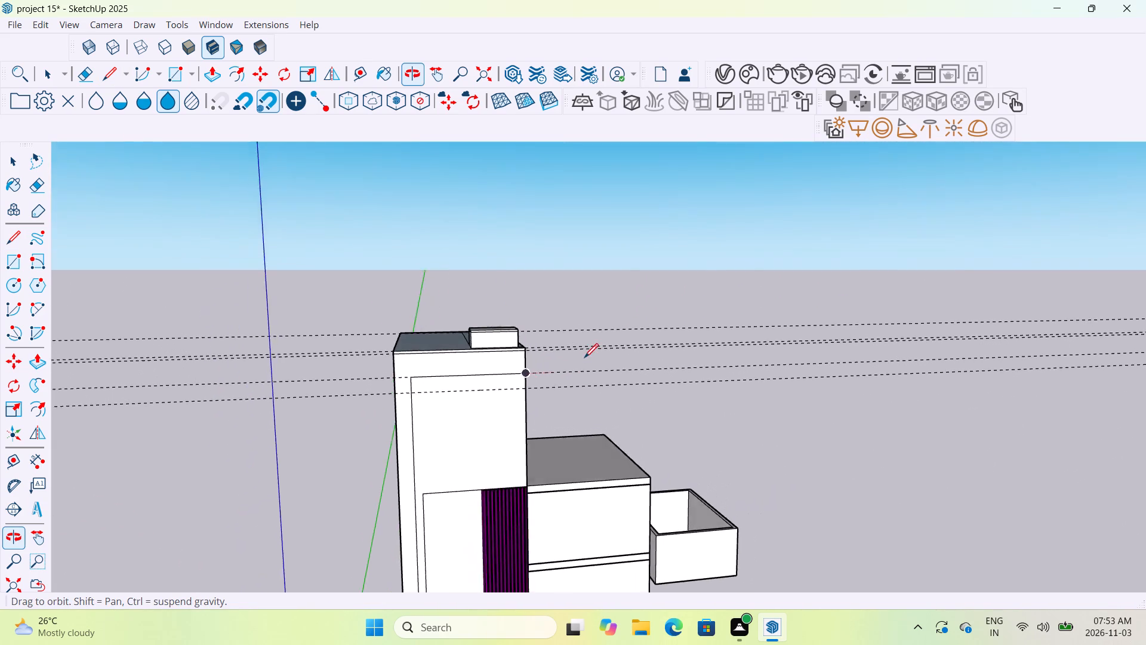
scroll(451, 467, "up", 4)
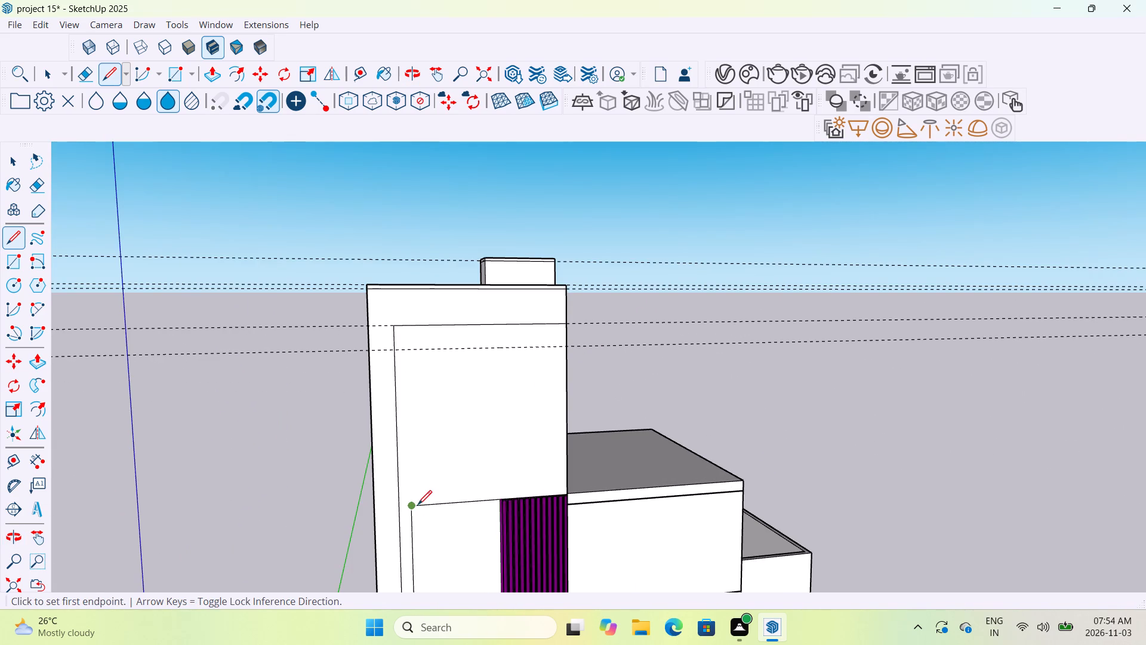
left_click(415, 506)
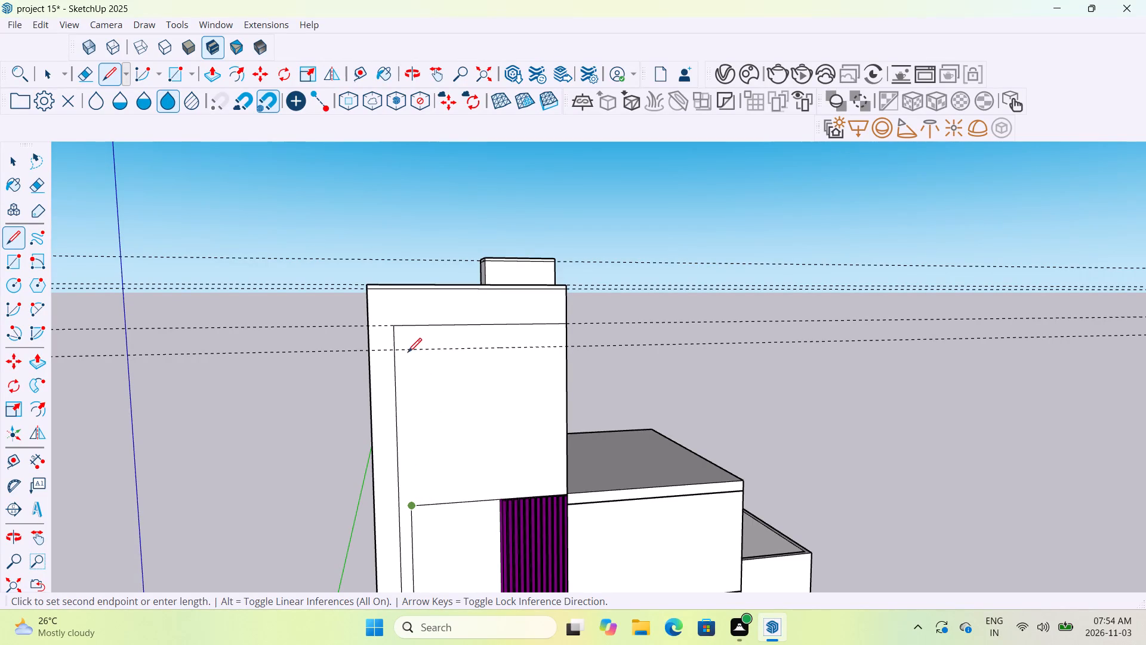
left_click(405, 351)
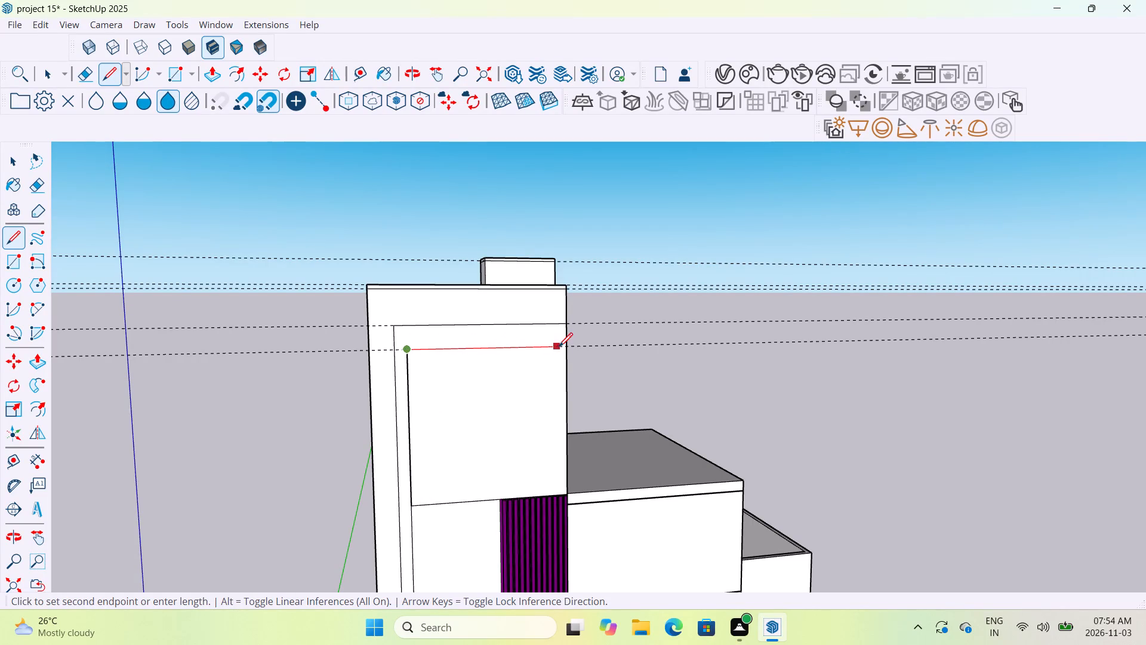
left_click(563, 349)
Draw a line from the inner frame line's end across the adjoining wall above the side block's roof, parallel to the green axis, to its far edge.
middle_click_drag(620, 352, 489, 398)
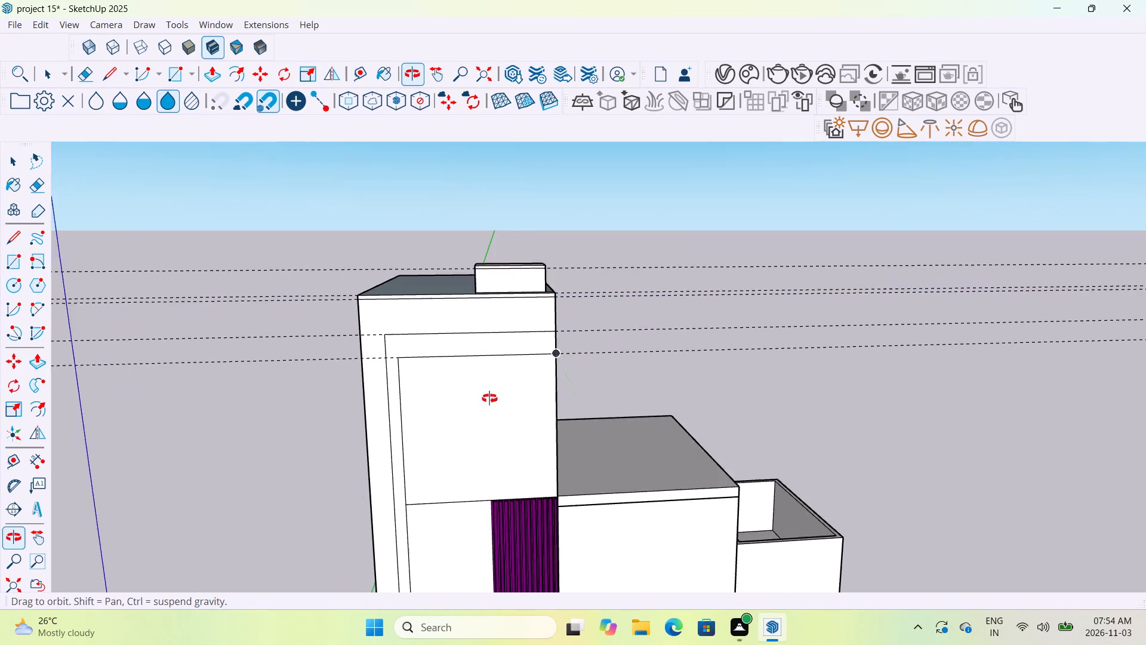
middle_click_drag(489, 398, 349, 386)
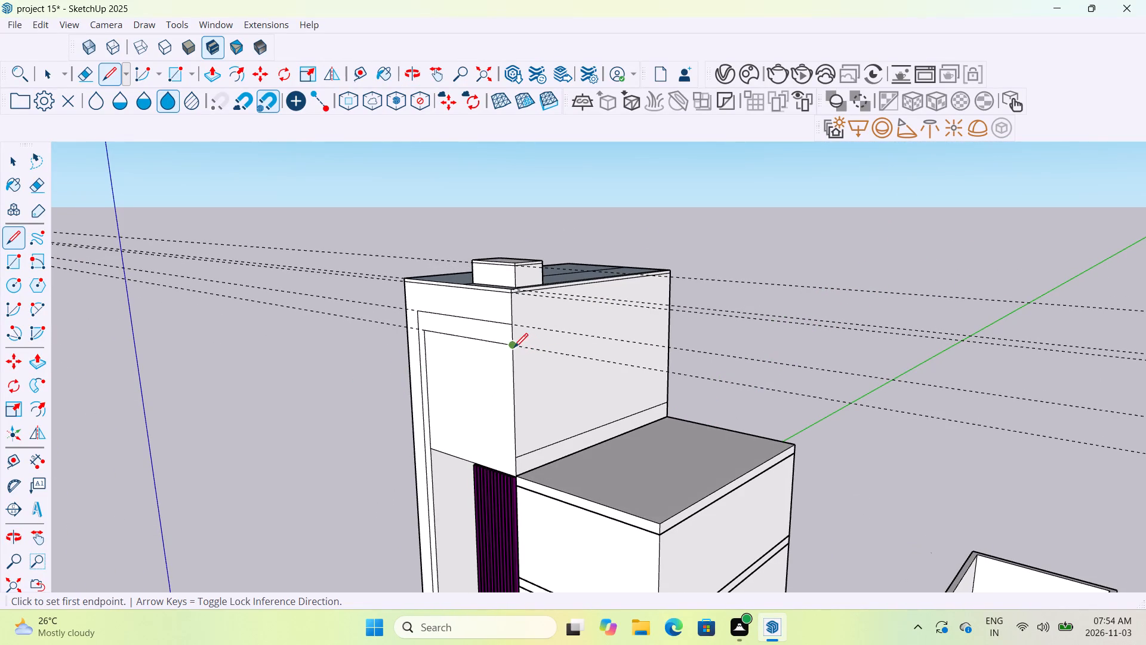
left_click(514, 349)
middle_click_drag(683, 315, 602, 393)
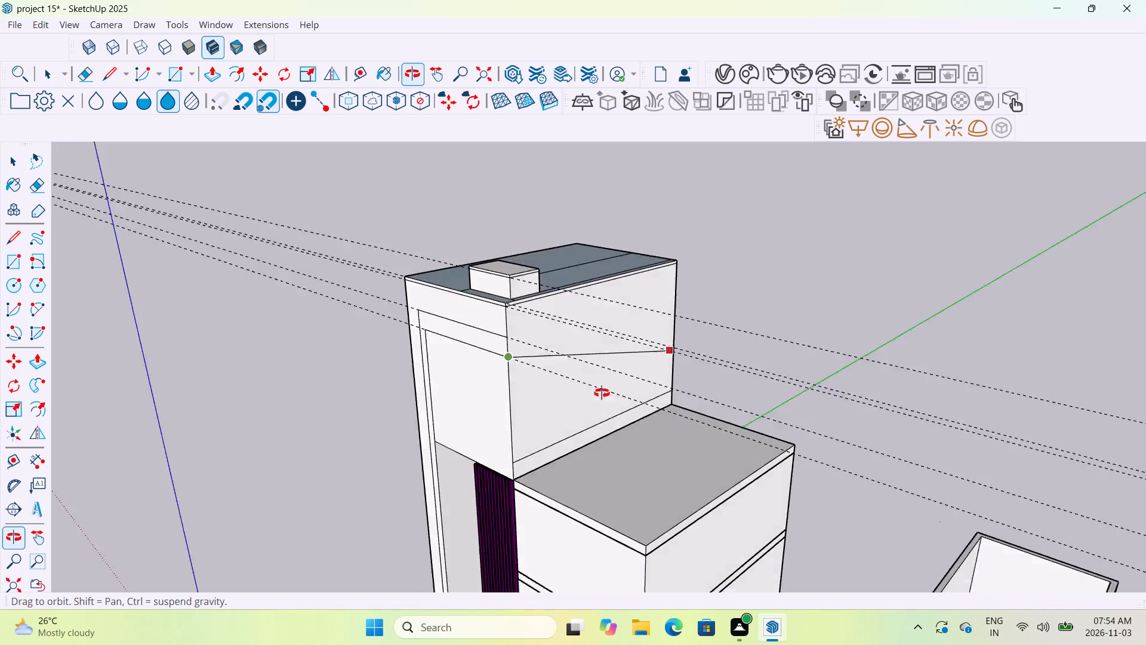
middle_click_drag(602, 393, 526, 395)
scroll(713, 346, "up", 12)
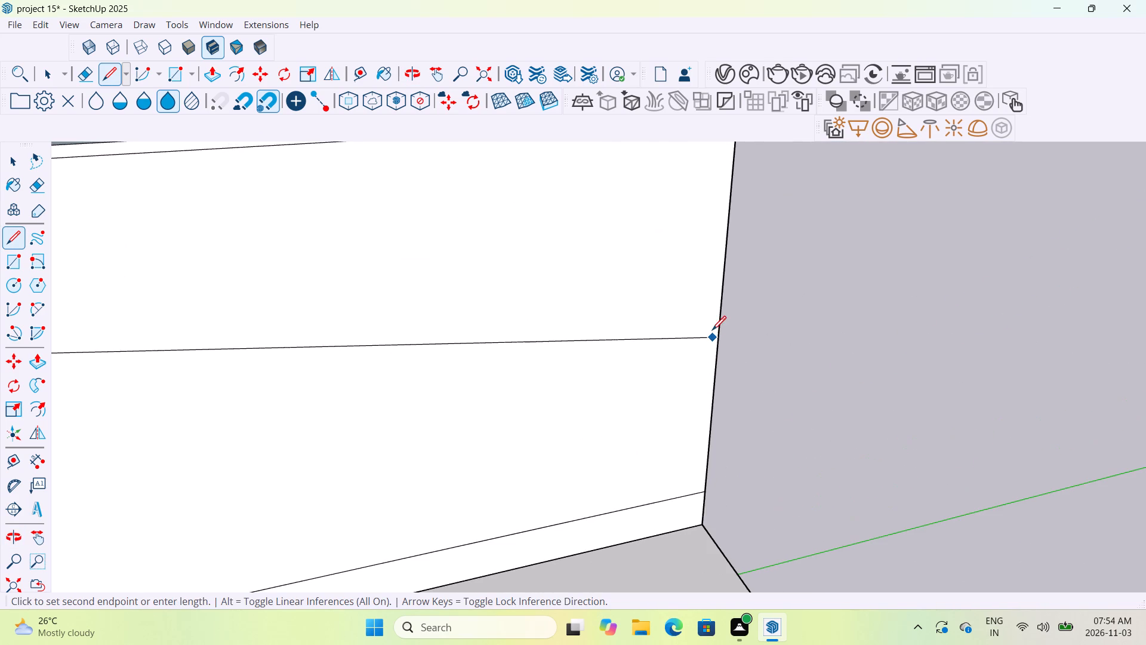
scroll(701, 231, "down", 4)
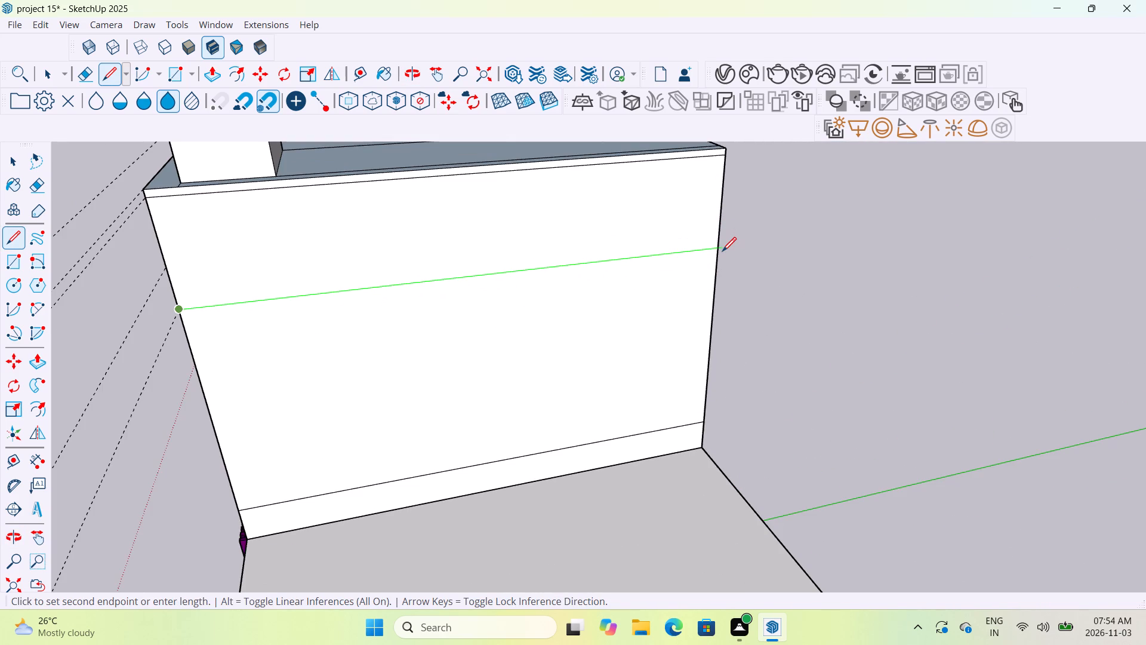
left_click(722, 251)
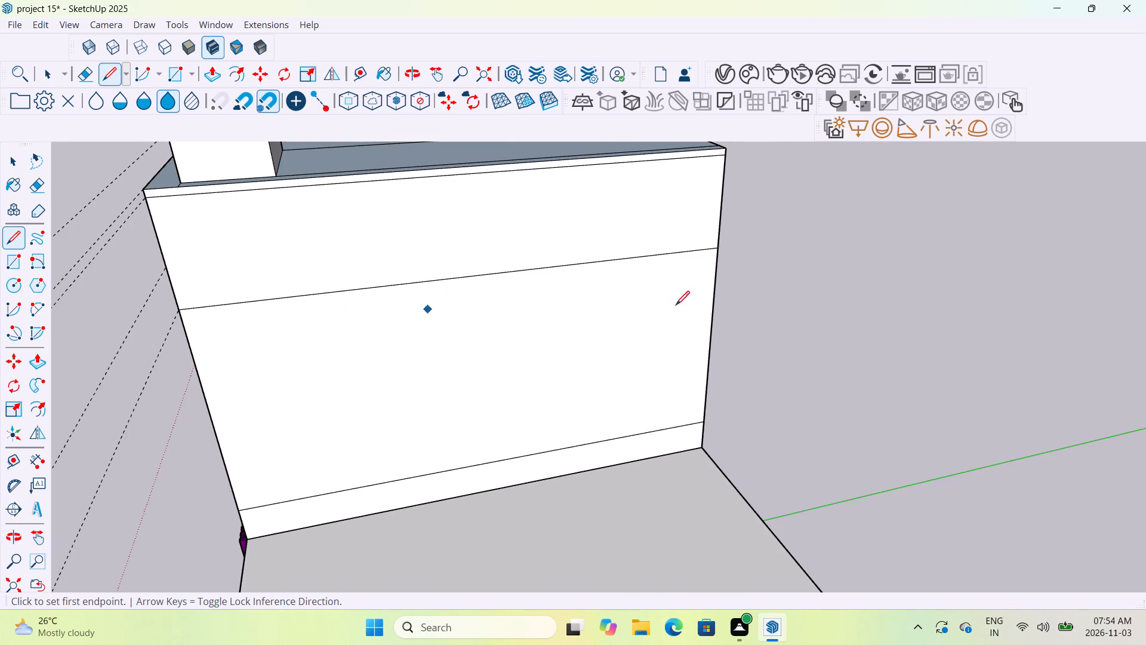
Draw a line from the outer frame line's end across the adjoining wall above the side block's roof, parallel to the green axis, to its far edge.
middle_click_drag(834, 294, 550, 334)
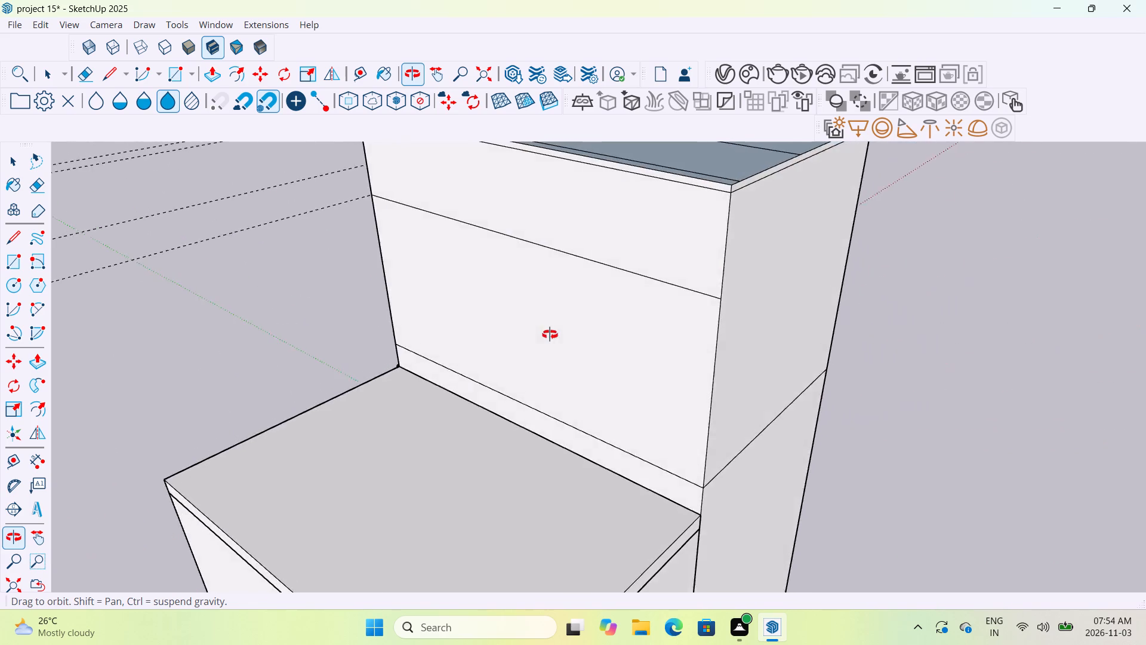
middle_click_drag(550, 334, 1042, 285)
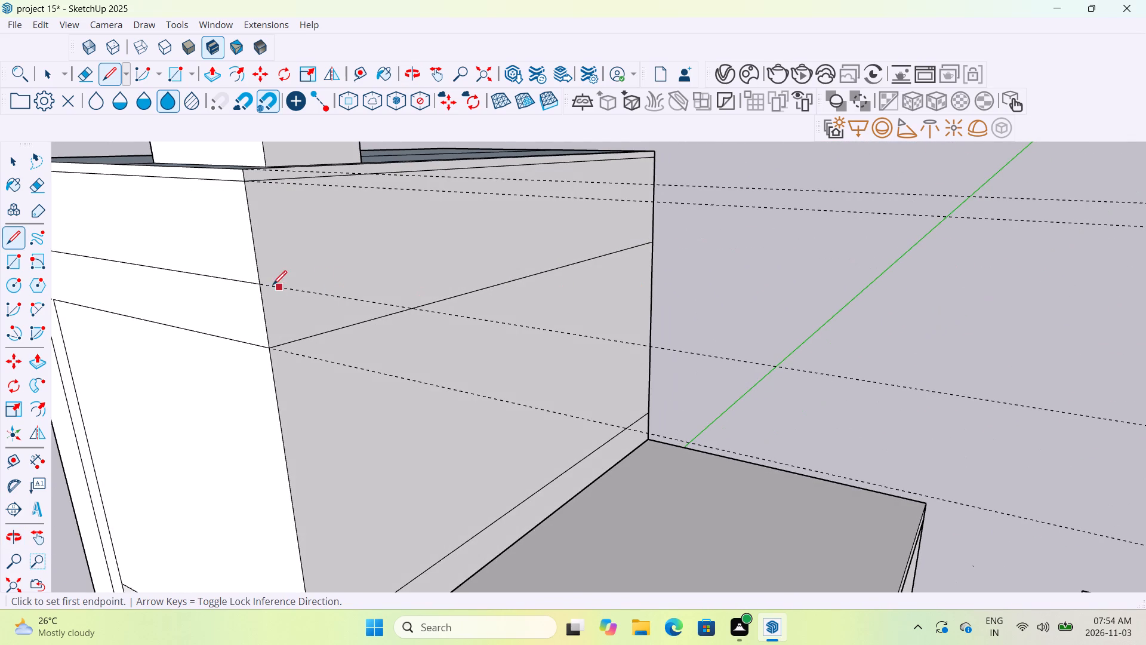
left_click(261, 285)
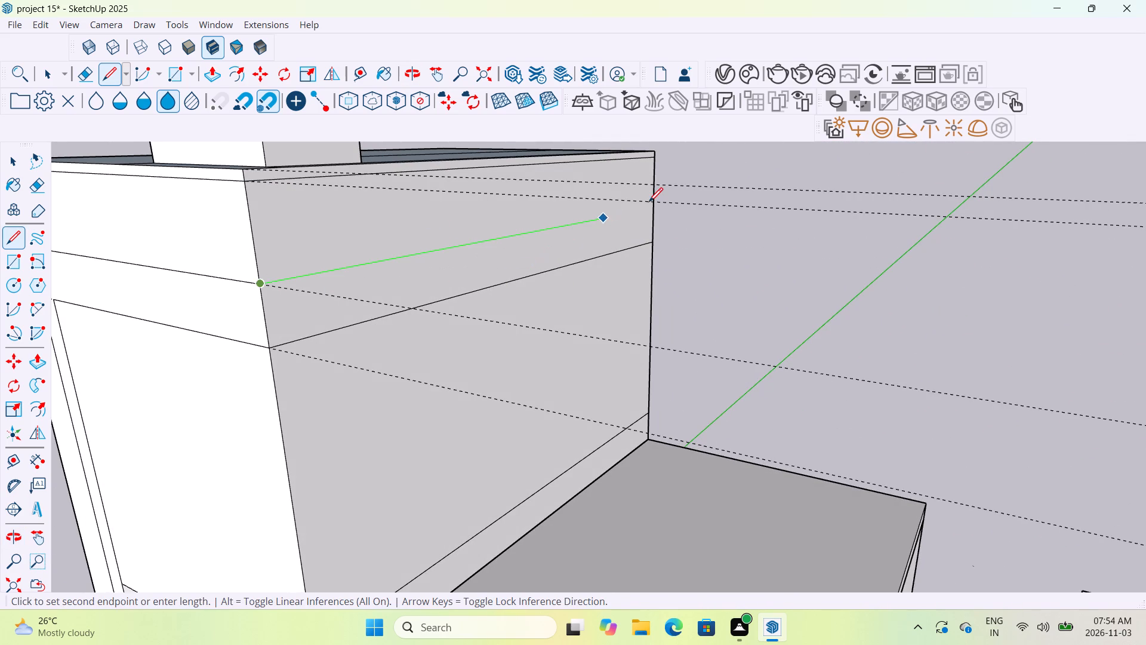
left_click(654, 205)
Erase all the dashed horizontal guide lines around the top of the tall block.
scroll(659, 322, "down", 7)
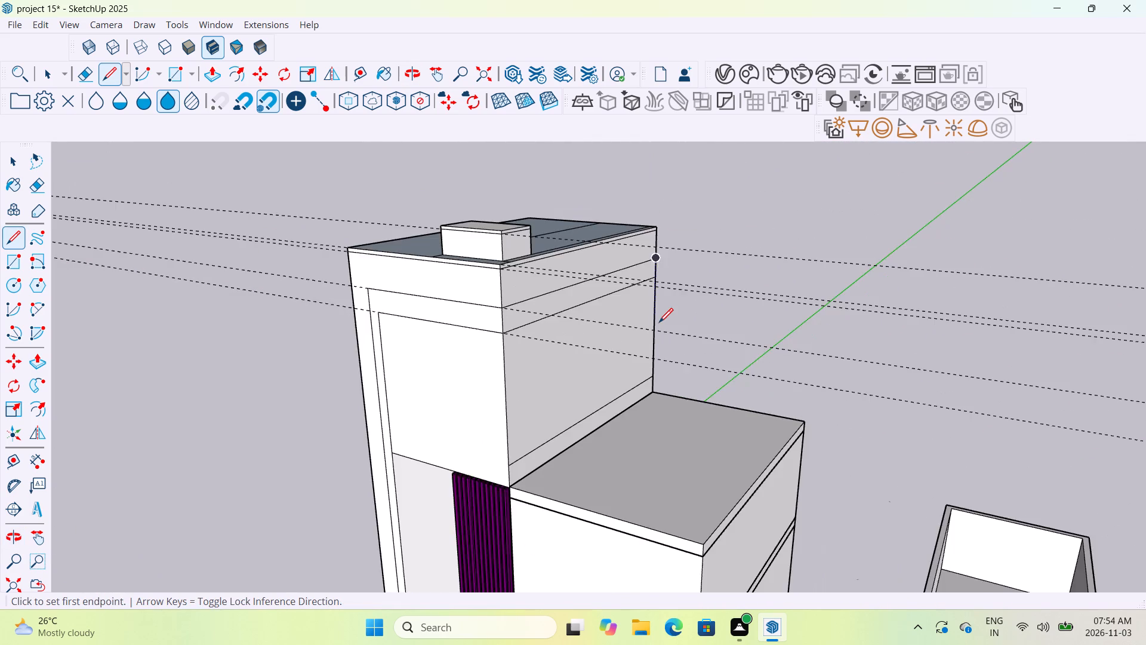
scroll(657, 327, "down", 6)
middle_click_drag(558, 392, 717, 330)
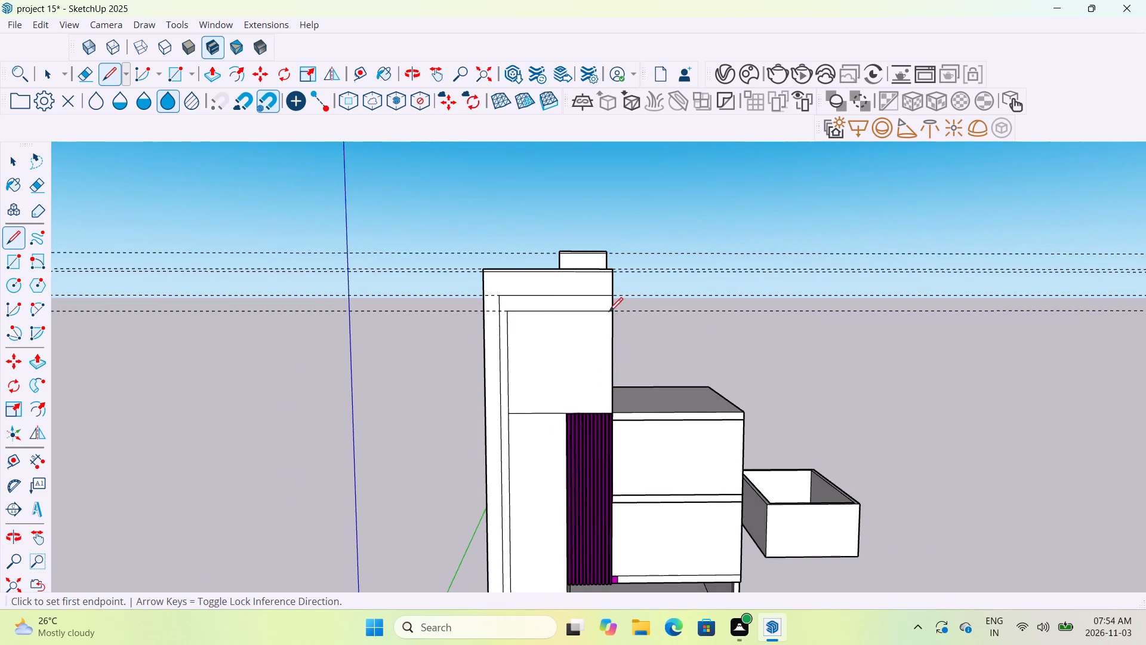
scroll(528, 314, "up", 6)
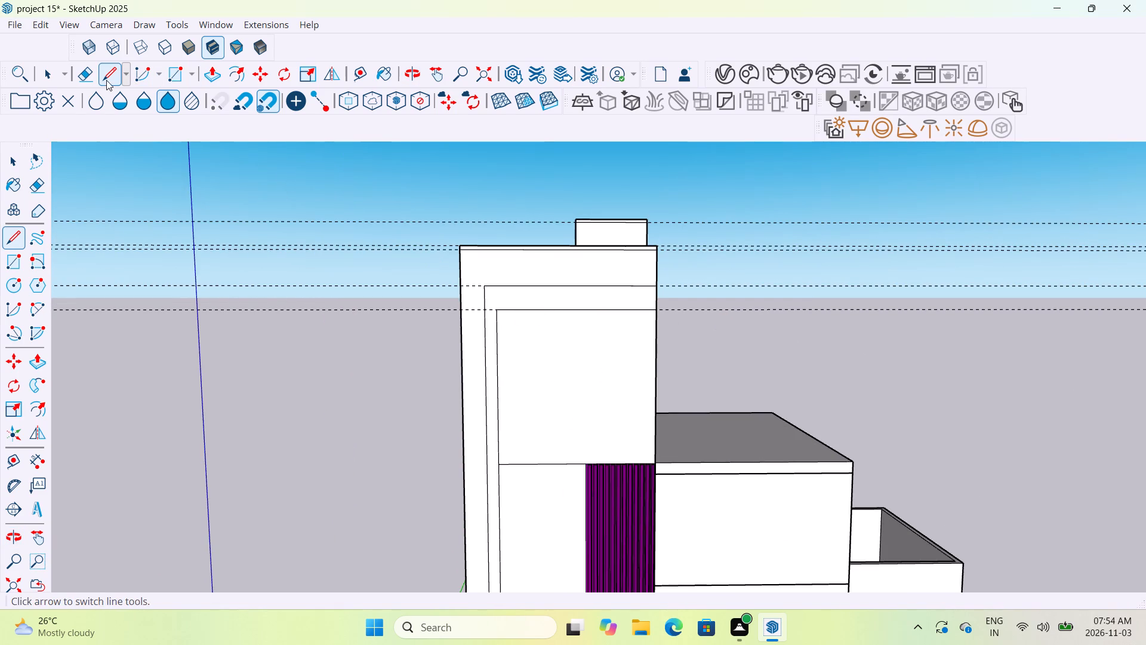
left_click(90, 79)
left_click_drag(283, 188, 265, 321)
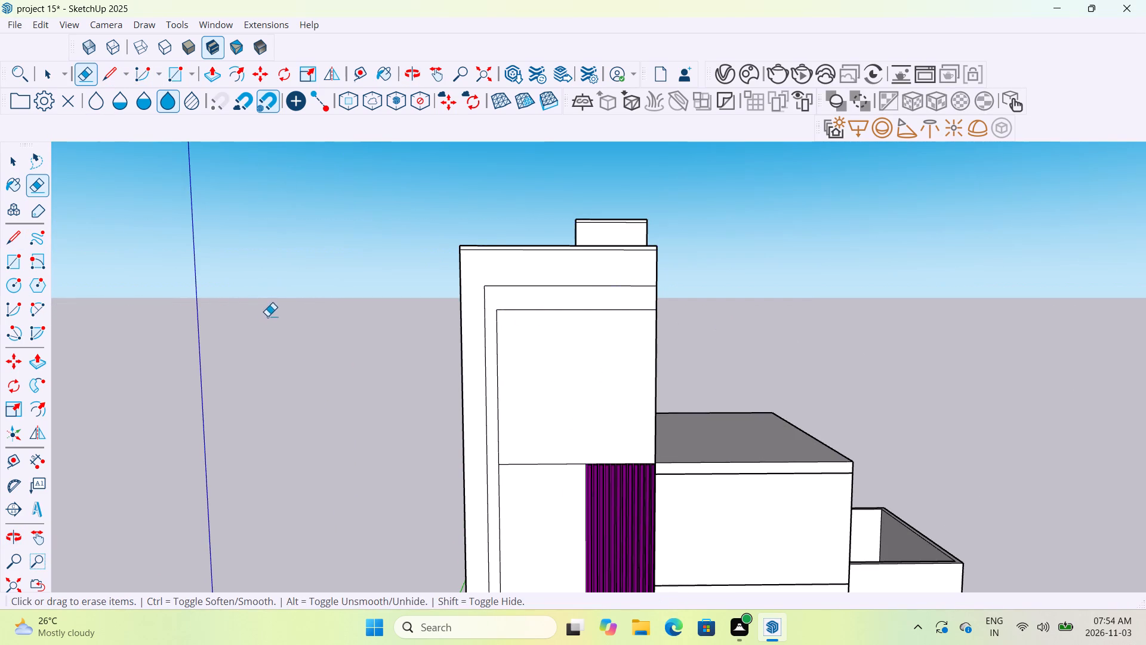
Draw a vertical line from the purple slats' upper corner nearest the frame up to the inner frame line's horizontal part.
scroll(671, 283, "down", 9)
scroll(626, 373, "up", 6)
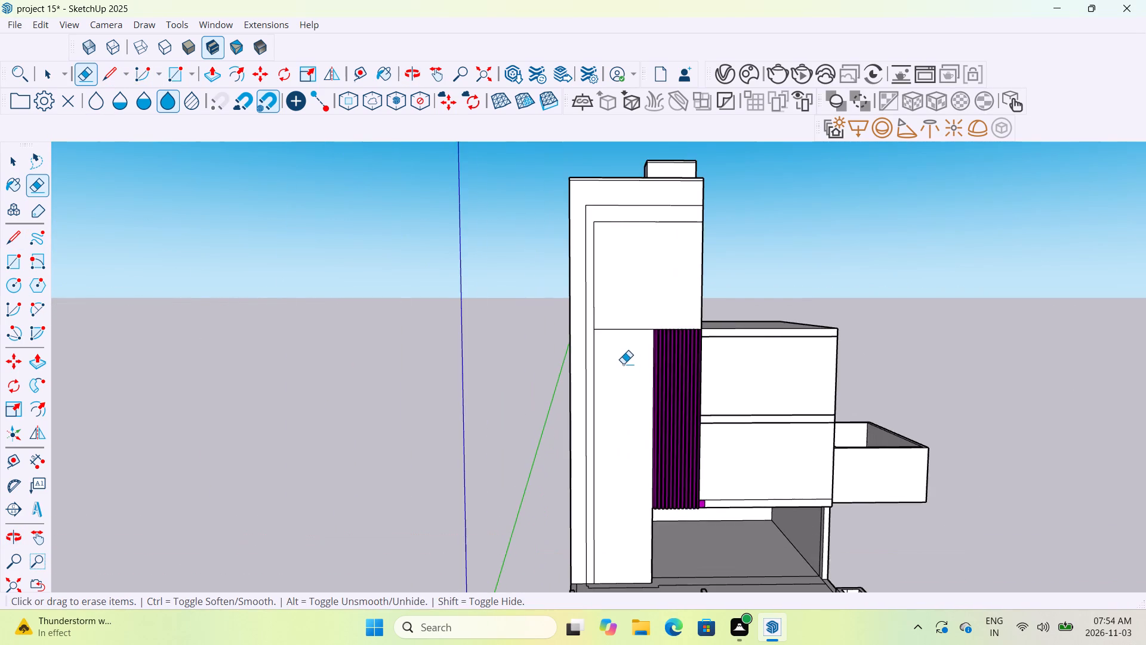
scroll(628, 353, "up", 5)
scroll(628, 350, "down", 3)
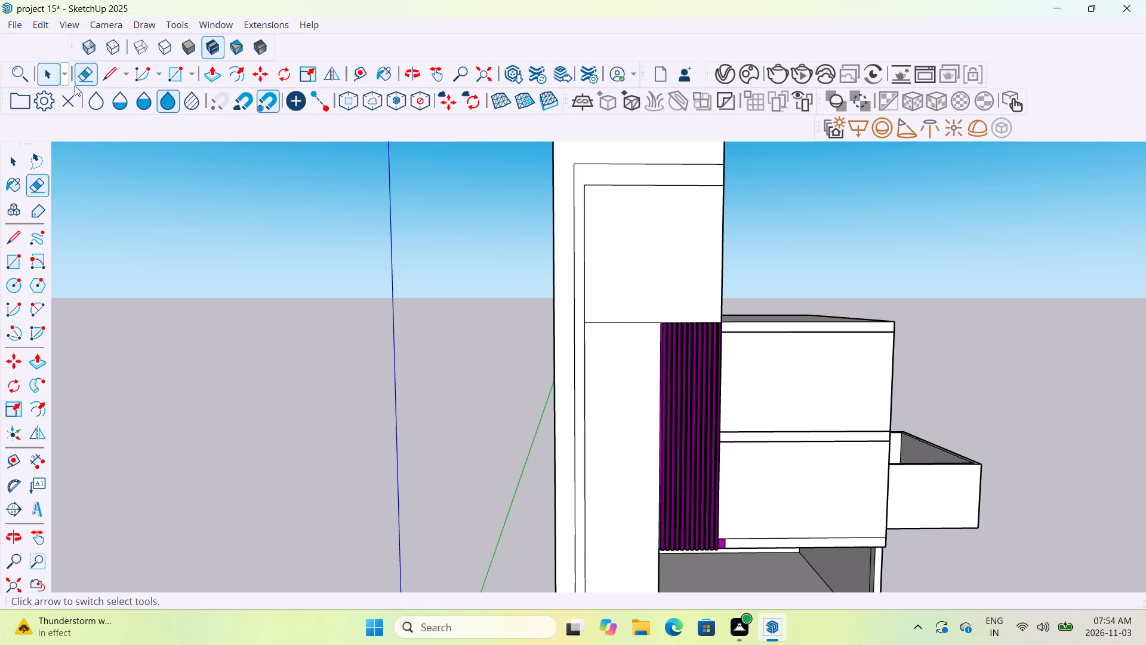
left_click(104, 78)
scroll(669, 313, "up", 6)
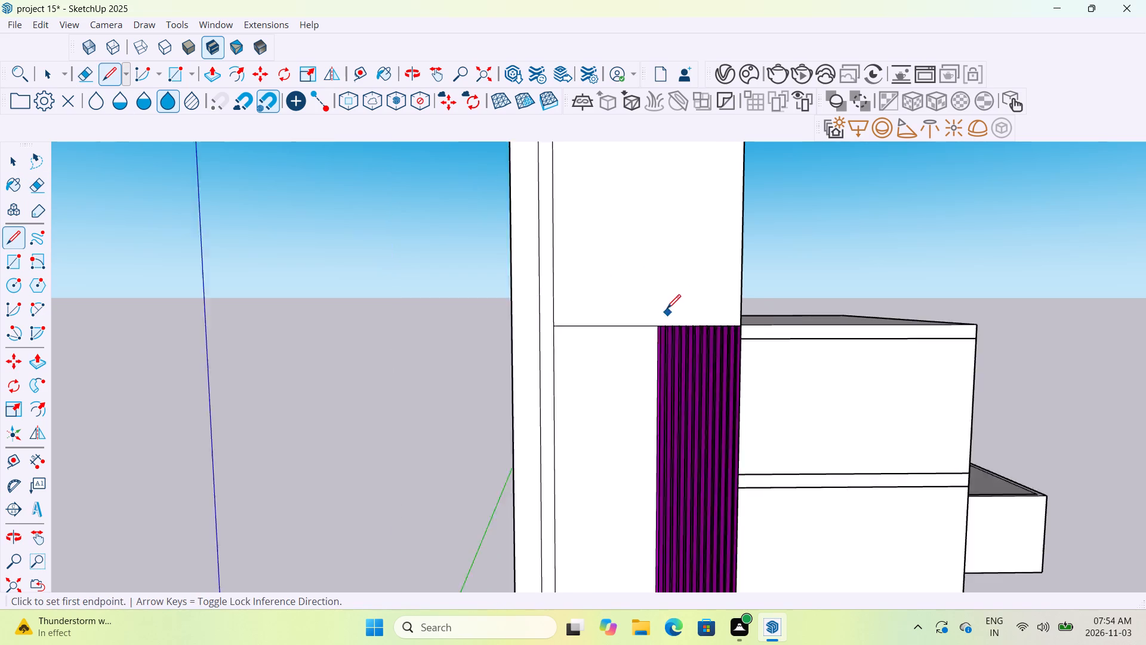
scroll(664, 312, "up", 20)
scroll(639, 341, "up", 5)
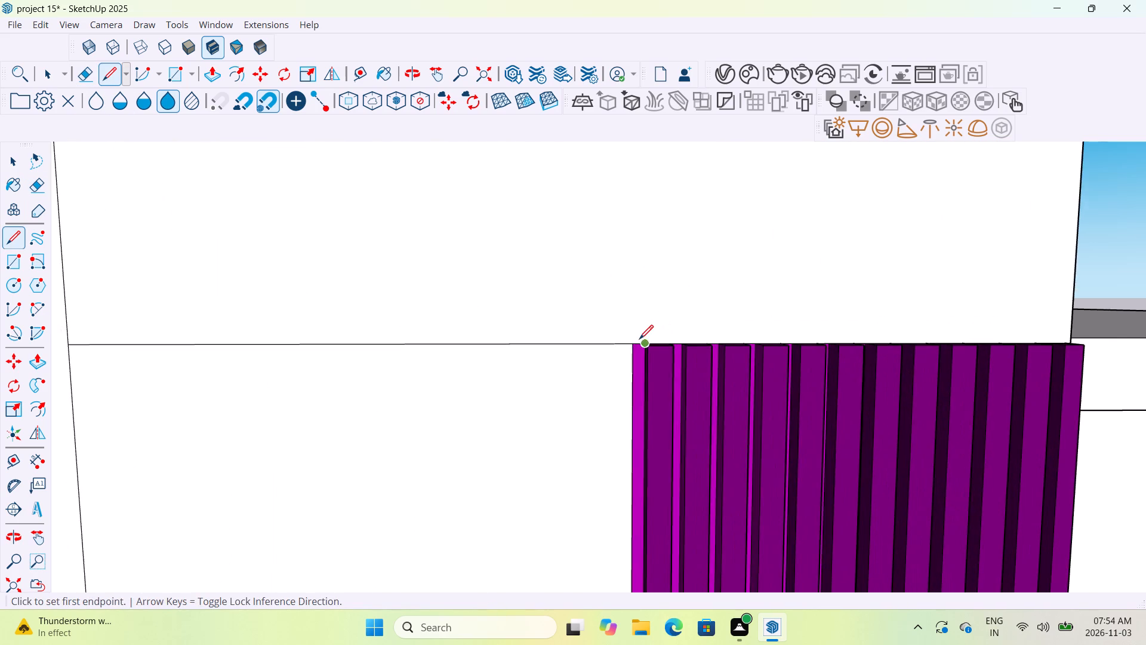
left_click(631, 348)
scroll(645, 294, "down", 18)
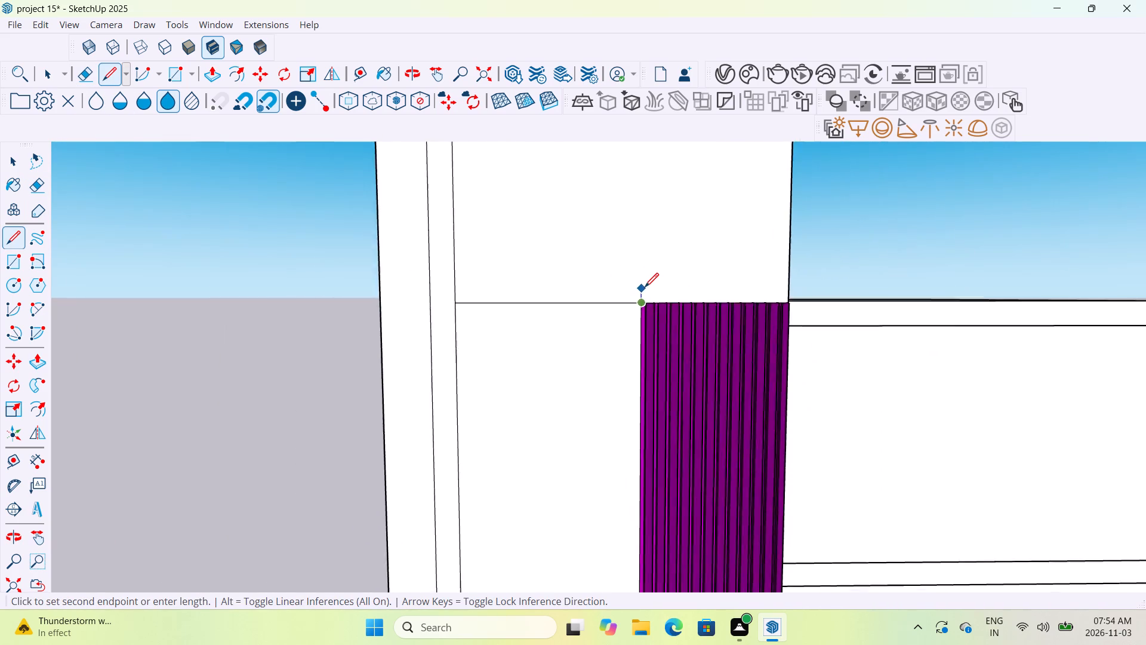
scroll(645, 288, "down", 12)
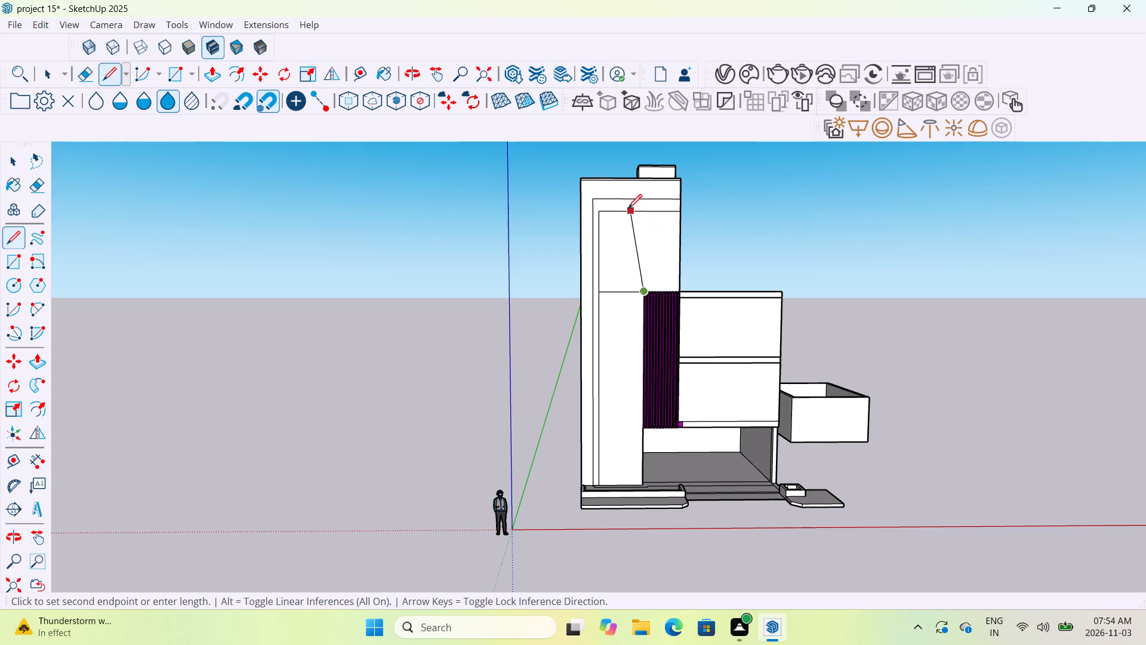
scroll(644, 214, "up", 15)
left_click(646, 205)
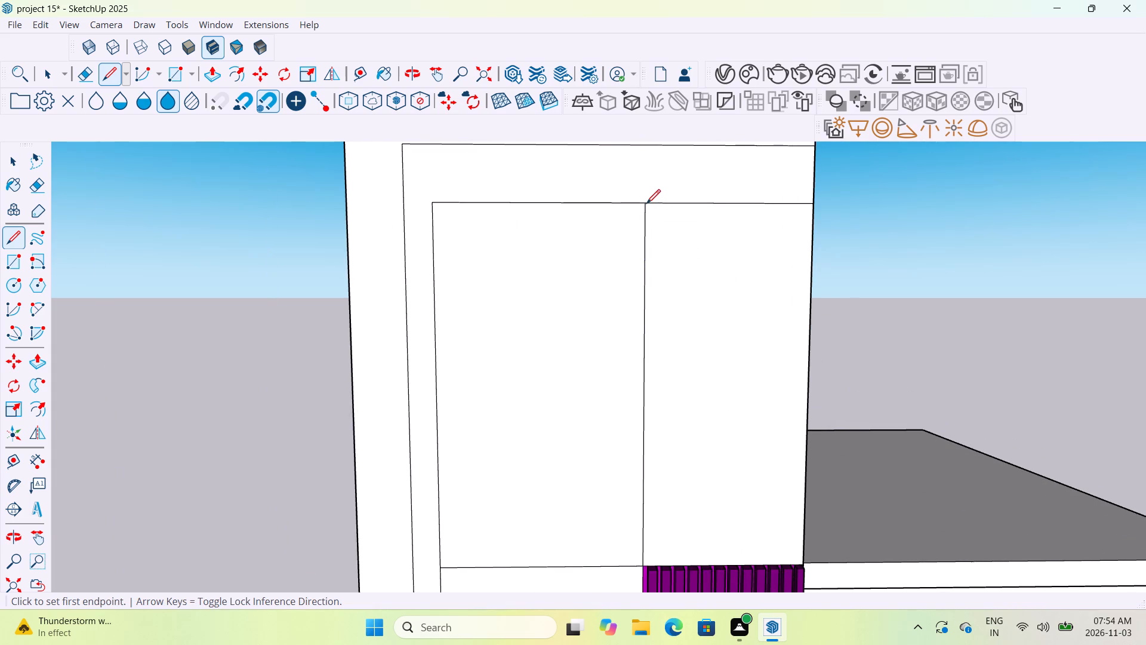
Erase the short horizontal line between the inner vertical frame line and the purple slats' upper corner.
scroll(646, 205, "down", 19)
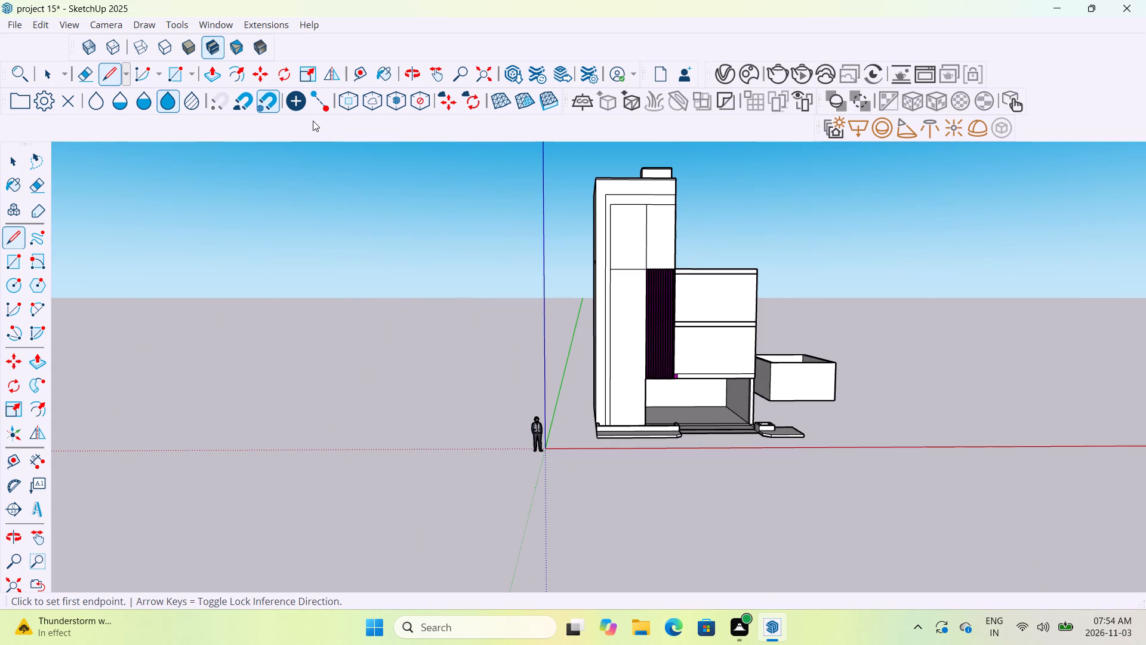
left_click(81, 74)
scroll(617, 271, "up", 3)
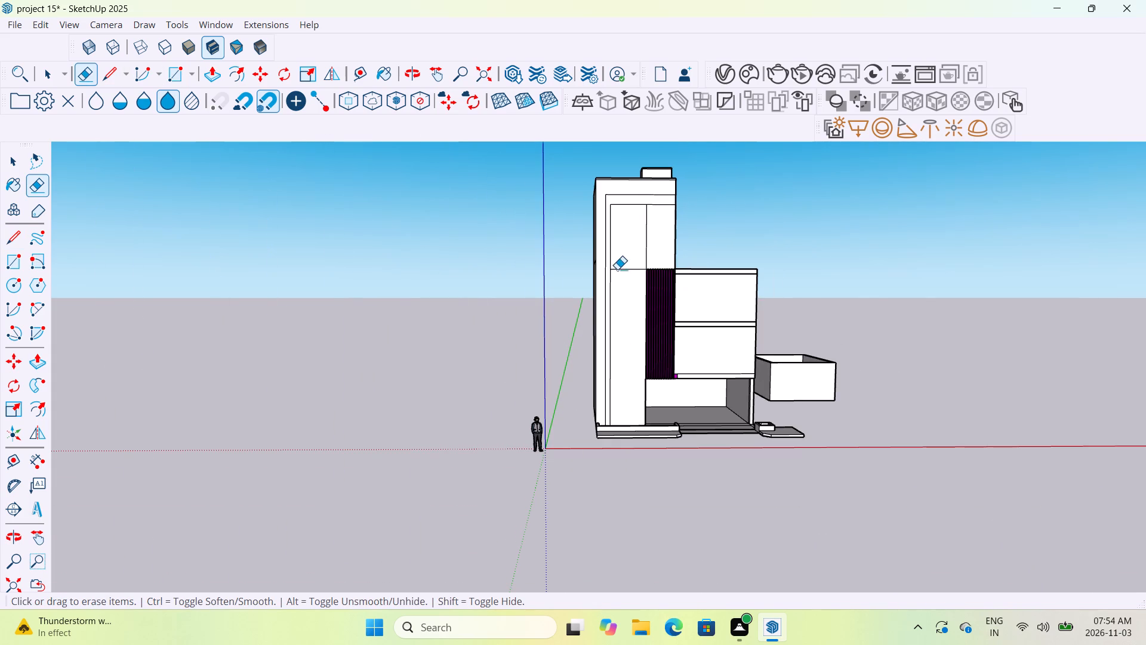
scroll(617, 269, "up", 16)
left_click_drag(627, 259, 618, 300)
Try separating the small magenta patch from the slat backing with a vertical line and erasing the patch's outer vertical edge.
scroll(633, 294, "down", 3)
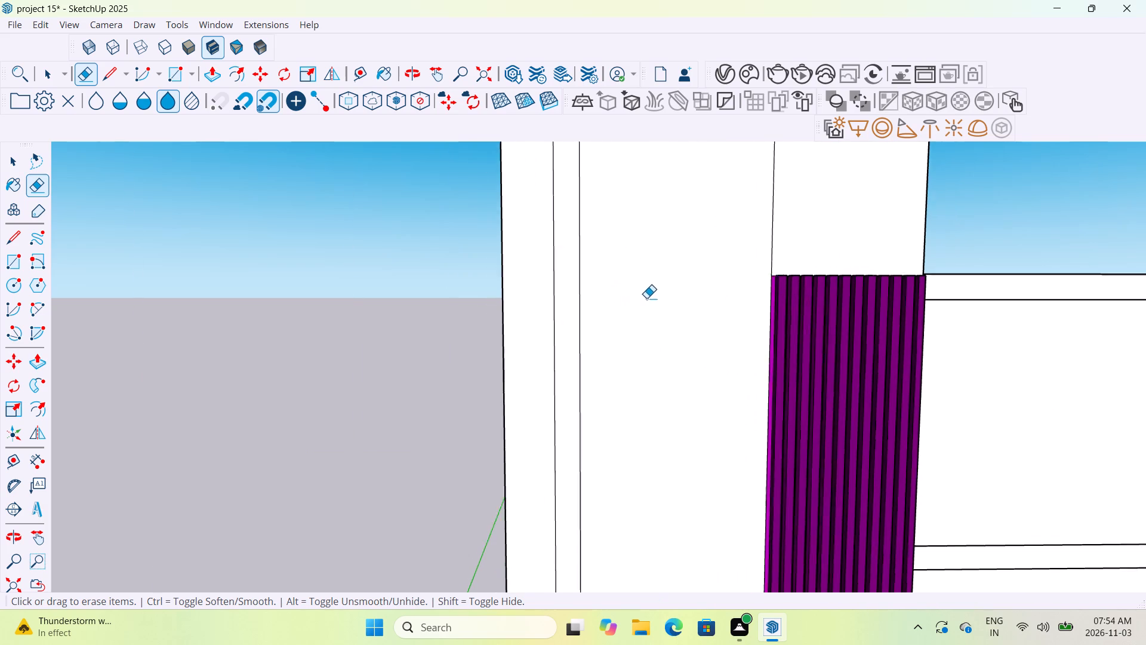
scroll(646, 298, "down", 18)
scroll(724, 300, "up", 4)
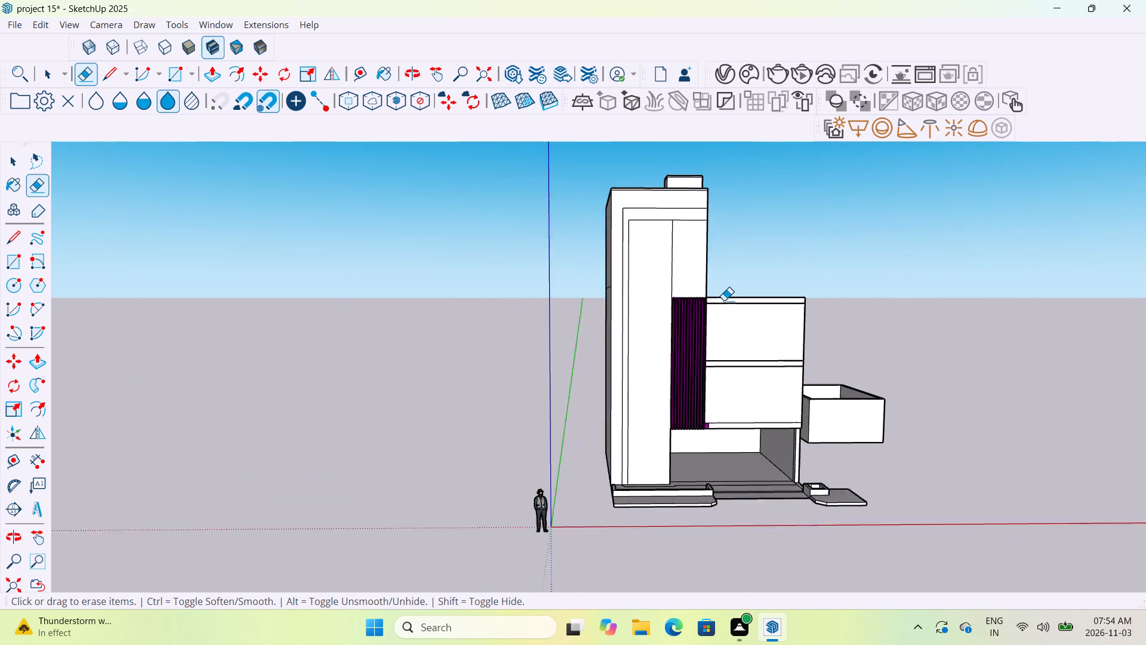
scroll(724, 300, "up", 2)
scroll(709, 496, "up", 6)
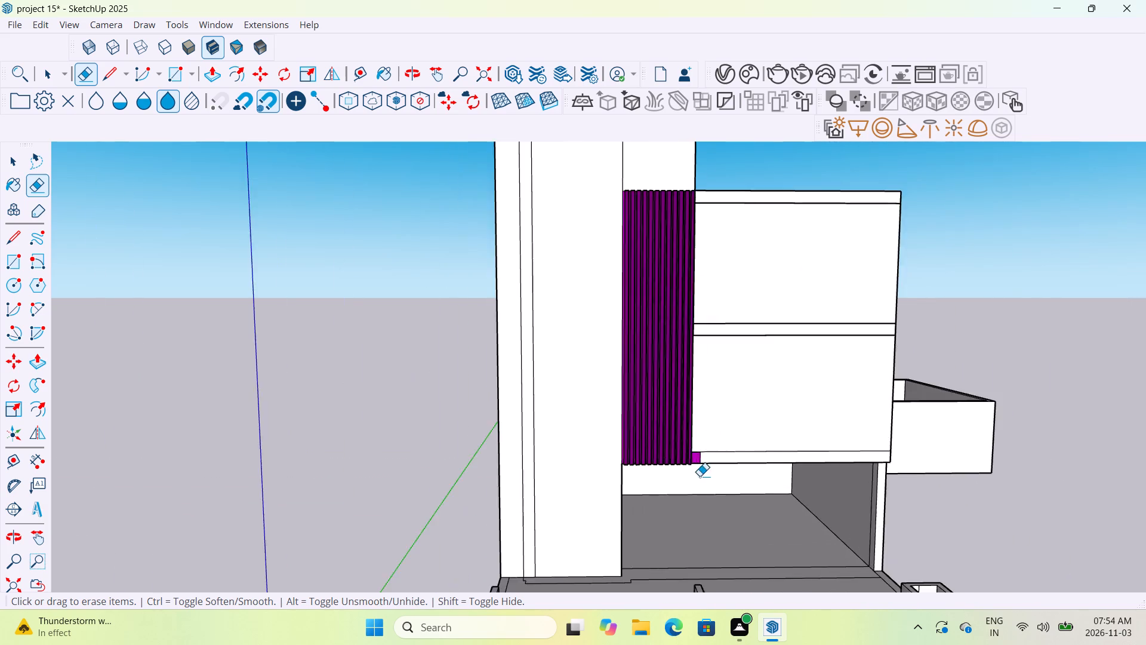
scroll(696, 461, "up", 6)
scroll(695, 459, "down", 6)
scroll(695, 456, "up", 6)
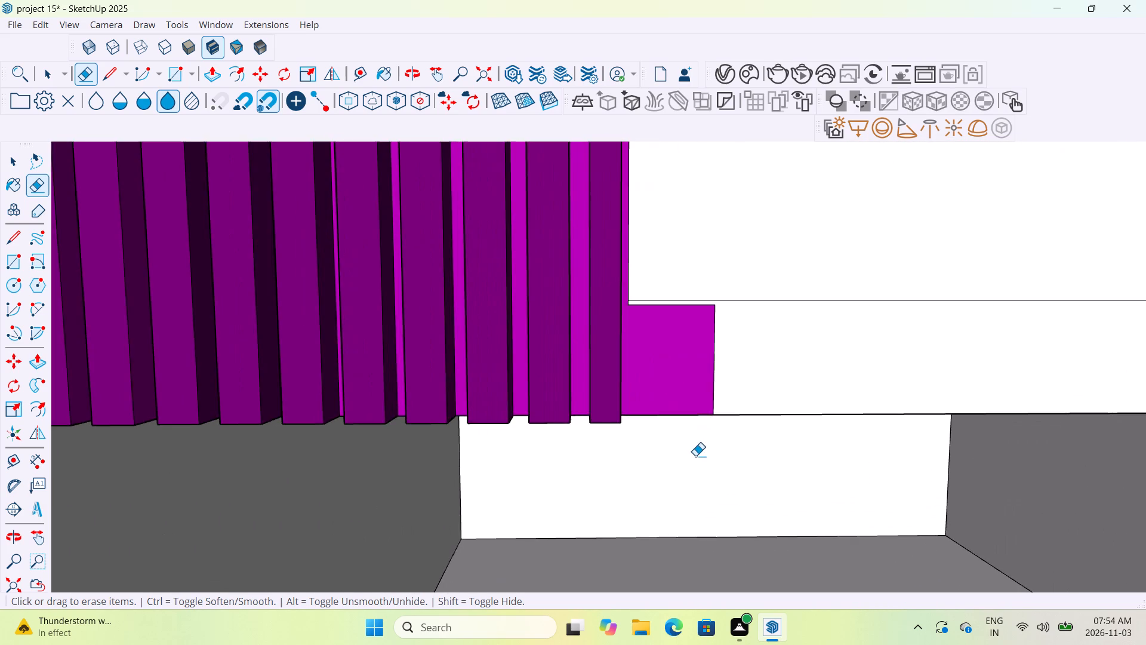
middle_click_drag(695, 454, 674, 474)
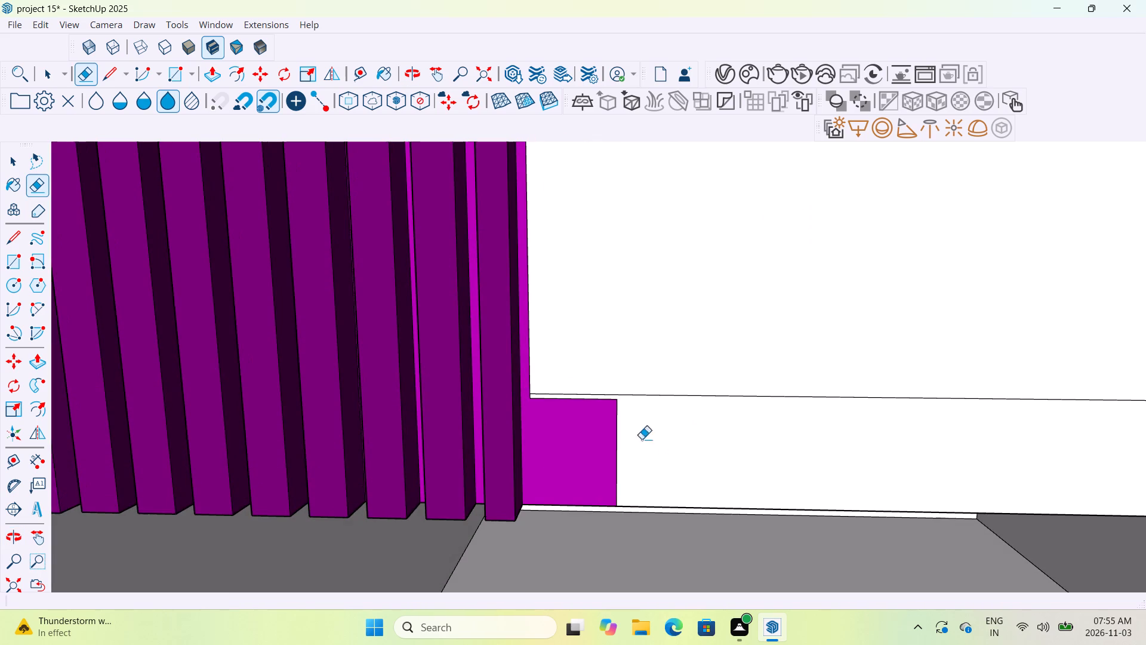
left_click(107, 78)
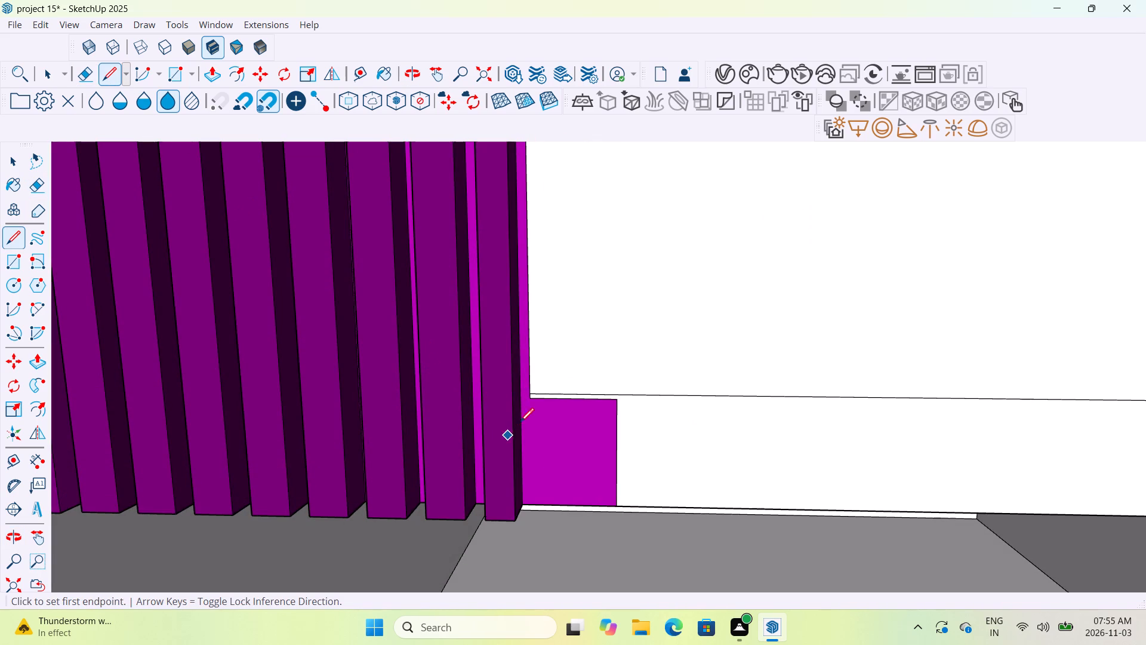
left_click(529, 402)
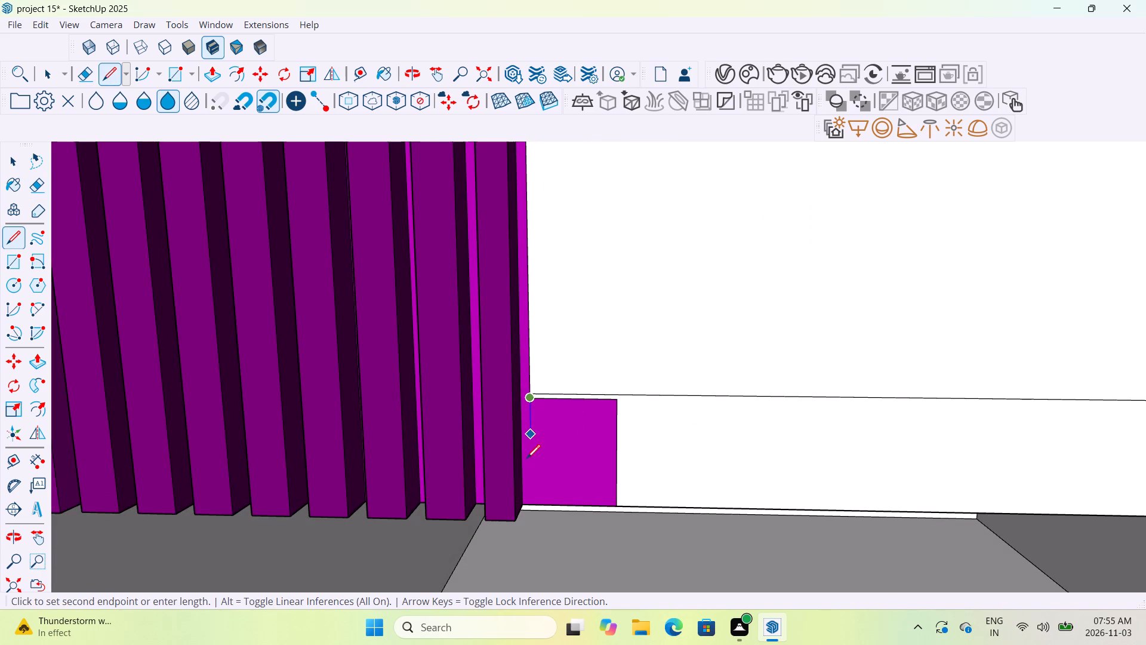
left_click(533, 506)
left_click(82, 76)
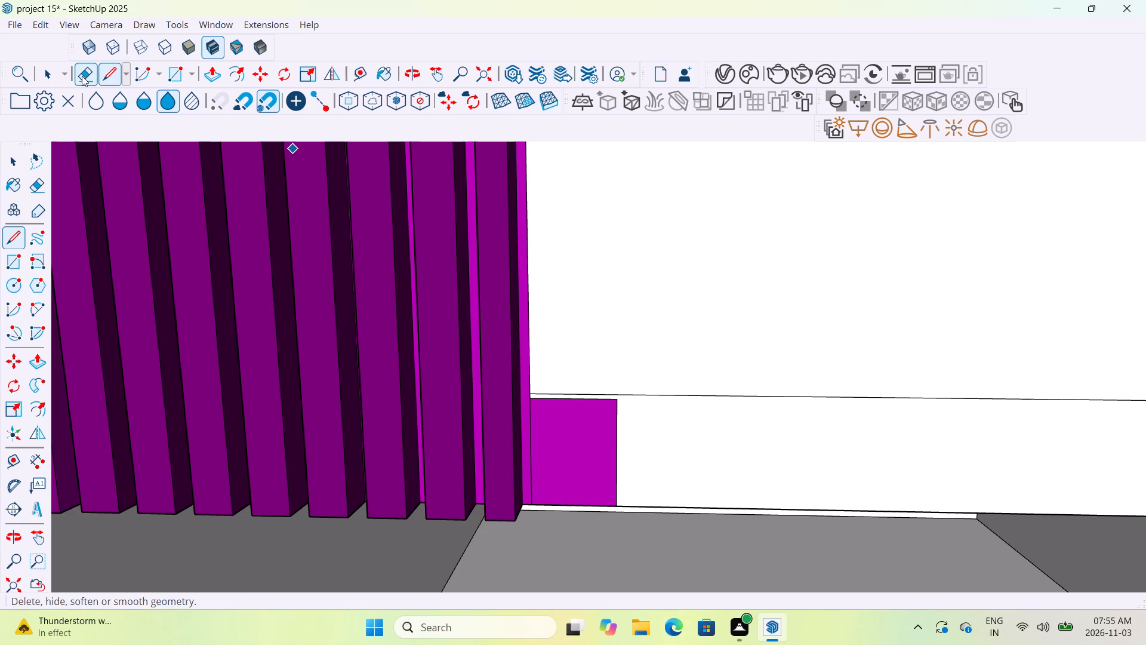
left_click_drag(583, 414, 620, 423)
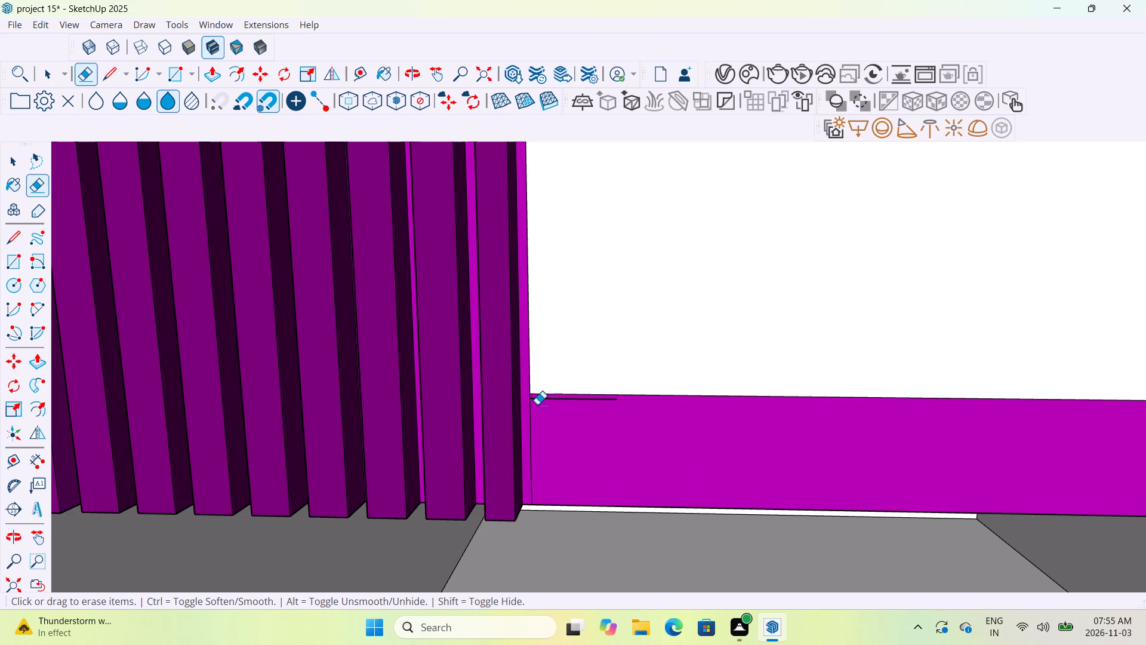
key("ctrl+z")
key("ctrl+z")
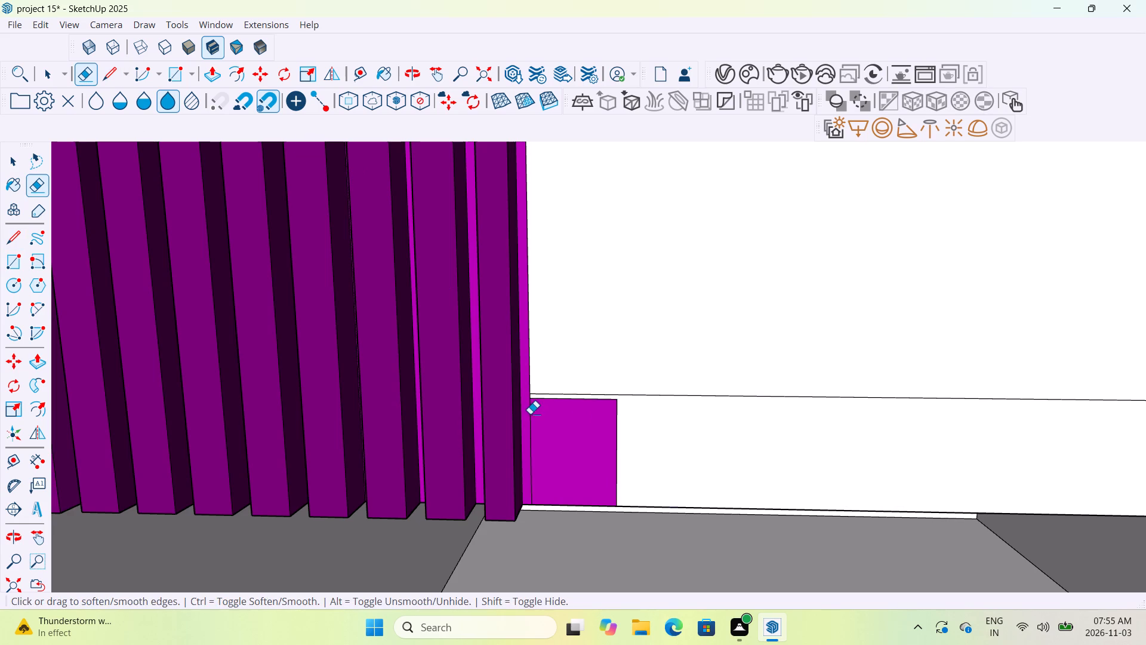
Draw a vertical line from the side block's lower band corner beside the last slat down to the block's bottom edge.
left_click(109, 73)
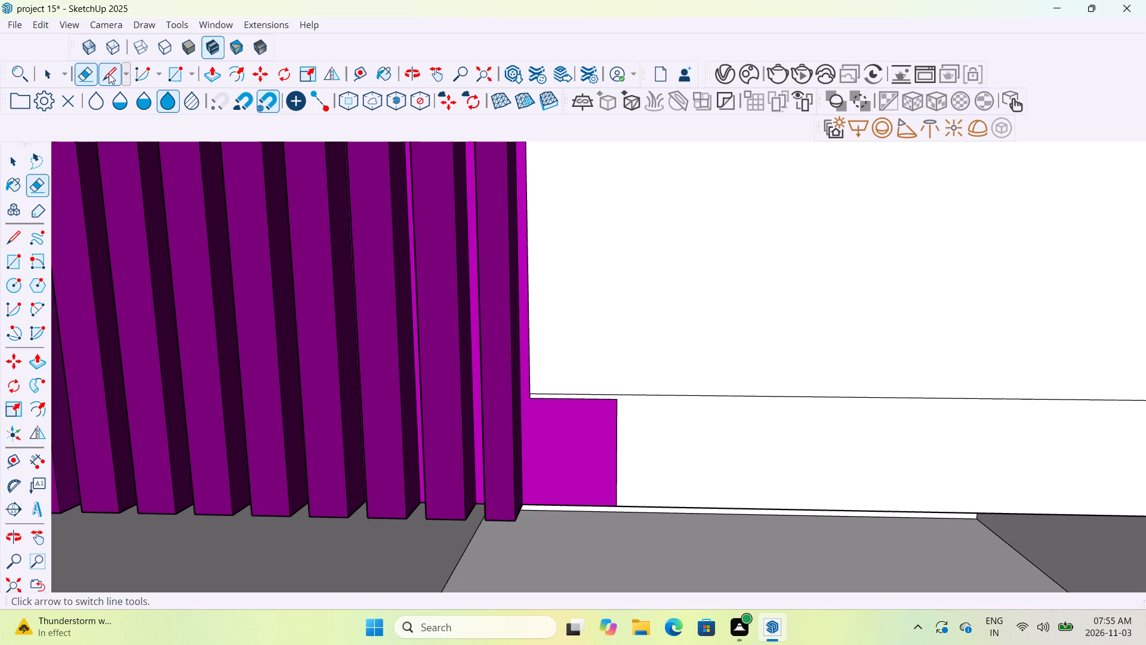
scroll(522, 371, "up", 5)
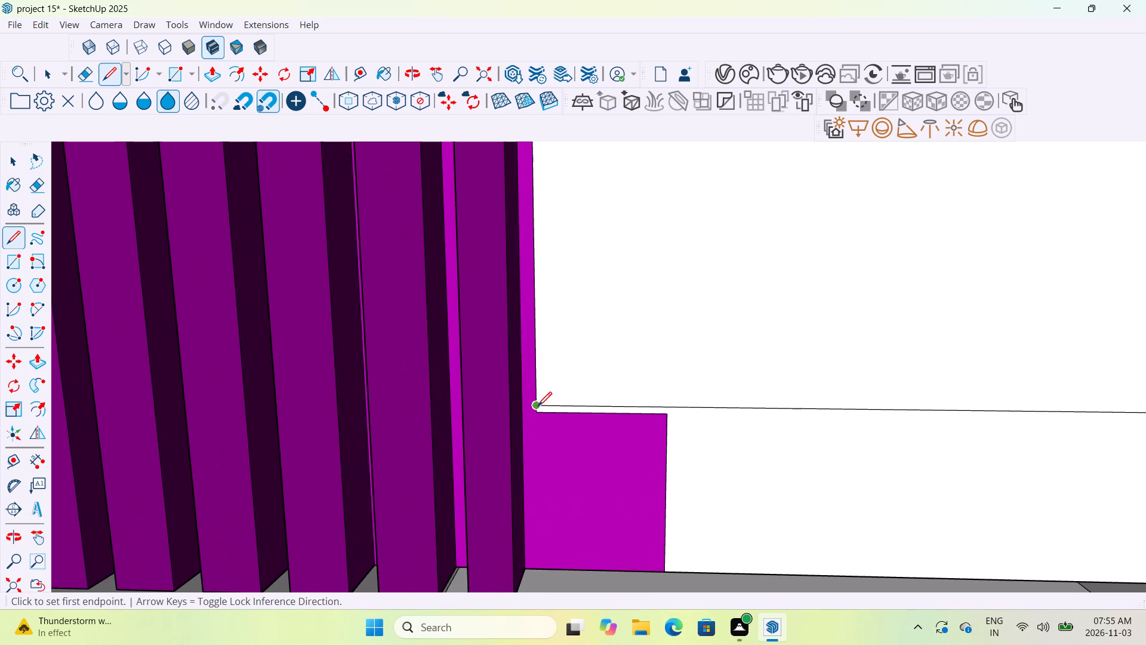
left_click(538, 407)
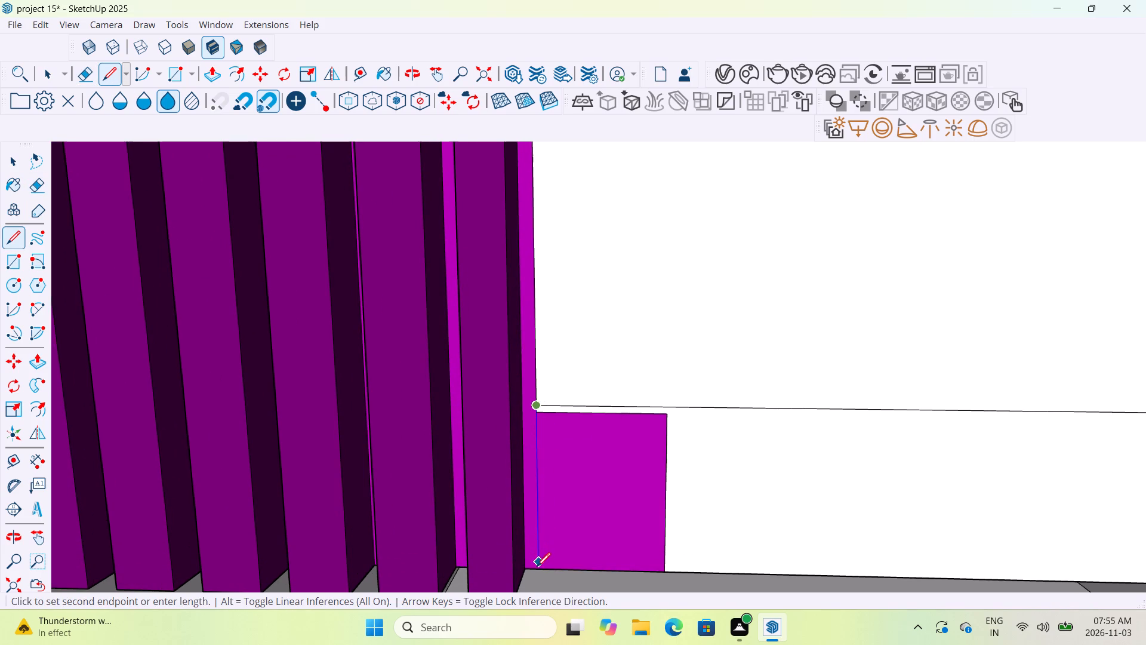
left_click(537, 572)
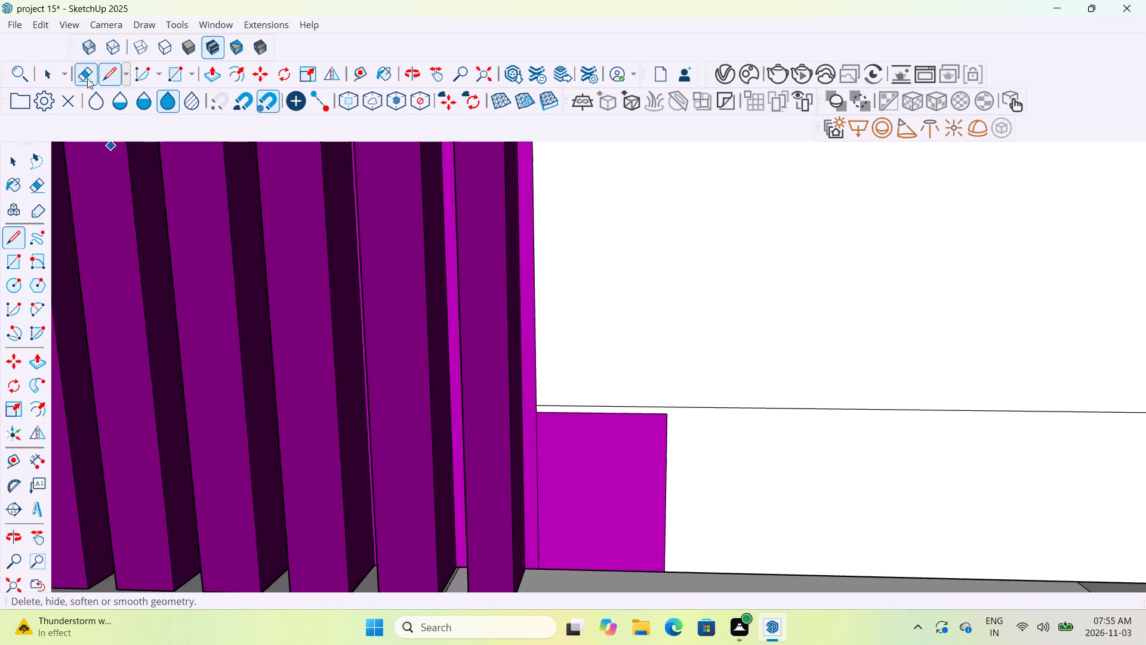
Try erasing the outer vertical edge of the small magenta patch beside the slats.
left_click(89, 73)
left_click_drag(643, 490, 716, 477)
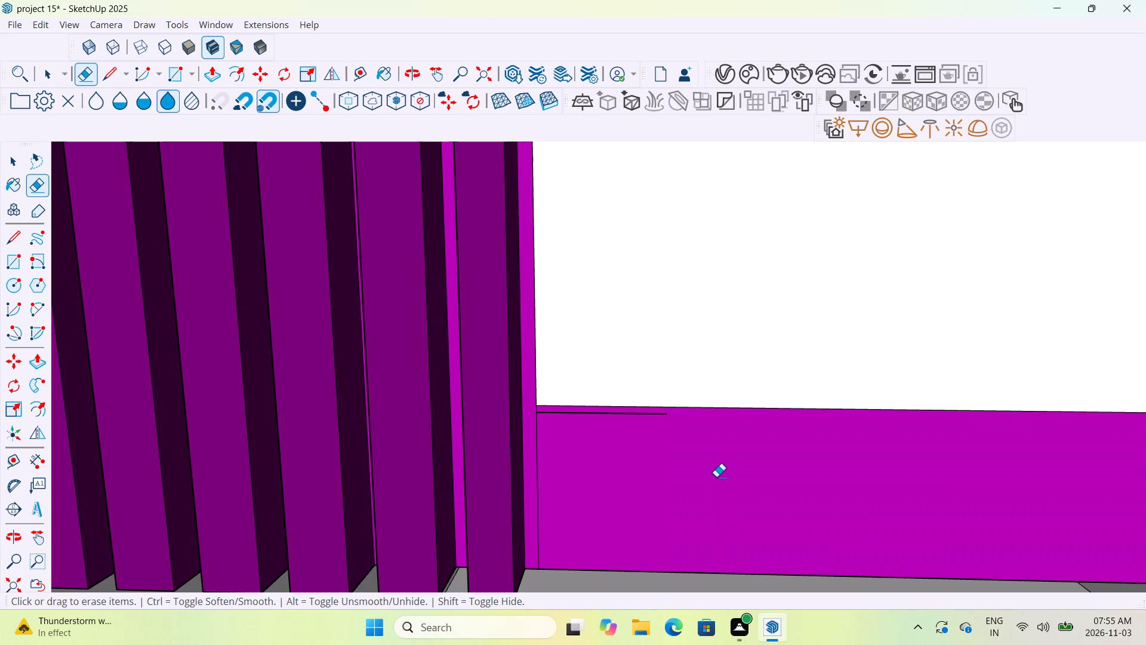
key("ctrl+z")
Erase the magenta patch's outer vertical edge to merge the patch with the side block's lower band.
scroll(716, 477, "down", 13)
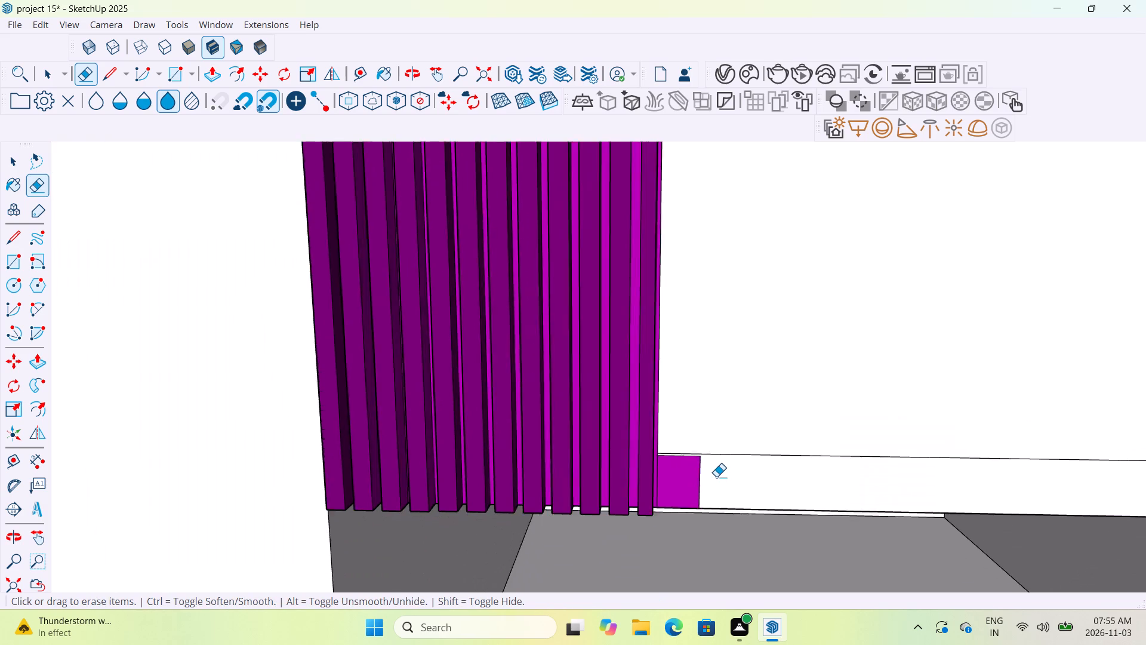
scroll(705, 486, "up", 11)
scroll(629, 406, "up", 5)
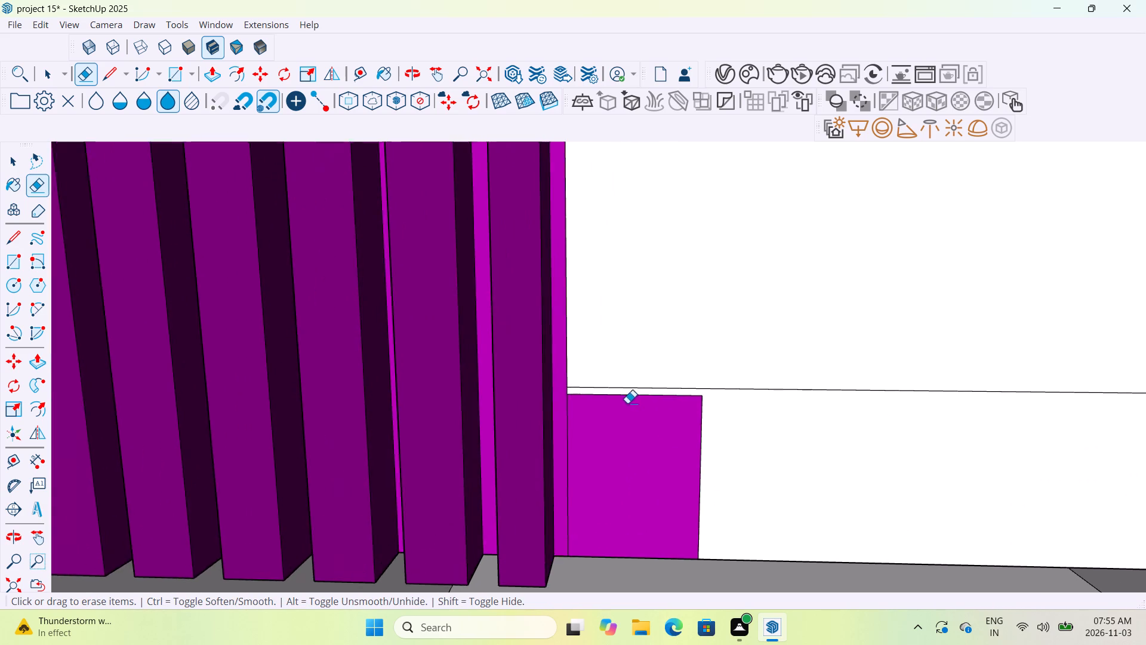
scroll(627, 403, "up", 1)
left_click_drag(663, 418, 769, 441)
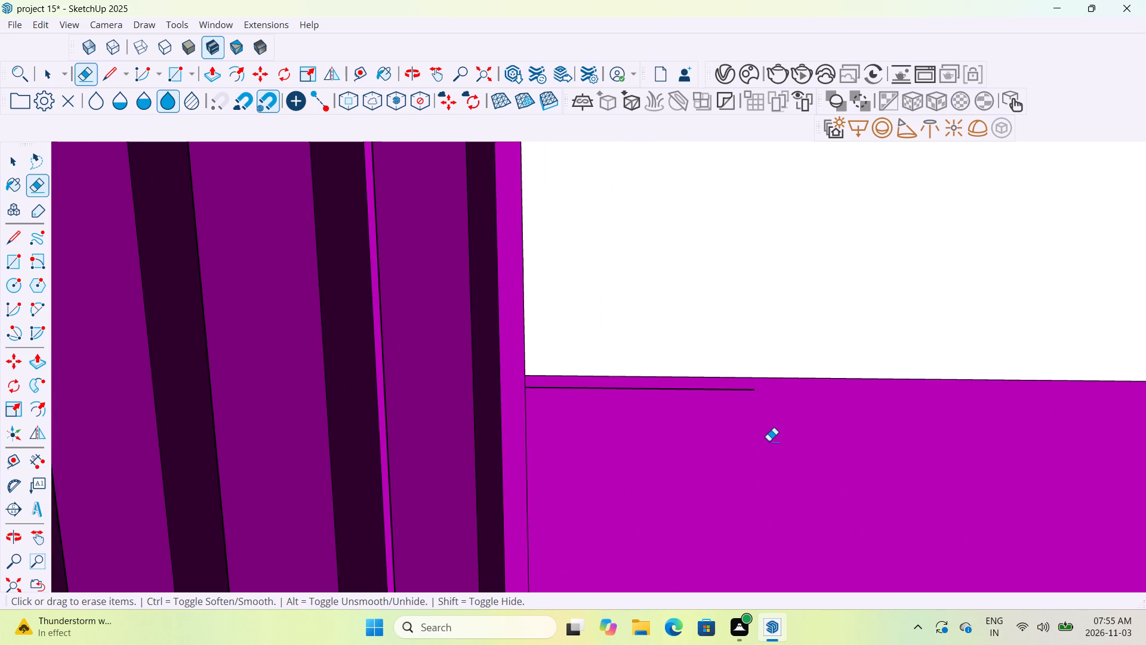
Erase the short leftover horizontal line just below the upper edge of the side block's magenta lower band.
left_click_drag(696, 384, 694, 403)
scroll(691, 423, "down", 6)
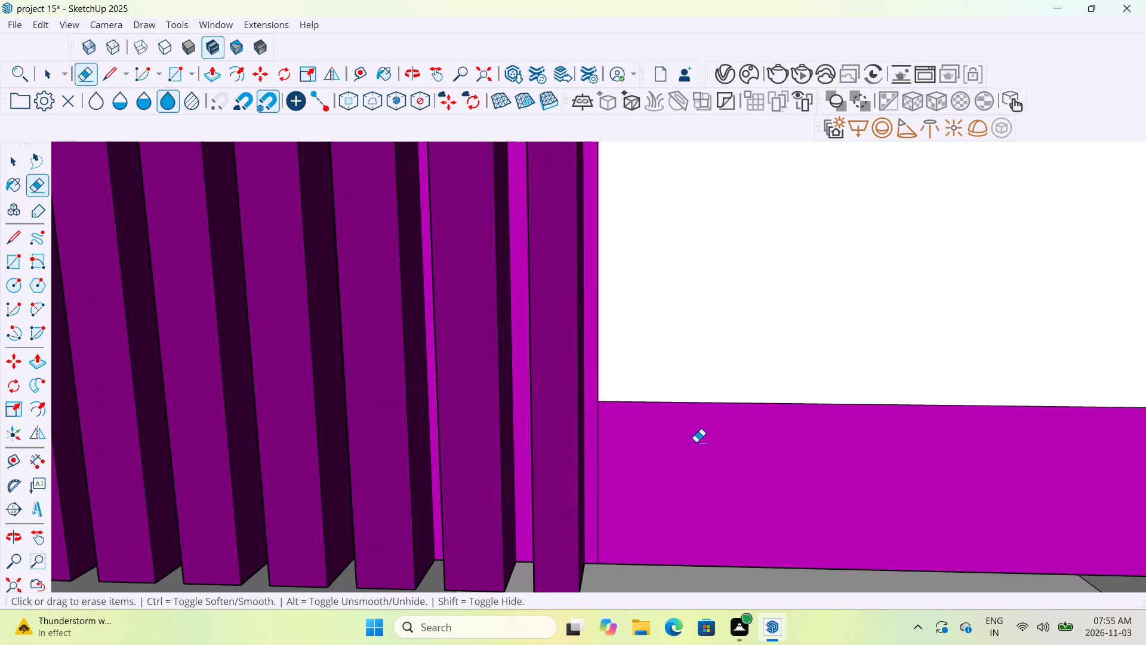
Examine the junction between the last slat and the side block's lower band, then the whole building front.
scroll(587, 405, "up", 11)
scroll(644, 395, "up", 5)
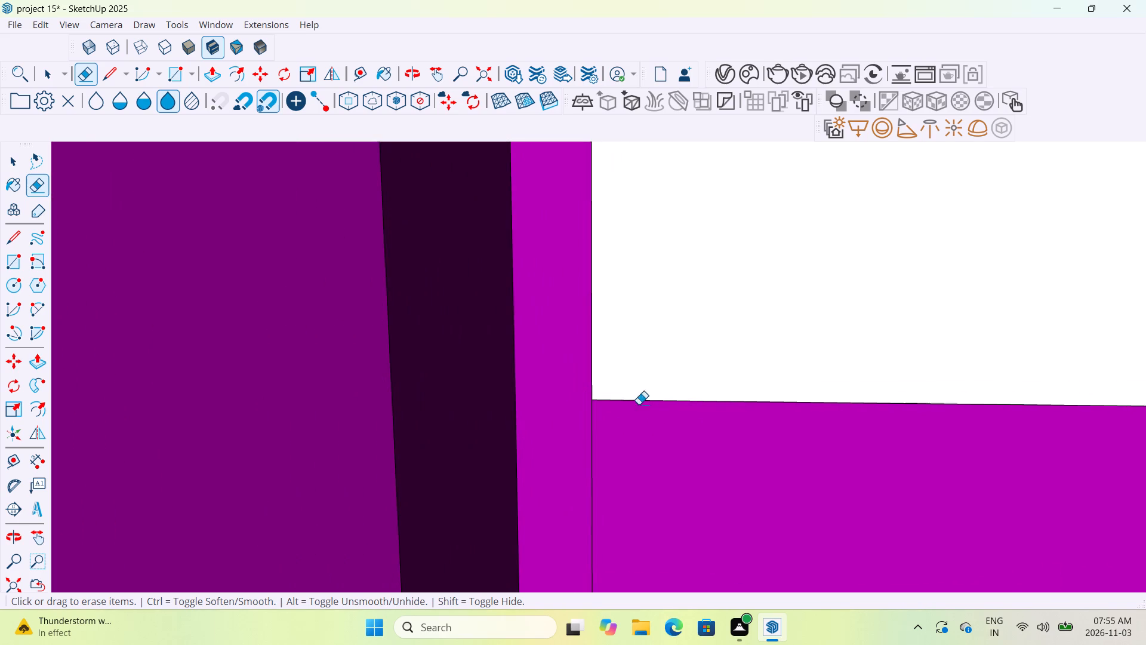
scroll(602, 389, "up", 5)
middle_click_drag(602, 434, 473, 456)
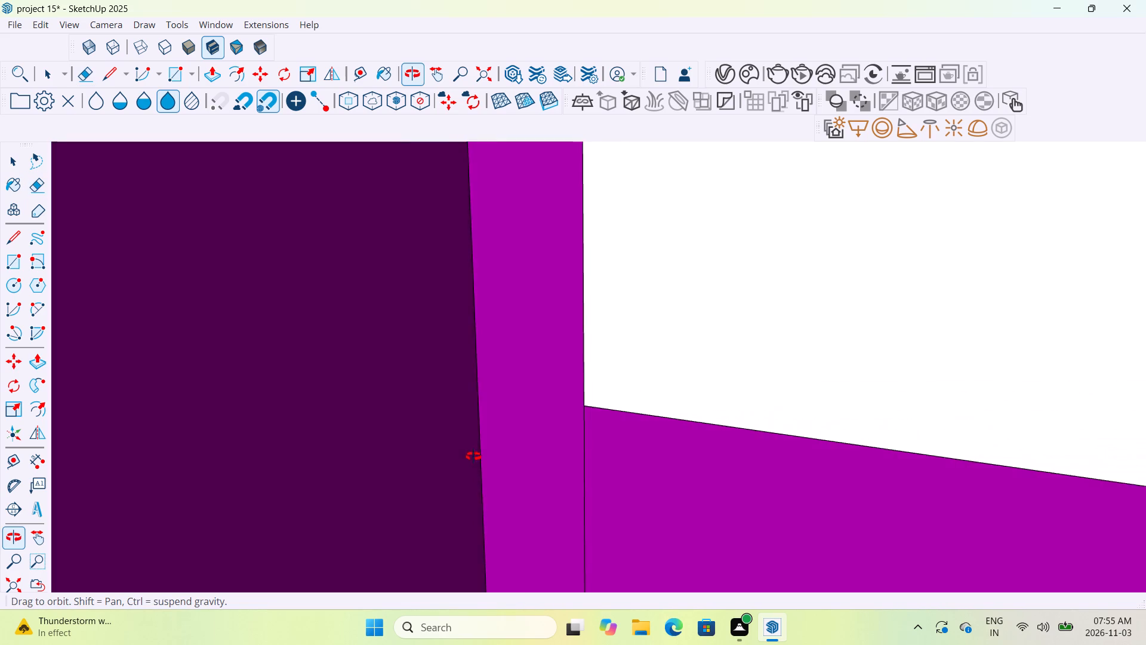
middle_click_drag(473, 456, 697, 336)
scroll(697, 336, "down", 10)
scroll(953, 451, "down", 3)
scroll(968, 457, "up", 1)
scroll(971, 457, "down", 3)
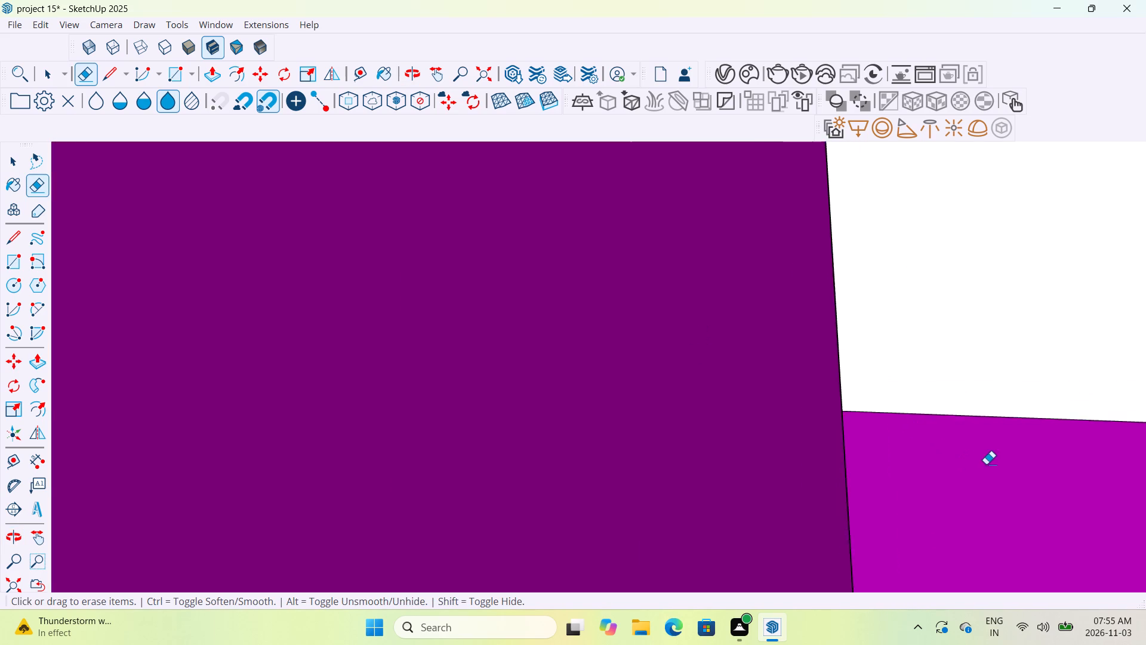
scroll(986, 464, "down", 18)
scroll(1021, 499, "up", 1)
scroll(1021, 499, "down", 20)
scroll(1060, 486, "up", 1)
scroll(1060, 486, "down", 9)
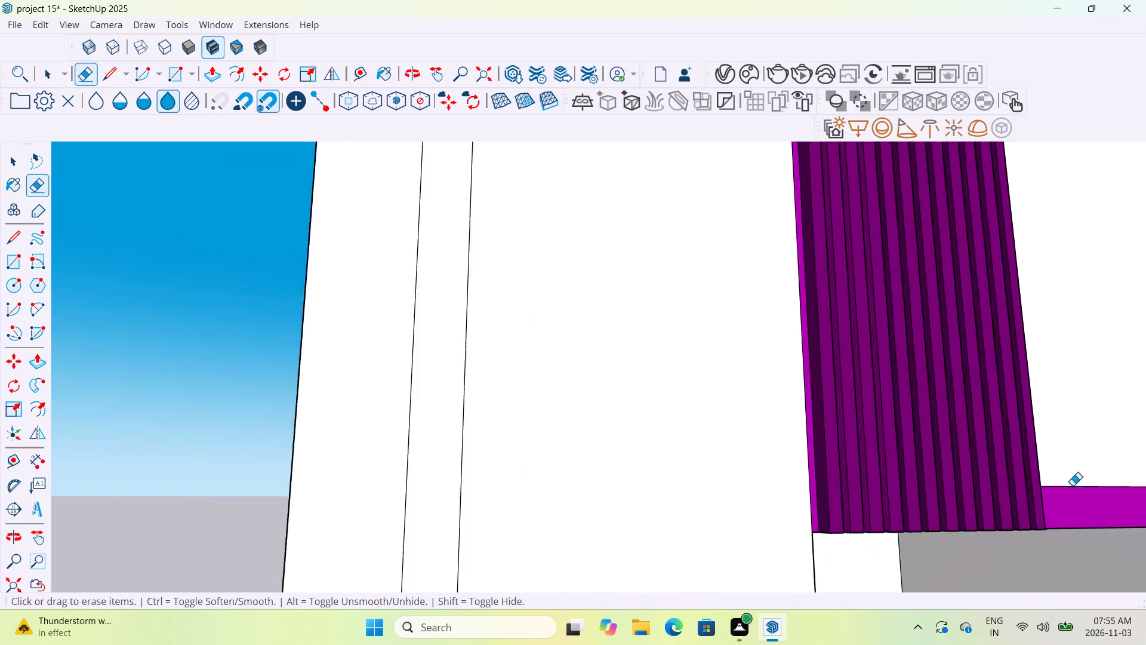
scroll(1073, 486, "down", 13)
scroll(1085, 486, "up", 1)
scroll(1085, 486, "down", 20)
scroll(1085, 486, "down", 5)
scroll(970, 486, "up", 6)
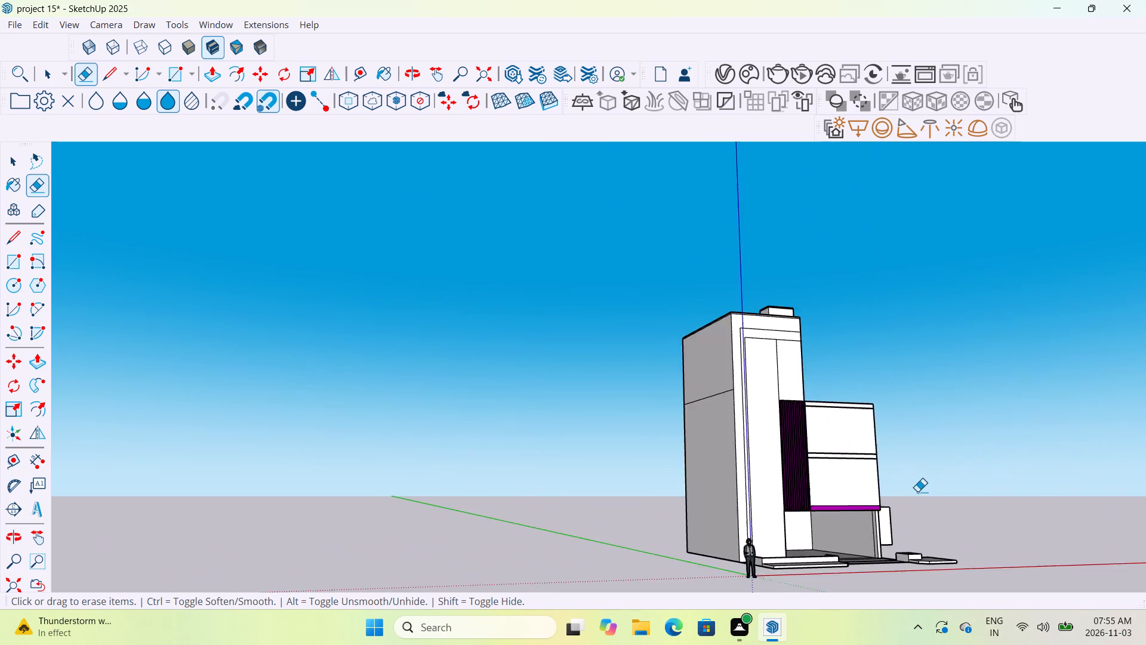
Paint the side block's magenta lower band with M00_Soft_Cloud from the Solid Colors materials.
scroll(917, 492, "up", 17)
scroll(855, 514, "up", 5)
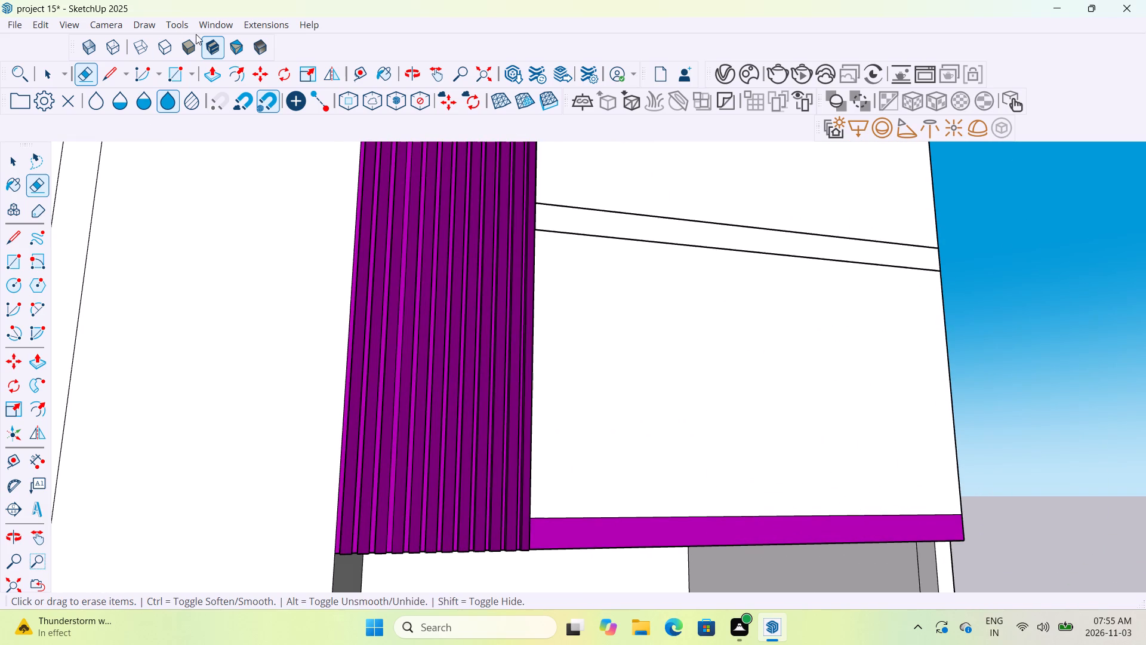
left_click(205, 23)
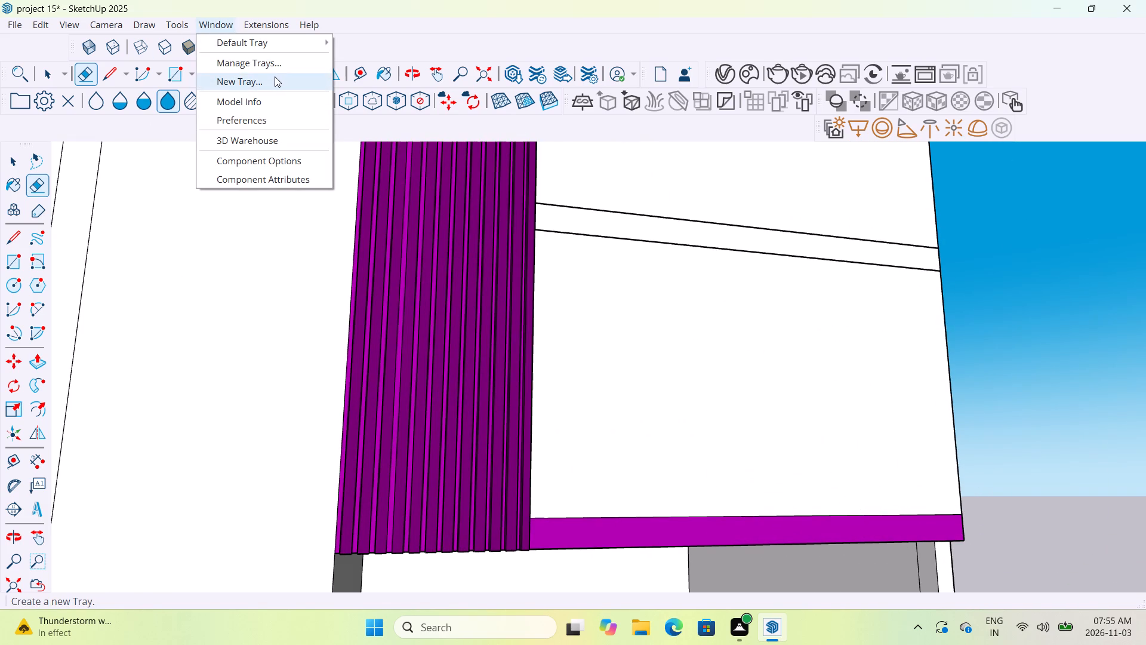
left_click(292, 45)
left_click(342, 36)
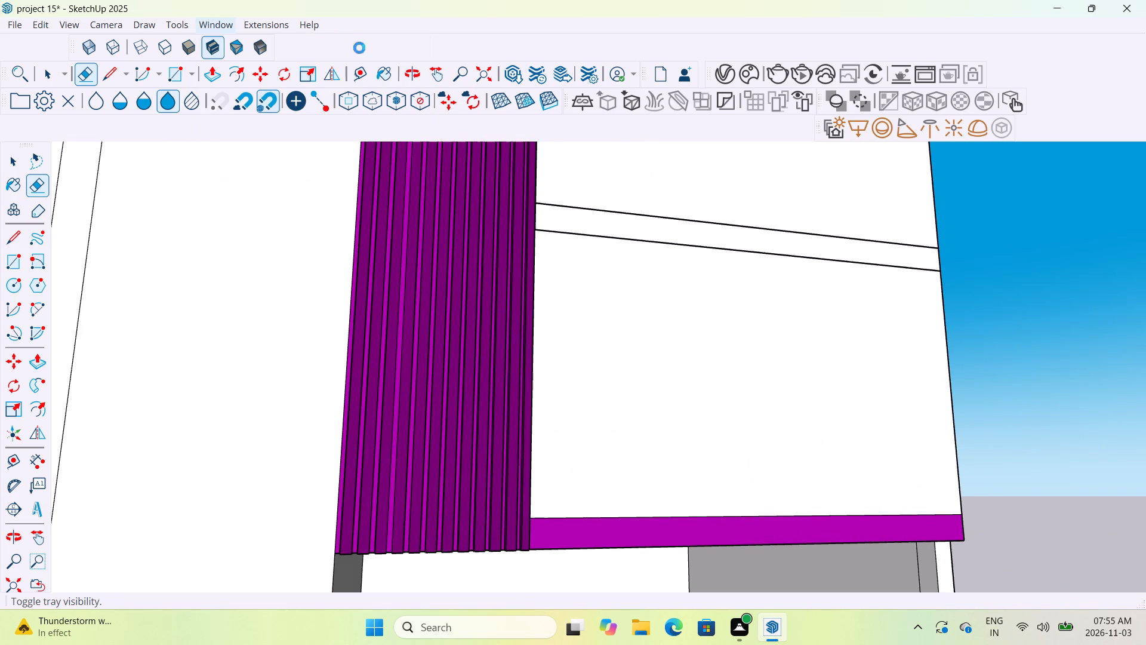
scroll(813, 399, "down", 5)
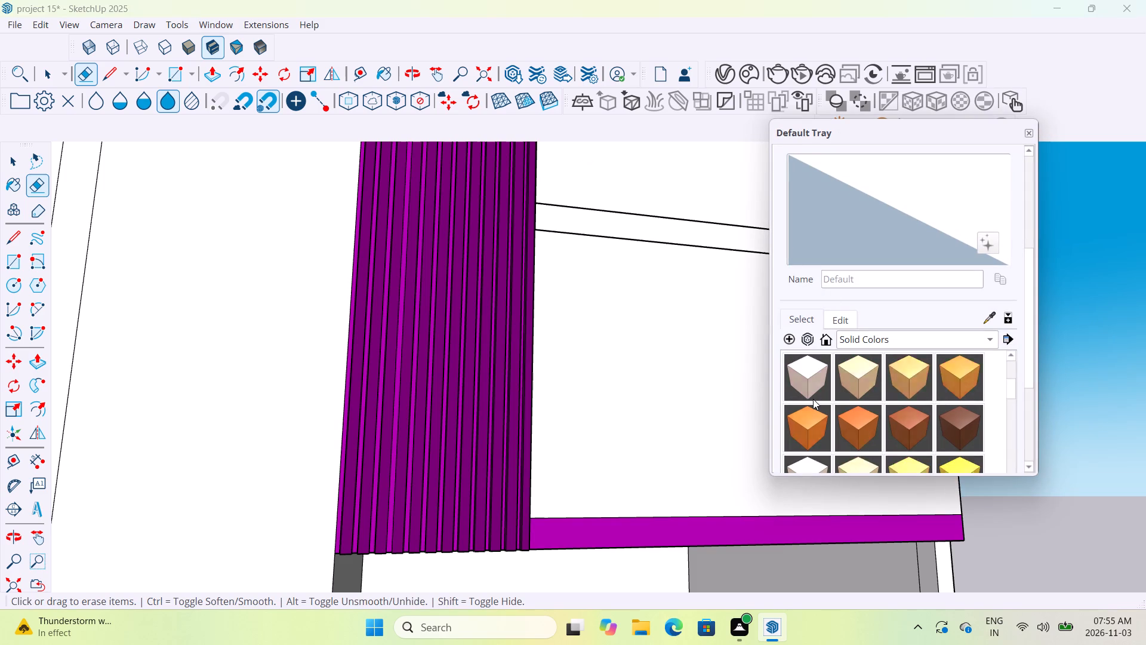
scroll(813, 399, "down", 2)
scroll(813, 403, "down", 20)
scroll(813, 403, "down", 4)
scroll(819, 411, "up", 5)
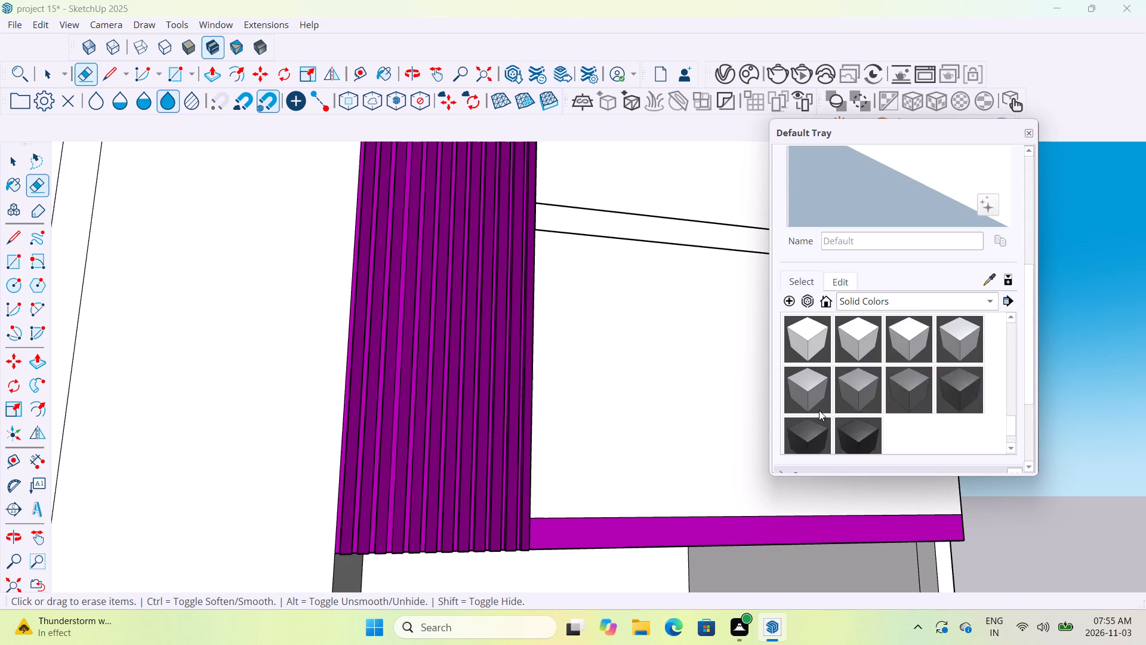
scroll(819, 410, "down", 1)
scroll(819, 410, "up", 3)
left_click(851, 429)
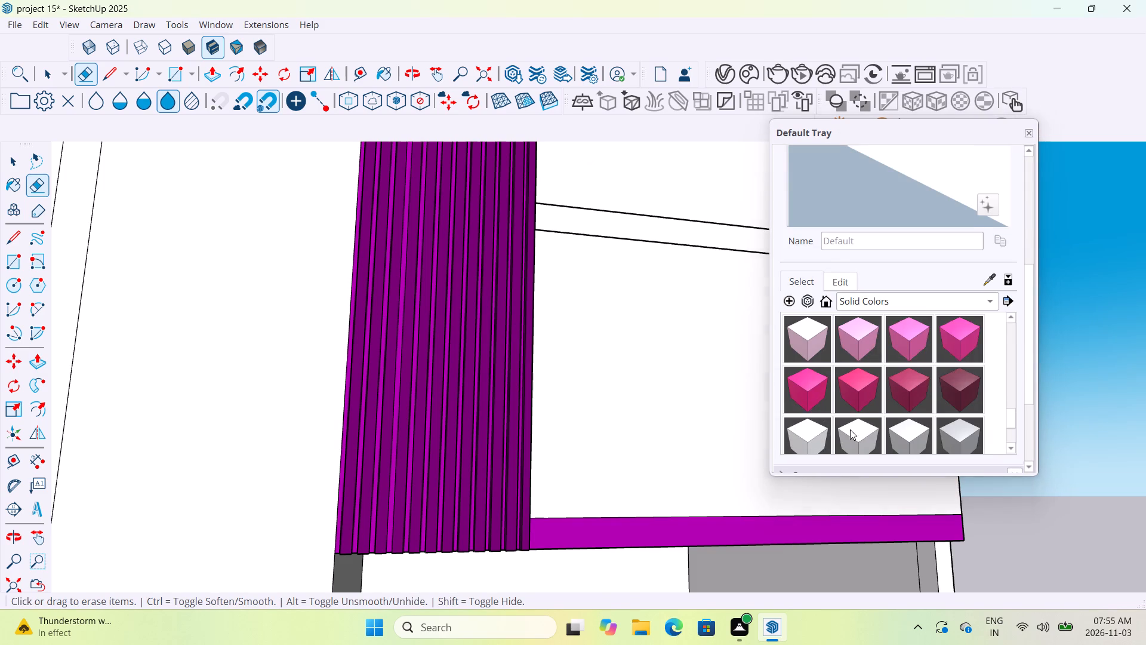
scroll(817, 417, "down", 1)
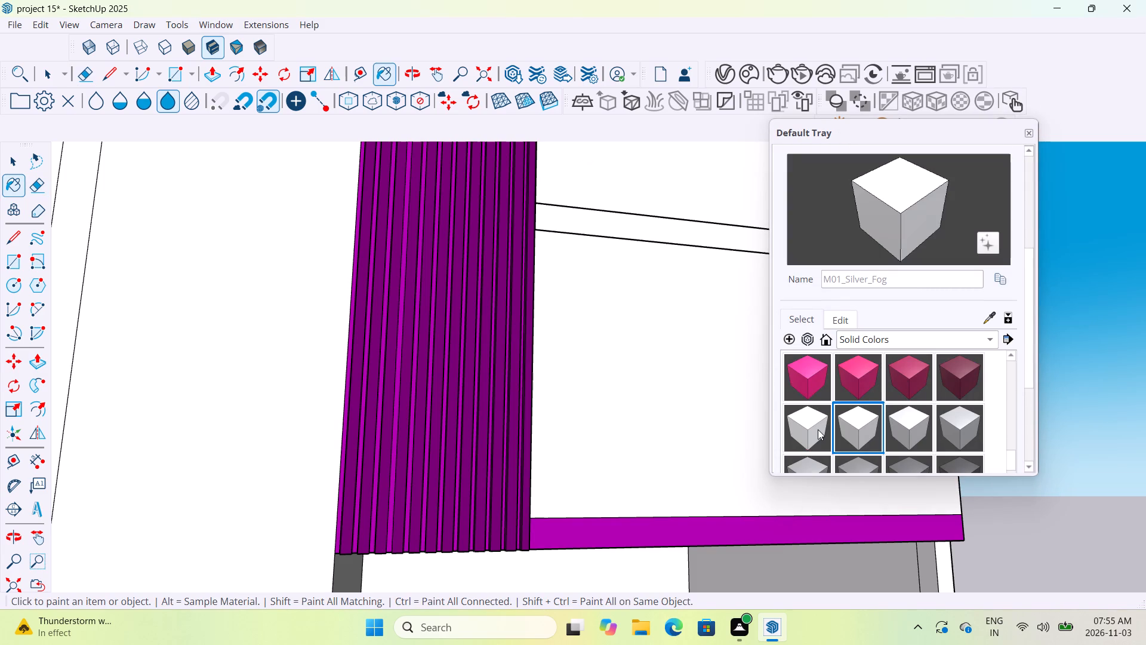
left_click(818, 429)
left_click(565, 533)
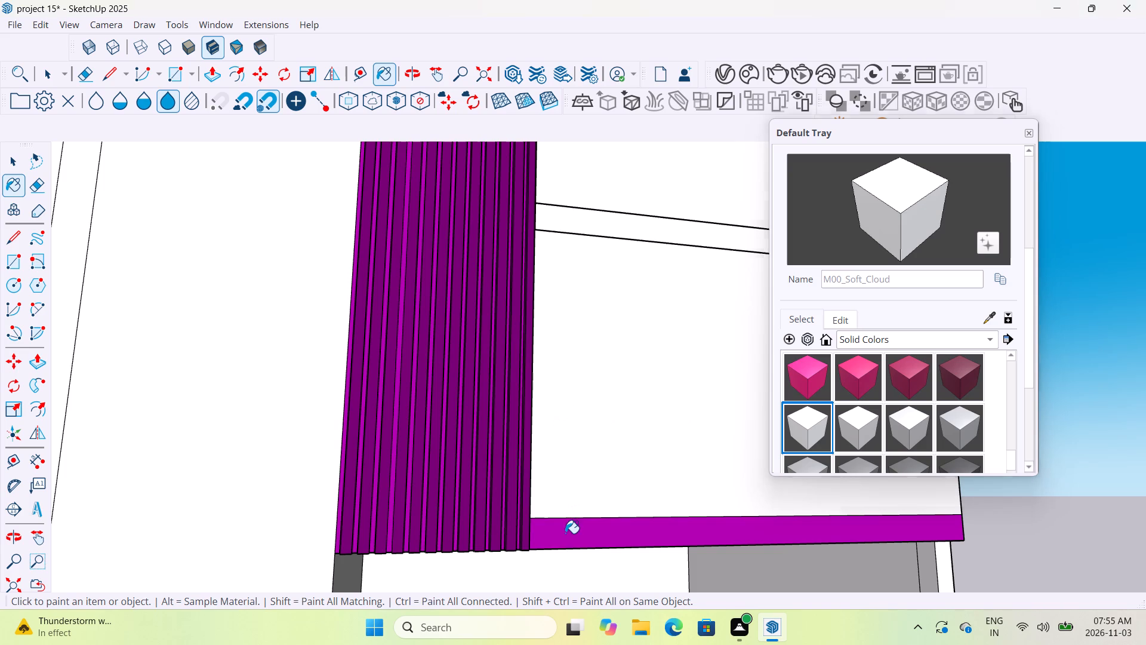
scroll(636, 428, "down", 2)
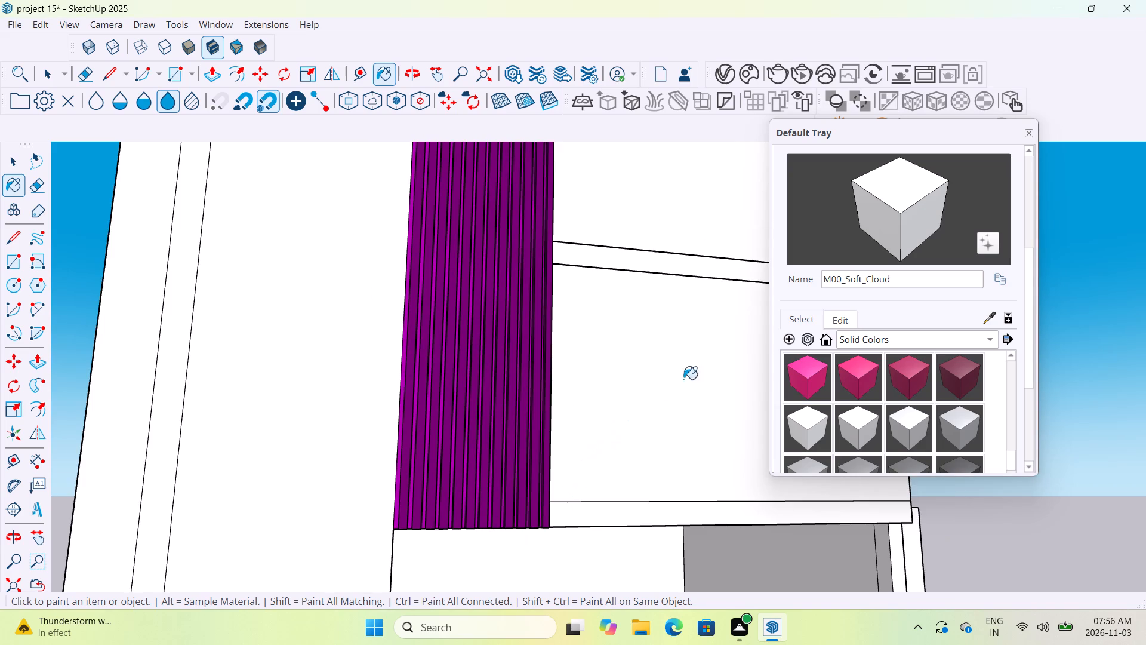
left_click(1031, 133)
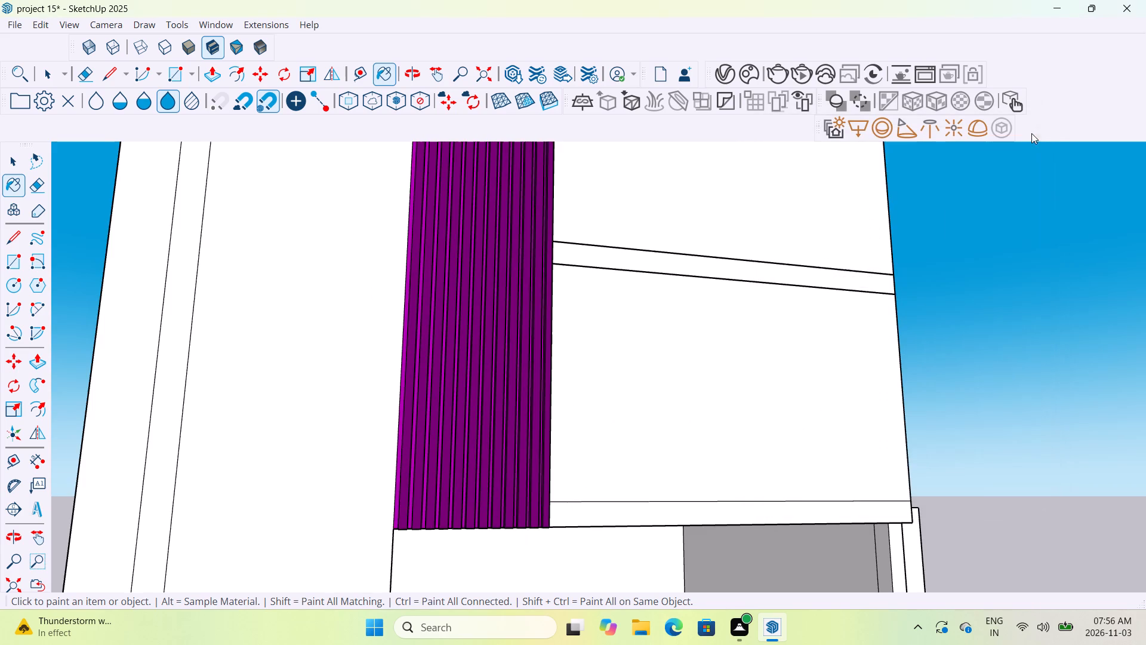
Examine the side block's facade and the upper ends of the slats where they meet the white panel.
middle_click_drag(763, 430, 522, 451)
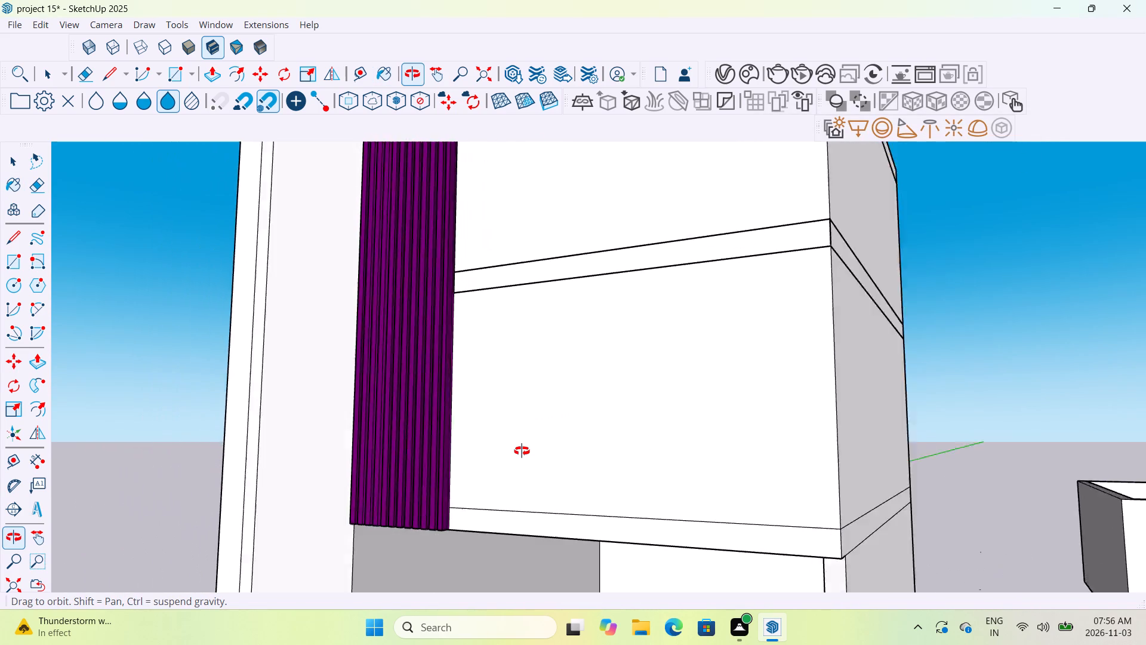
middle_click_drag(522, 451, 523, 451)
scroll(522, 451, "down", 13)
middle_click_drag(421, 486, 549, 481)
middle_click_drag(489, 324, 479, 465)
scroll(480, 324, "up", 12)
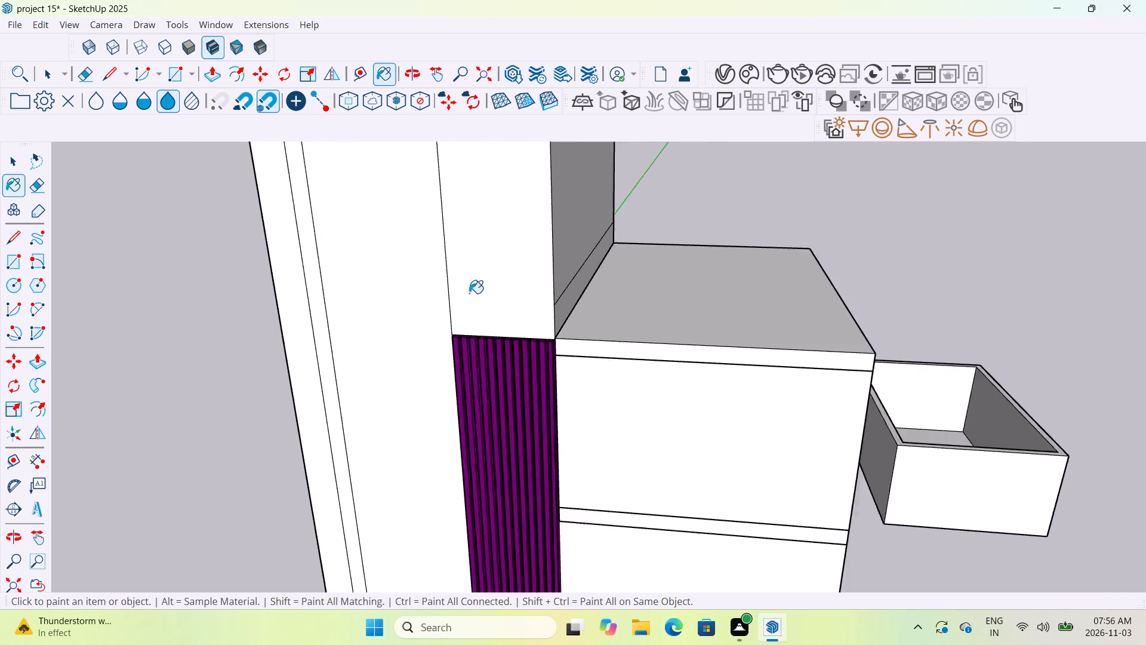
scroll(467, 364, "up", 12)
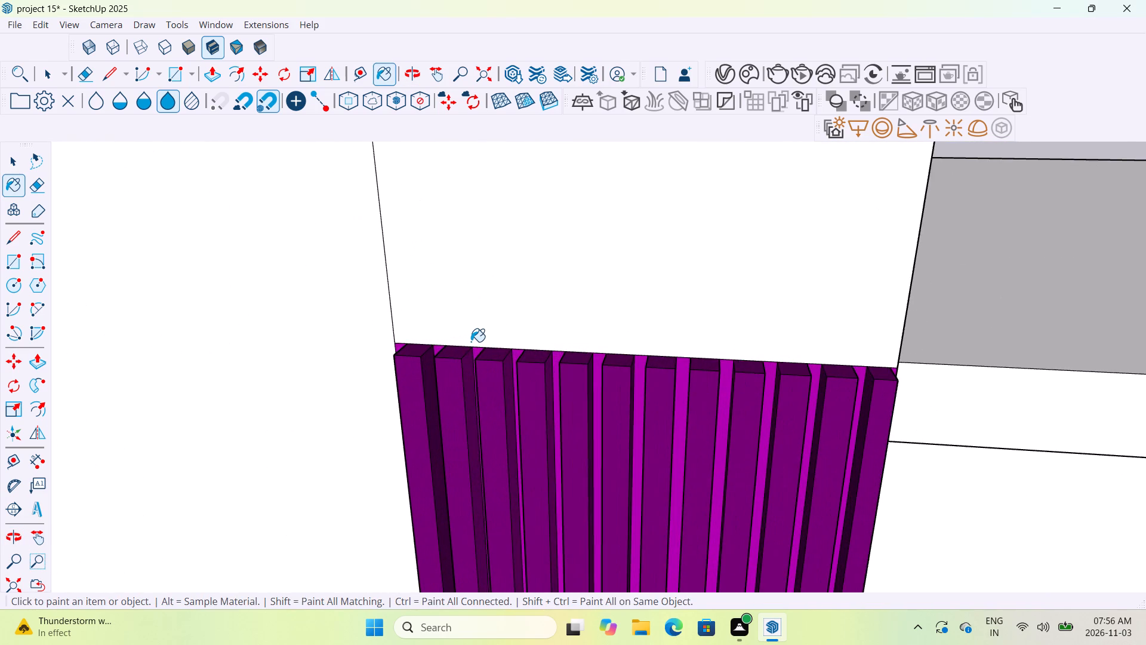
scroll(471, 342, "up", 17)
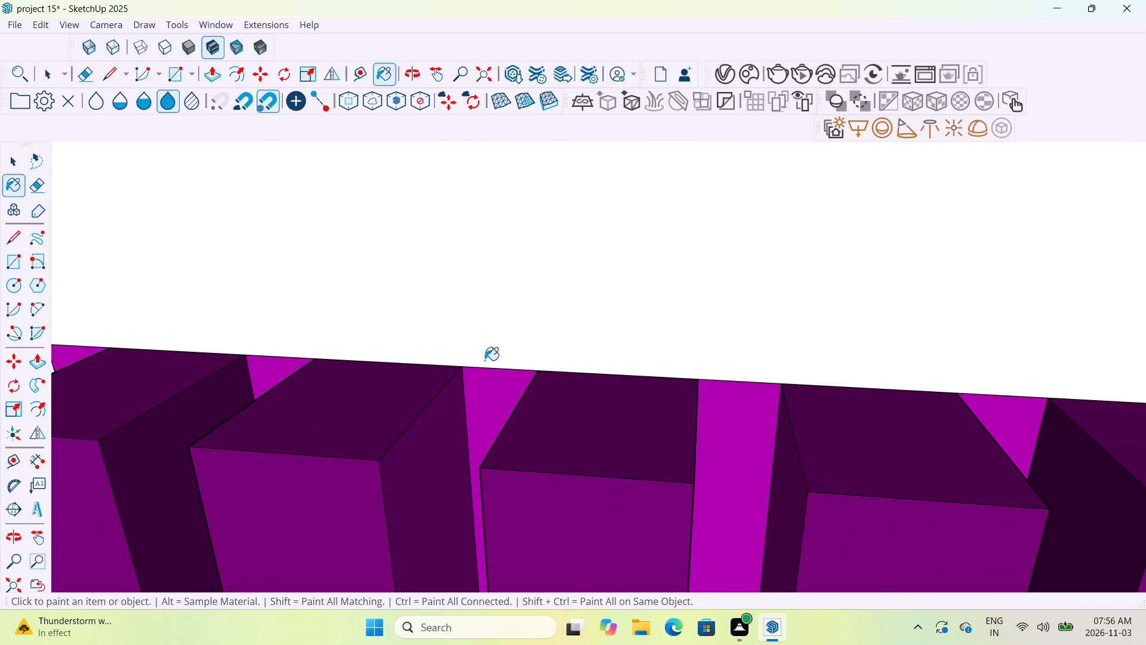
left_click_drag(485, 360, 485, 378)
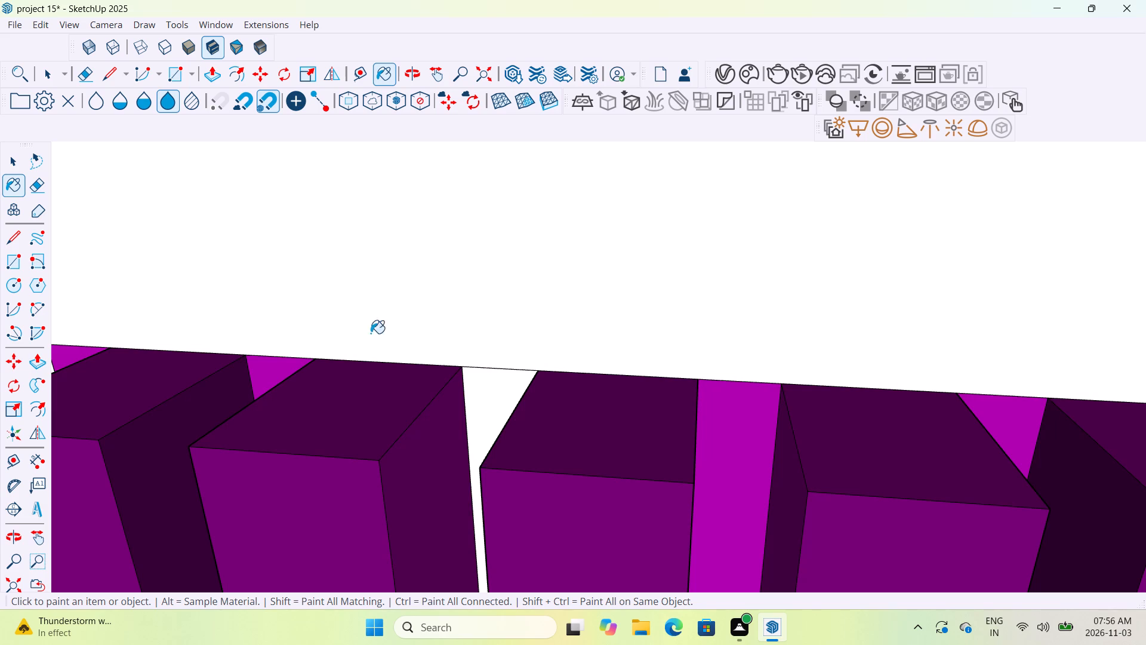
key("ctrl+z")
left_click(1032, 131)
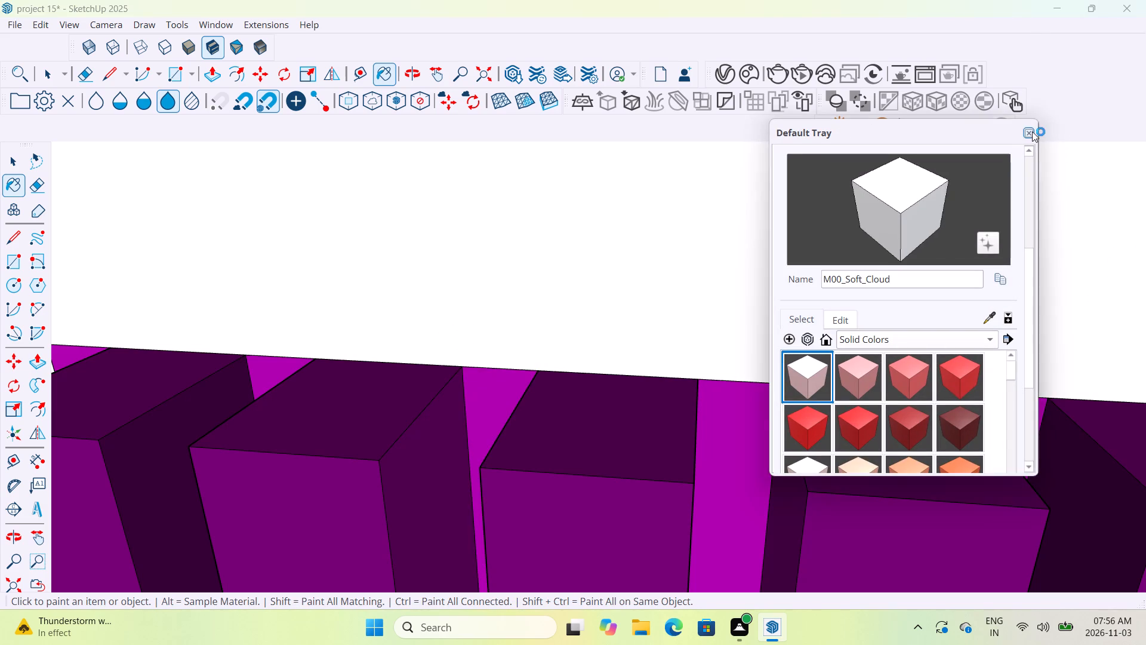
Erase the edge segment in a gap between two slats' upper ends to merge the slat backing with the panel above.
left_click(85, 75)
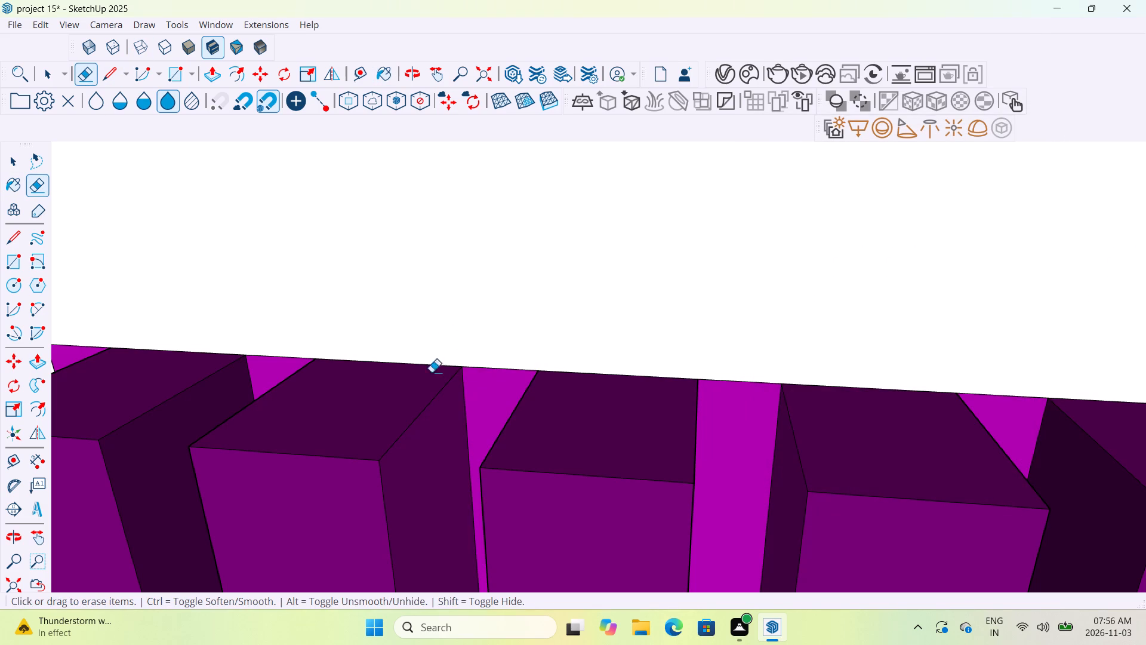
left_click_drag(729, 369, 728, 394)
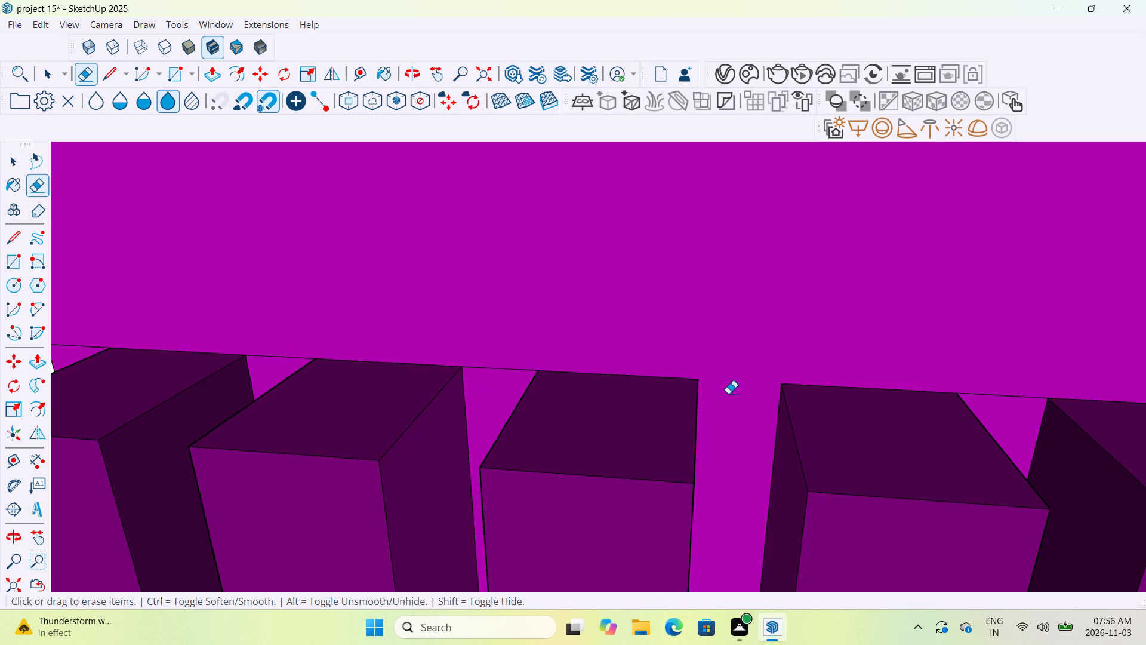
scroll(728, 392, "down", 20)
scroll(728, 392, "down", 2)
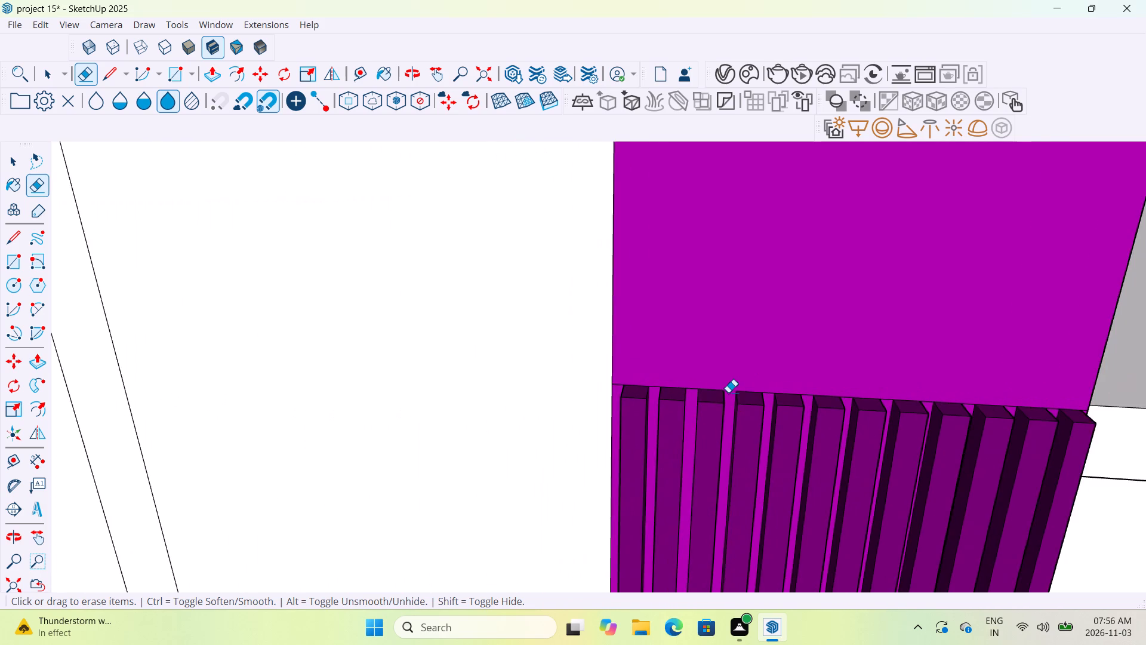
scroll(728, 392, "down", 4)
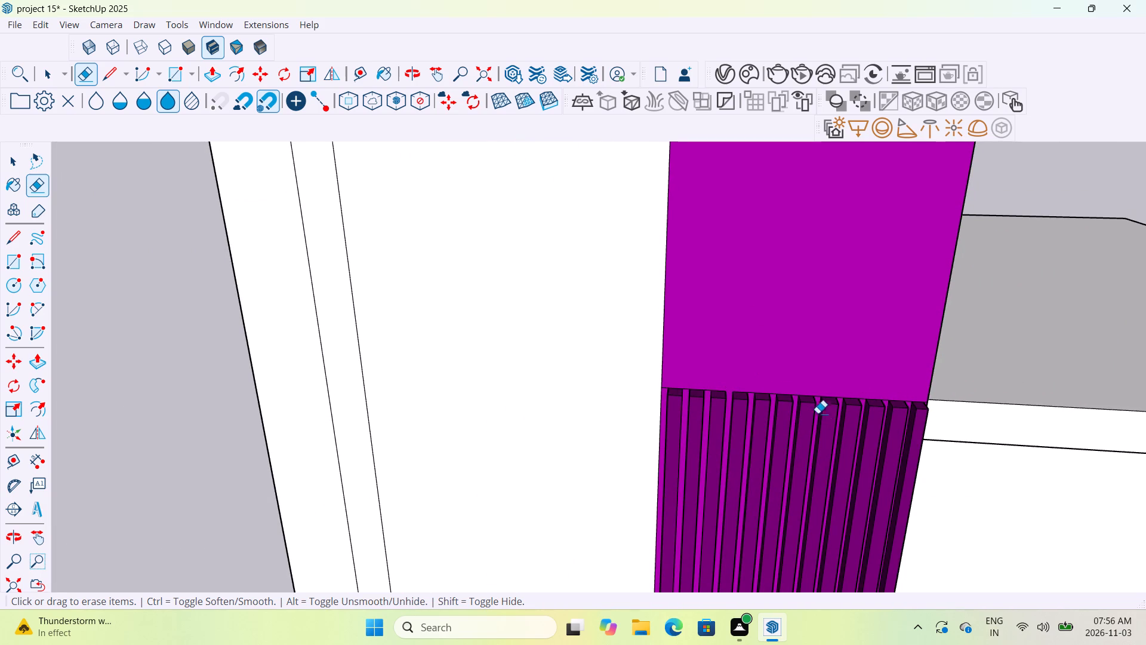
Erase the leftover edge segments in three more gaps between the upper ends of the middle slats.
scroll(782, 396, "up", 18)
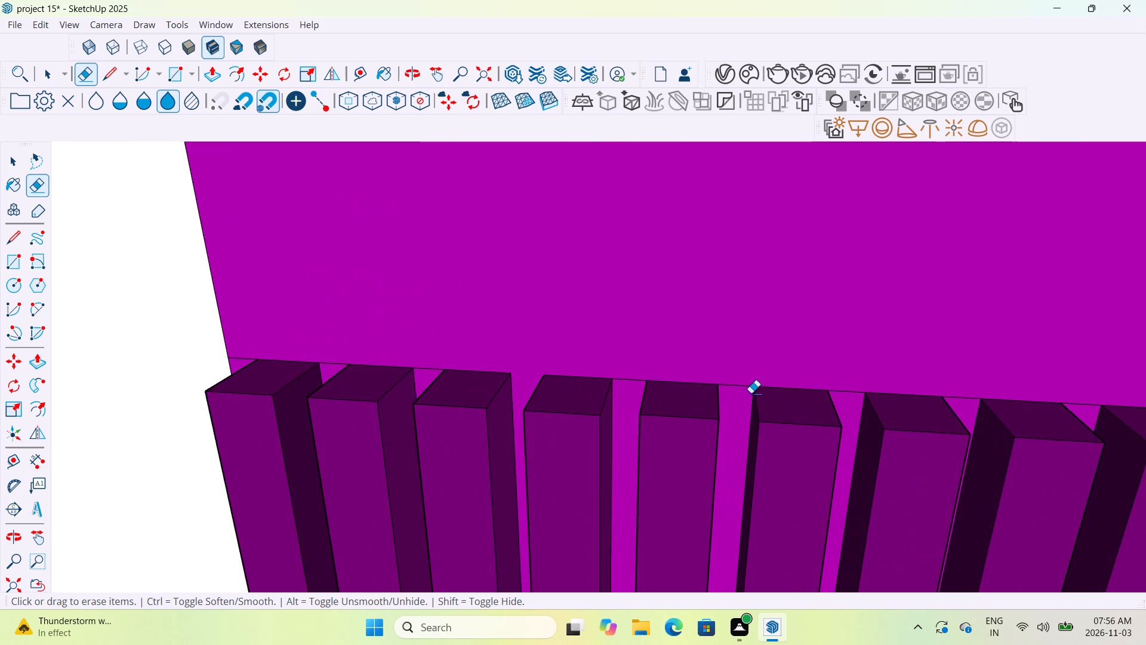
scroll(745, 395, "up", 5)
left_click_drag(727, 367, 719, 388)
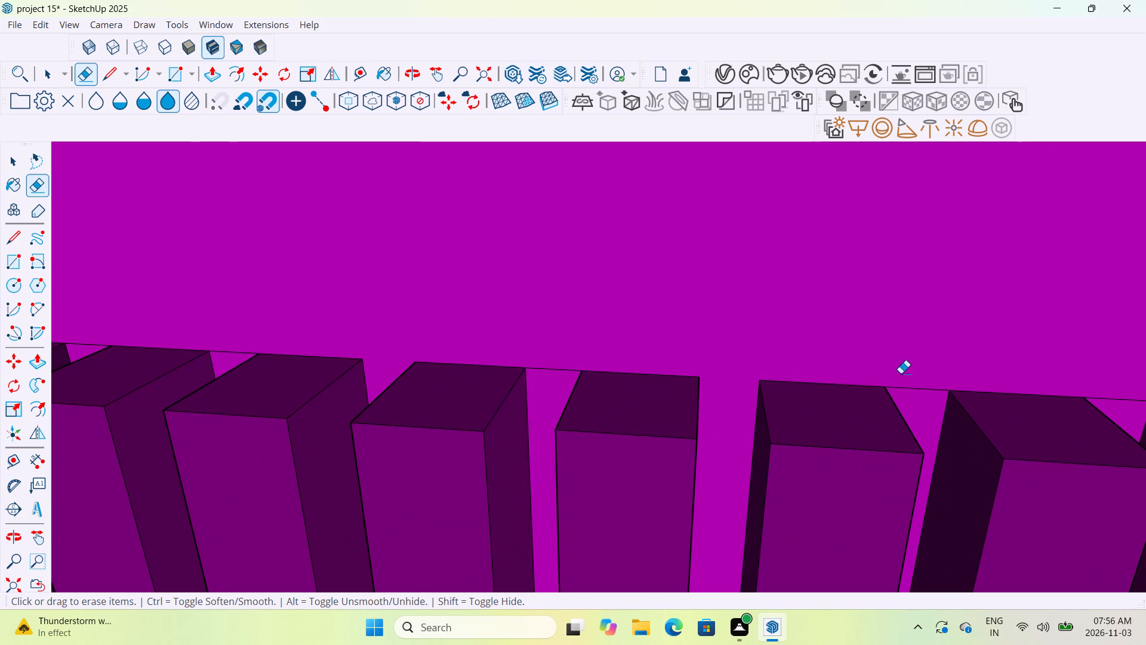
left_click_drag(902, 373, 910, 395)
scroll(913, 398, "down", 6)
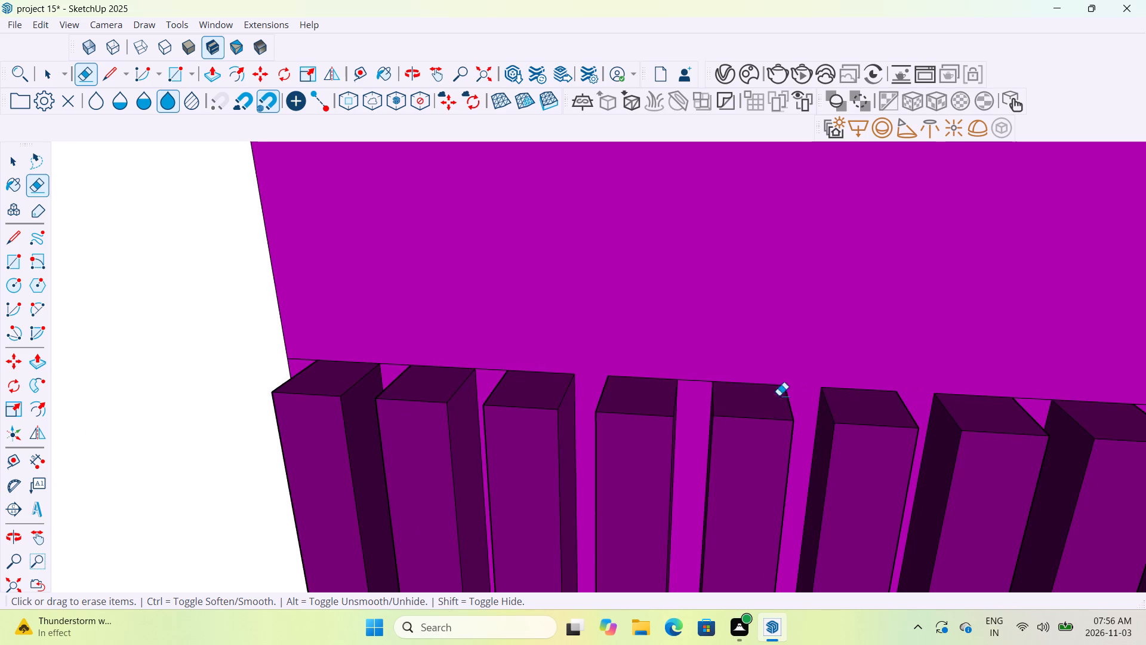
scroll(697, 377, "up", 6)
left_click_drag(696, 373, 691, 404)
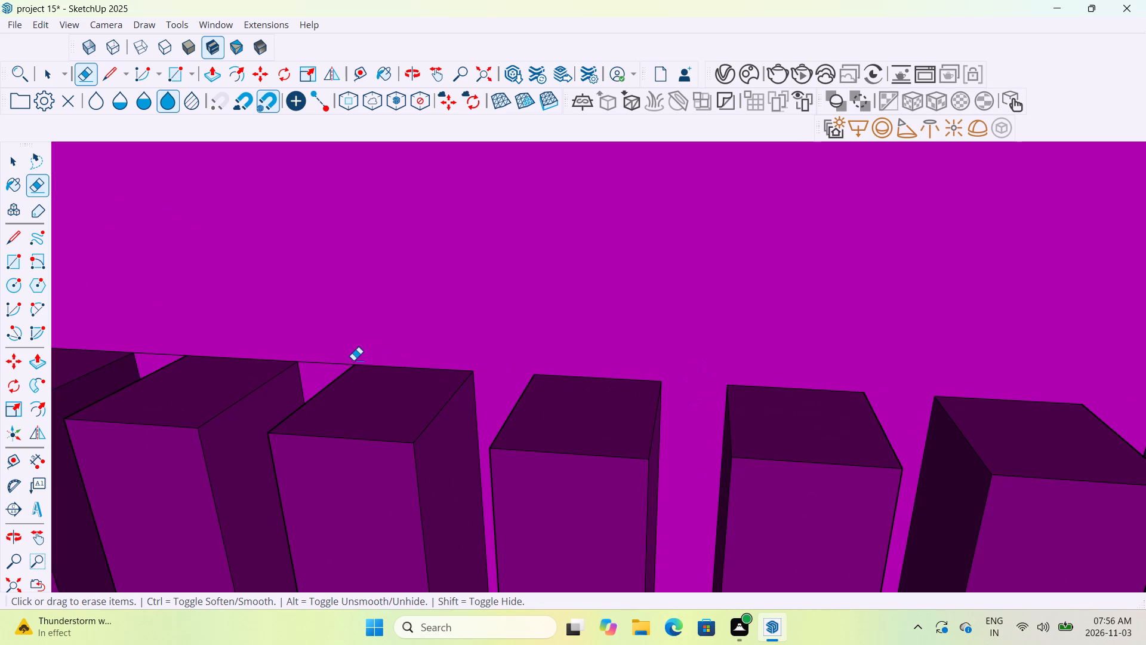
Erase the leftover edge segments between the slats' upper ends out to the corner farthest from the side block.
middle_click_drag(303, 372, 499, 376)
left_click_drag(240, 423, 256, 478)
scroll(257, 437, "down", 20)
scroll(257, 437, "down", 1)
scroll(158, 456, "up", 6)
scroll(227, 453, "up", 2)
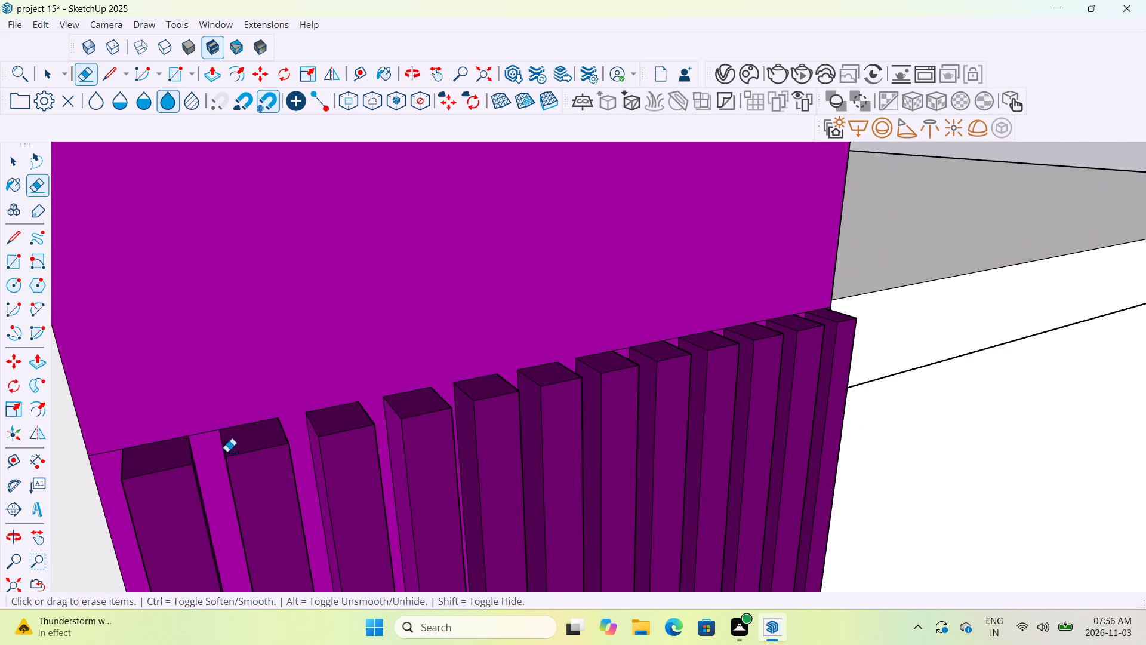
scroll(227, 451, "up", 9)
left_click_drag(184, 409, 185, 443)
scroll(185, 443, "down", 4)
scroll(185, 443, "up", 1)
scroll(185, 443, "down", 9)
scroll(186, 437, "up", 1)
scroll(186, 437, "down", 4)
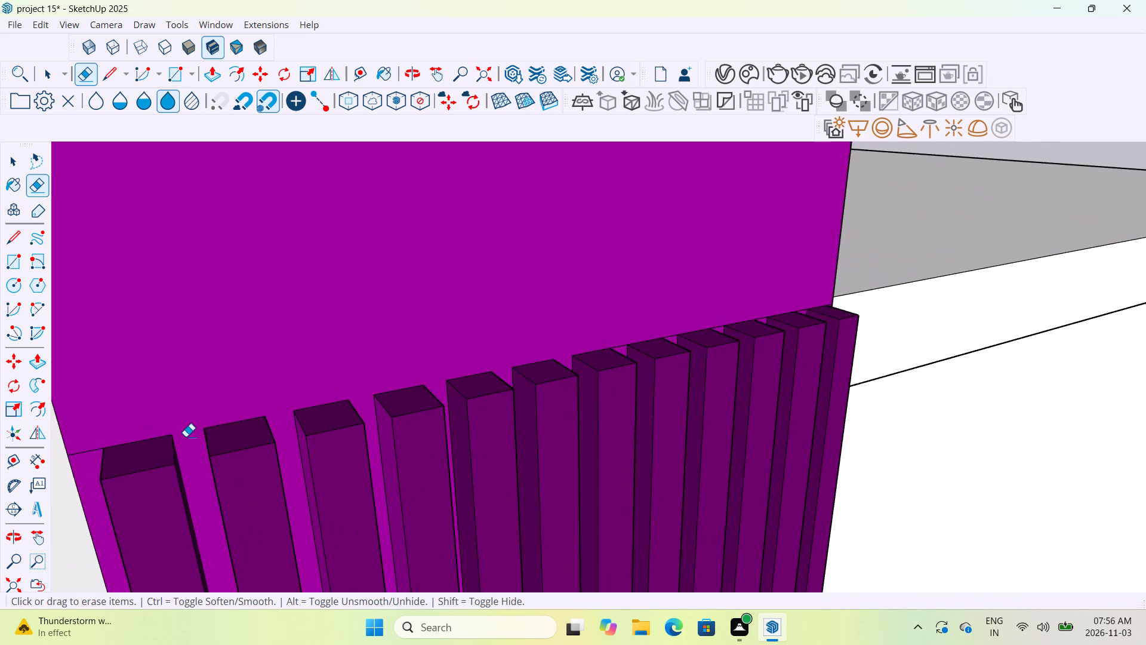
scroll(186, 437, "down", 3)
scroll(118, 444, "up", 13)
left_click_drag(128, 433, 133, 465)
scroll(211, 428, "down", 7)
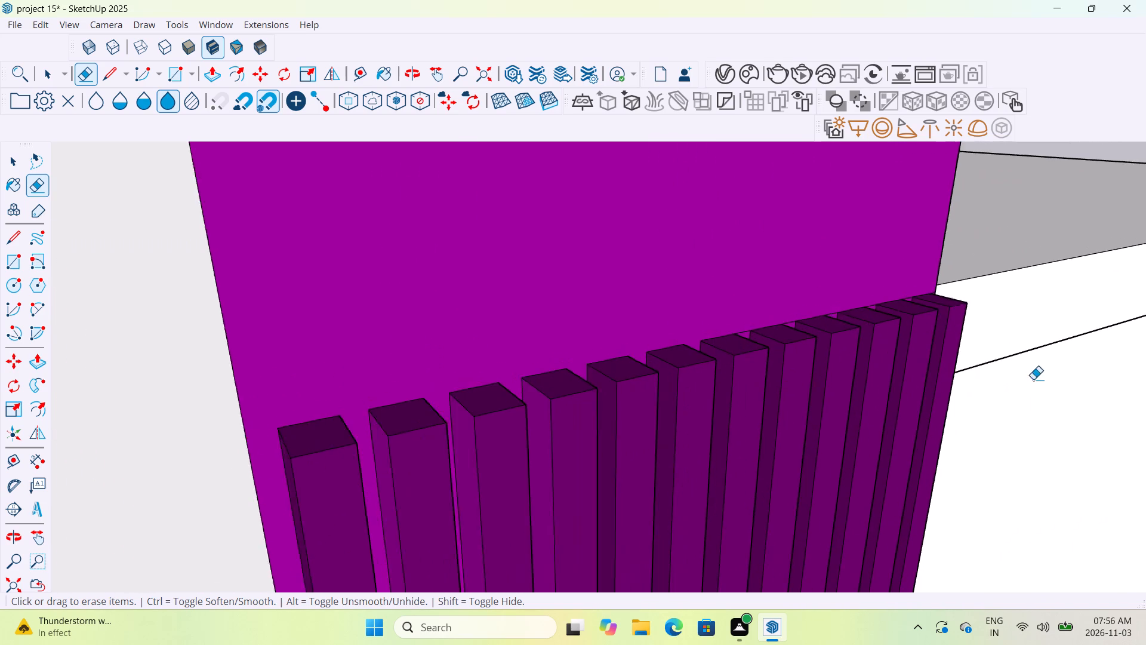
Erase the leftover edge segments in three more gaps between the slats' upper ends, working toward the side block.
scroll(857, 337, "up", 12)
scroll(722, 356, "up", 5)
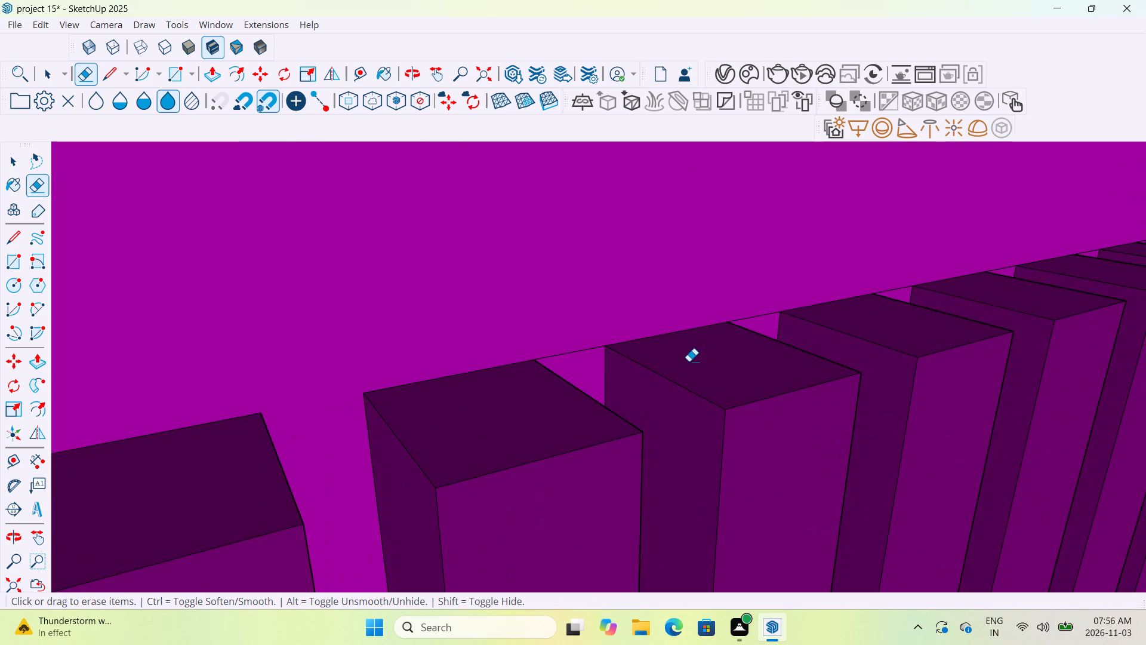
scroll(641, 371, "up", 5)
left_click_drag(535, 325, 524, 354)
middle_click_drag(1100, 392, 1051, 405)
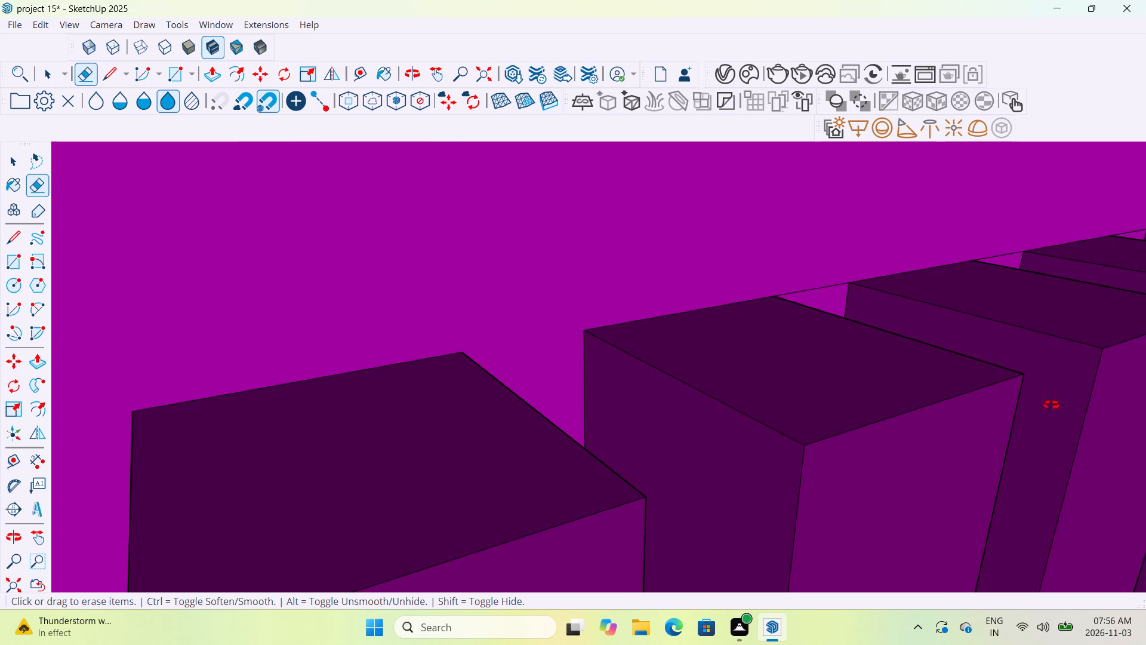
middle_click_drag(1051, 405, 852, 408)
left_click_drag(853, 346, 822, 392)
scroll(824, 390, "down", 11)
scroll(854, 399, "up", 1)
scroll(854, 399, "down", 1)
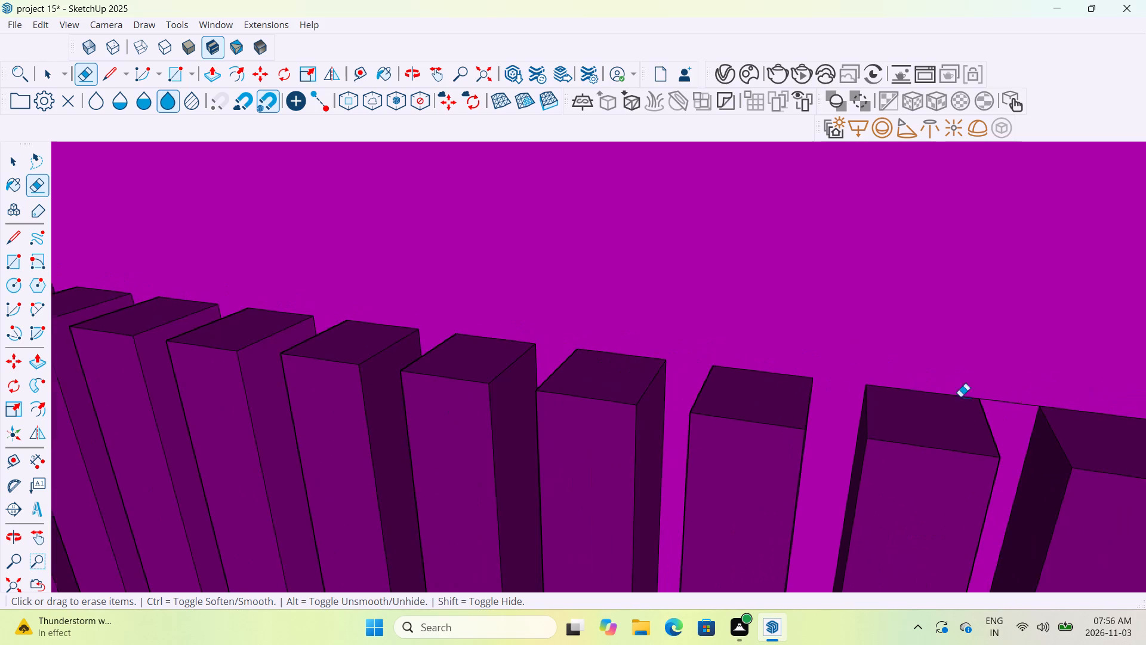
scroll(990, 398, "up", 6)
left_click_drag(1007, 394, 1010, 443)
scroll(1012, 437, "down", 16)
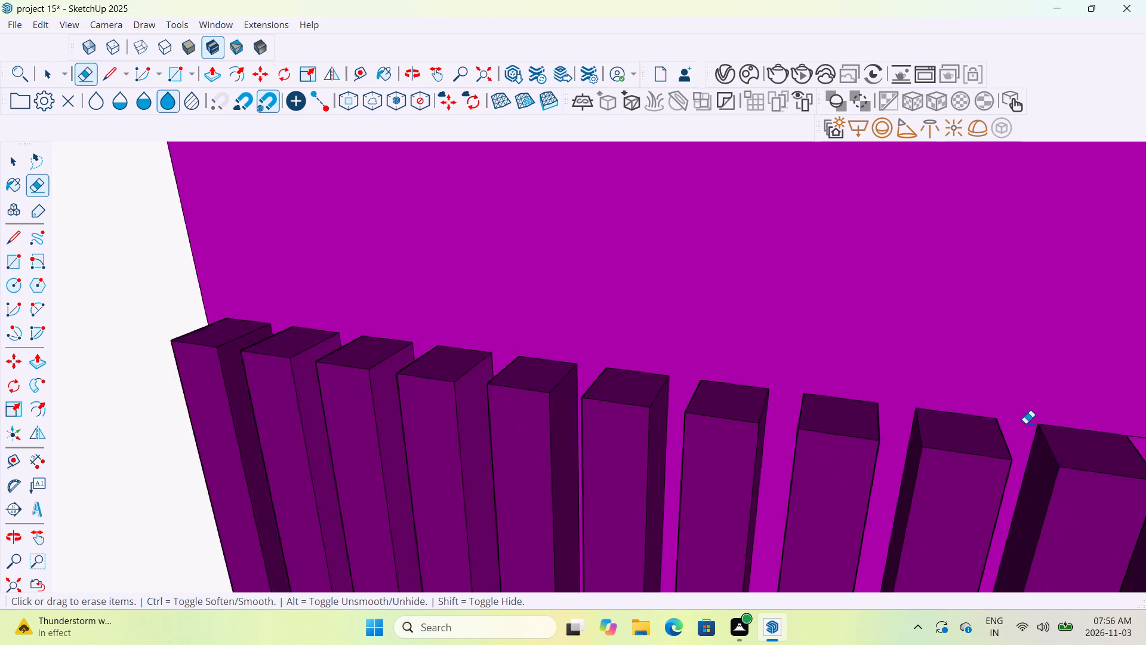
Erase the remaining edge segments between the slats' upper ends out to the corner beside the side block.
scroll(1025, 423, "up", 1)
scroll(1025, 423, "down", 8)
scroll(1129, 457, "down", 14)
middle_click_drag(1030, 465, 1108, 449)
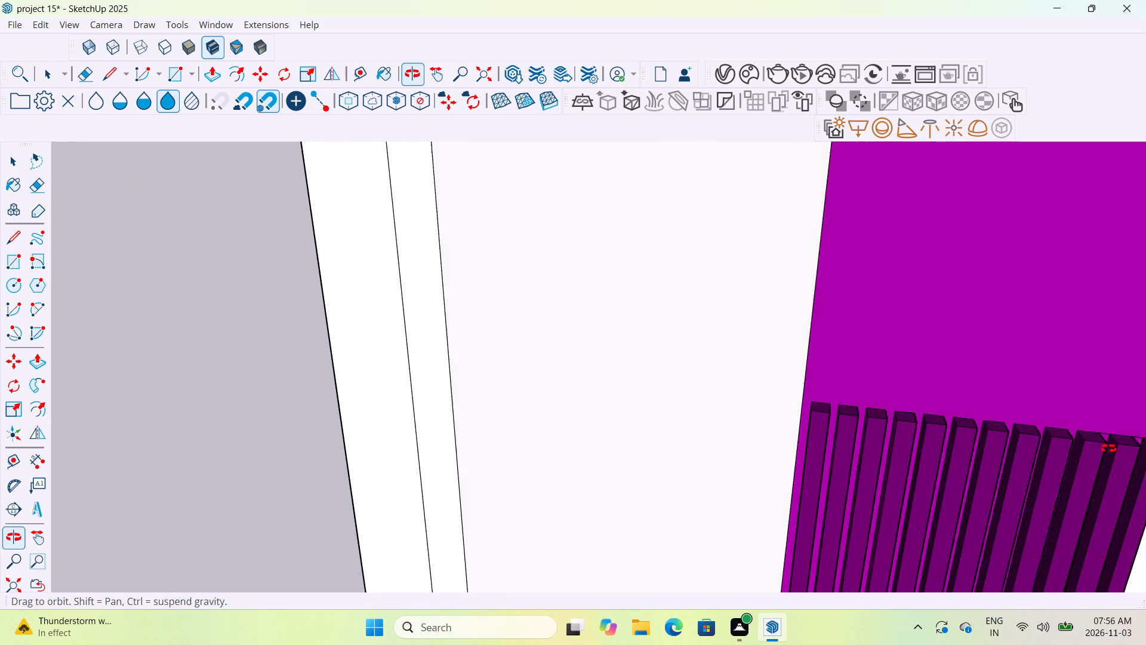
middle_click_drag(1108, 449, 1116, 448)
scroll(1071, 396, "up", 16)
scroll(1001, 382, "down", 1)
scroll(1001, 382, "up", 8)
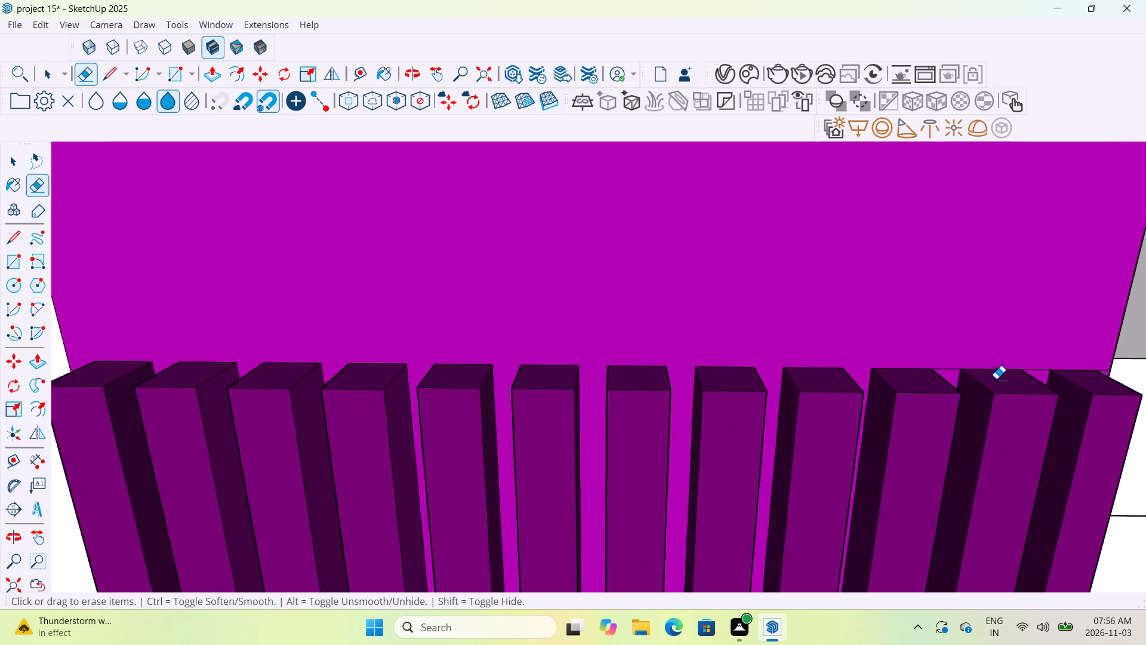
scroll(935, 385, "up", 6)
left_click_drag(916, 341, 916, 349)
scroll(914, 350, "down", 6)
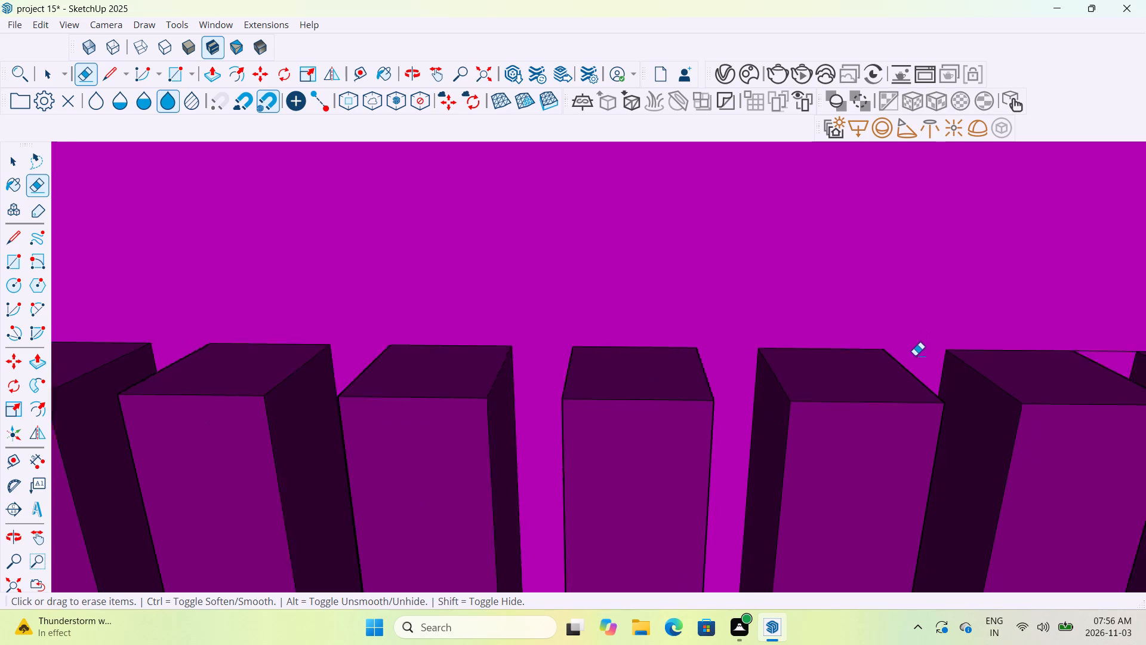
scroll(1045, 347, "up", 12)
left_click_drag(1045, 348, 1050, 370)
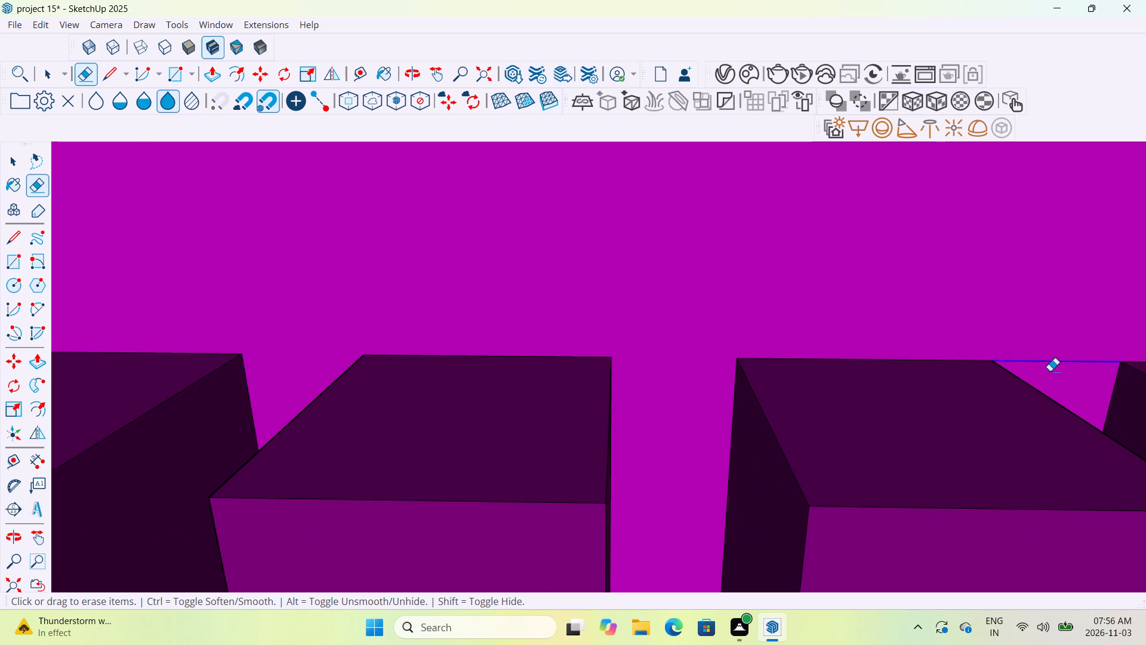
scroll(1050, 371, "down", 20)
scroll(1050, 371, "down", 20)
scroll(1050, 371, "down", 3)
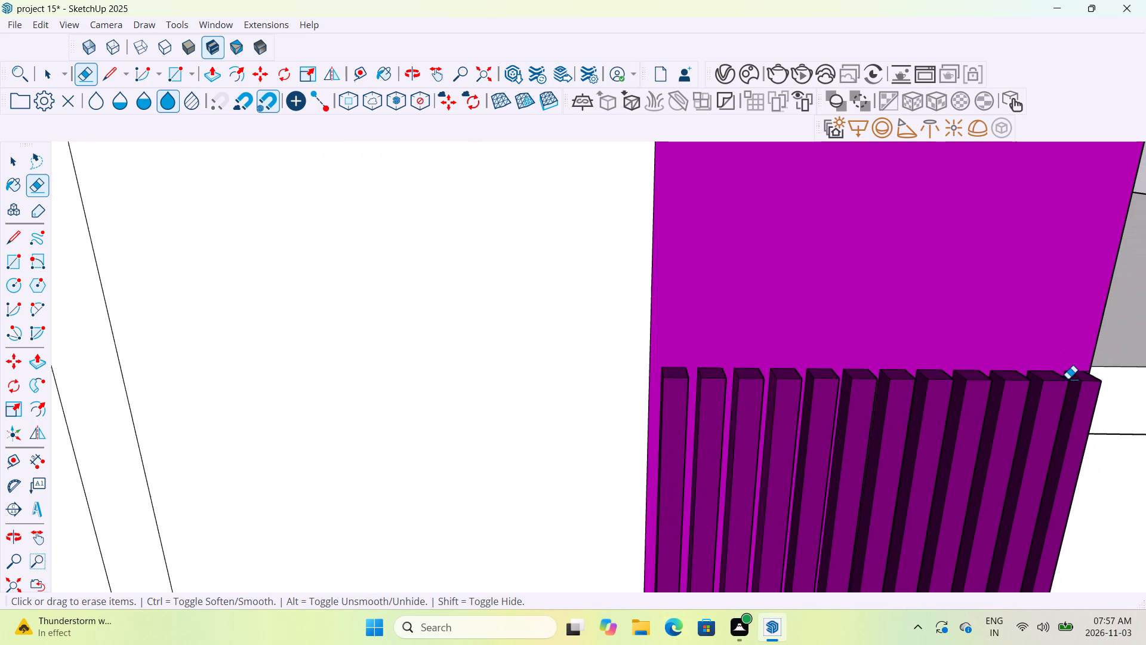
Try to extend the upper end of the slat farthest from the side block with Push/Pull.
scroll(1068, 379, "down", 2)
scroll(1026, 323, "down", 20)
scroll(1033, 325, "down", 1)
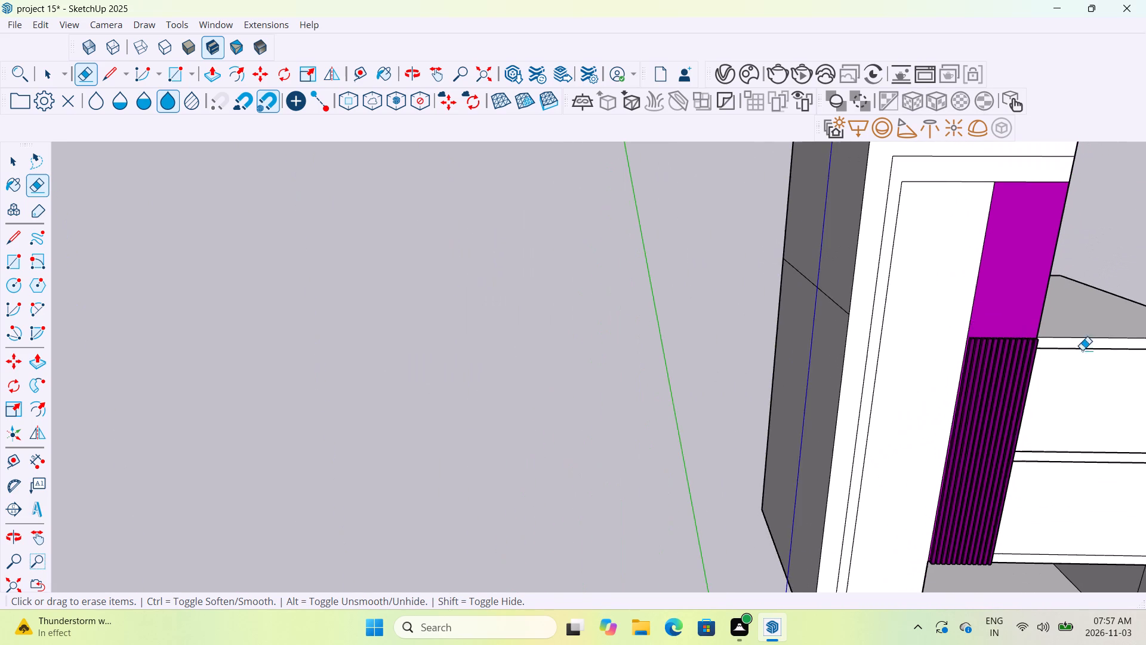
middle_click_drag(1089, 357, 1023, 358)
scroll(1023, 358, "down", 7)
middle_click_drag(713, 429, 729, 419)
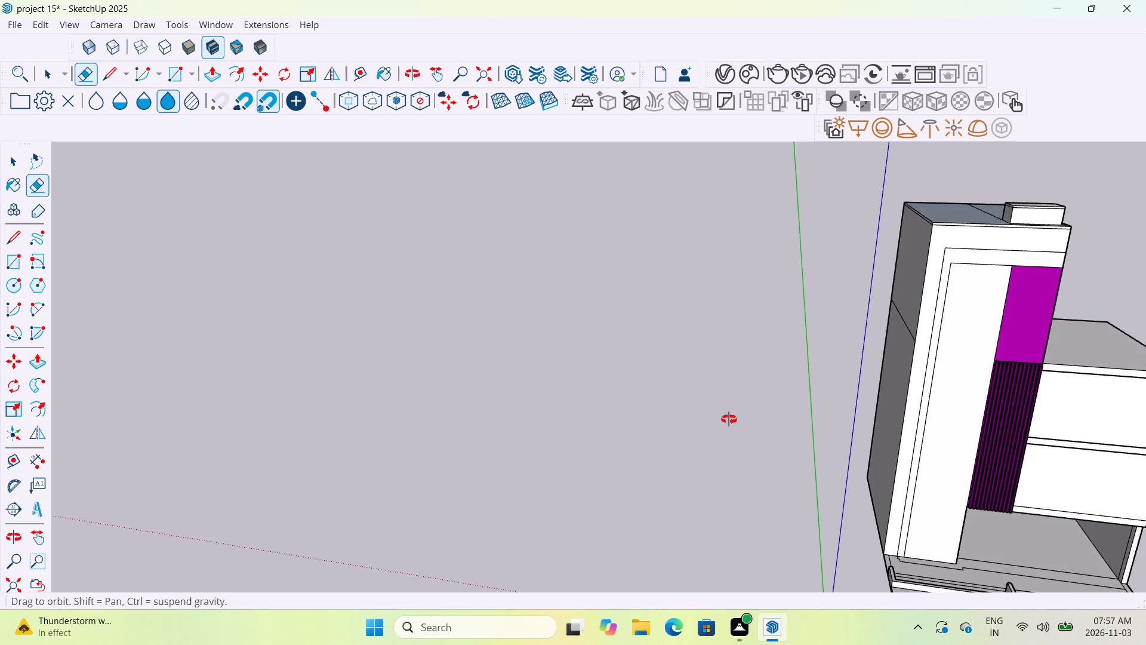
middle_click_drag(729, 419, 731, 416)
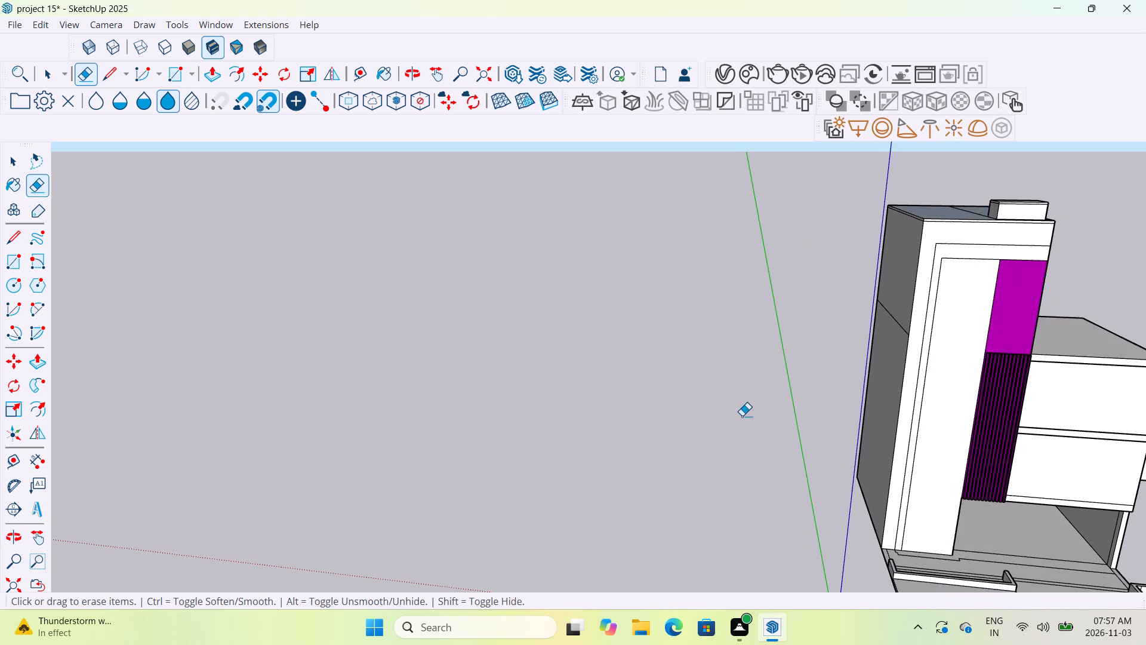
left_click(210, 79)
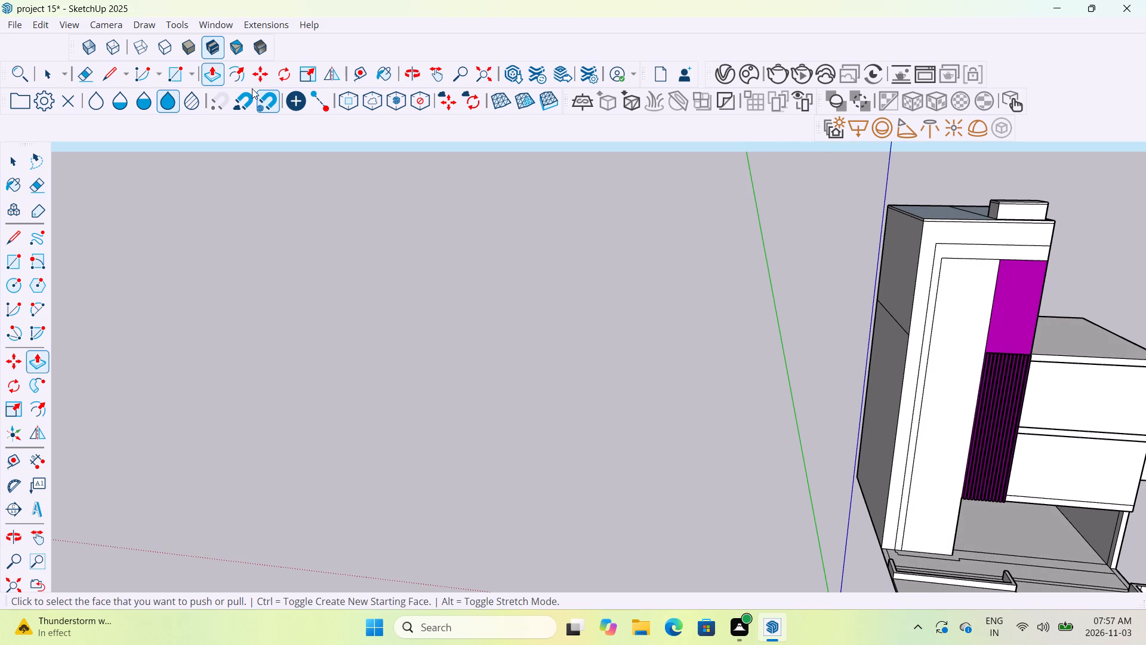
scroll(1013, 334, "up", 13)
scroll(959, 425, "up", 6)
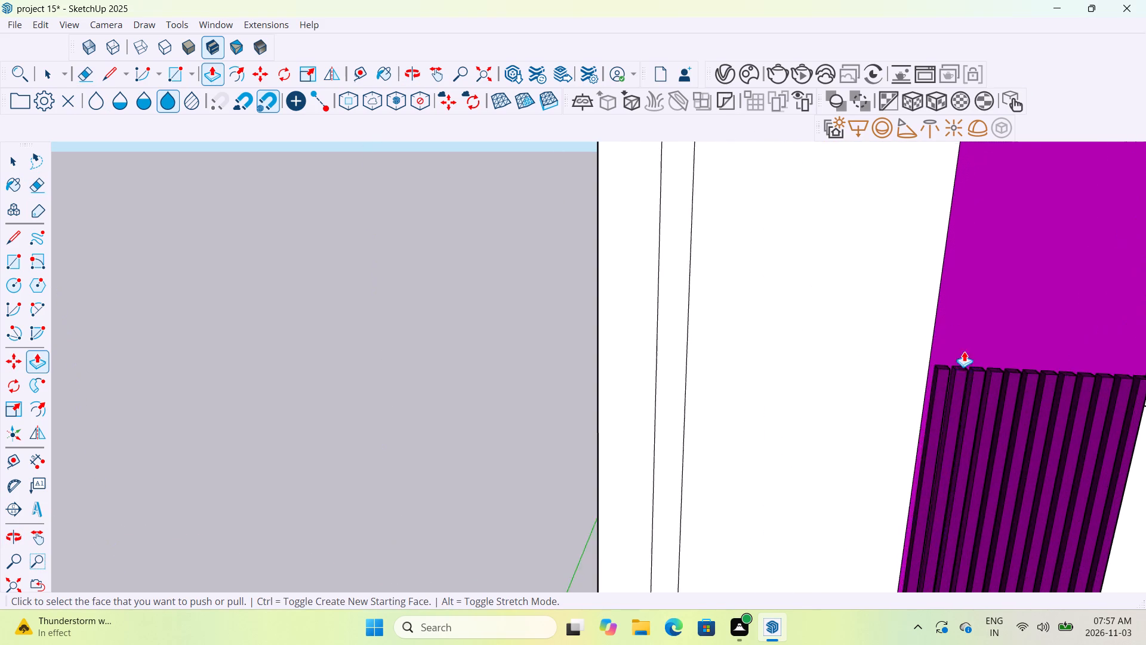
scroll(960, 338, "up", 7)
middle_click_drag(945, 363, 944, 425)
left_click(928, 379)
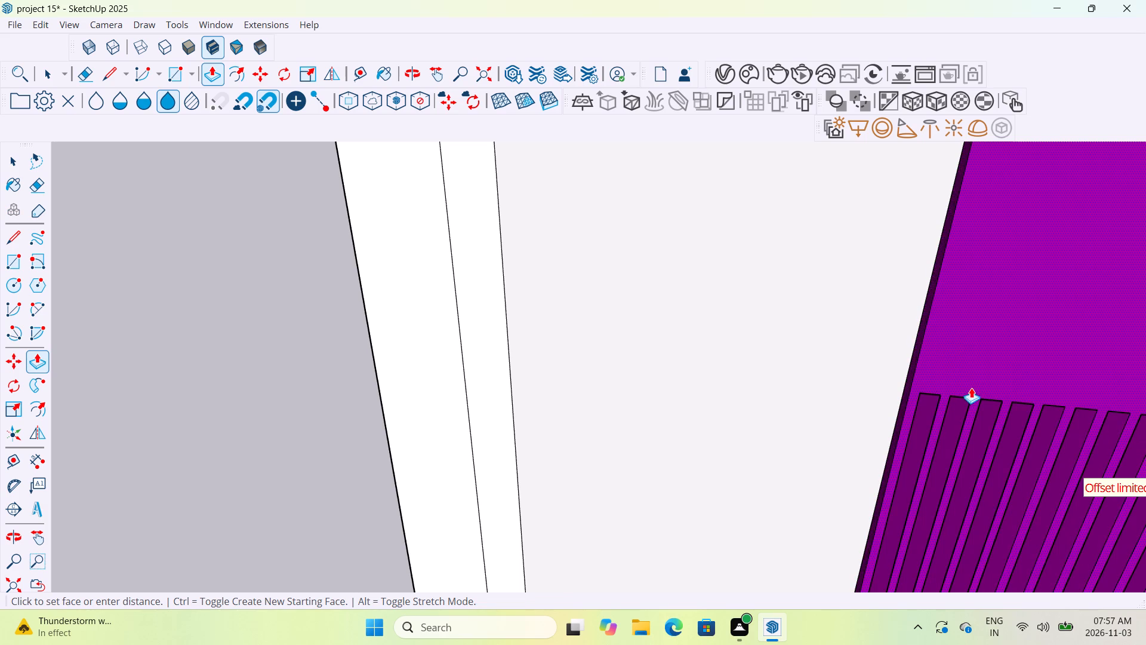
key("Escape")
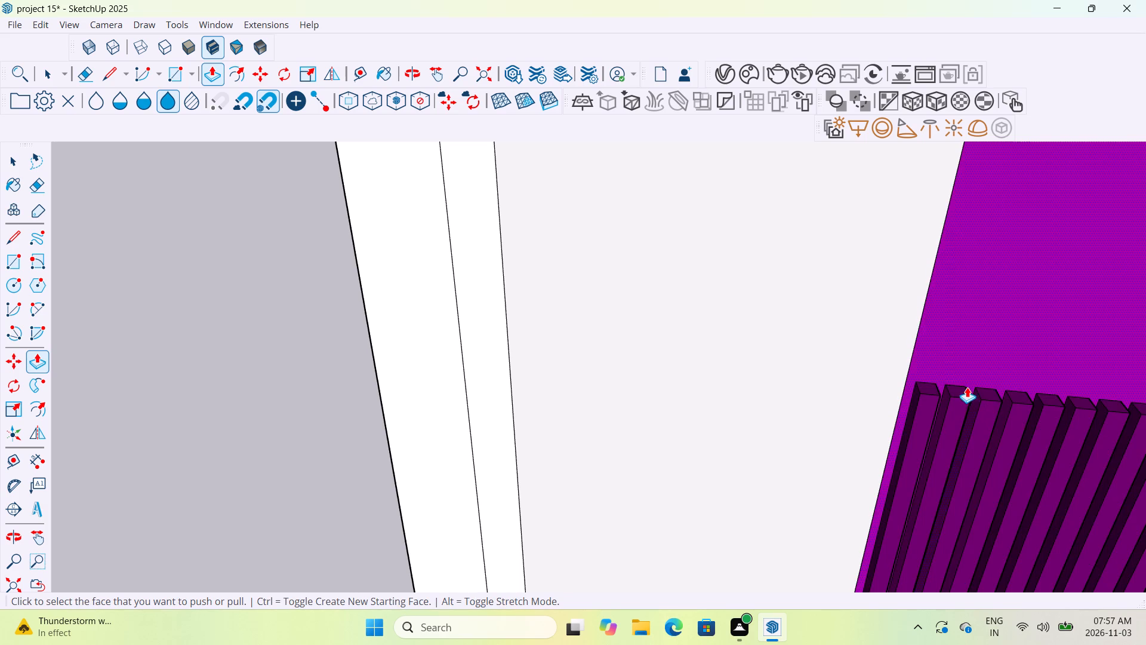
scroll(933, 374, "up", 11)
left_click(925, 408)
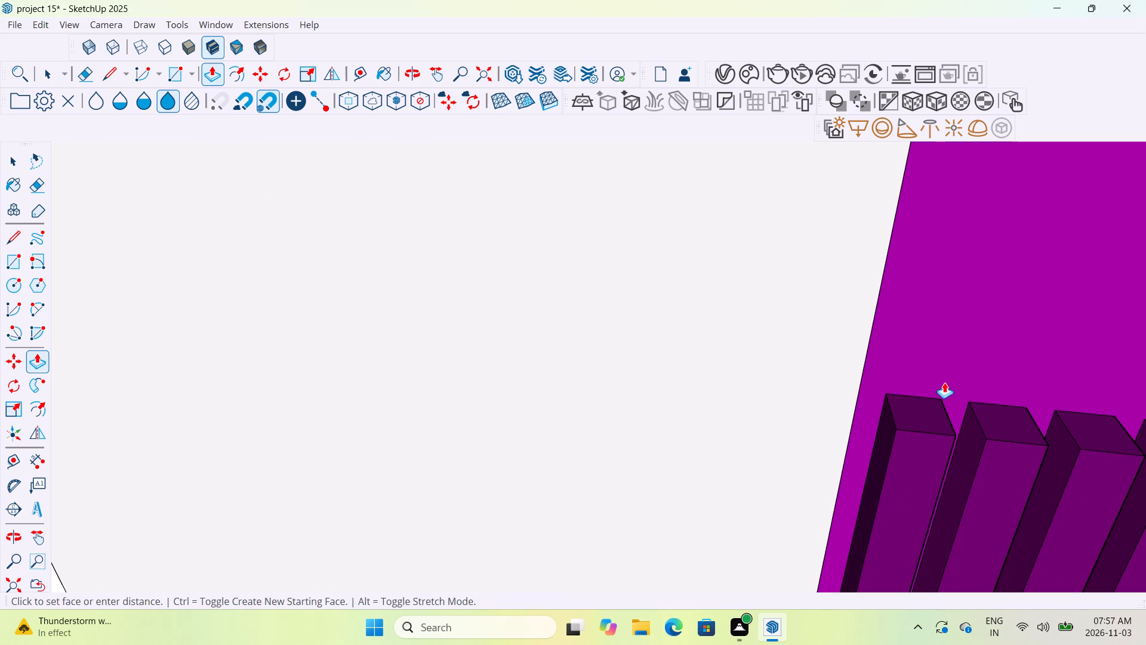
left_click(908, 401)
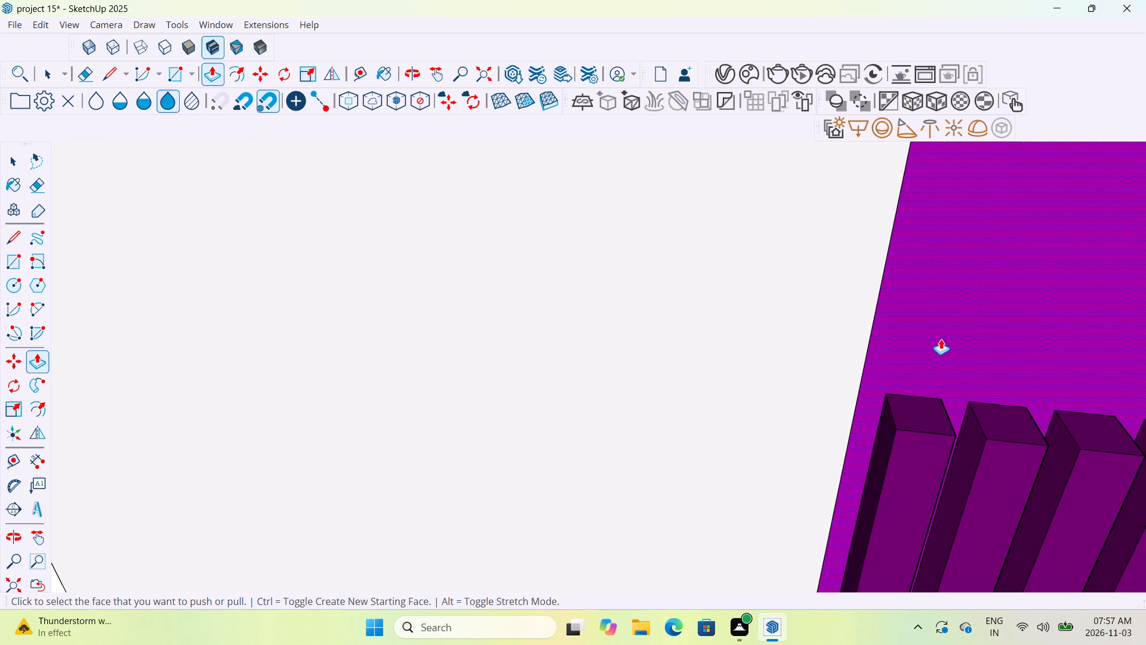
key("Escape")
Push/Pull the upper end face of the slat farthest from the side block up to the panel's top edge under the frame.
scroll(937, 343, "up", 1)
scroll(937, 343, "down", 7)
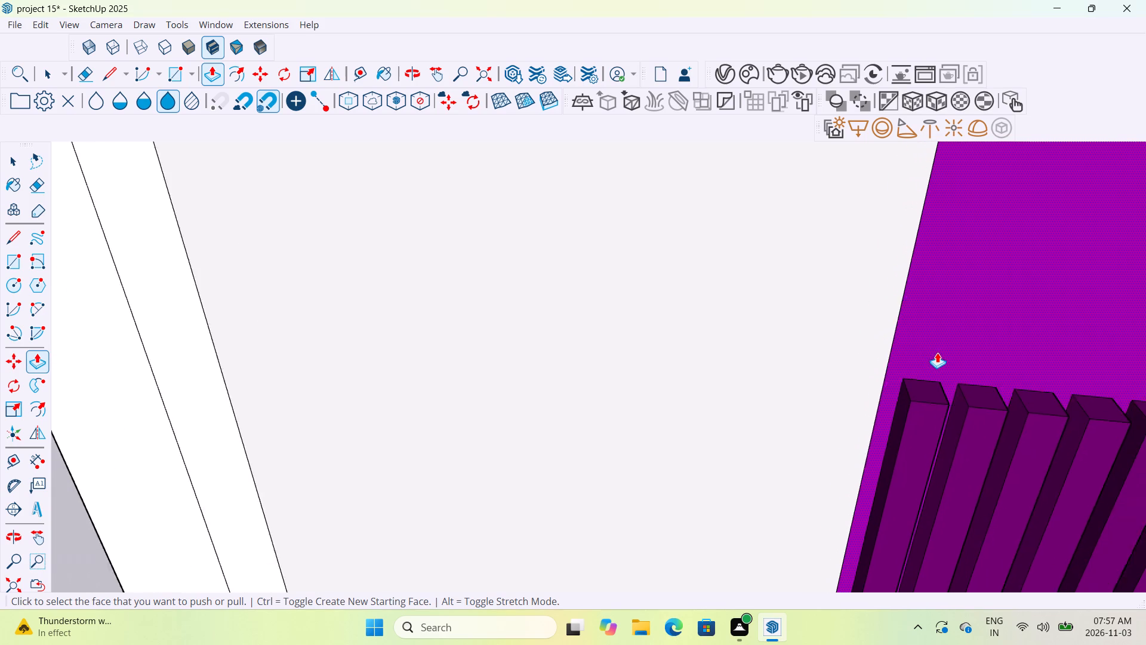
scroll(937, 352, "down", 2)
scroll(984, 361, "up", 7)
scroll(980, 353, "down", 1)
scroll(980, 354, "up", 10)
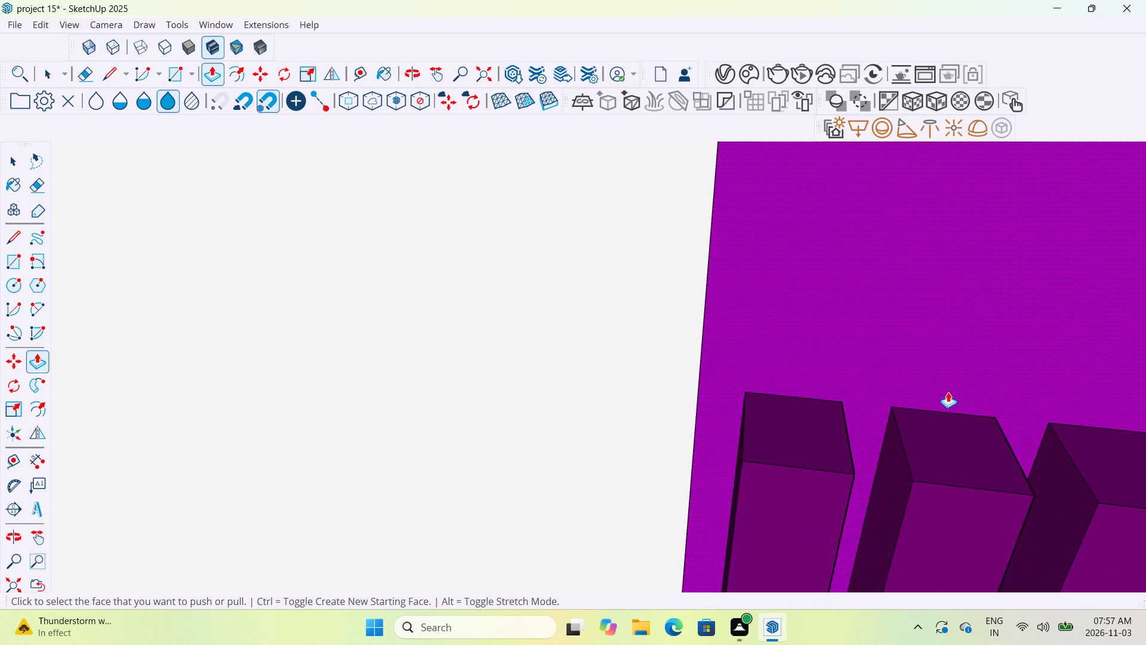
middle_click_drag(948, 395, 925, 500)
middle_click_drag(885, 377, 885, 448)
middle_click_drag(885, 407, 877, 483)
middle_click_drag(905, 411, 899, 458)
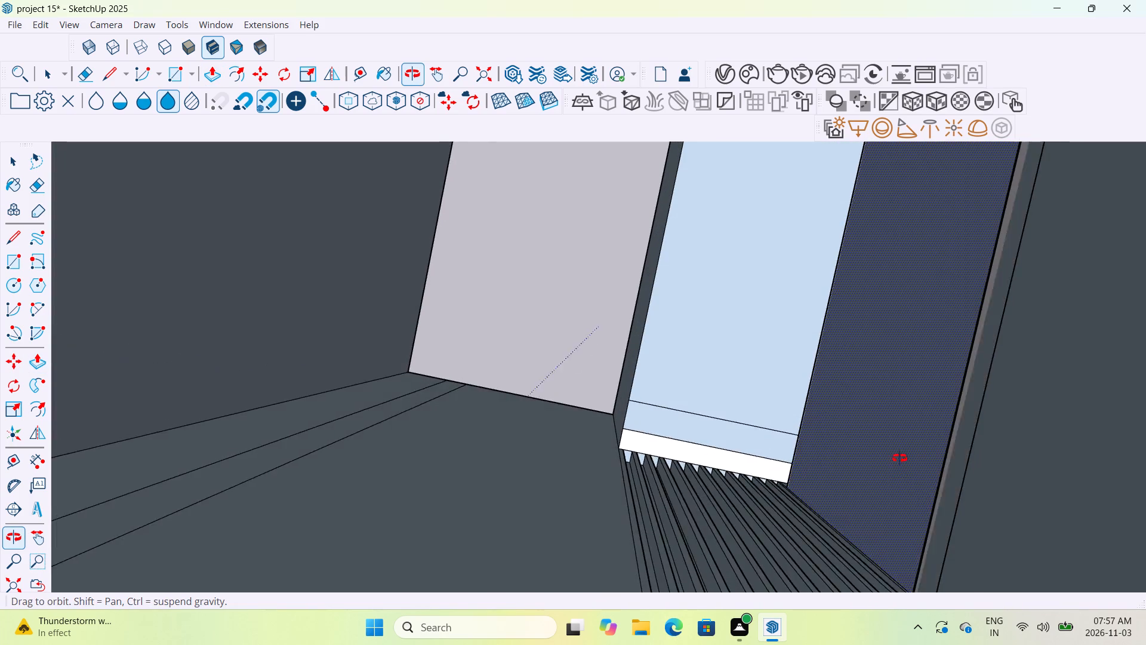
middle_click_drag(899, 458, 898, 409)
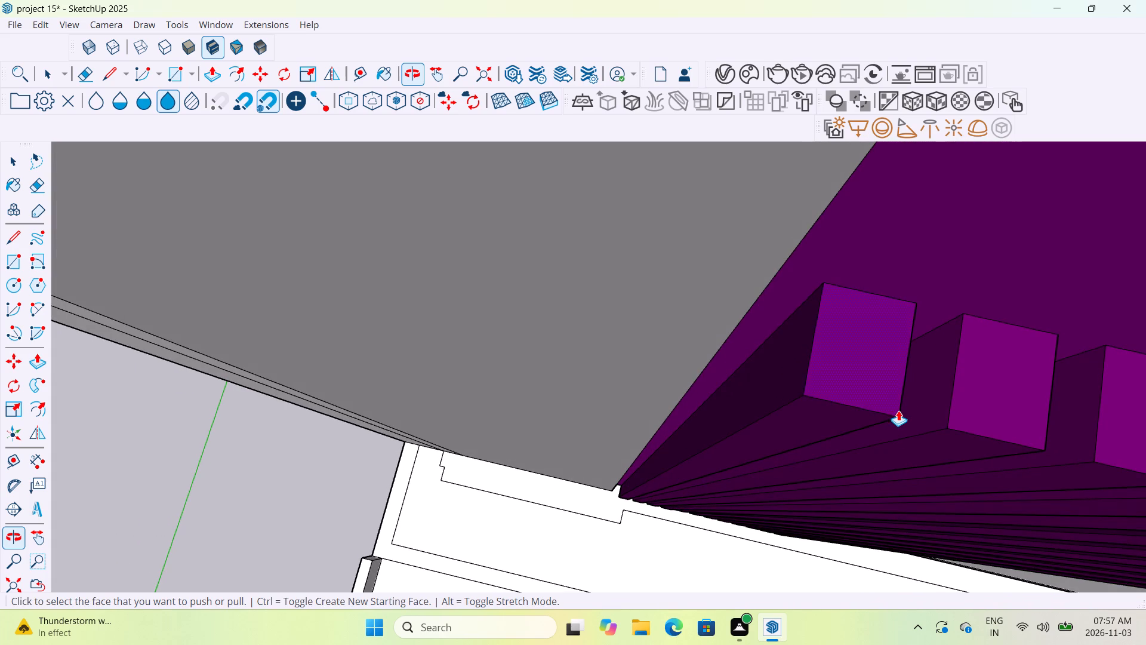
left_click(872, 370)
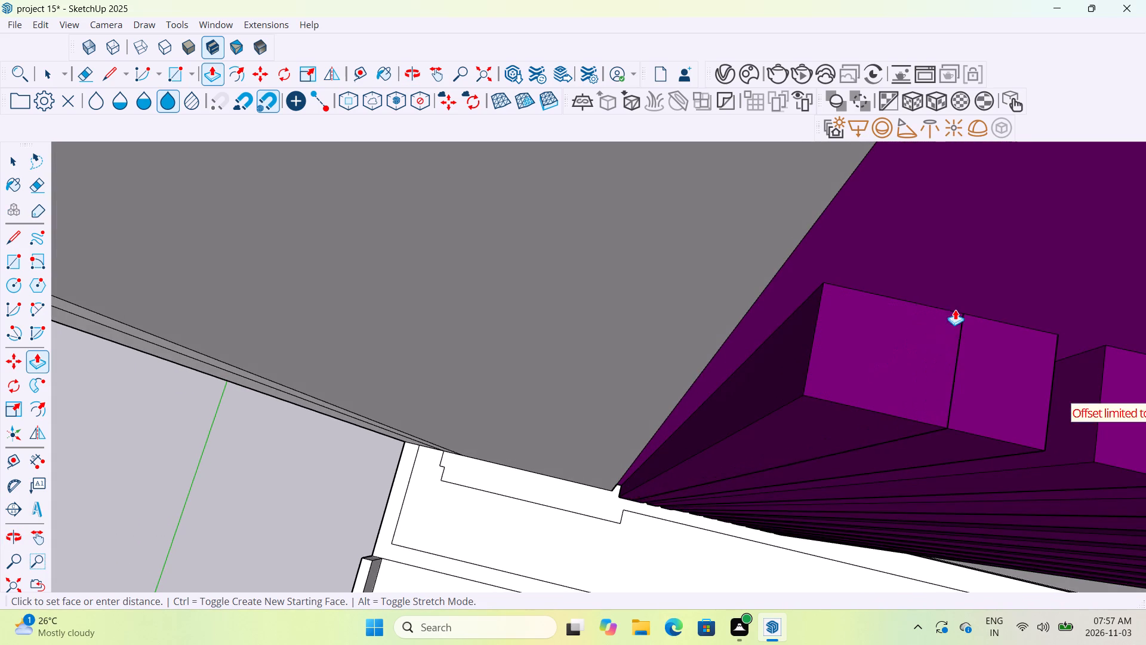
key("Escape")
left_click(861, 354)
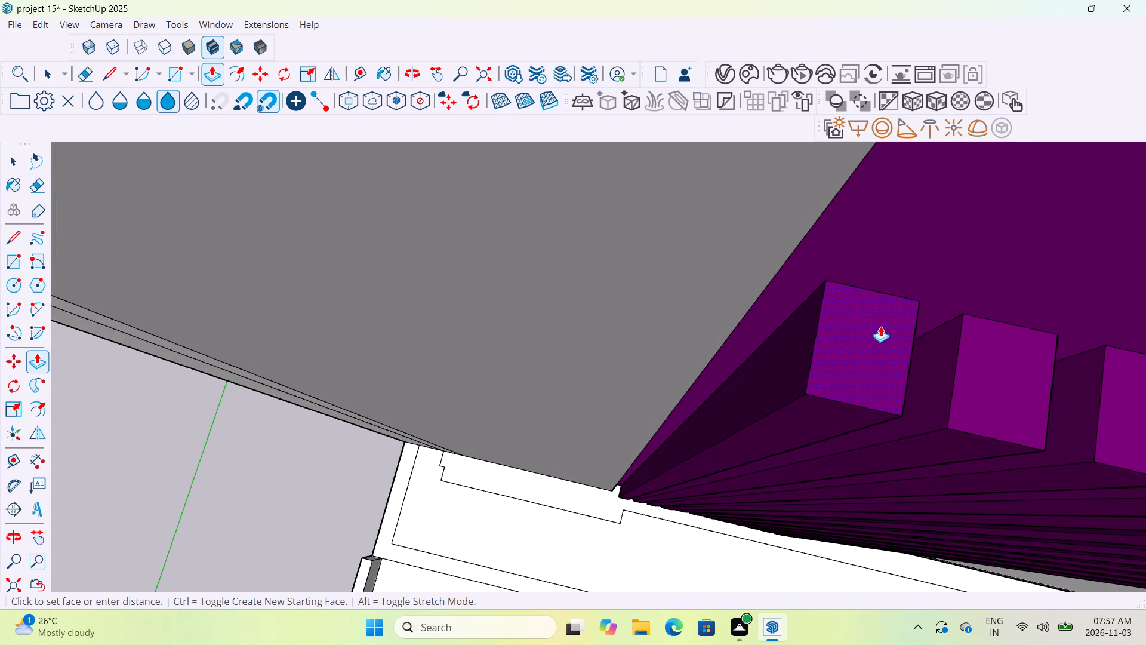
scroll(908, 290, "down", 18)
scroll(908, 288, "up", 1)
scroll(908, 288, "down", 7)
scroll(908, 288, "up", 1)
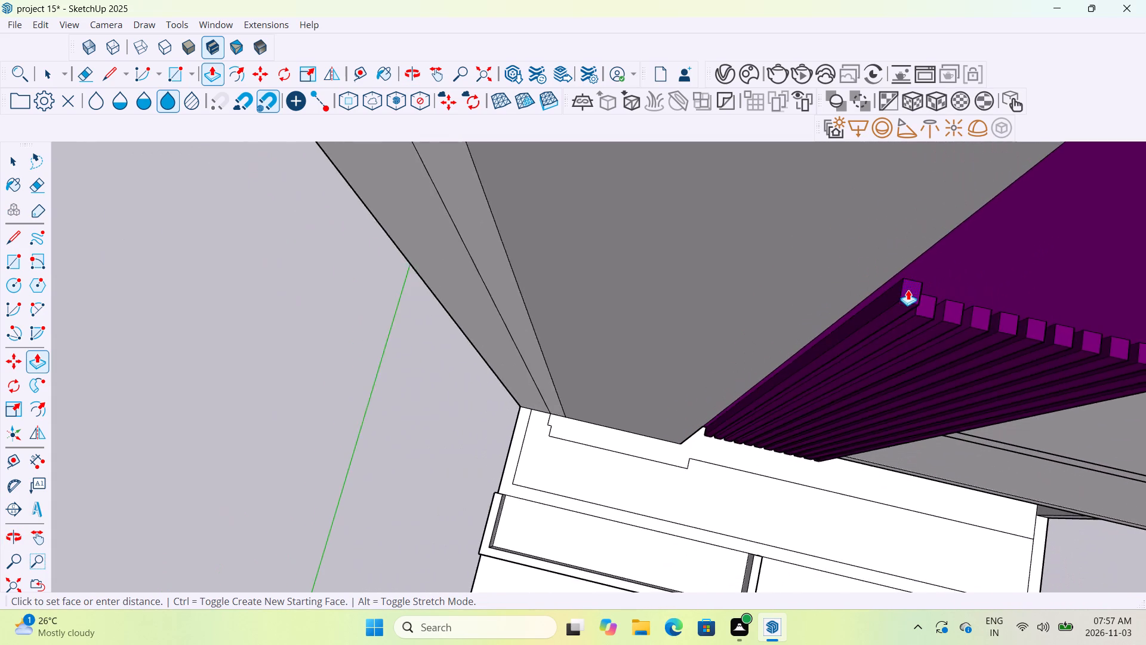
scroll(910, 288, "down", 16)
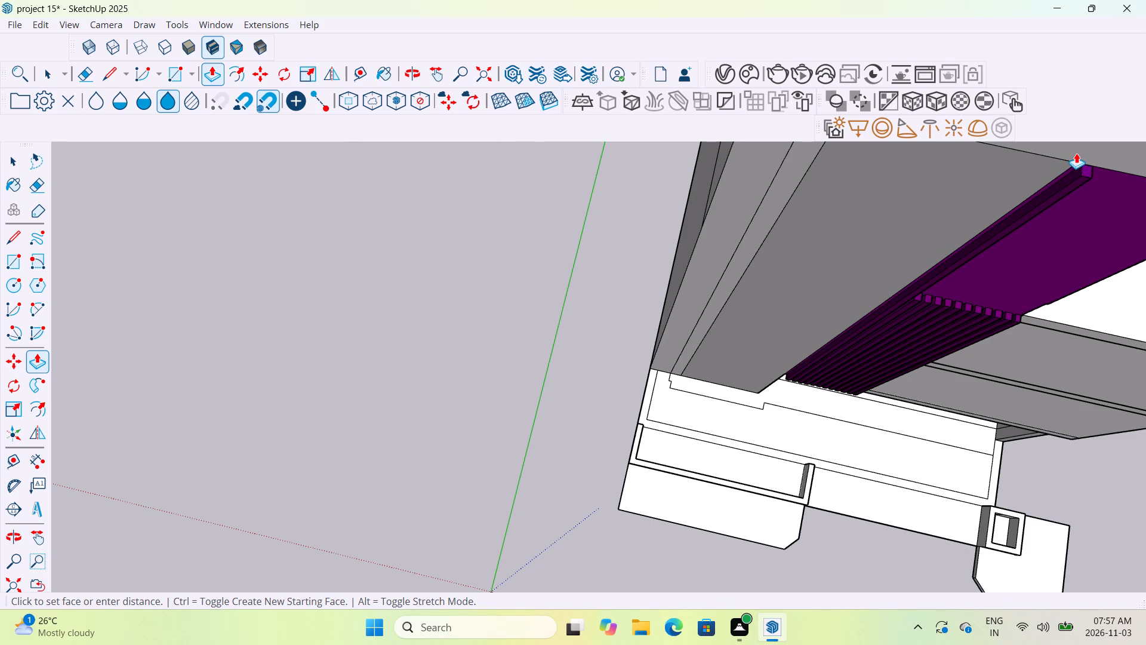
left_click(1085, 147)
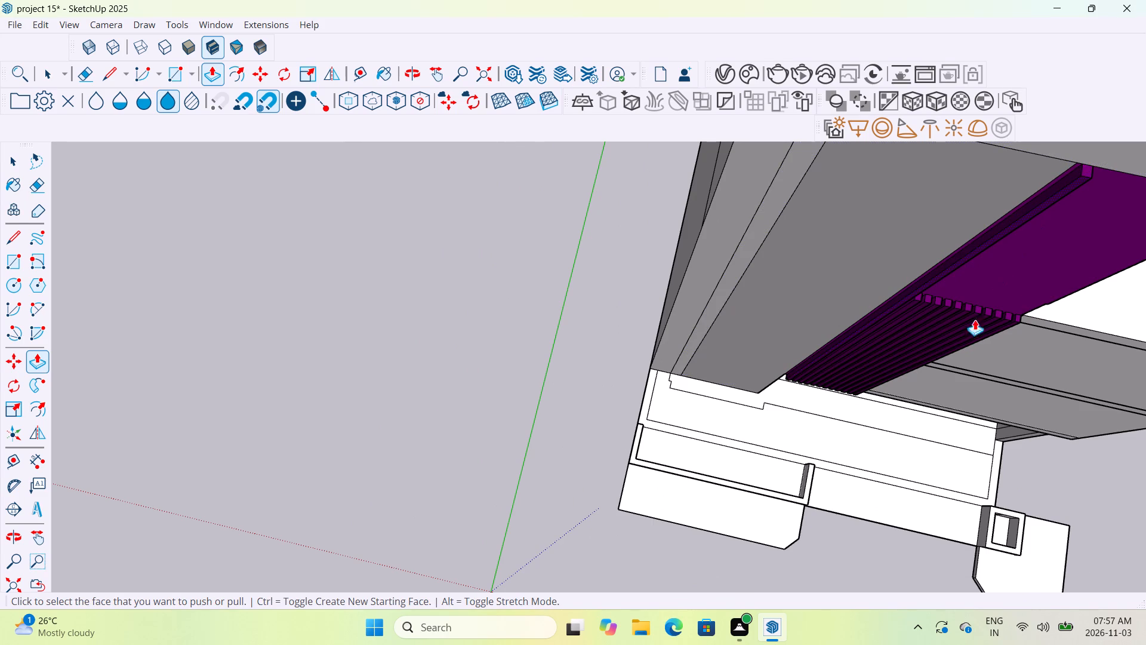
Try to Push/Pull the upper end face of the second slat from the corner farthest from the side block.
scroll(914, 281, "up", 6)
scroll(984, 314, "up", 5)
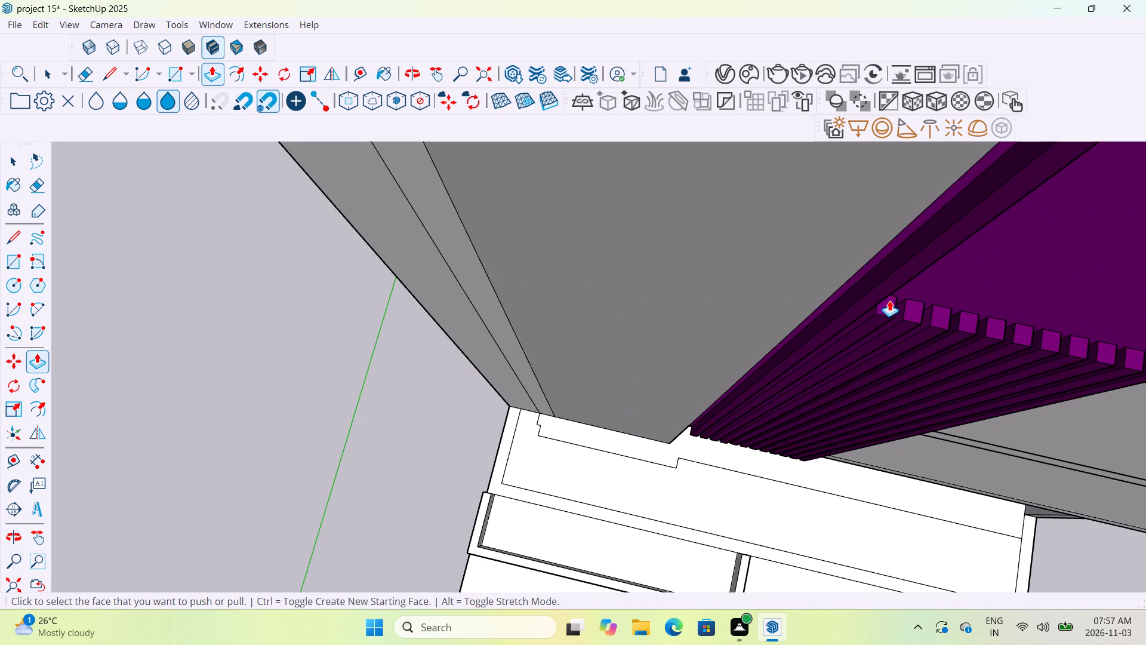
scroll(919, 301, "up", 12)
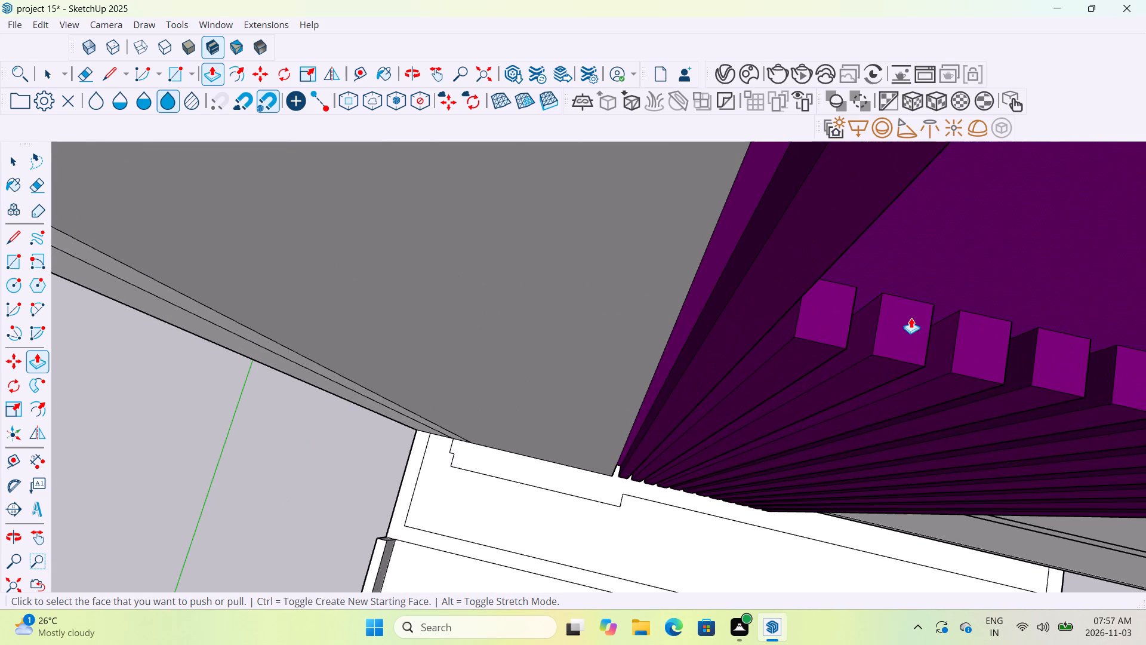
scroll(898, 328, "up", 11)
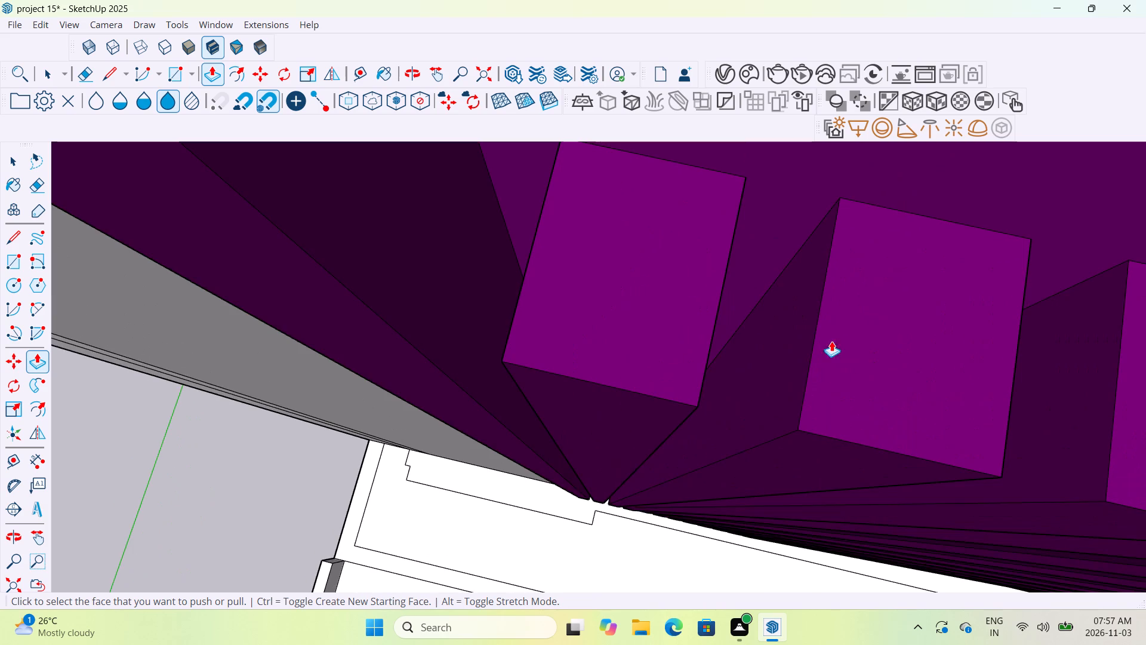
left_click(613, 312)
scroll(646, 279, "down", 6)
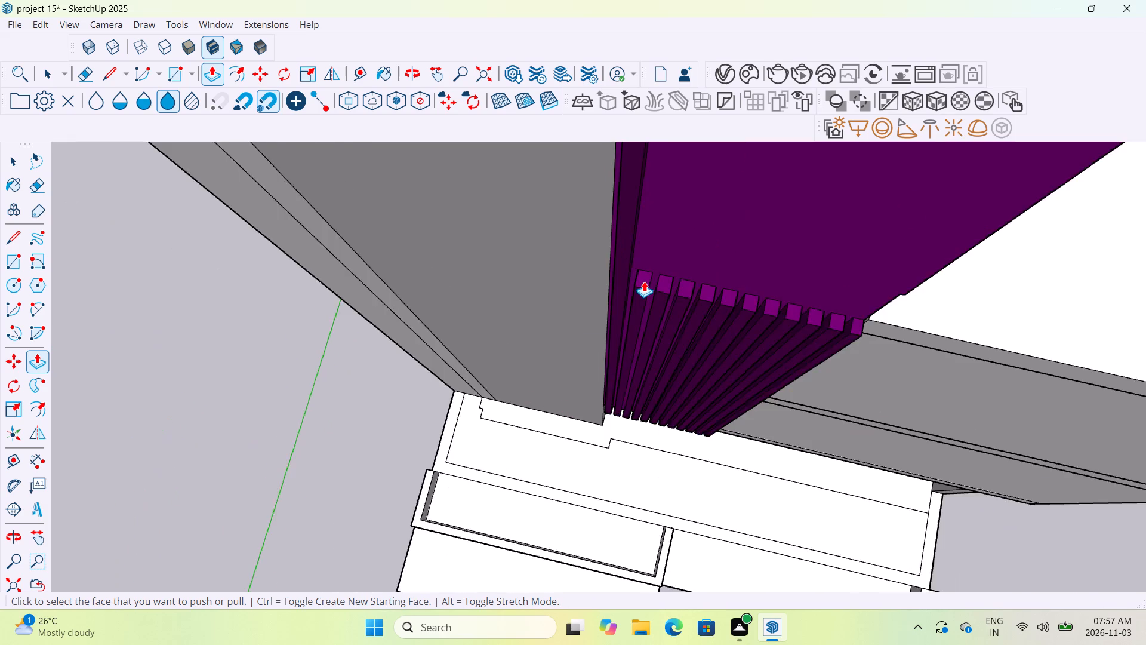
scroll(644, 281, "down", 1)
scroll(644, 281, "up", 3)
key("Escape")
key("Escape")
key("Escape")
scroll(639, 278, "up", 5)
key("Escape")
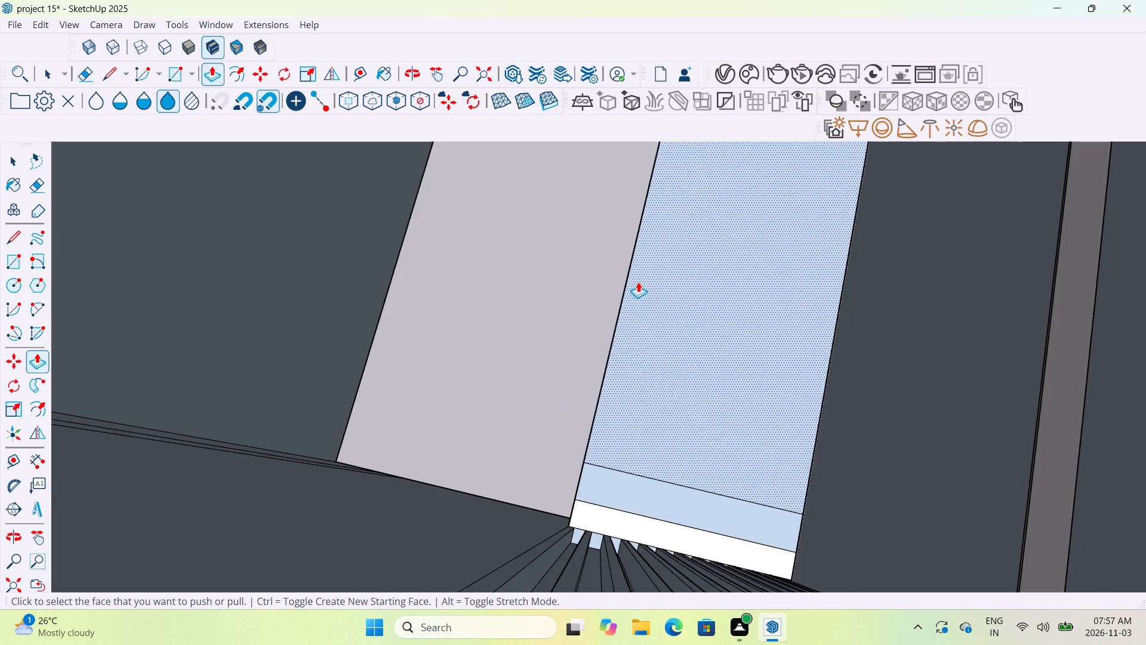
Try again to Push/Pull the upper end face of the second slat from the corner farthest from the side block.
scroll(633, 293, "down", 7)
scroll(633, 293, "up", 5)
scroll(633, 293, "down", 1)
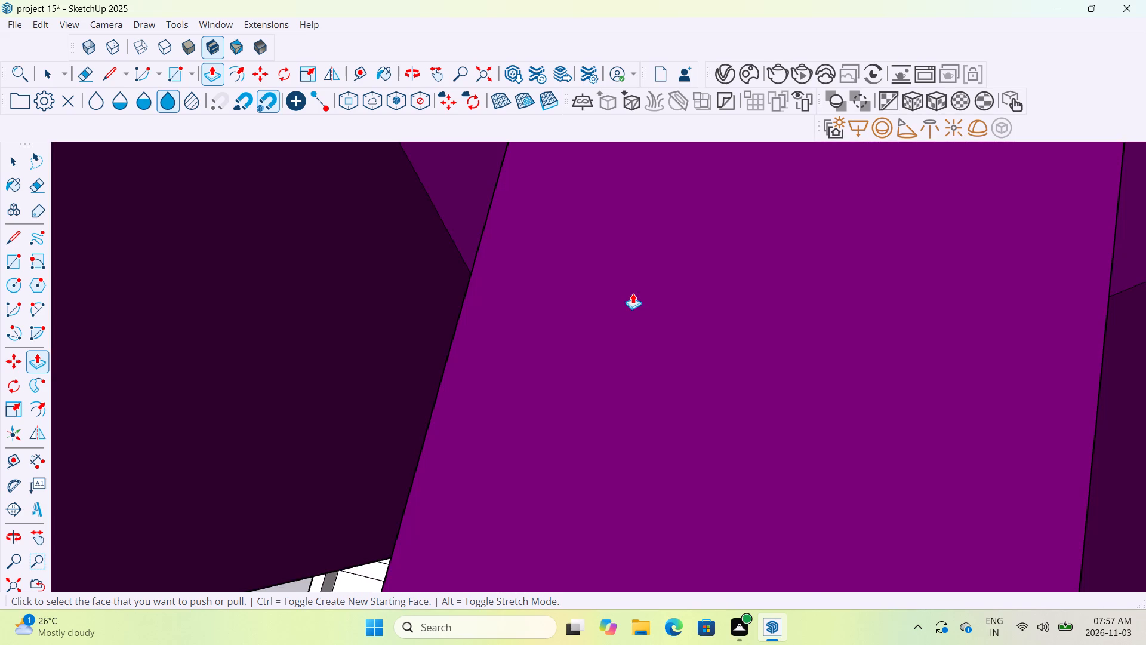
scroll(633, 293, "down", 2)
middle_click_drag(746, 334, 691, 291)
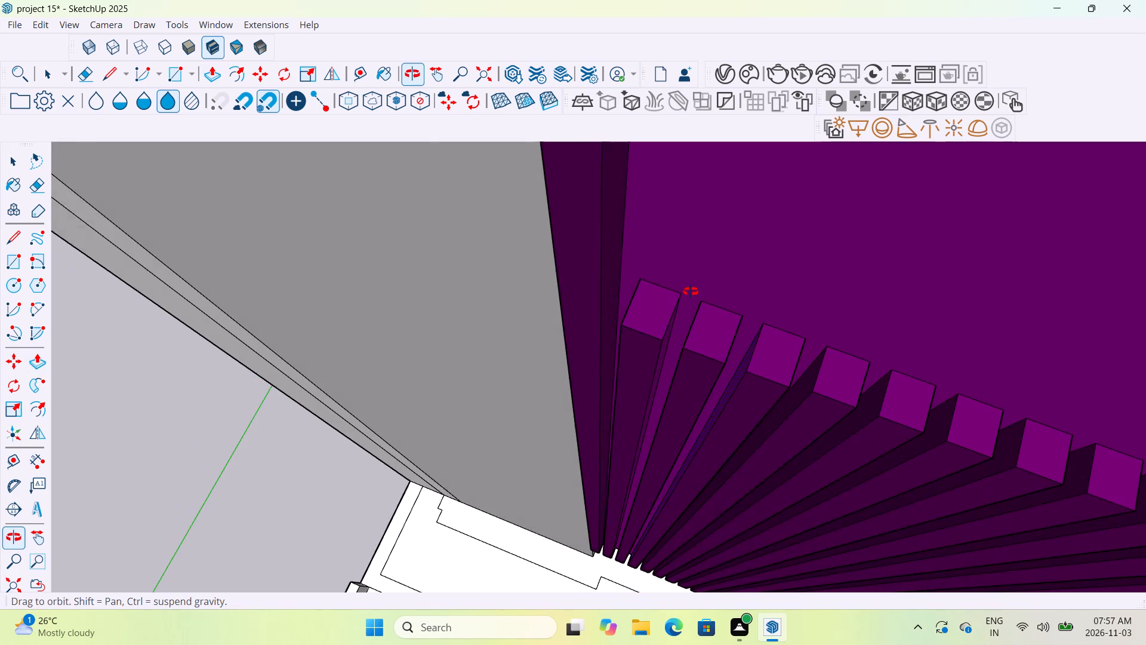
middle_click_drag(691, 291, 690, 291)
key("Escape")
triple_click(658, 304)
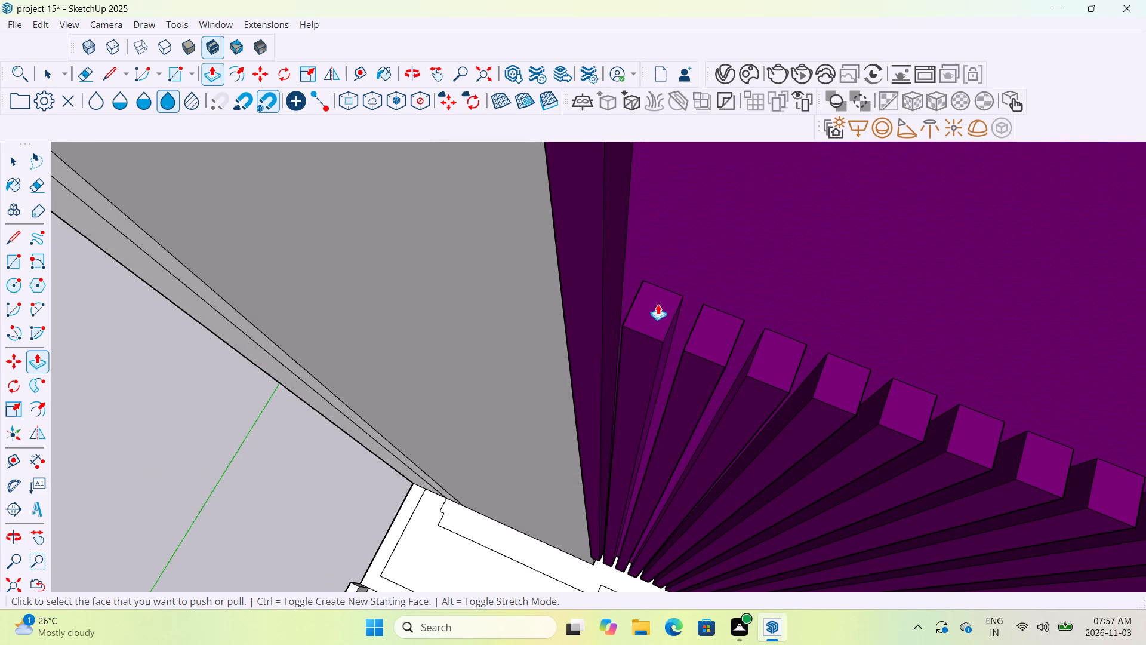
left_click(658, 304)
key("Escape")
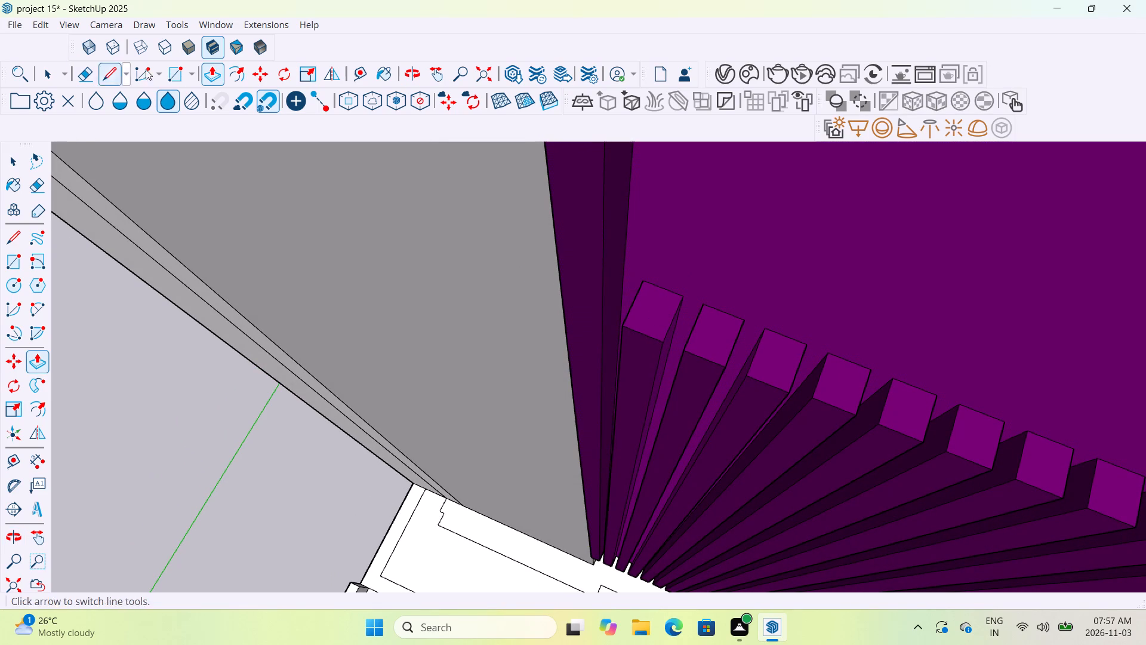
Push/Pull the upper end face of the fifth slat from the far corner up to the panel's top edge.
left_click(216, 76)
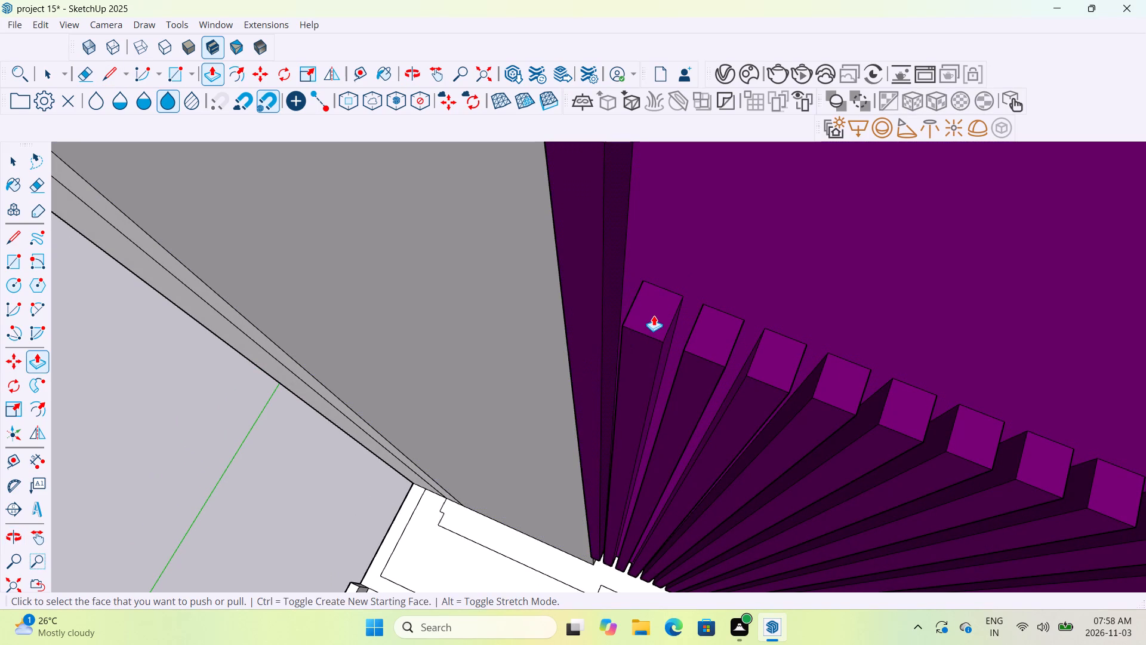
left_click(654, 315)
middle_click_drag(676, 314, 666, 398)
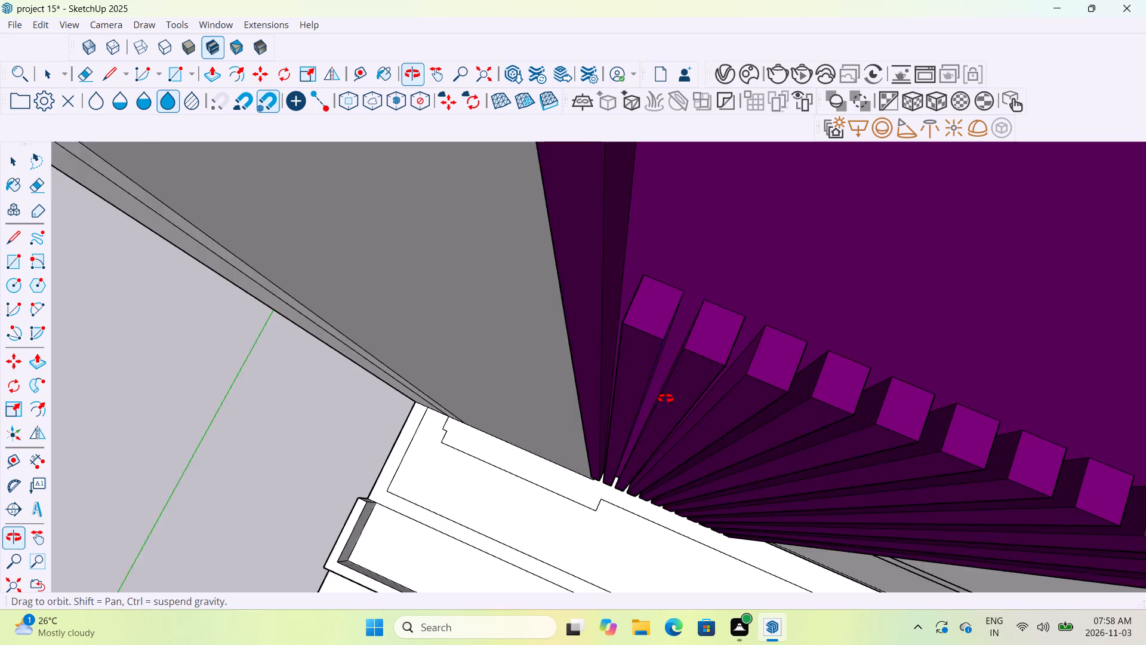
middle_click_drag(666, 398, 661, 418)
triple_click(826, 395)
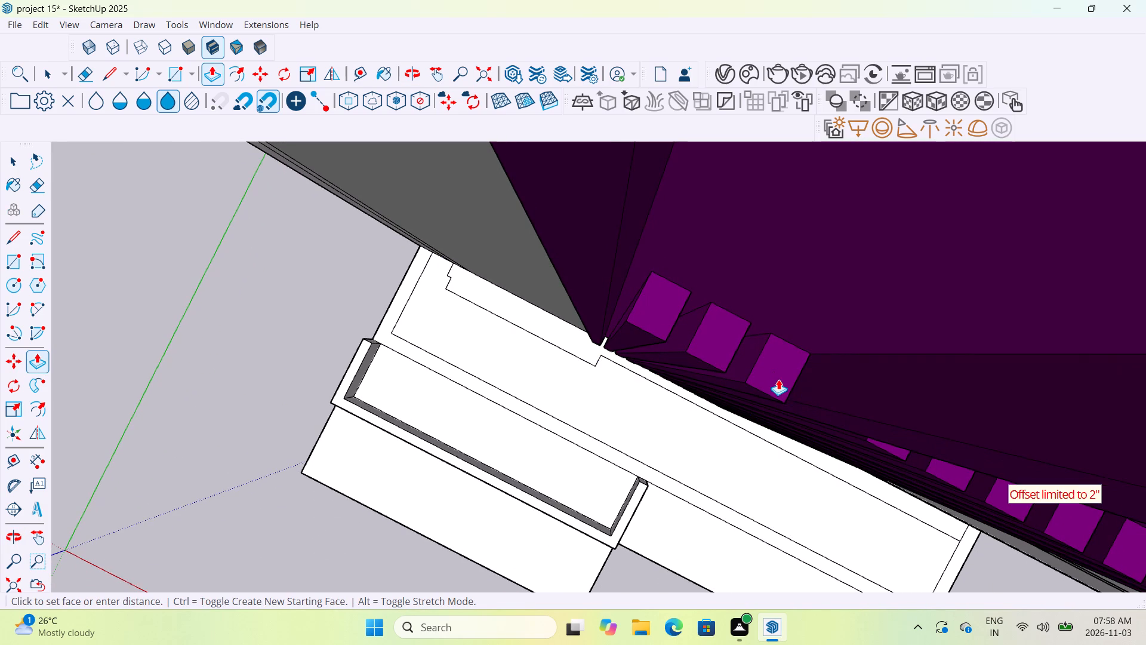
key("Escape")
Push/Pull the upper end face of the slat nearest the side block up to the panel's top edge under the frame.
scroll(788, 381, "down", 20)
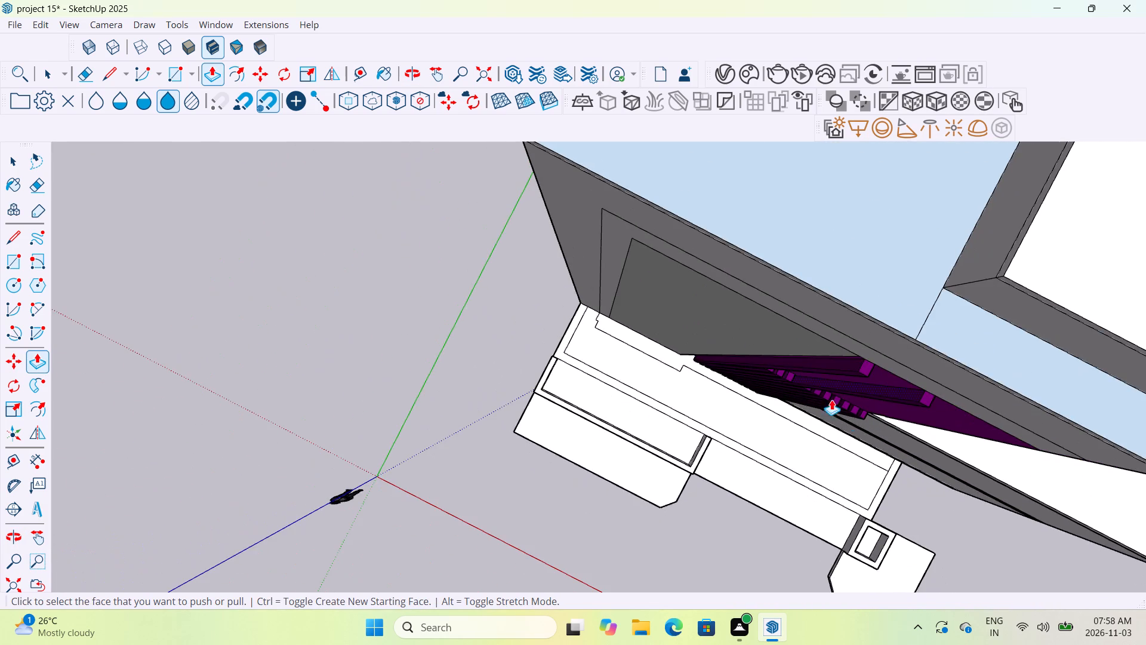
scroll(886, 451, "up", 12)
scroll(820, 346, "down", 1)
middle_click_drag(824, 371, 831, 444)
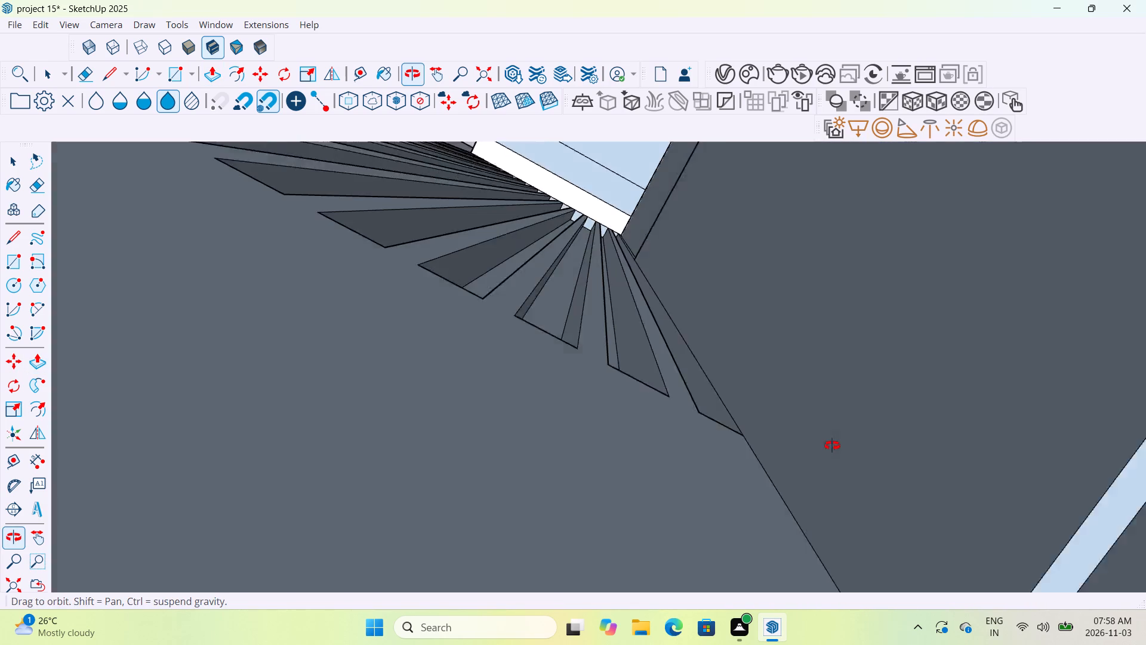
middle_click_drag(780, 391, 868, 259)
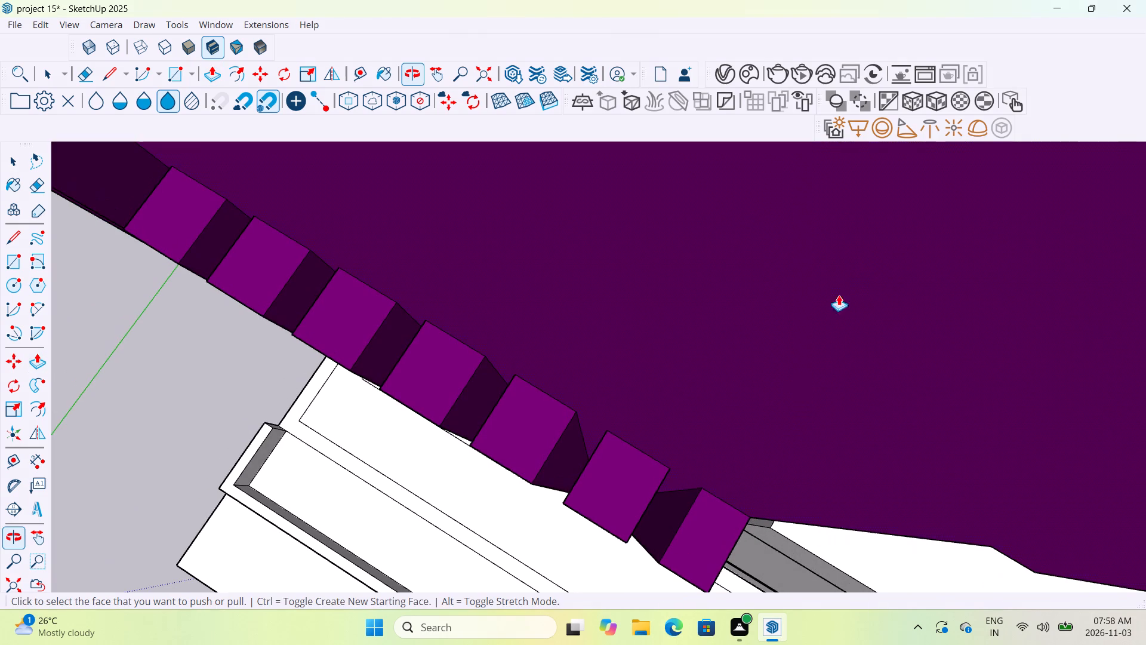
double_click(716, 517)
double_click(716, 517)
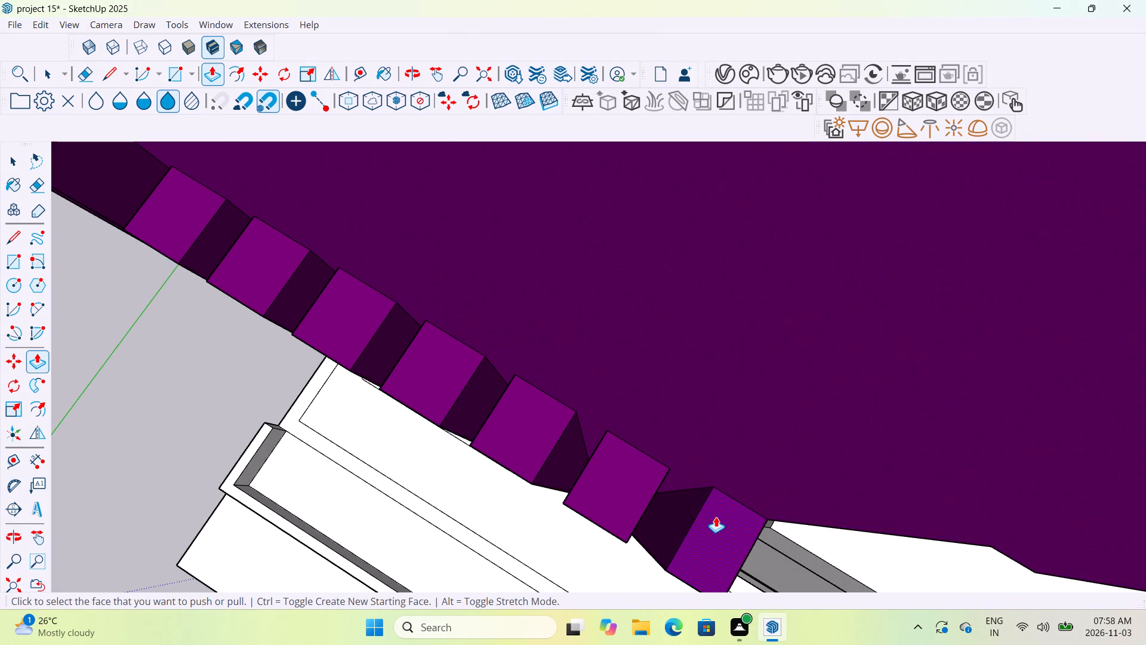
scroll(716, 517, "down", 20)
left_click_drag(716, 517, 725, 511)
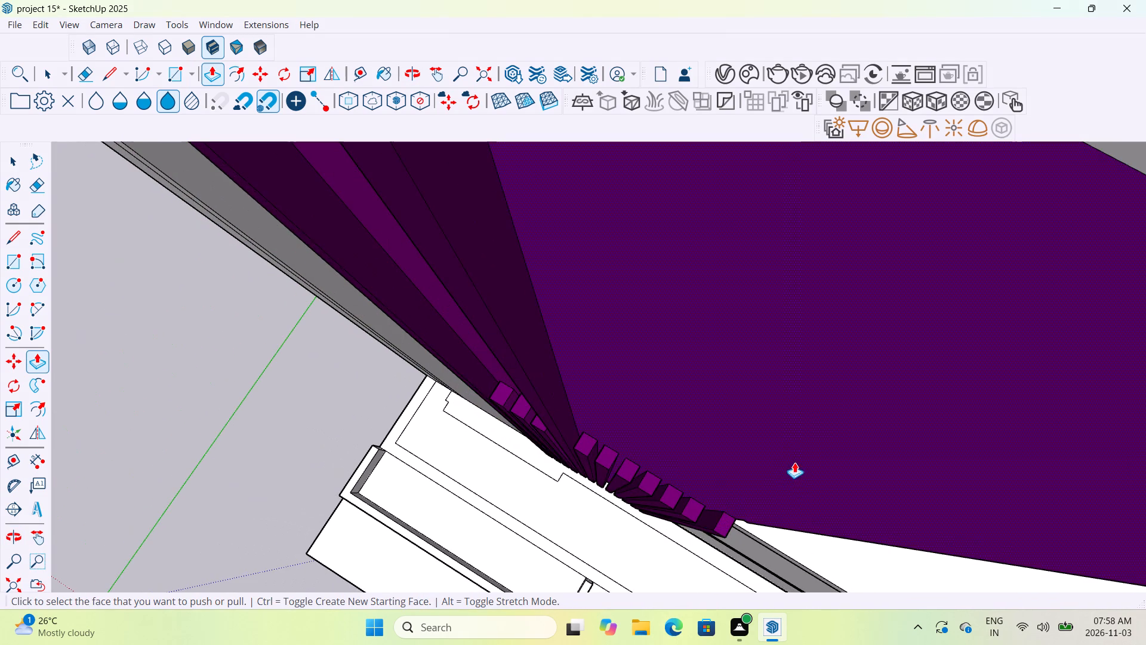
left_click(726, 520)
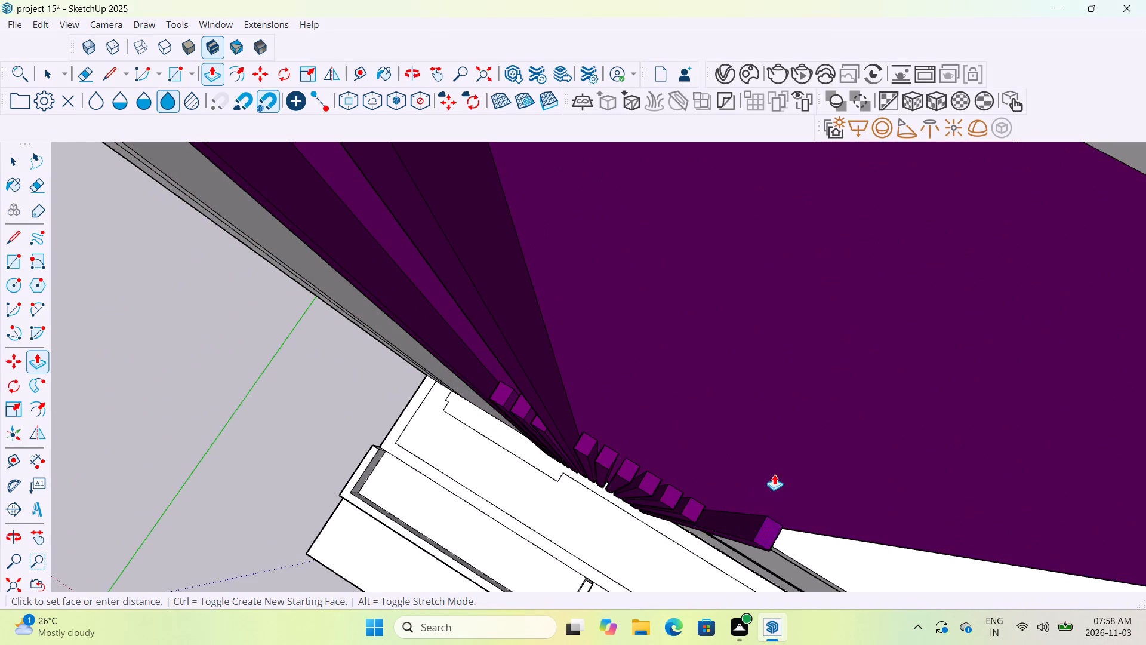
scroll(935, 409, "down", 12)
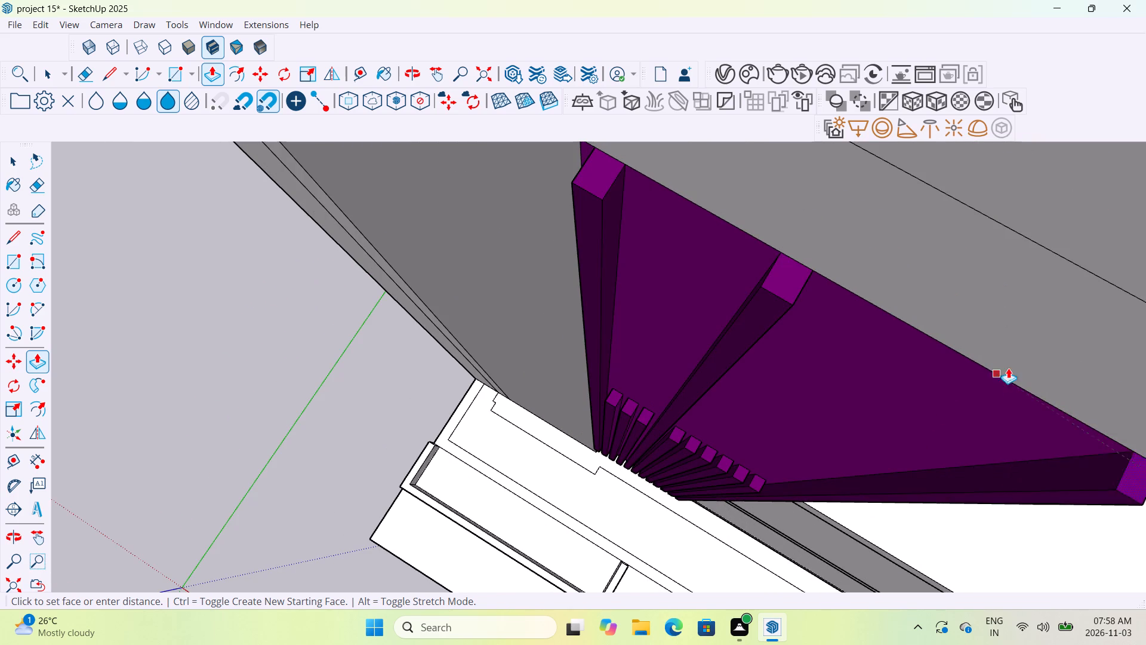
left_click(1081, 333)
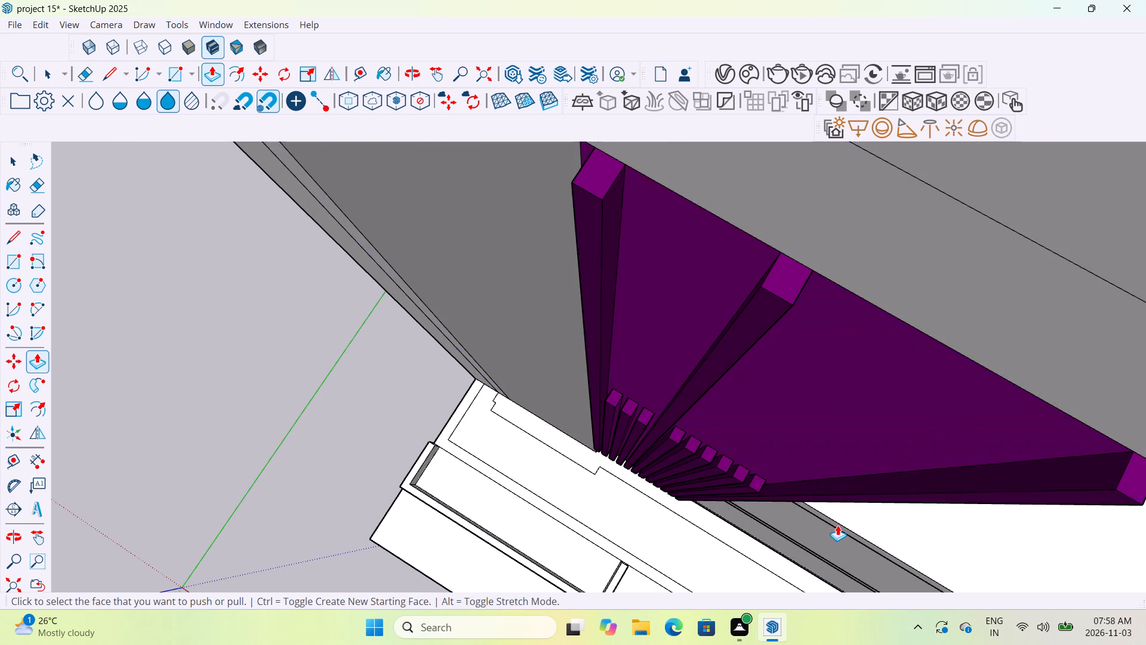
Repeat the same Push/Pull on the upper ends of the six short slats between the fifth slat and the side-block slat.
scroll(837, 525, "down", 7)
scroll(822, 558, "up", 6)
scroll(735, 428, "up", 4)
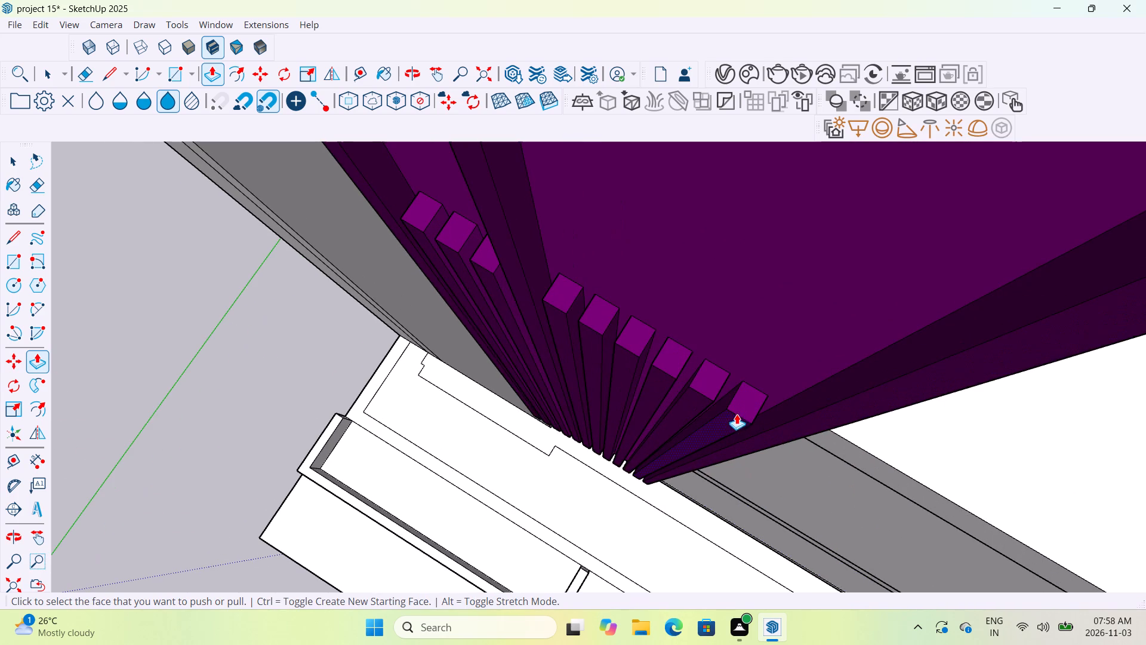
double_click(744, 397)
double_click(706, 373)
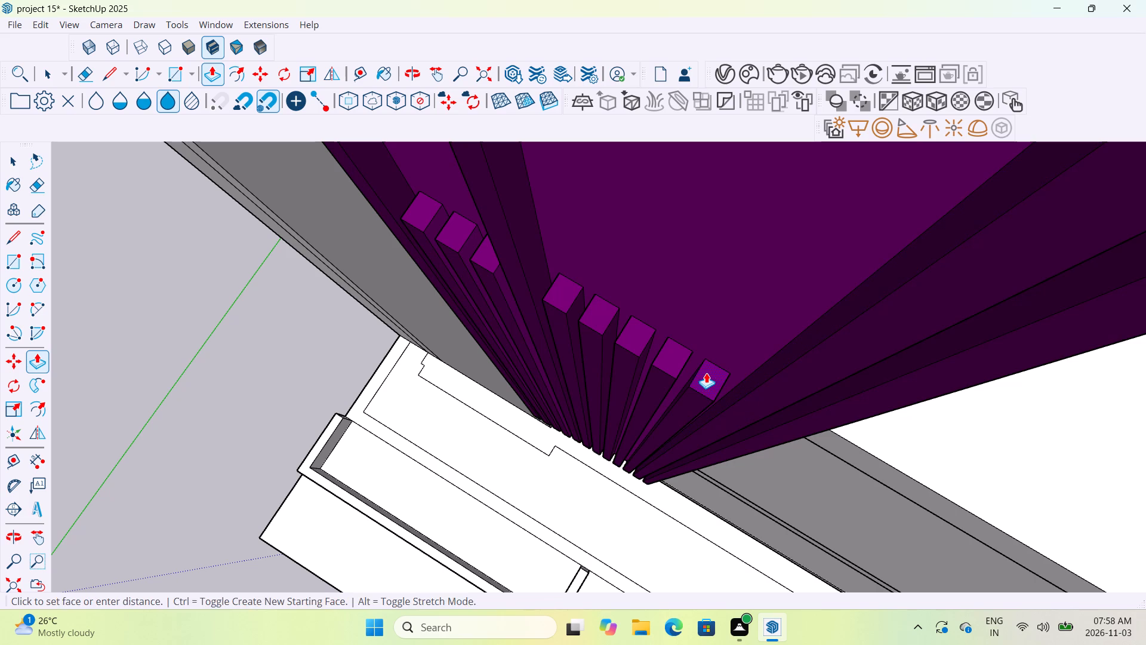
double_click(668, 356)
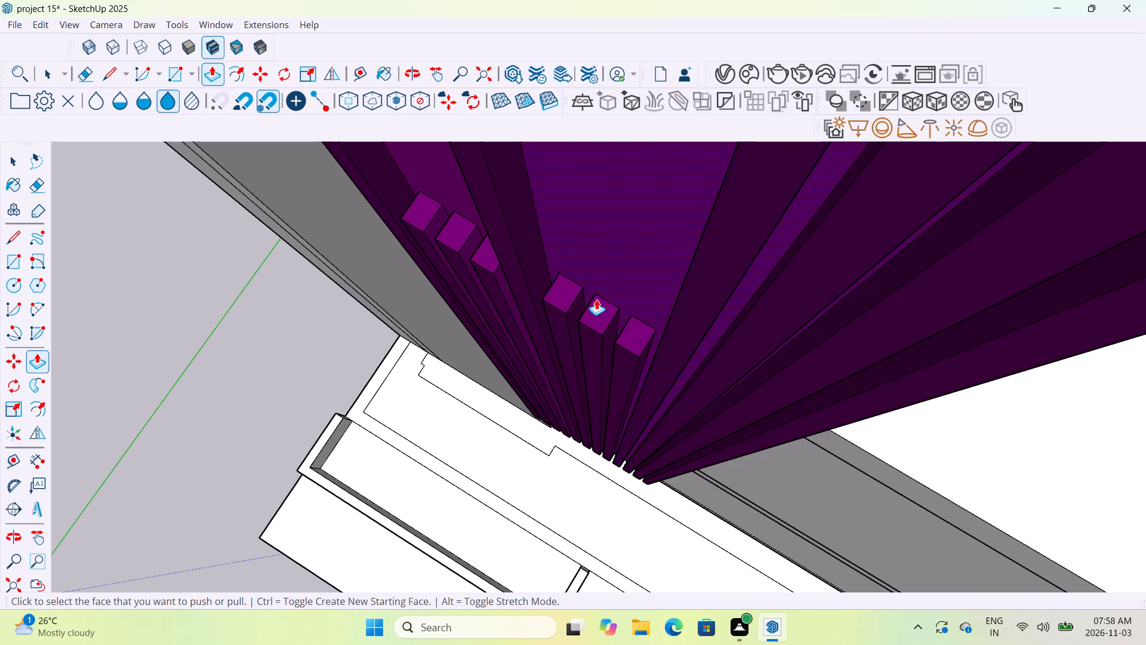
double_click(627, 327)
double_click(602, 315)
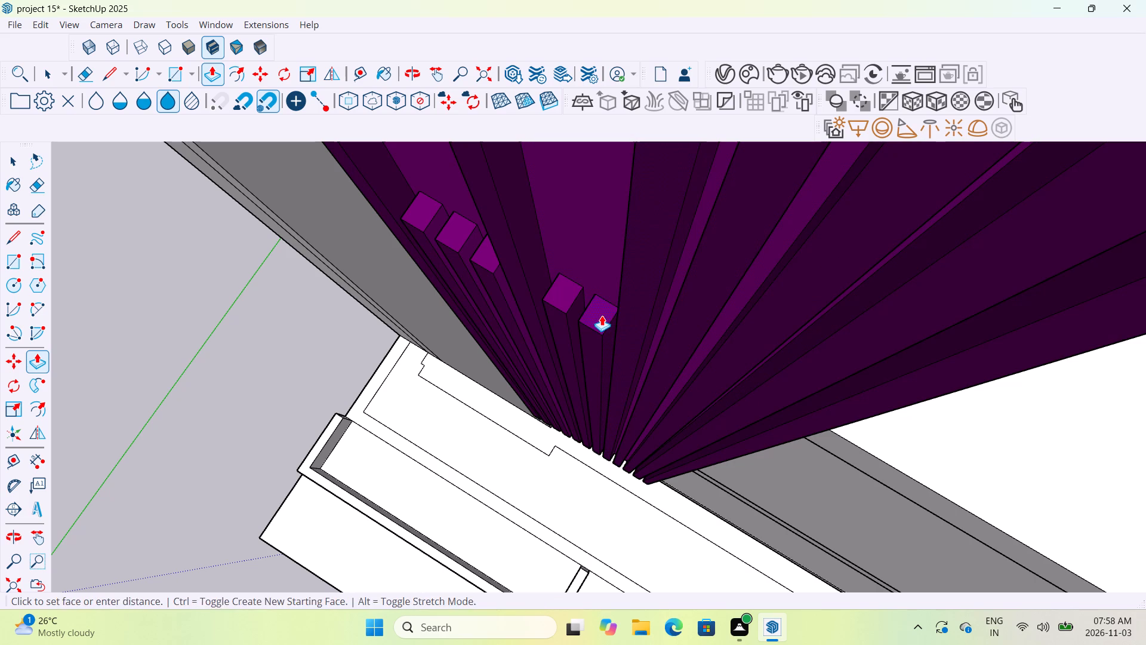
scroll(589, 324, "down", 17)
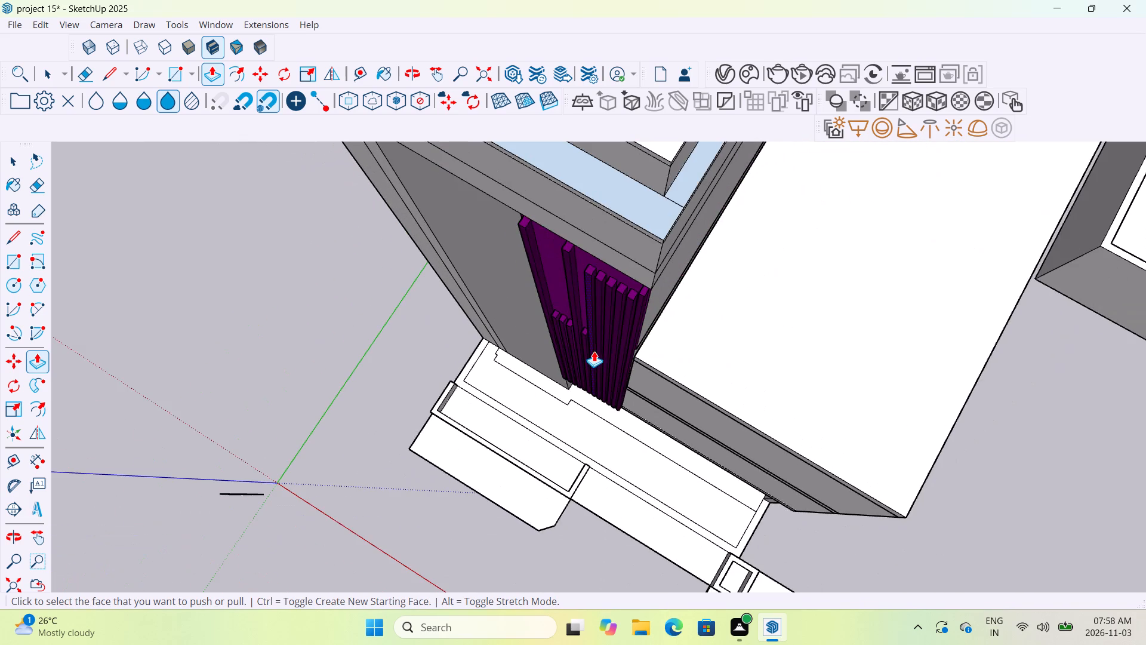
scroll(572, 349, "up", 6)
middle_click_drag(623, 306, 641, 294)
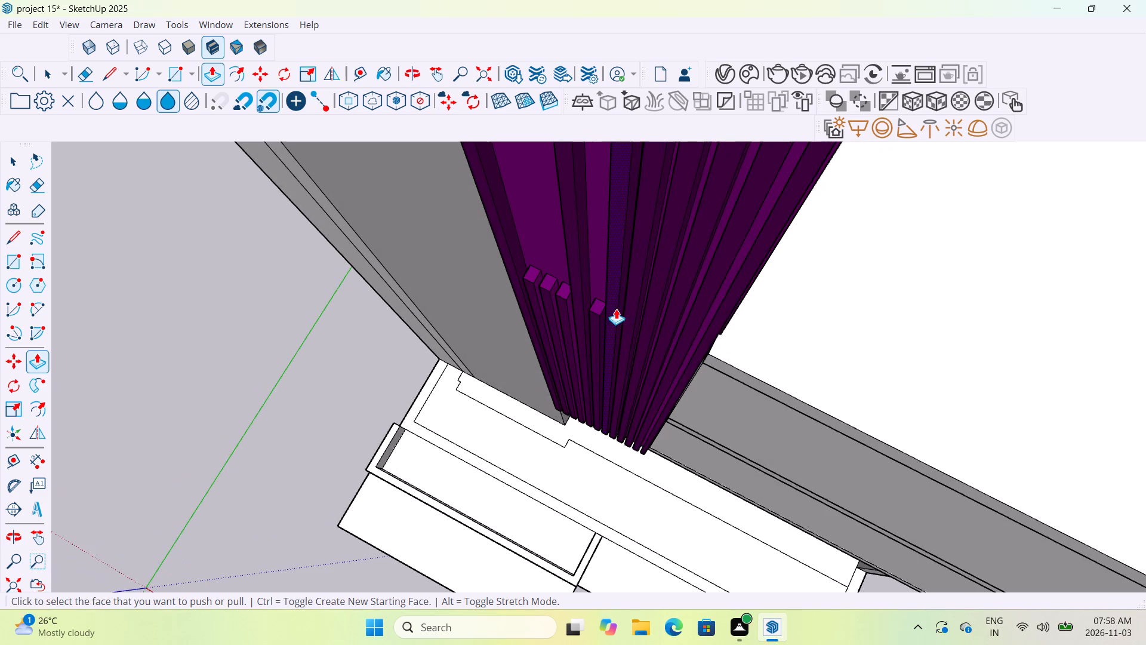
scroll(578, 288, "up", 9)
double_click(603, 321)
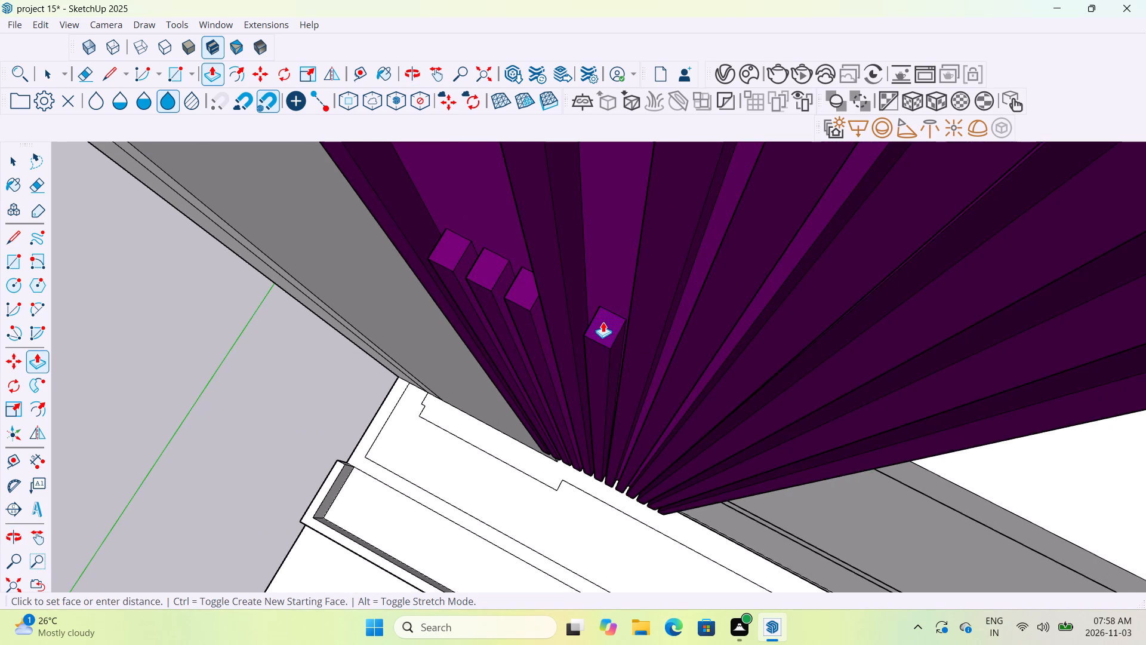
Extend the fourth and third slats from the far corner up to the panel's top edge by repeating the Push/Pull.
double_click(522, 286)
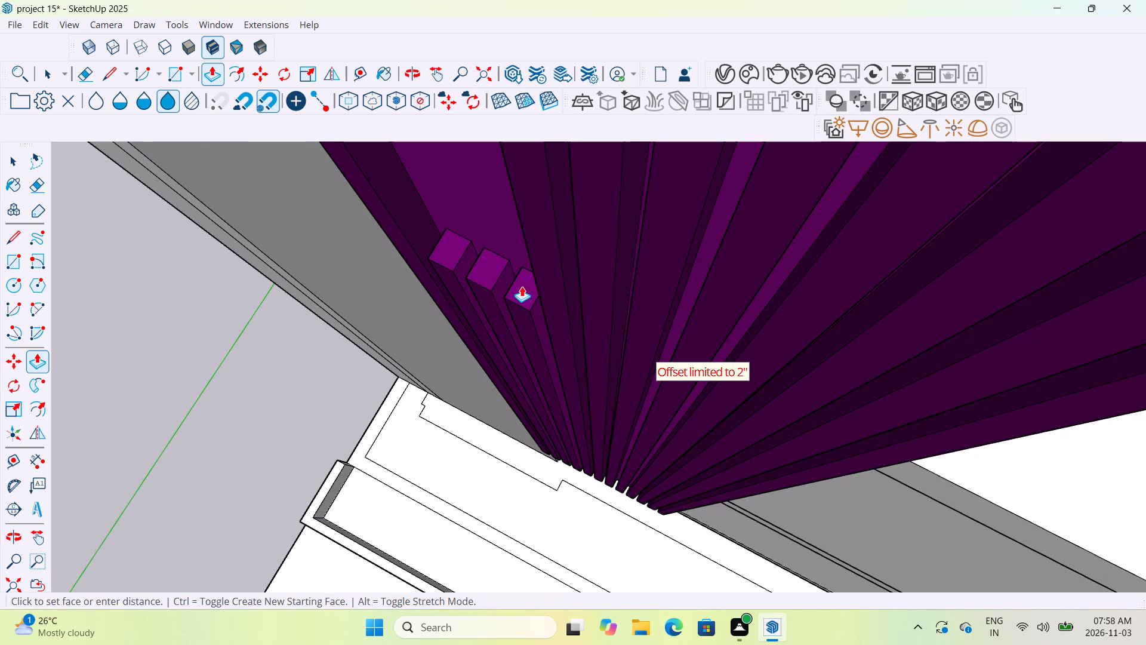
key("ctrl+z")
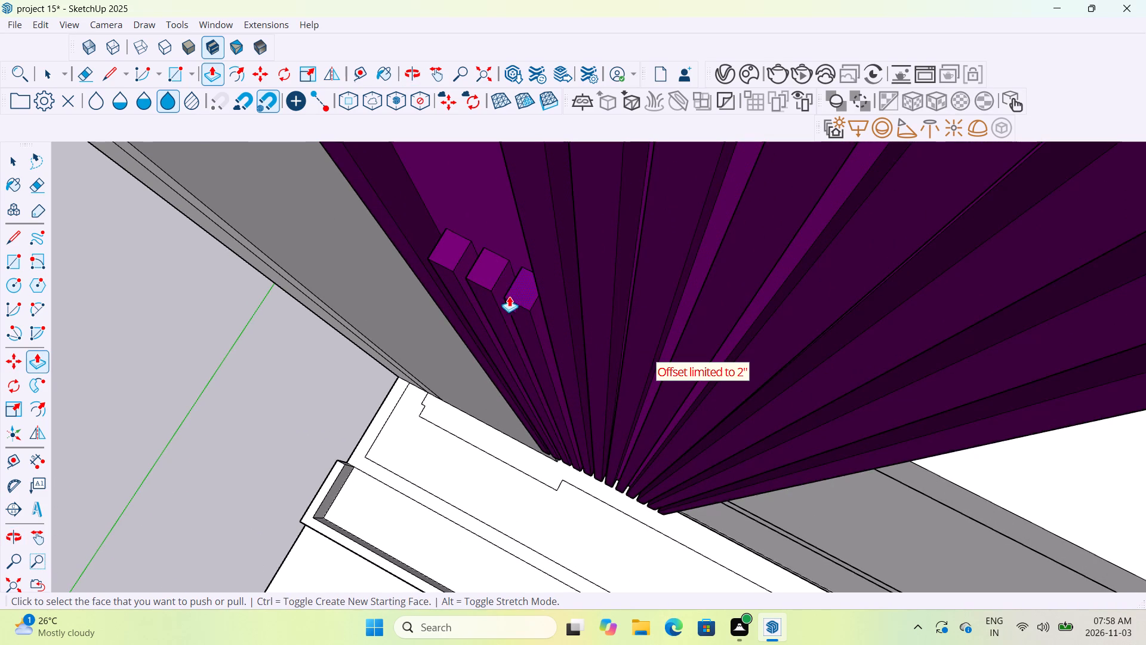
middle_click_drag(509, 296, 717, 257)
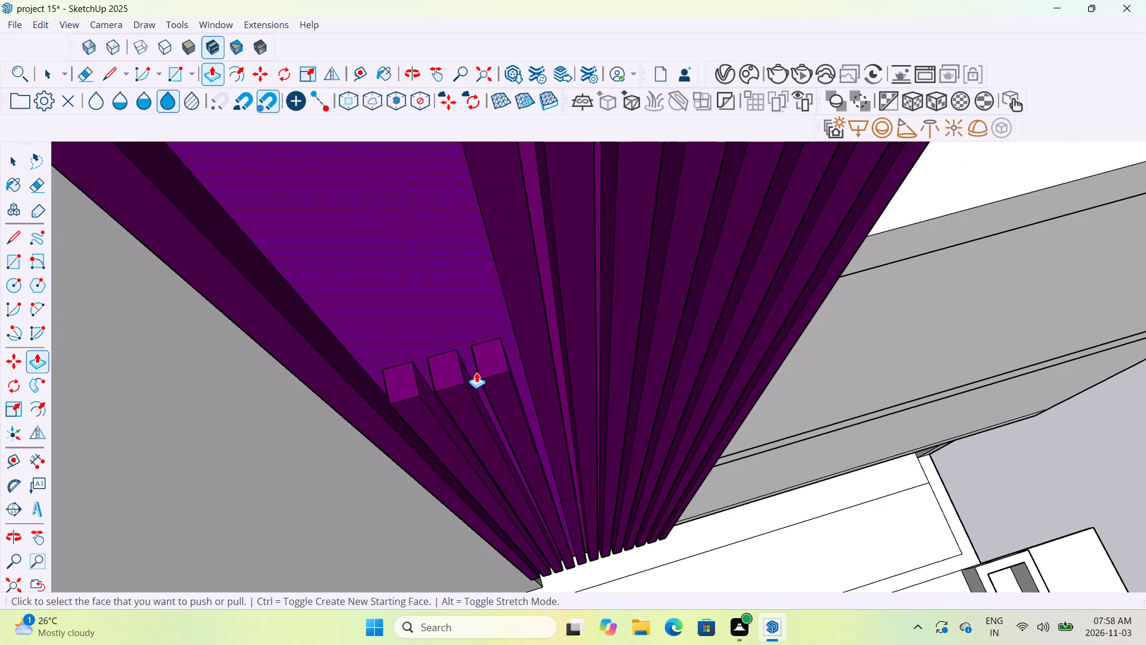
scroll(486, 371, "up", 6)
double_click(497, 342)
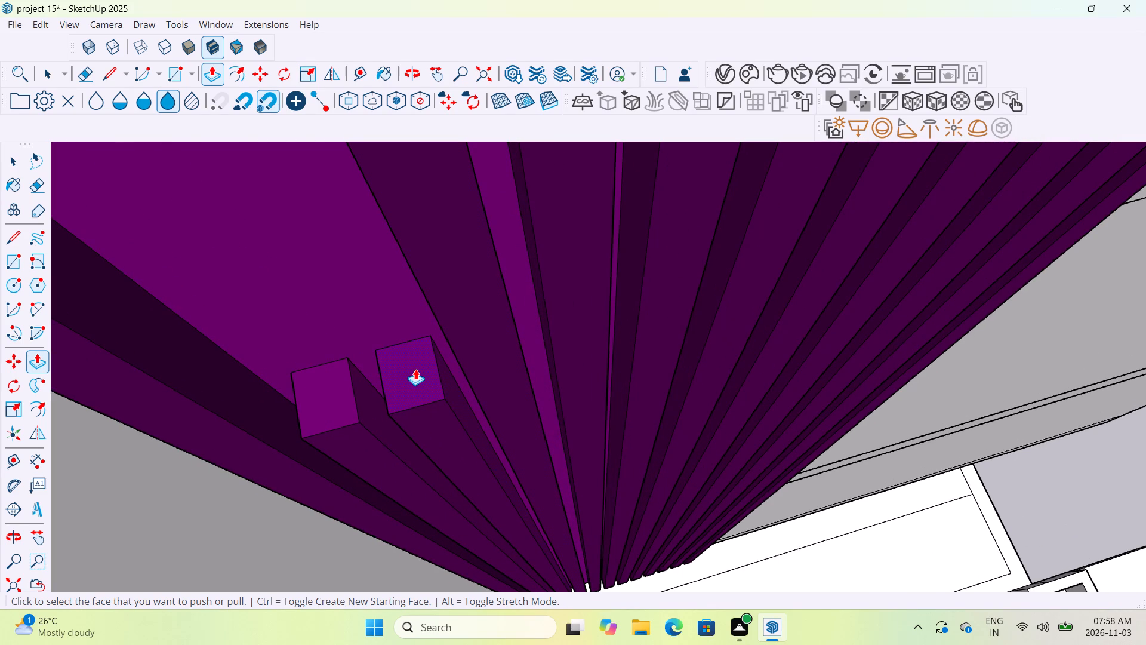
double_click(415, 369)
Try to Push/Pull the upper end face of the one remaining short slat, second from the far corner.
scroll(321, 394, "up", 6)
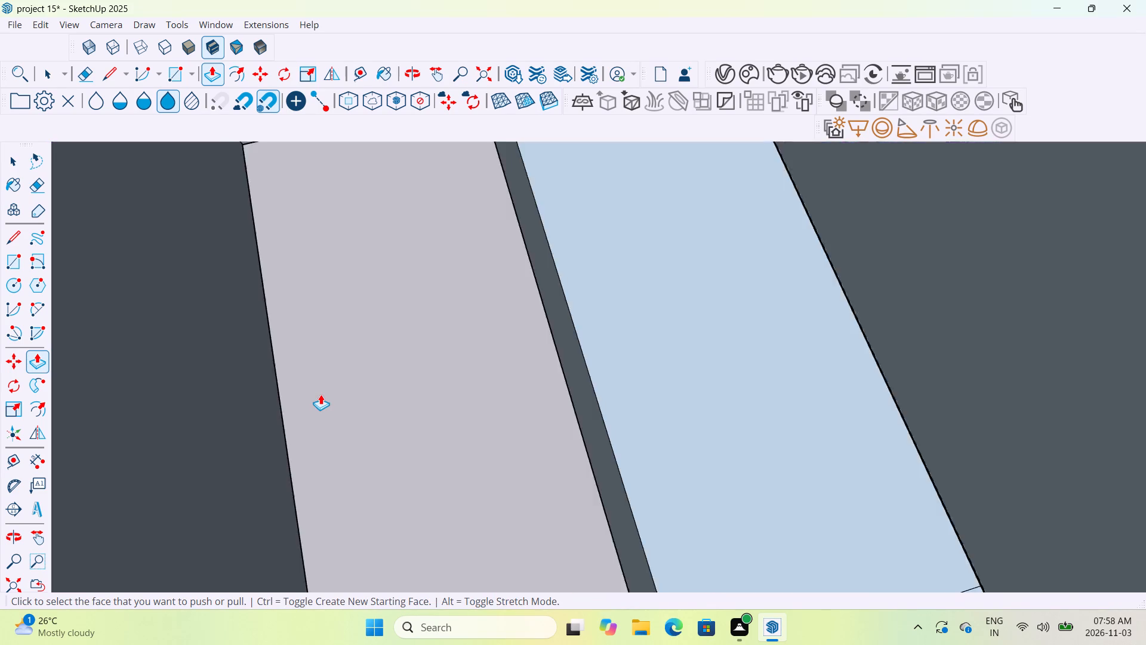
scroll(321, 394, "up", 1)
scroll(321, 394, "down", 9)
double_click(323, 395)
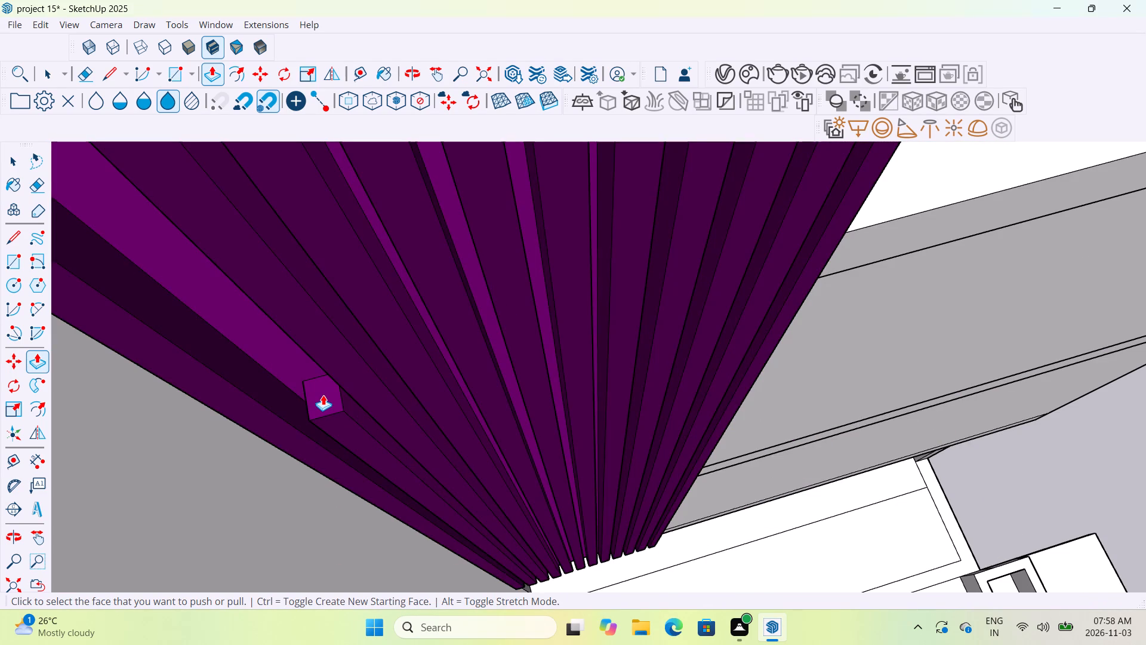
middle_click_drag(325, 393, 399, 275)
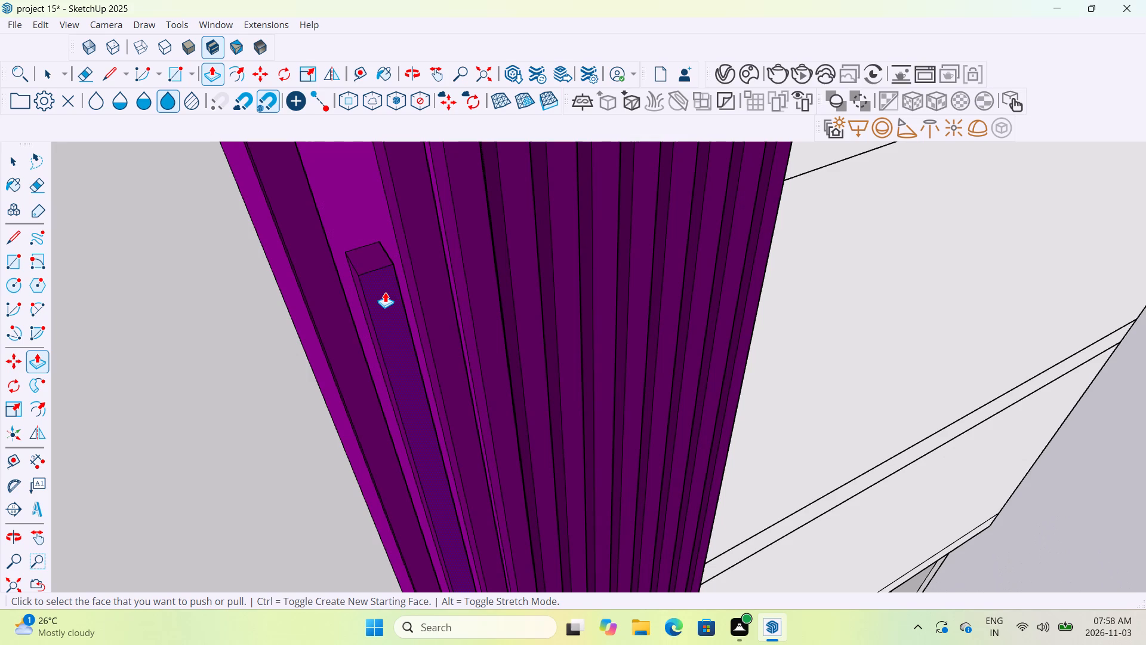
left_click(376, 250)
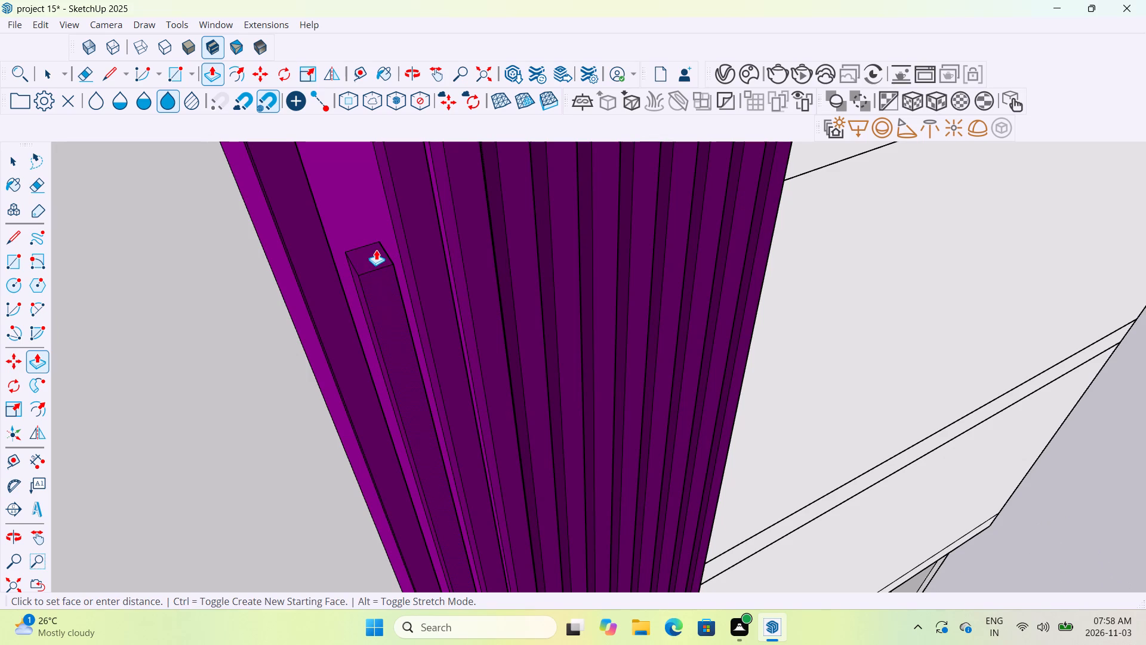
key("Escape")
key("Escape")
Examine the remaining short slat from several angles and check the slats' lower ends above the base.
scroll(371, 261, "up", 5)
scroll(373, 264, "down", 6)
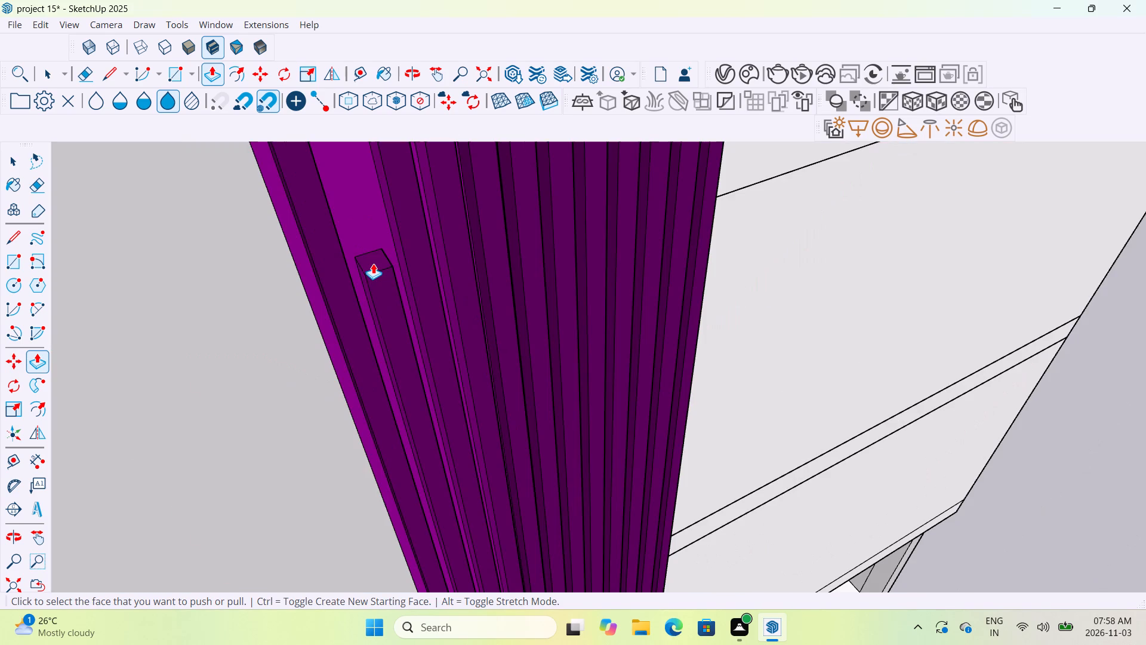
middle_click_drag(373, 263, 400, 302)
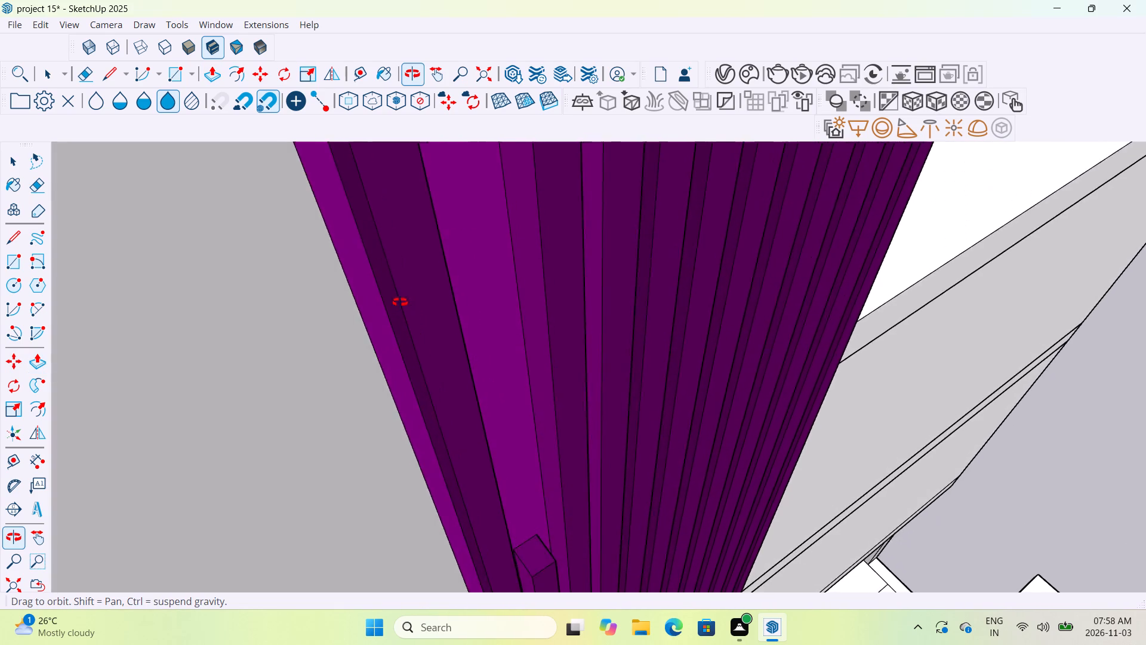
middle_click_drag(400, 302, 369, 252)
scroll(369, 252, "down", 6)
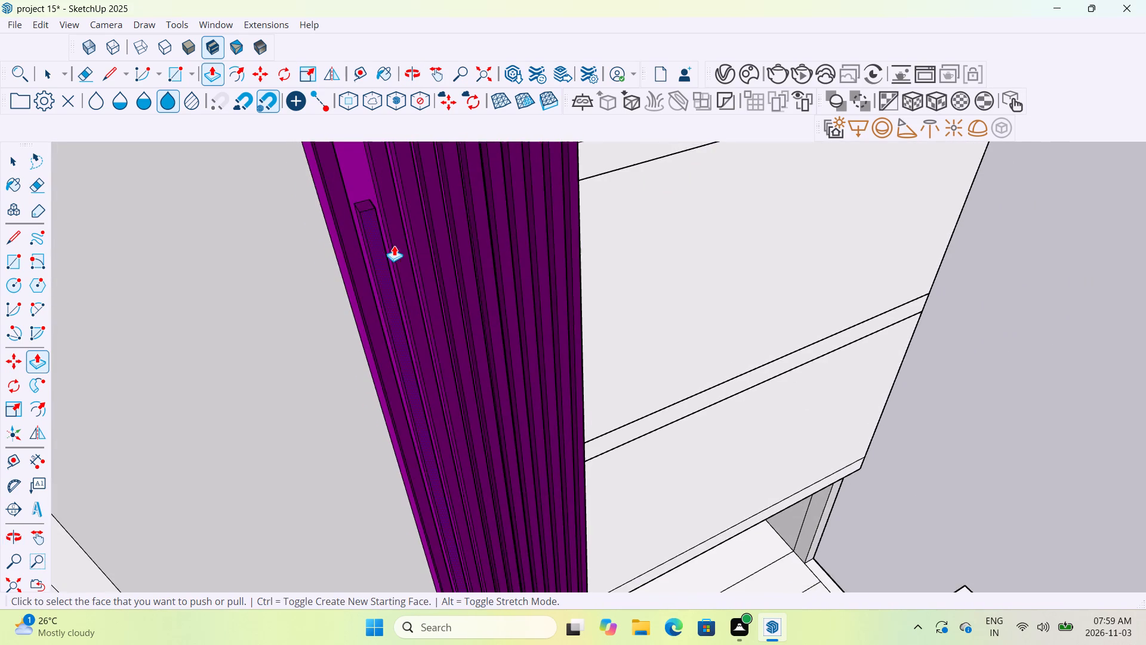
scroll(394, 245, "down", 18)
middle_click_drag(404, 313, 404, 312)
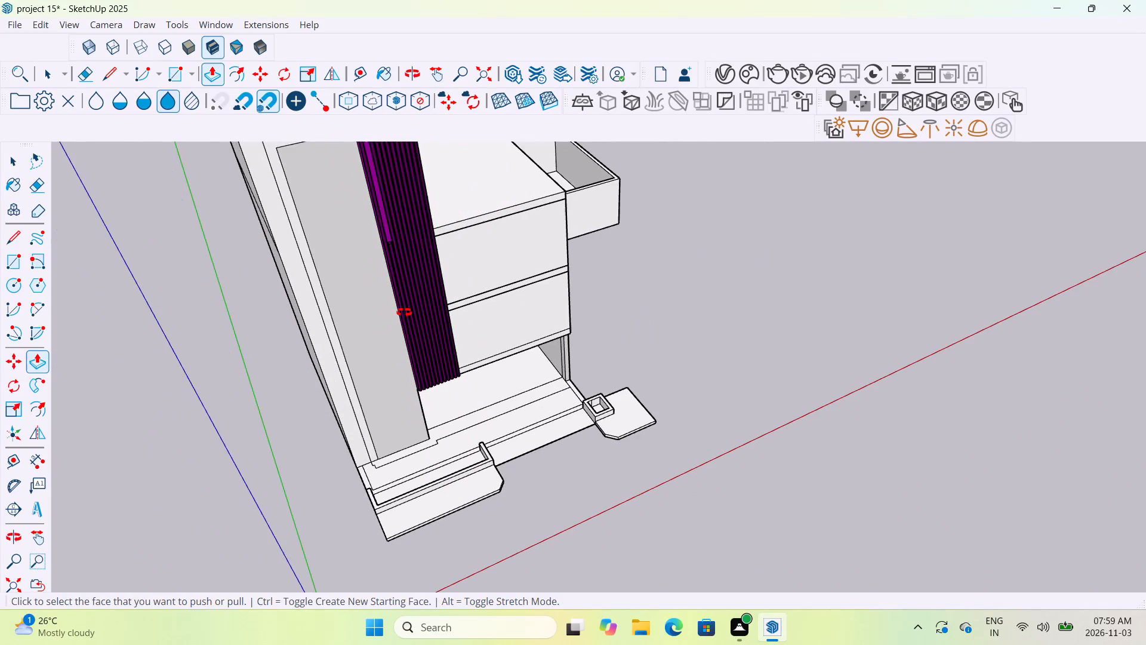
middle_click_drag(404, 312, 373, 262)
scroll(428, 373, "up", 11)
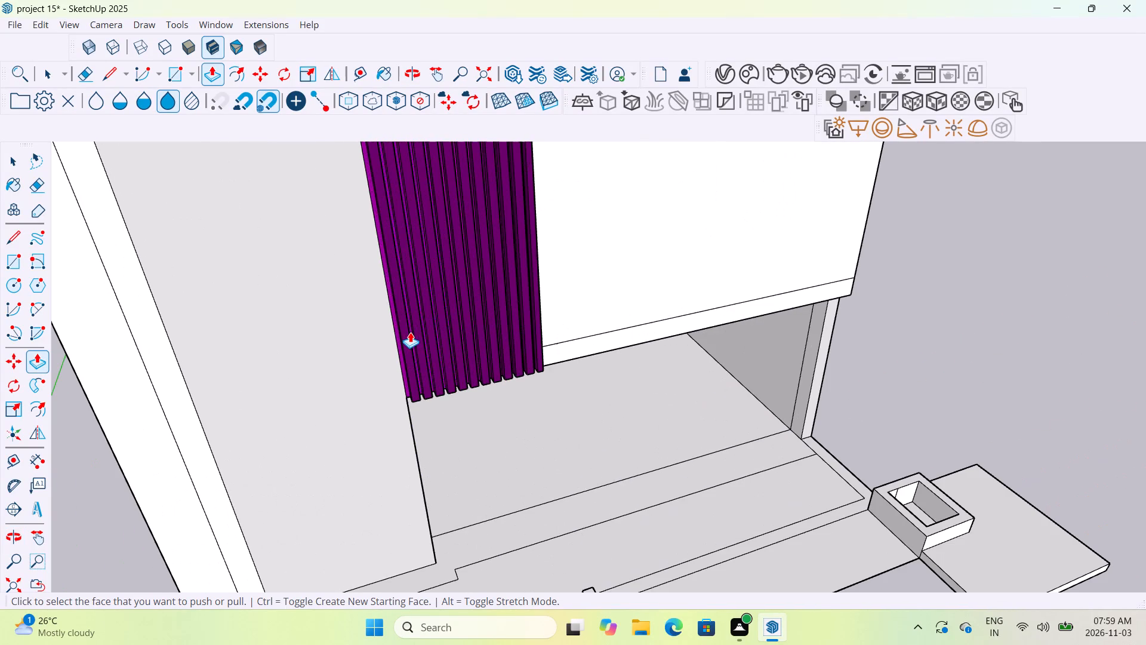
Extend the two short slats nearest the side-block corner slat up to the panel's top edge by repeating the Push/Pull.
scroll(426, 316, "down", 12)
middle_click_drag(436, 282, 438, 330)
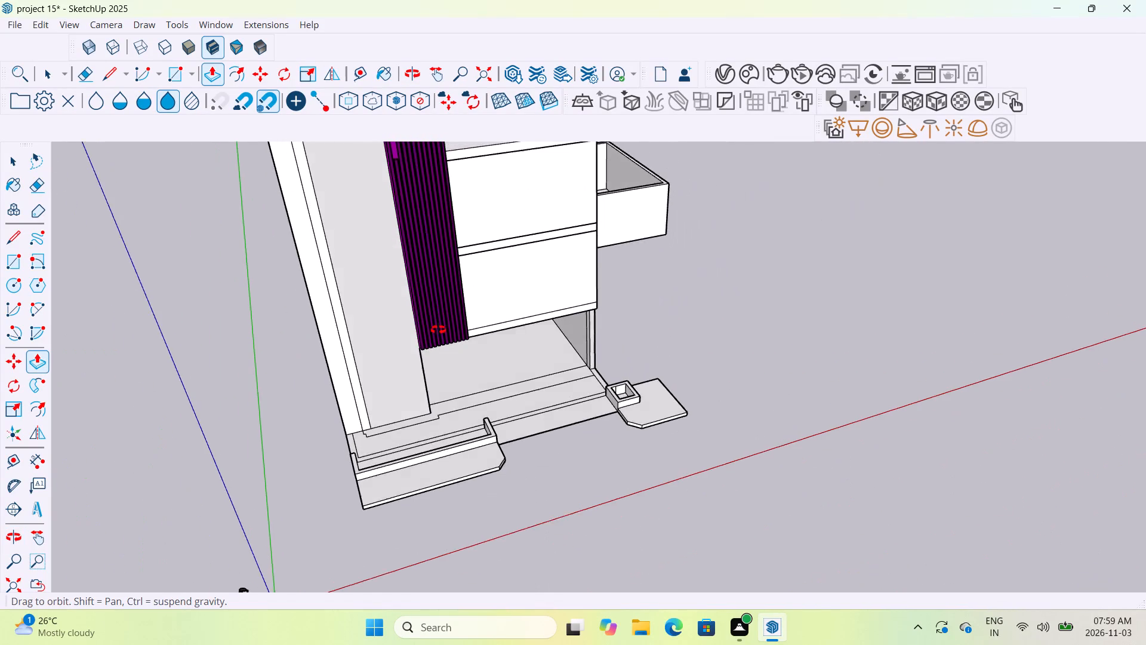
middle_click_drag(438, 330, 432, 397)
scroll(432, 397, "down", 6)
scroll(396, 214, "up", 5)
scroll(428, 251, "up", 4)
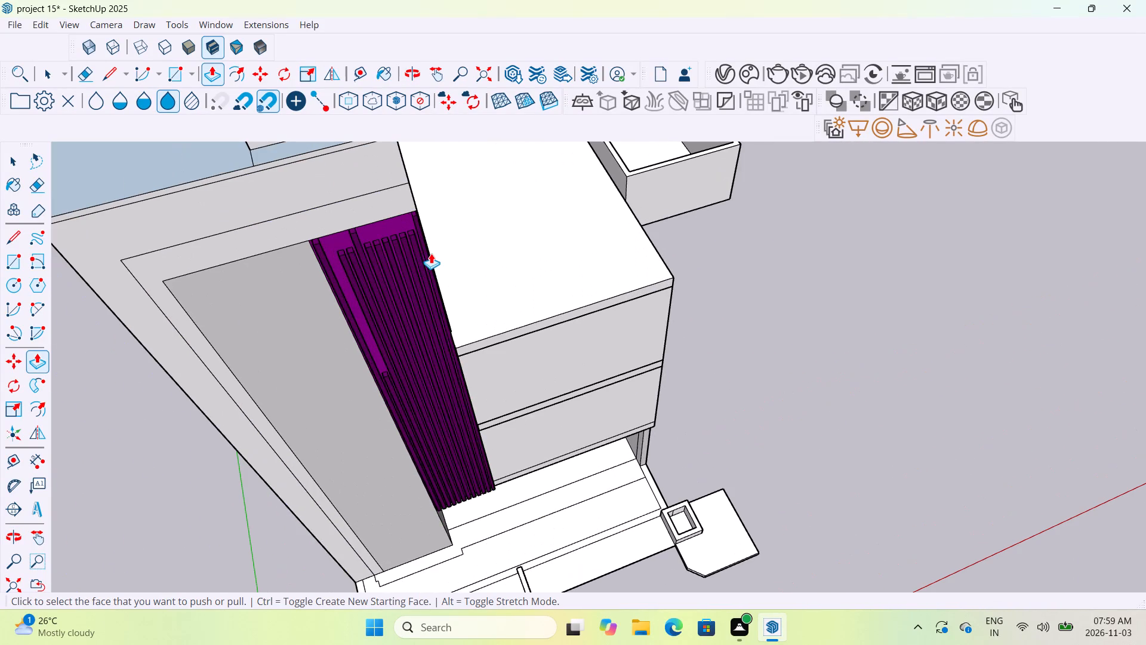
scroll(396, 211, "up", 10)
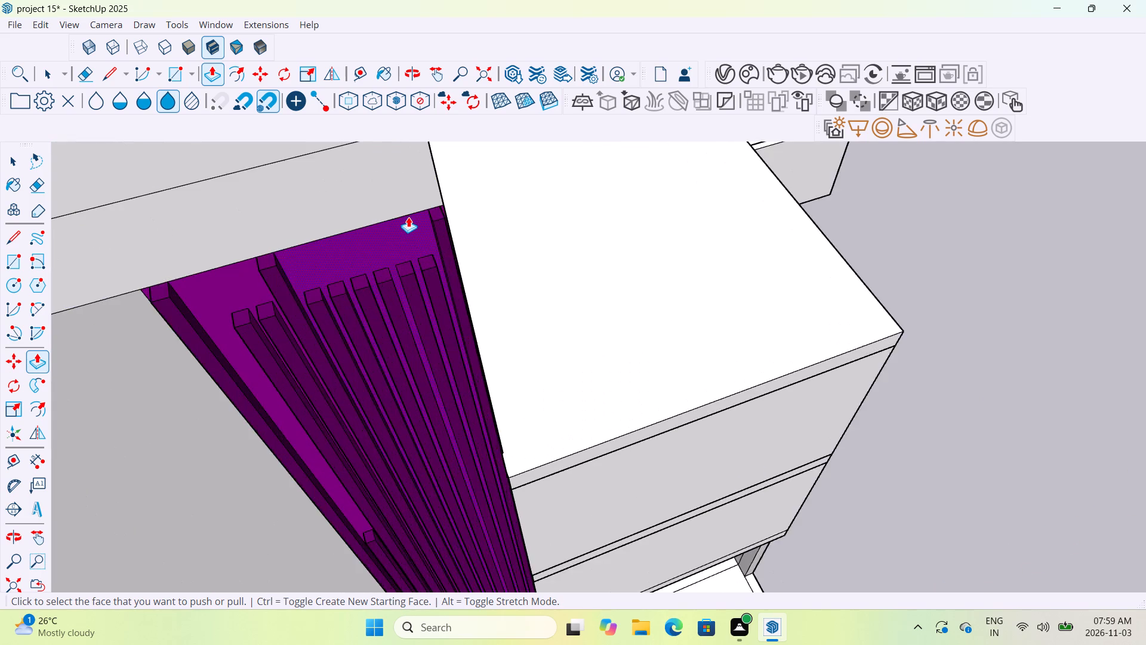
scroll(411, 226, "up", 5)
double_click(438, 274)
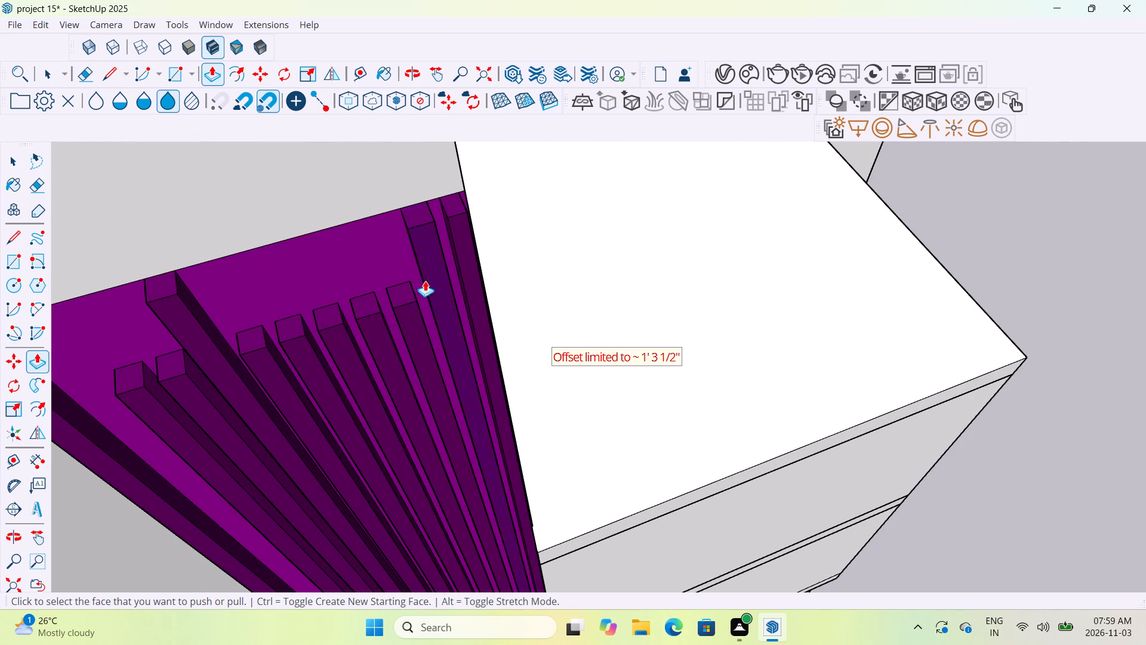
double_click(403, 286)
double_click(368, 293)
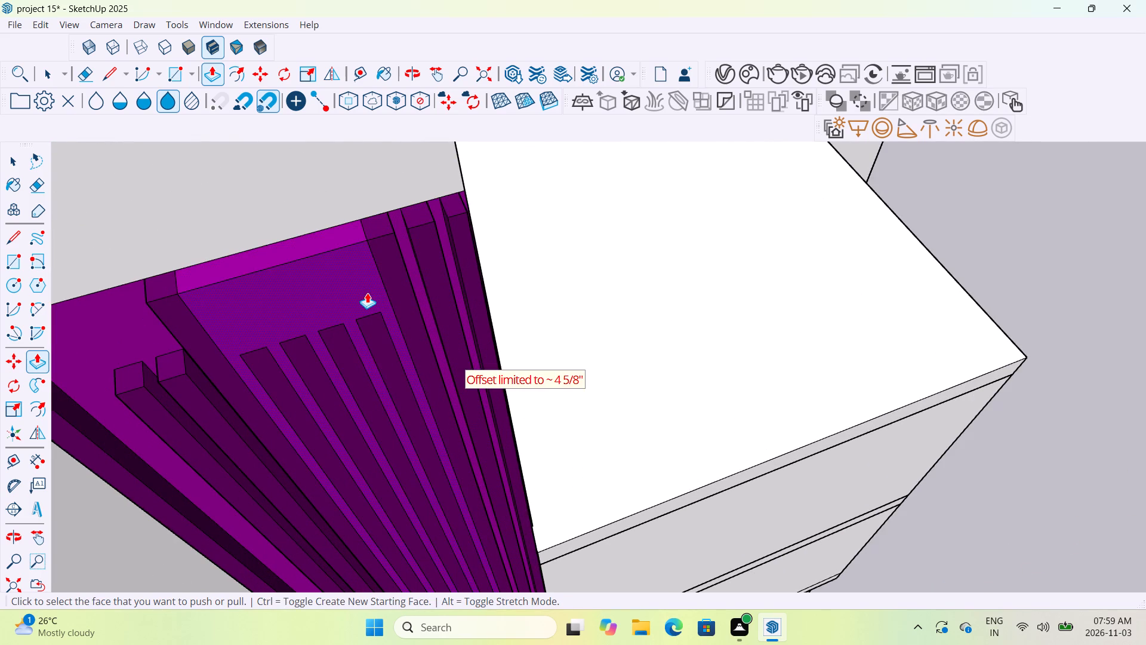
key("ctrl+z")
Repeat the Push/Pull on the upper ends of the other six stepped slats, leaving the much shorter one second from the far corner.
scroll(365, 294, "up", 4)
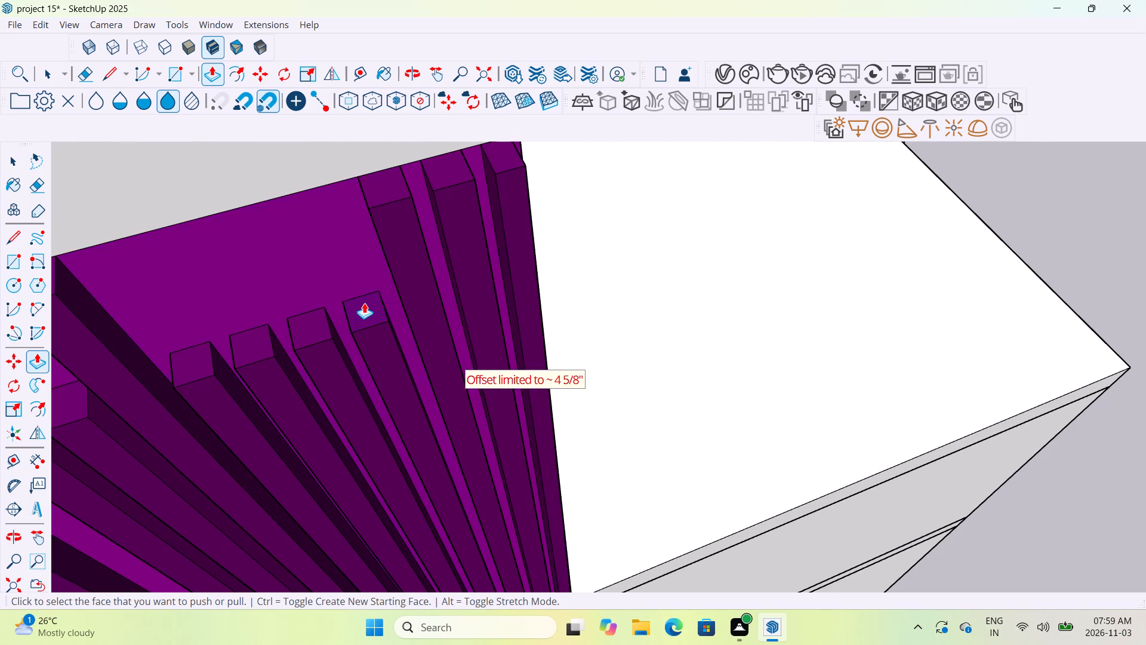
double_click(364, 303)
double_click(314, 317)
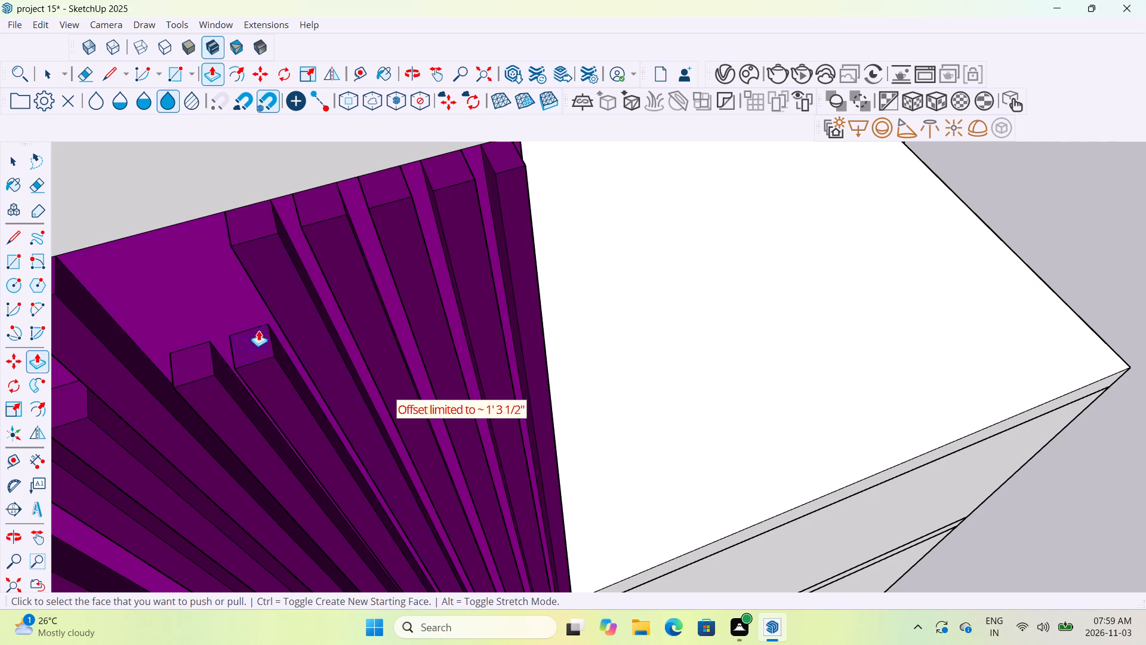
double_click(248, 336)
left_click(201, 352)
left_click(201, 352)
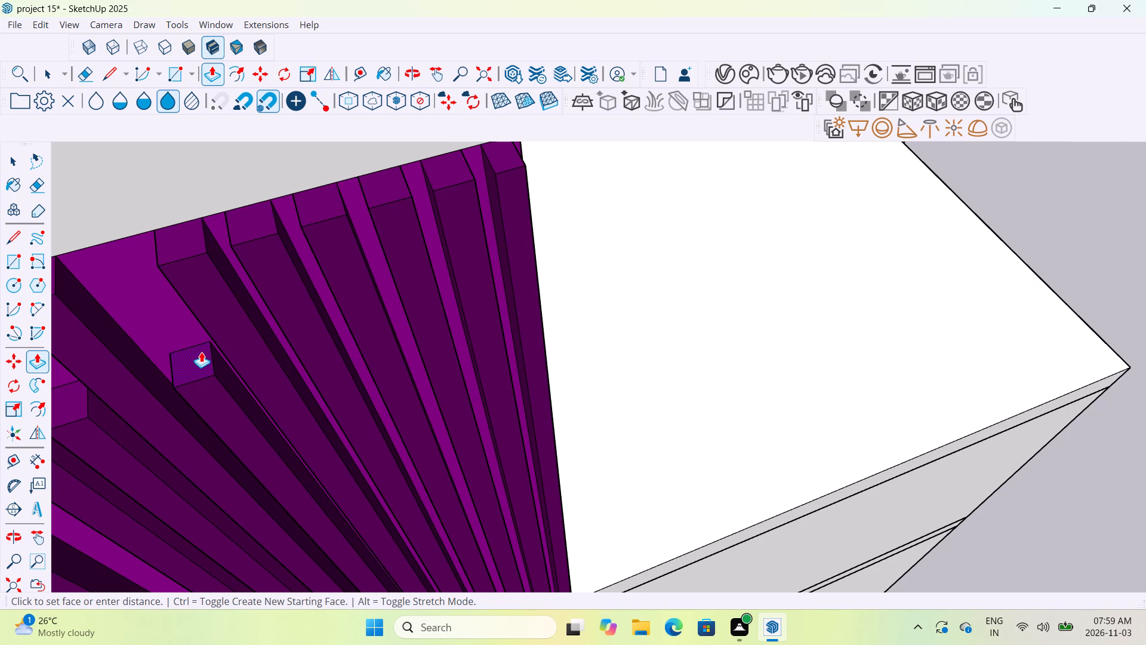
double_click(201, 352)
scroll(201, 352, "down", 14)
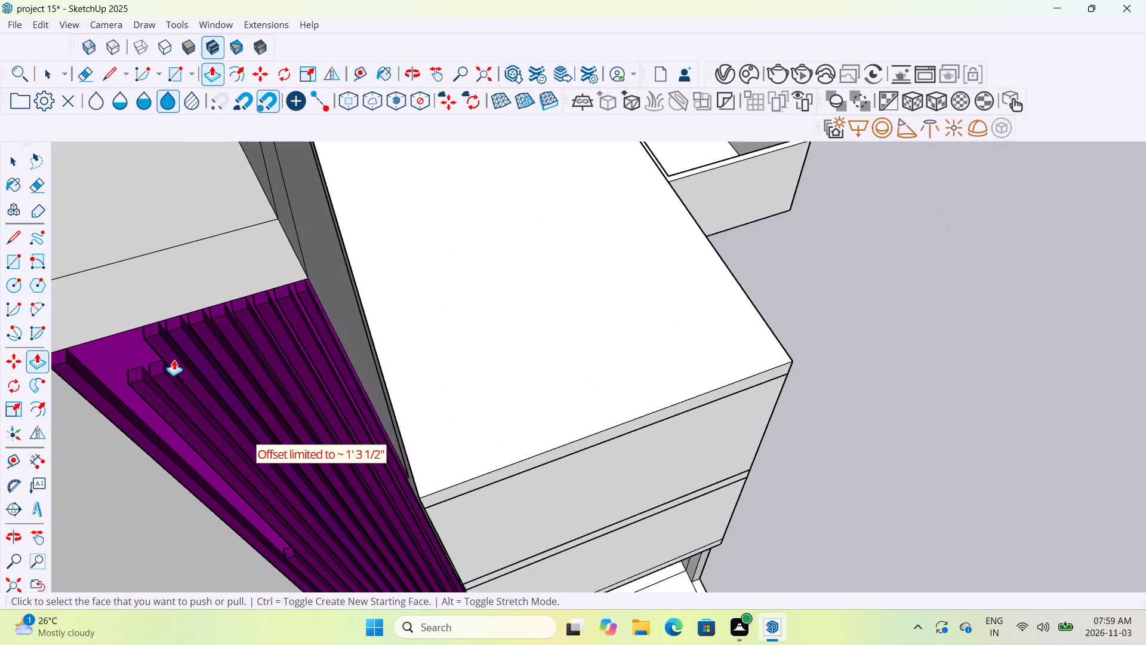
scroll(161, 365, "up", 12)
double_click(155, 367)
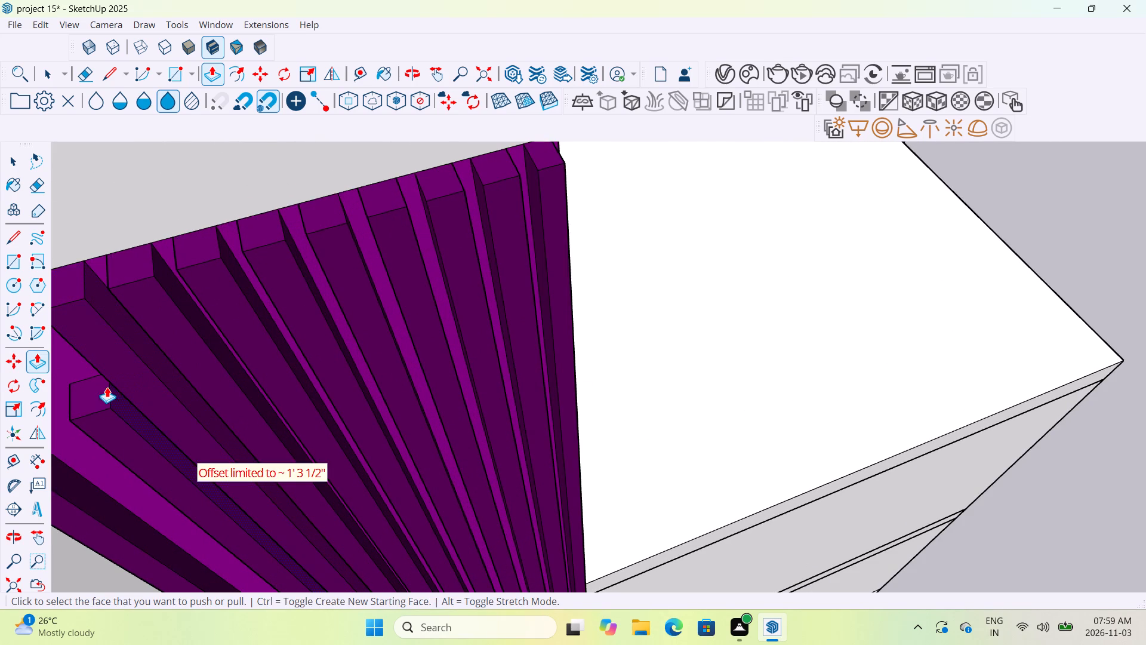
double_click(99, 392)
key("Escape")
Push/Pull the plain panel beside the slats so its face is flush with the slats' front.
scroll(686, 235, "down", 7)
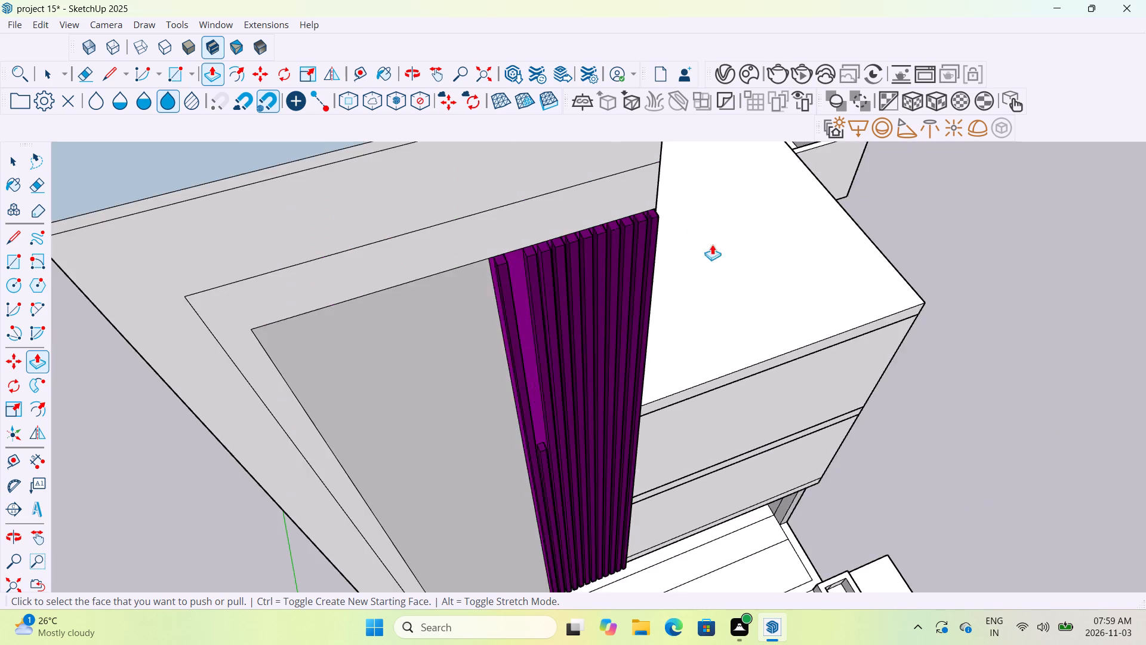
scroll(712, 254, "down", 8)
middle_click_drag(637, 456, 562, 311)
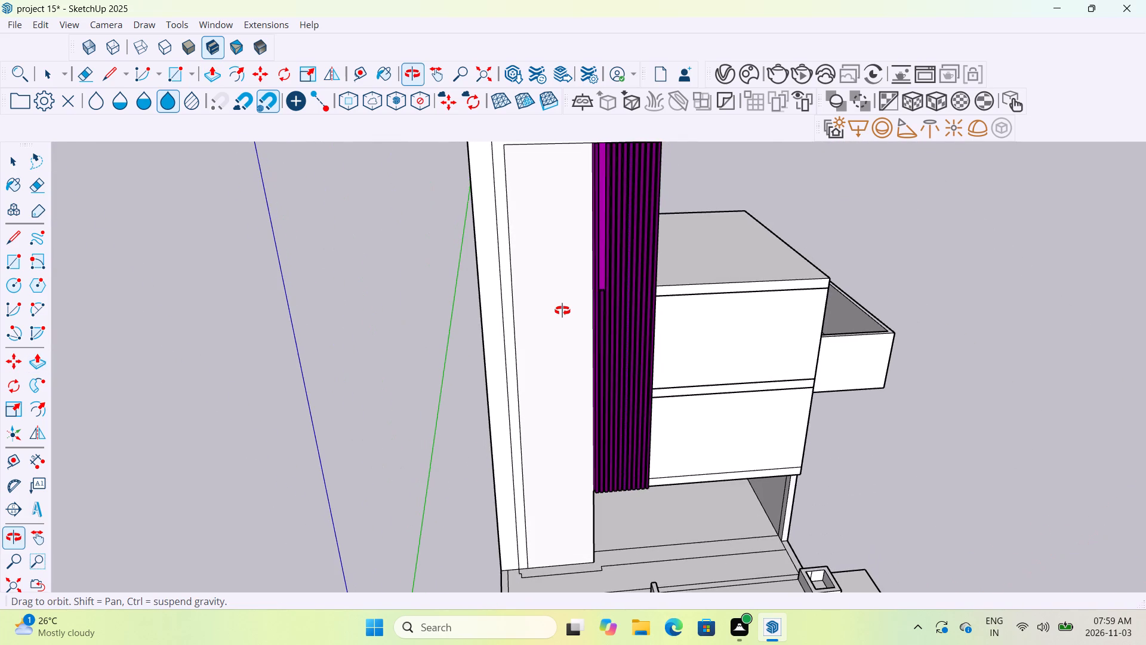
middle_click_drag(562, 311, 785, 322)
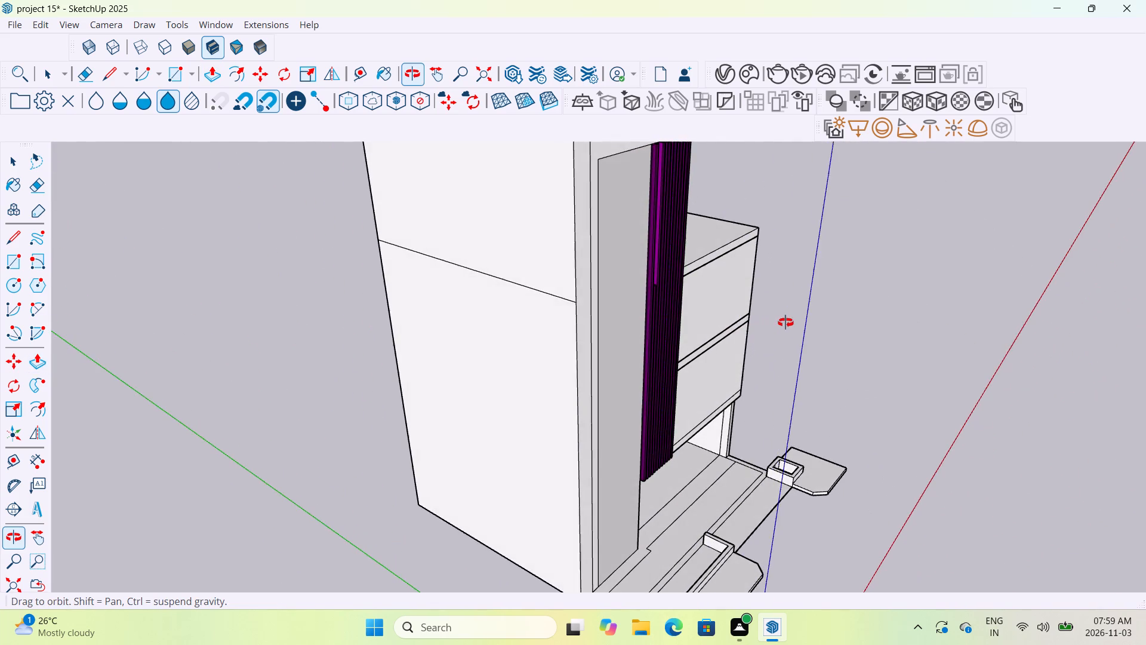
middle_click_drag(785, 322, 785, 311)
left_click(613, 330)
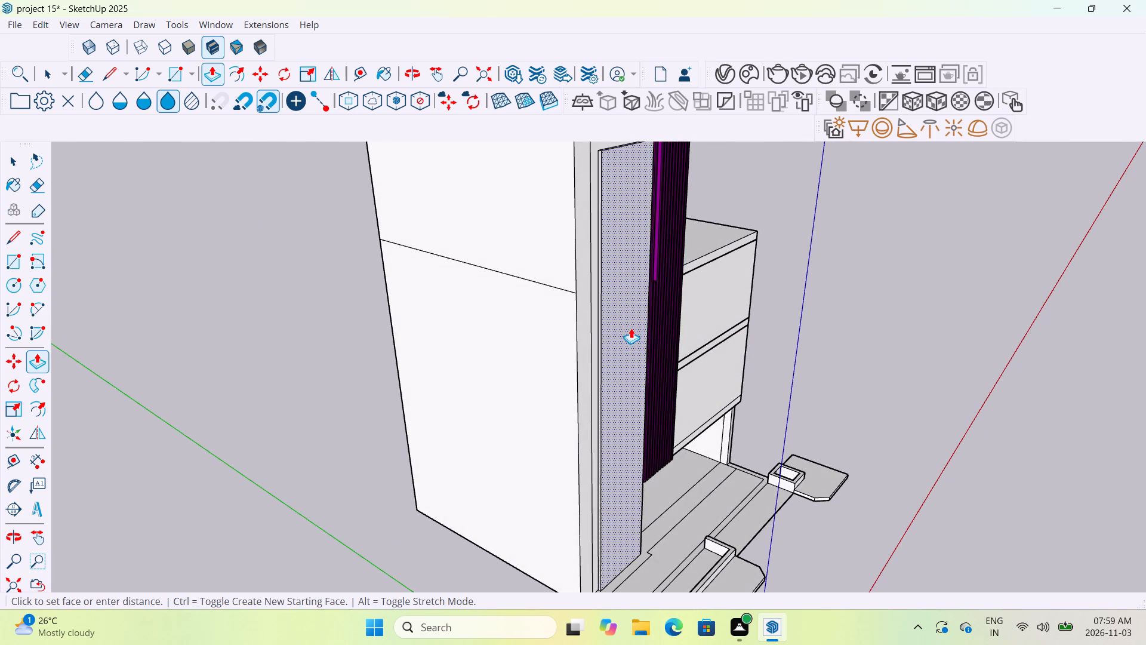
middle_click_drag(621, 331, 463, 355)
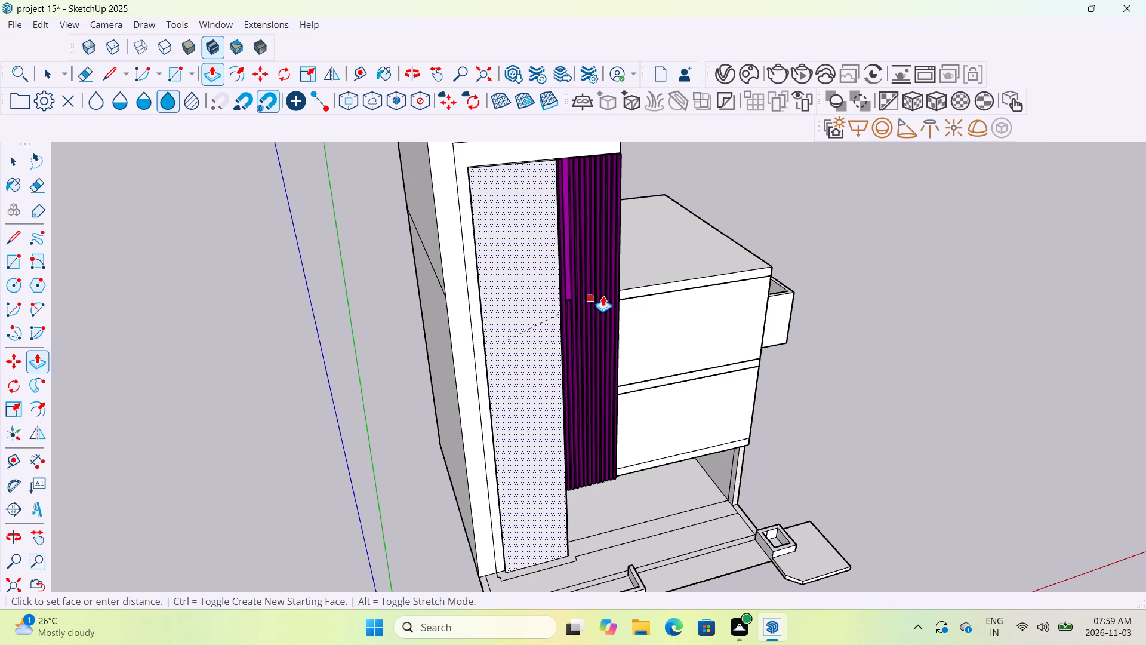
left_click(615, 290)
Push/Pull the front face of the tall block's outer frame forward towards the slats' front plane.
middle_click_drag(555, 333, 646, 310)
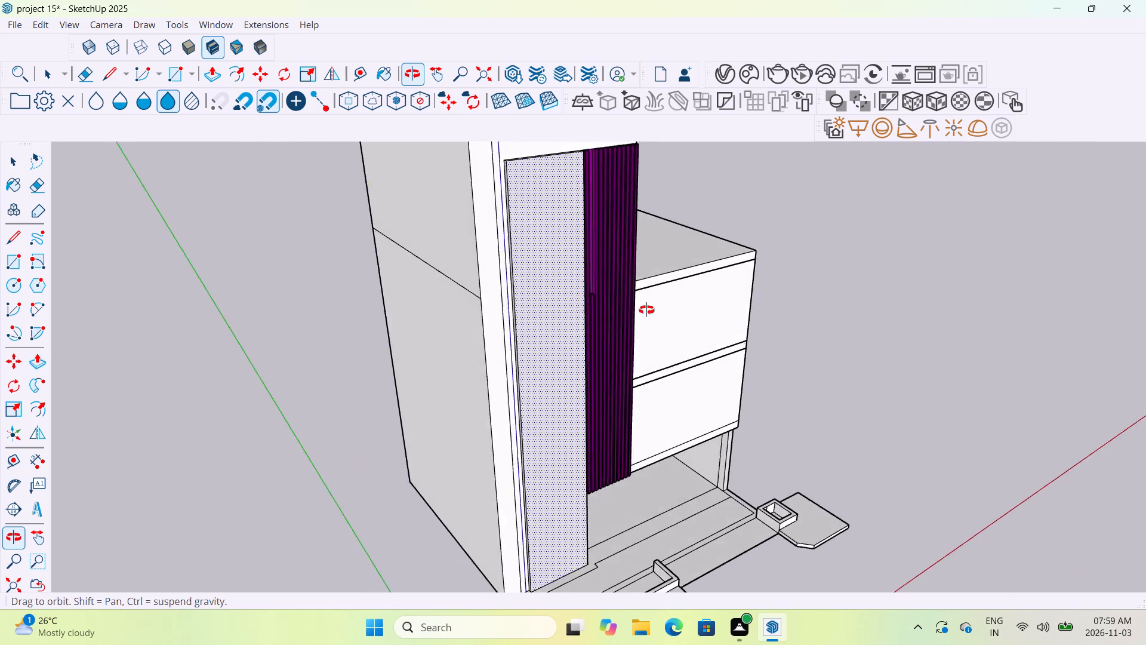
middle_click_drag(646, 310, 763, 284)
scroll(589, 329, "up", 11)
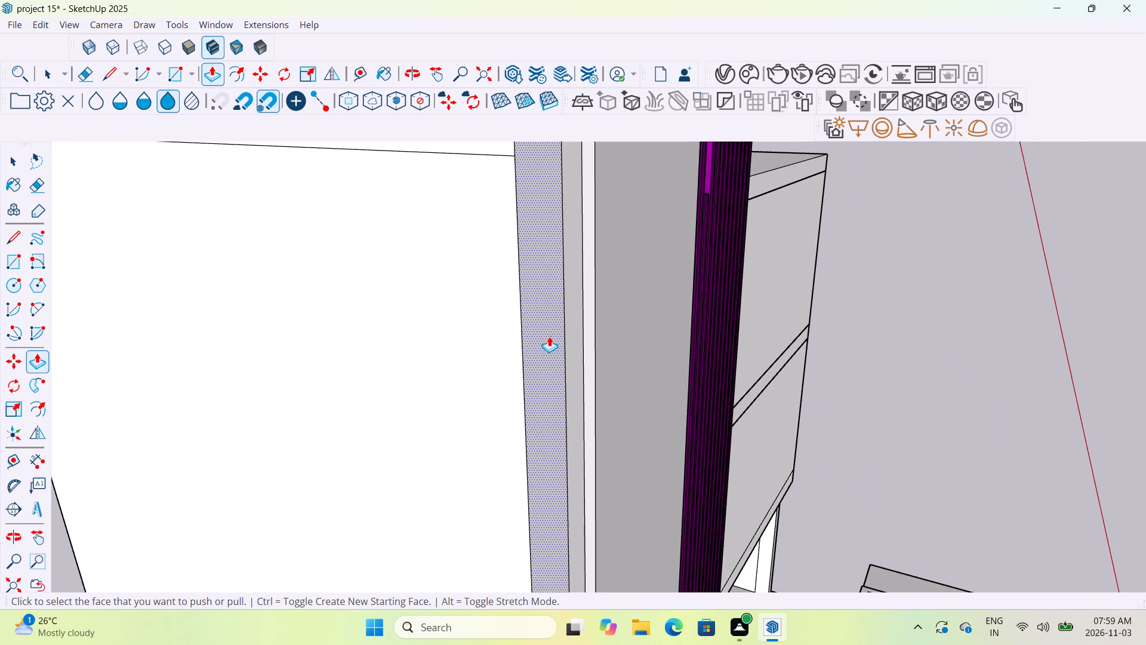
left_click(532, 343)
middle_click_drag(599, 317, 415, 328)
left_click(560, 288)
Push/Pull the outer frame's front face to align with the top corner of the slat at the side-block corner.
middle_click_drag(905, 295, 643, 345)
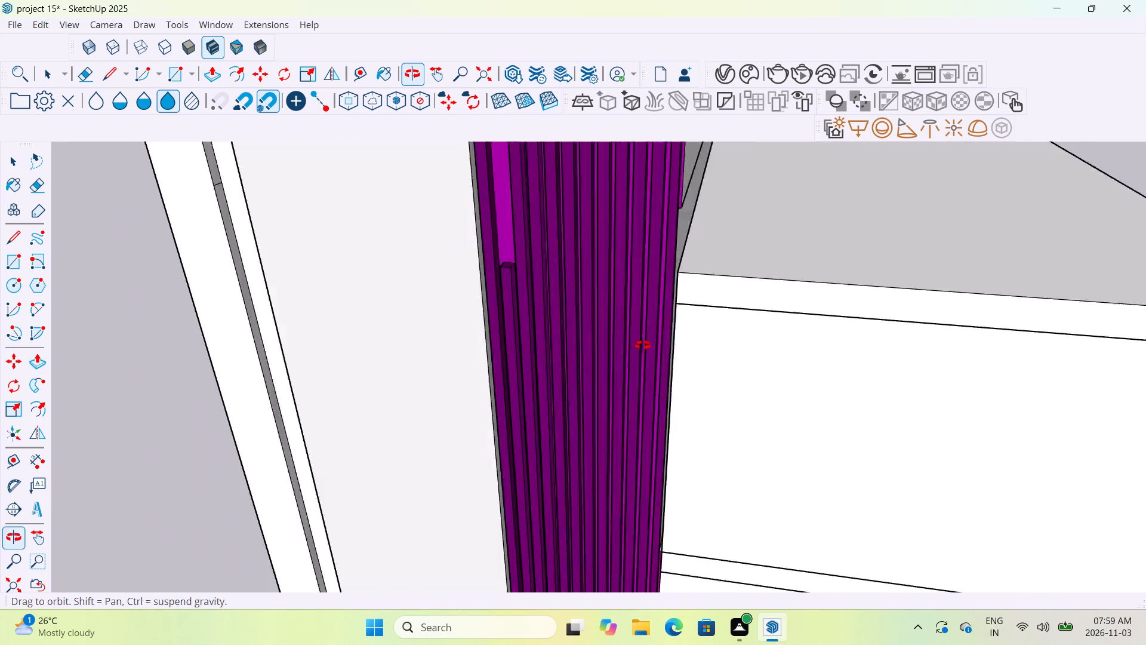
middle_click_drag(643, 345, 639, 346)
scroll(638, 346, "down", 11)
middle_click_drag(632, 351, 632, 360)
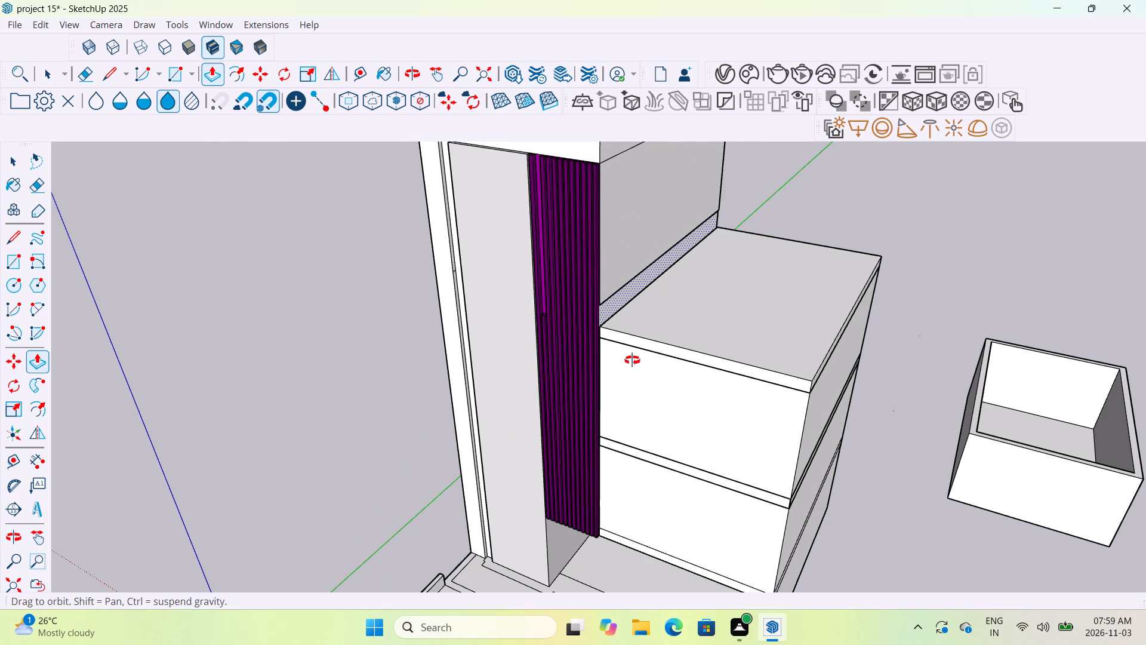
middle_click_drag(632, 360, 627, 428)
middle_click_drag(615, 326, 618, 386)
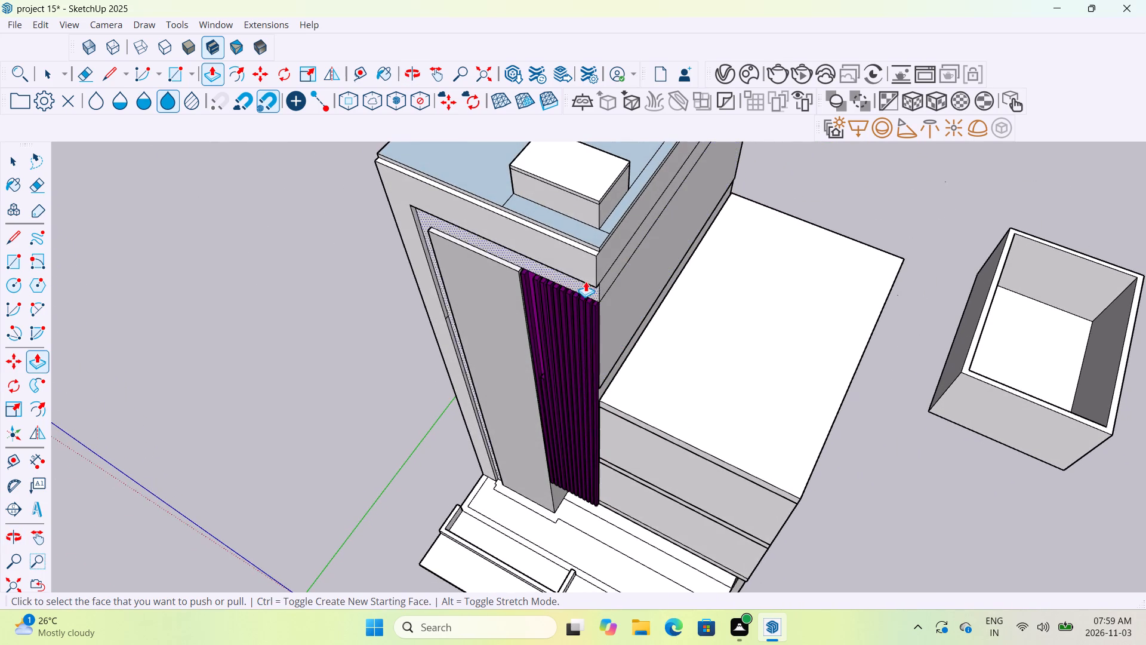
scroll(586, 279, "up", 5)
left_click(588, 259)
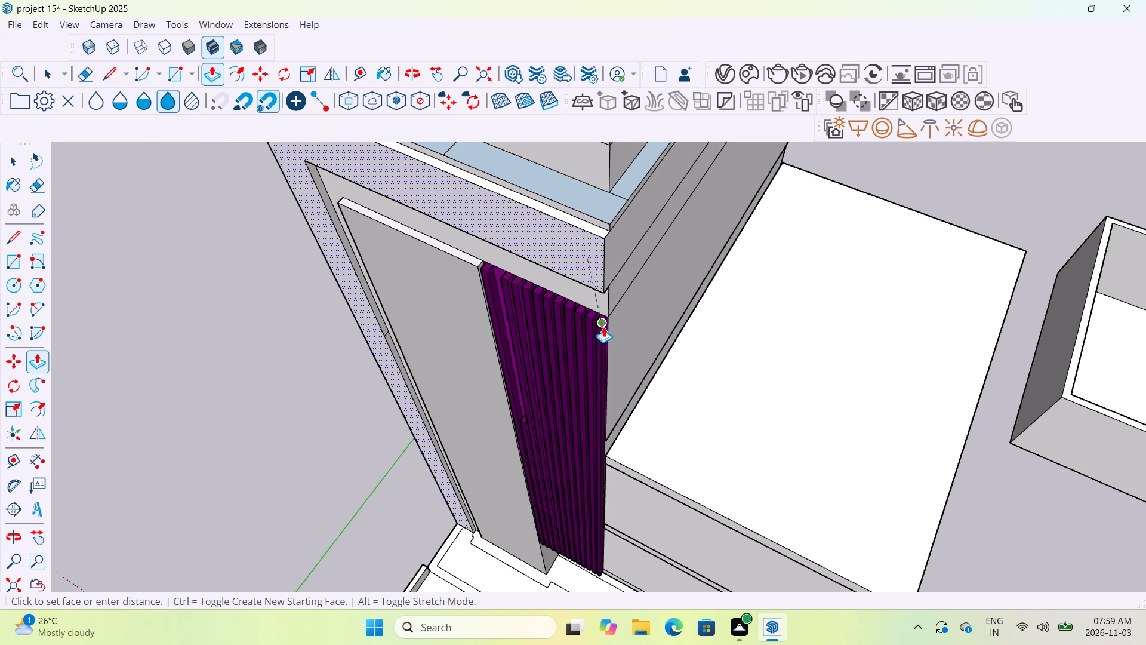
left_click(600, 336)
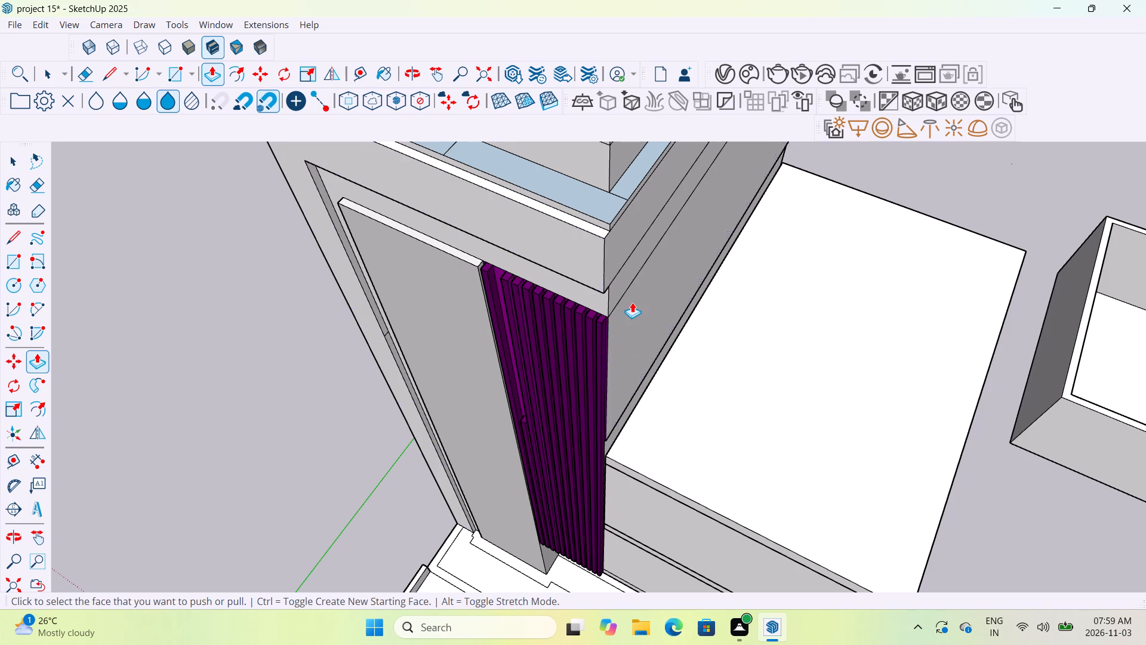
Pull the roof slab's front edge face out flush with the front face of the tall block's frame.
middle_click_drag(651, 290, 541, 324)
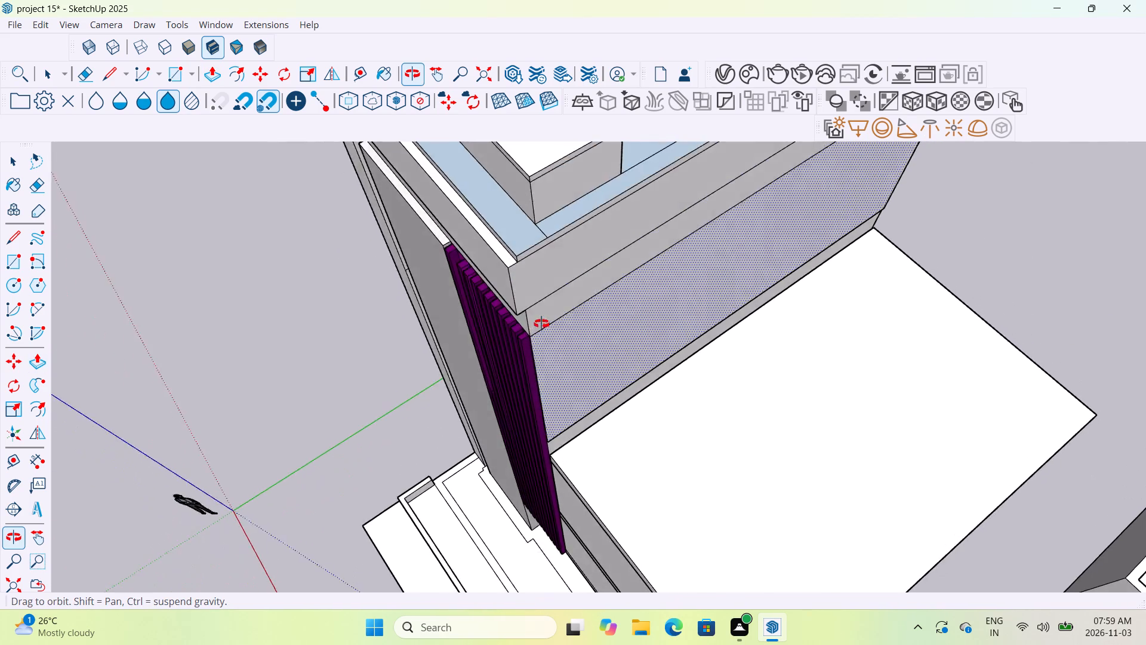
middle_click_drag(541, 324, 605, 328)
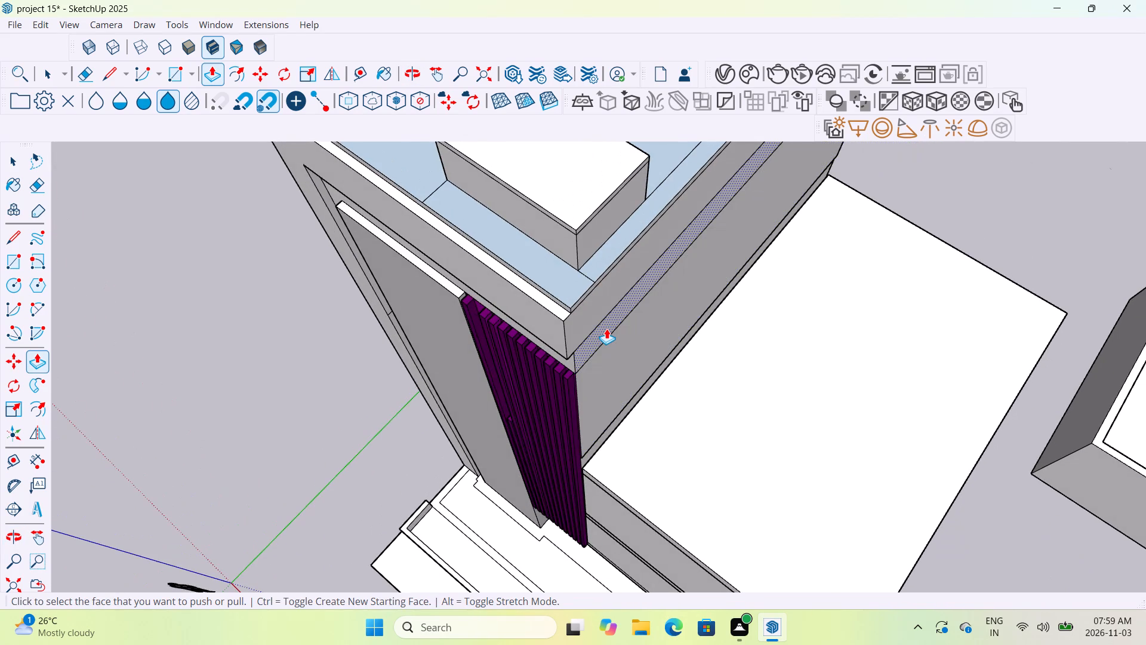
scroll(580, 297, "up", 2)
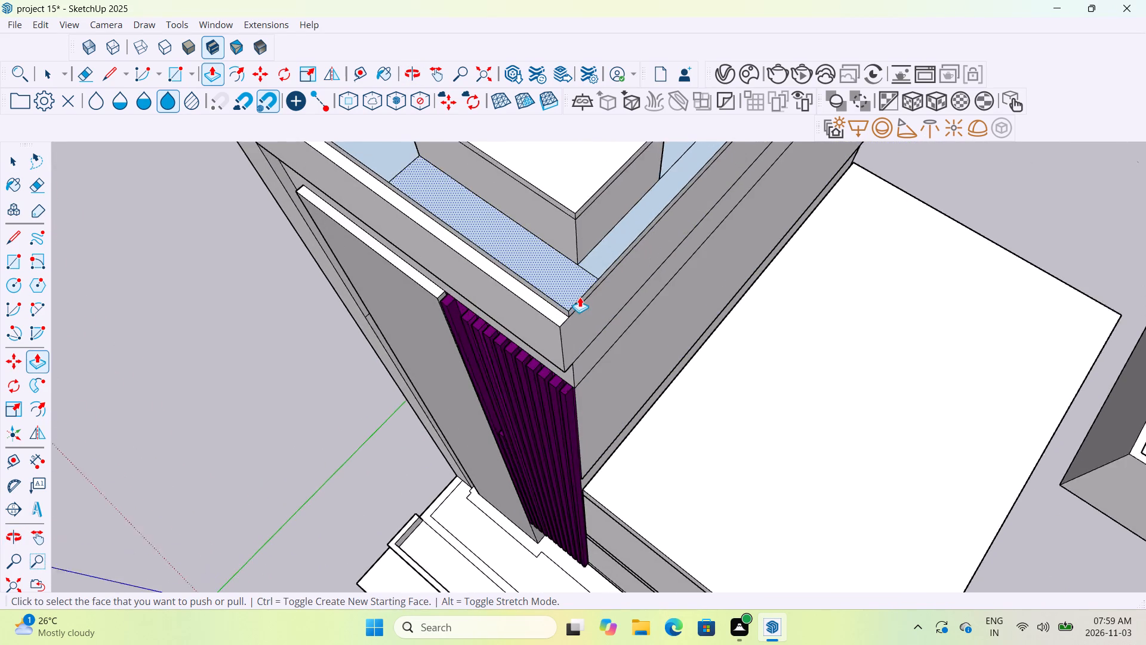
scroll(580, 297, "up", 4)
middle_click_drag(559, 309, 677, 174)
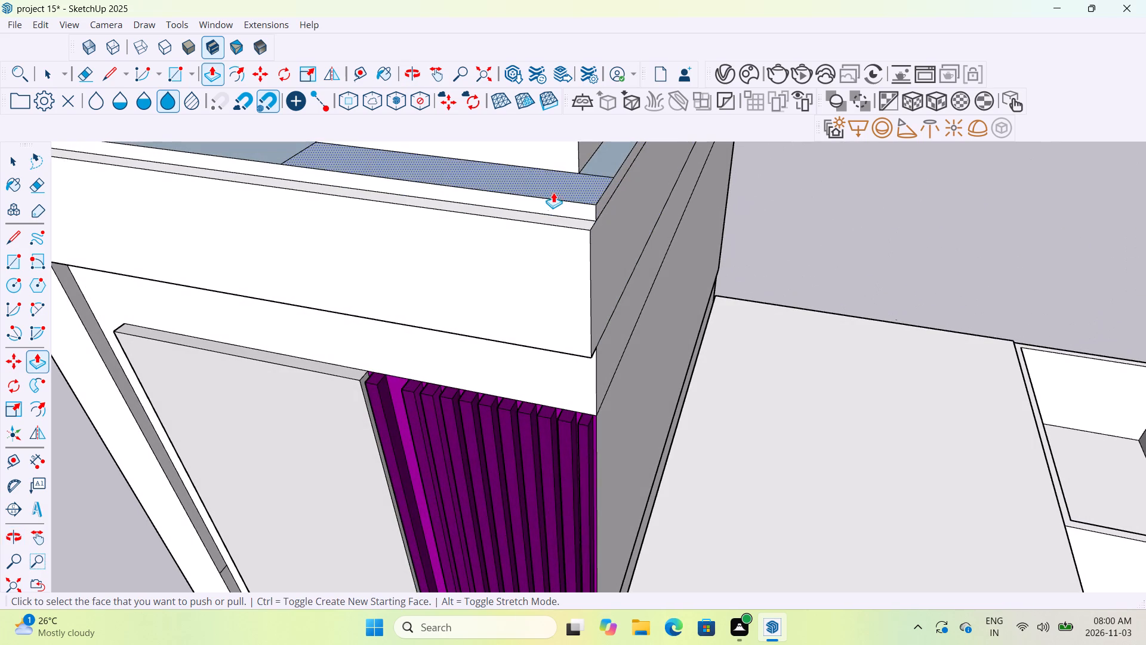
left_click(539, 201)
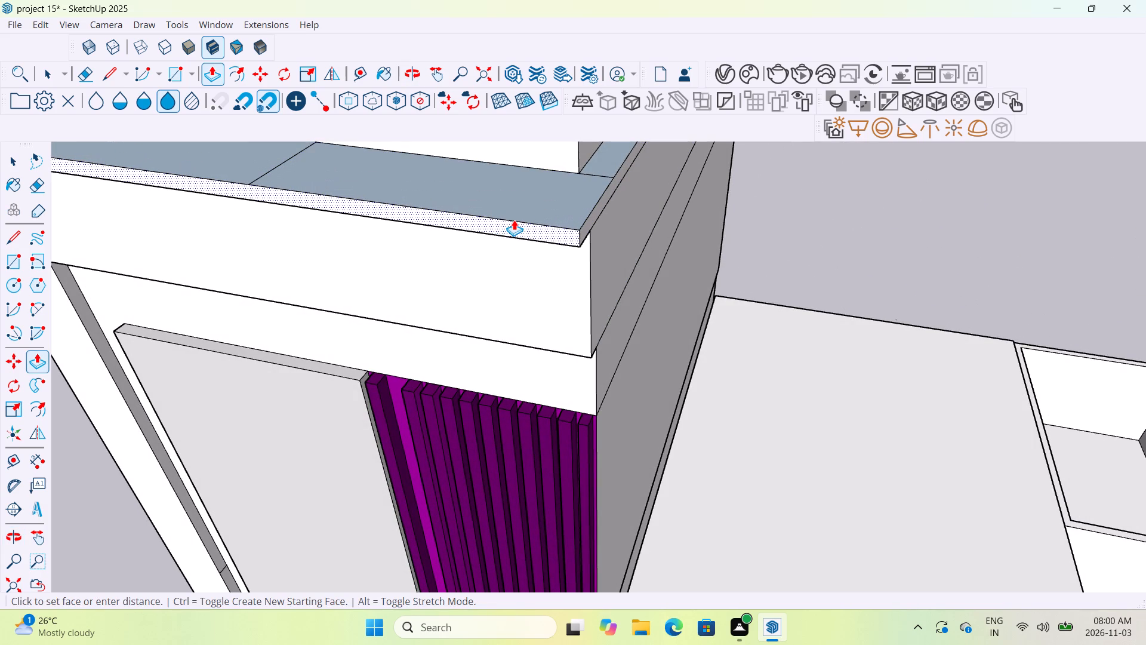
left_click(577, 251)
Pull the roof slab's front edge face out a further 3" to overhang the frame.
left_click(571, 216)
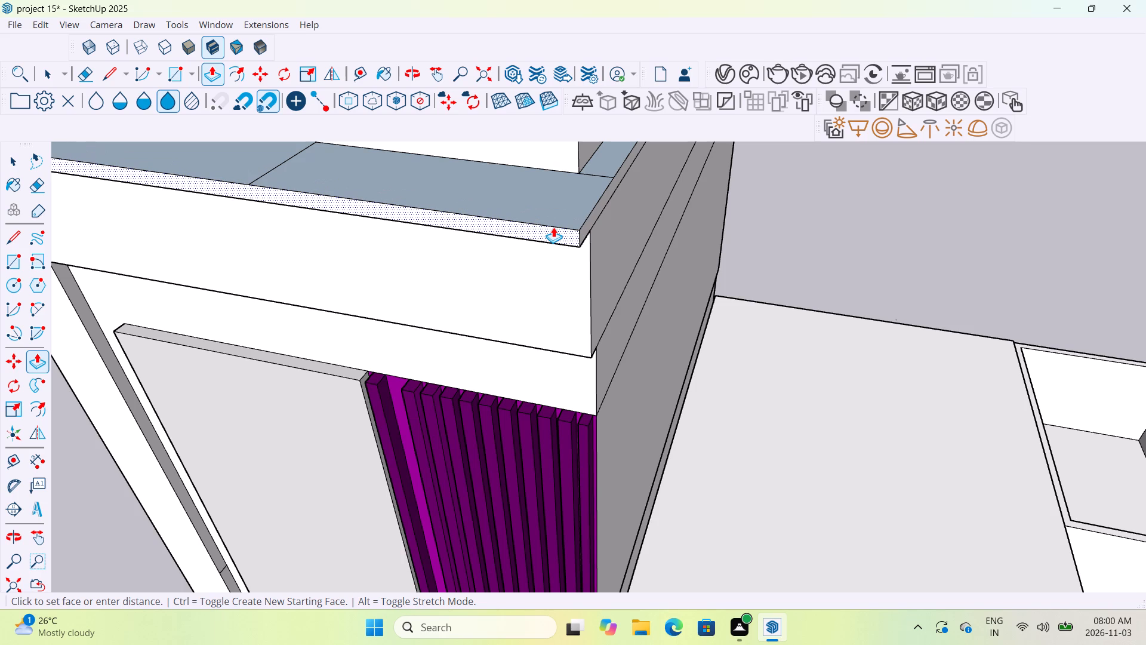
type("3\"")
key("Return")
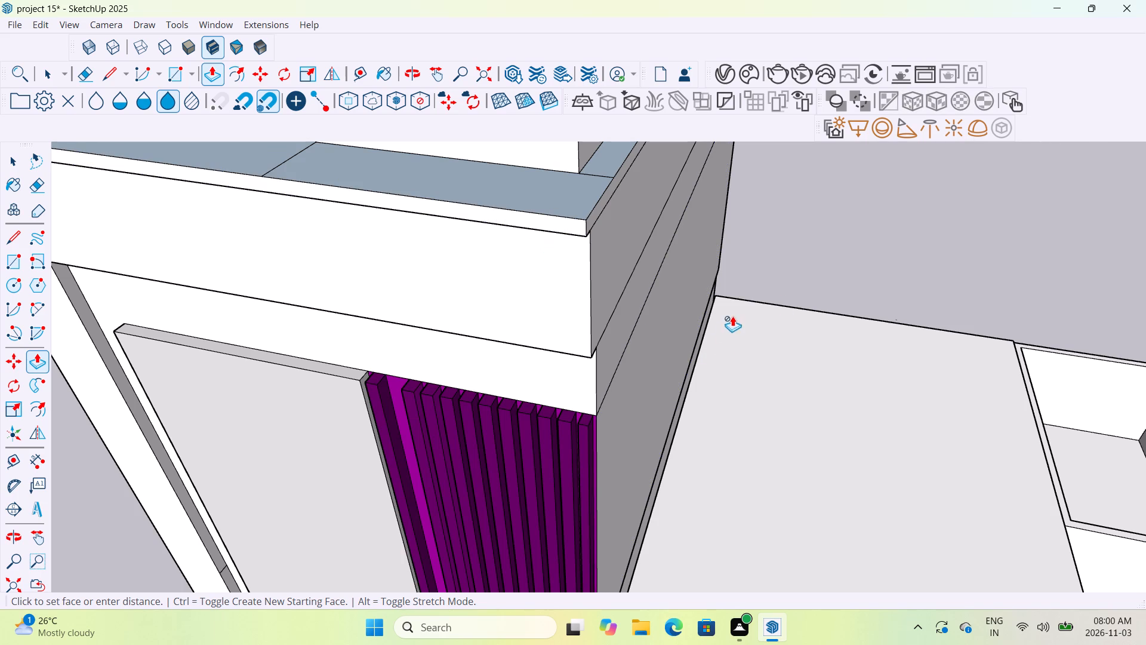
Pull the roof slab's edge face on the side-block side out 1" to overhang the wall.
middle_click_drag(796, 294, 577, 314)
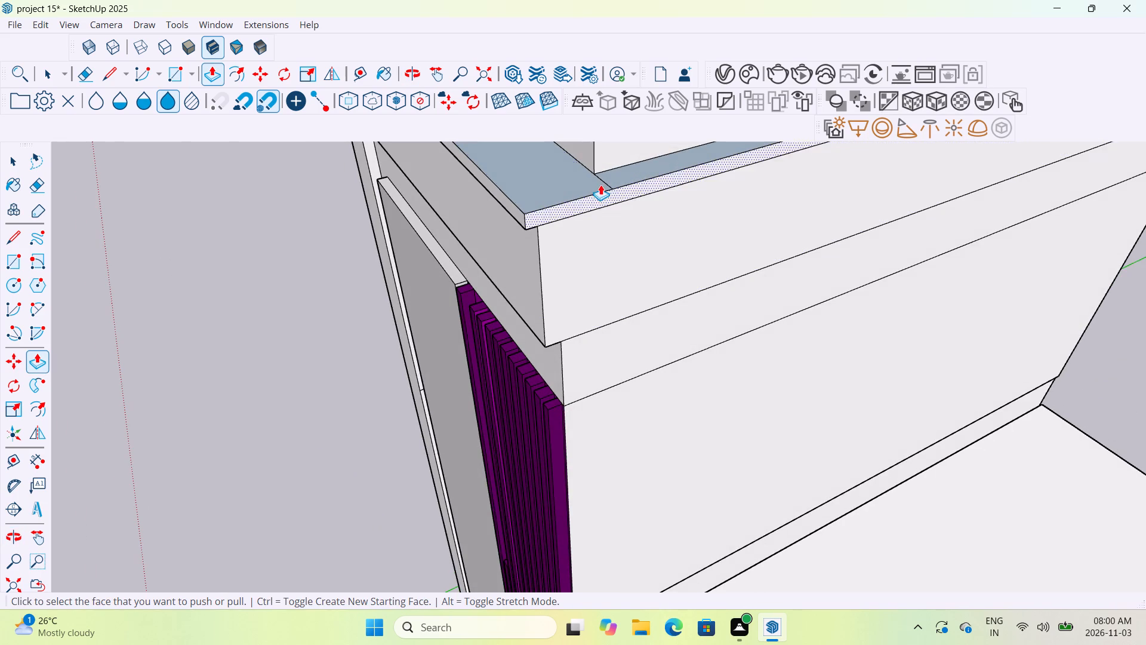
left_click(598, 192)
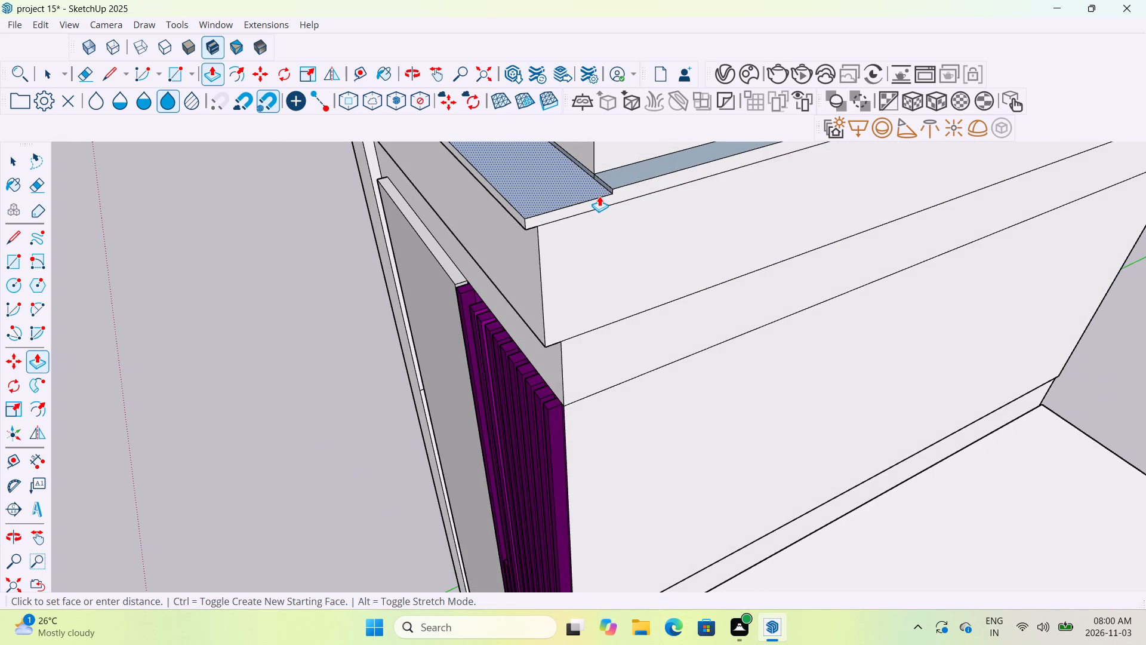
key("Escape")
left_click(600, 194)
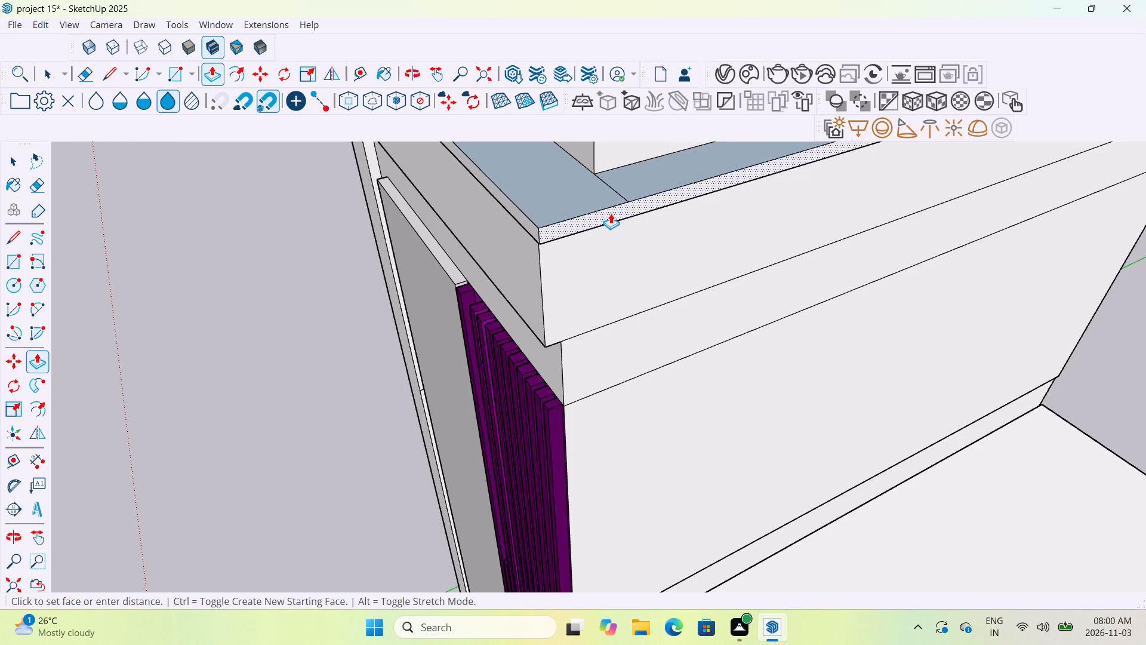
type("1\"")
key("Return")
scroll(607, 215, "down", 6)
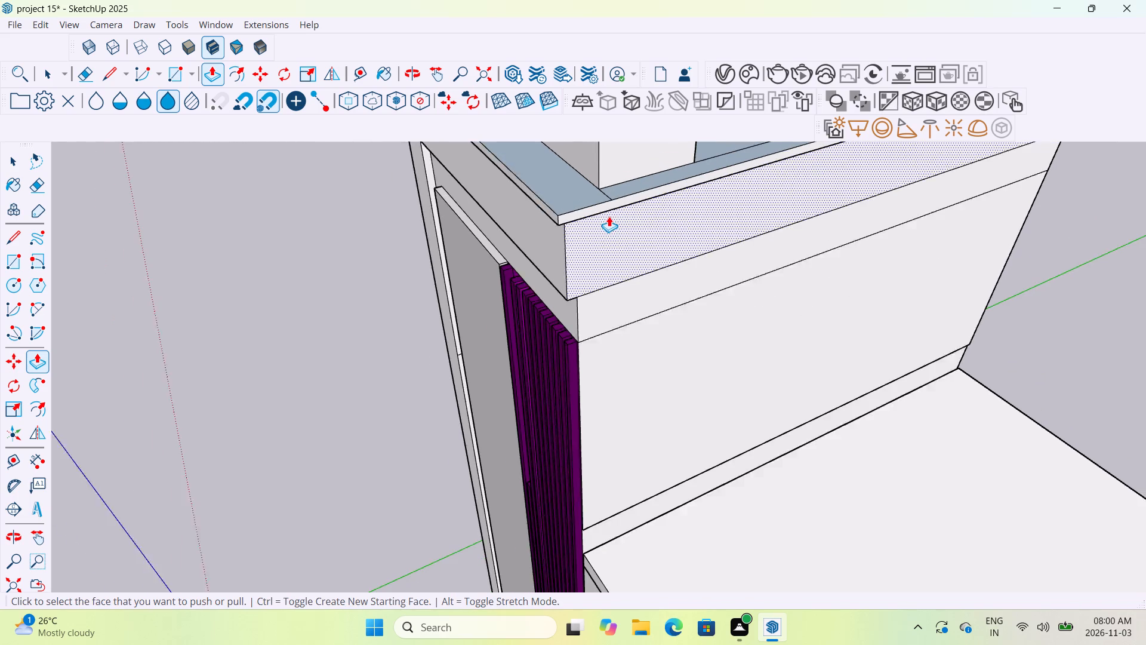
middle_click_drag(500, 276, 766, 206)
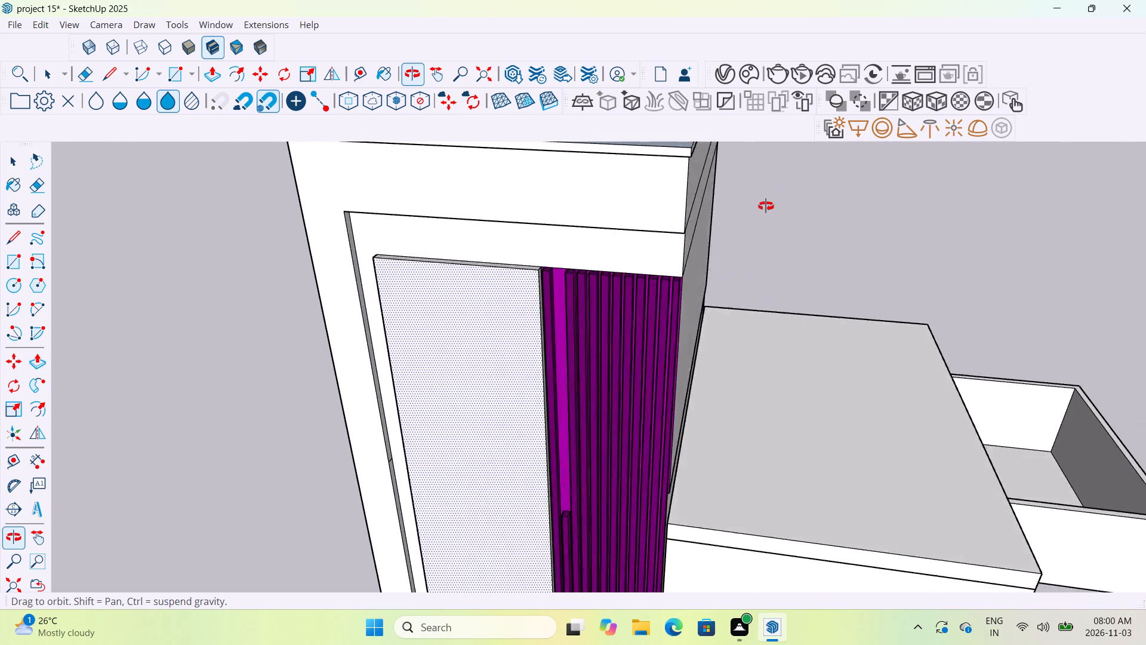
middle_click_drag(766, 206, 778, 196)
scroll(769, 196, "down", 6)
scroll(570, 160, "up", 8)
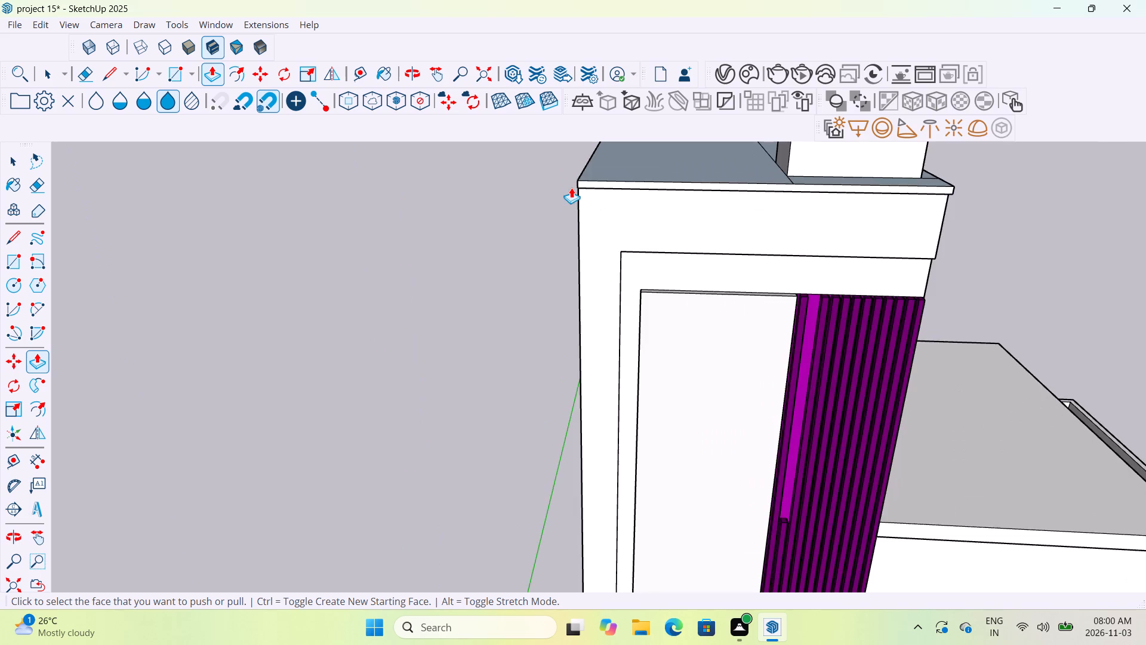
Pull the roof slab's edge face on the side opposite the side block out 1" to overhang the wall.
scroll(571, 188, "up", 3)
scroll(576, 188, "down", 4)
middle_click_drag(587, 196, 722, 185)
scroll(591, 184, "up", 9)
left_click(581, 186)
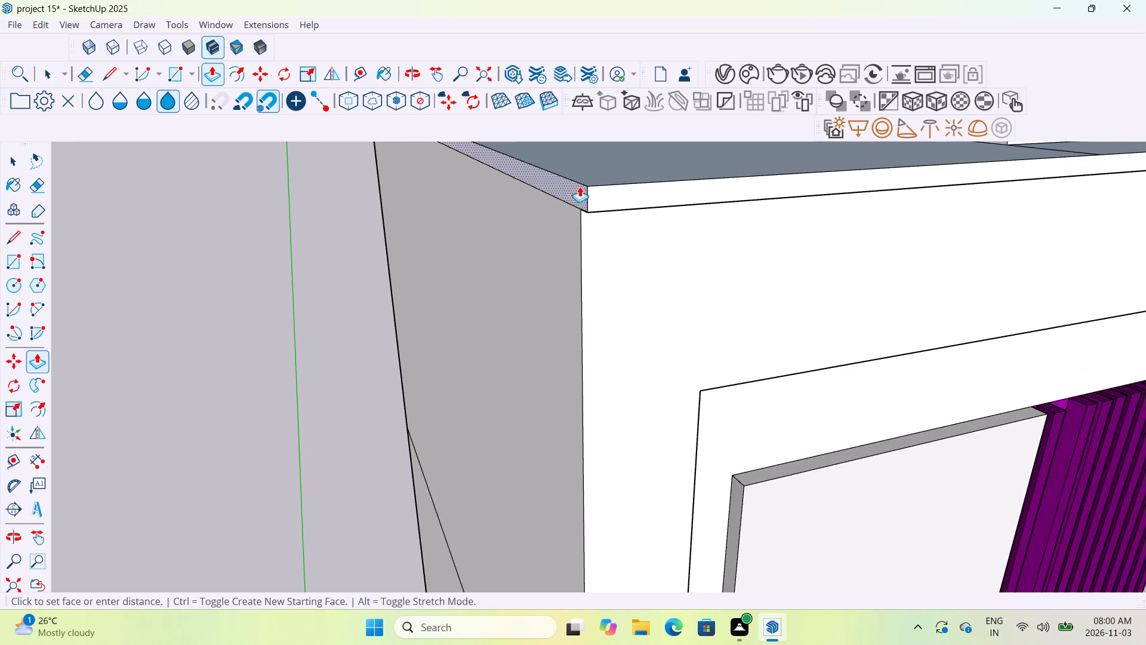
type("1\"")
key("Return")
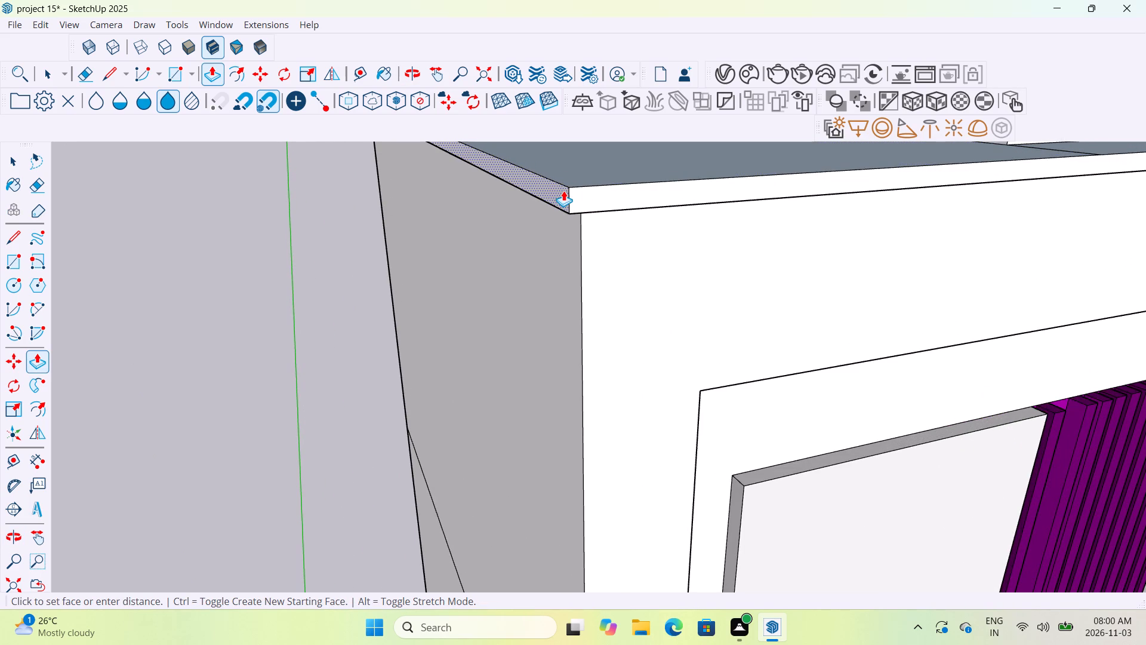
Push the front face of the shortened slat, second from the flat panel, back flush with the purple backing surface.
middle_click_drag(640, 212, 475, 204)
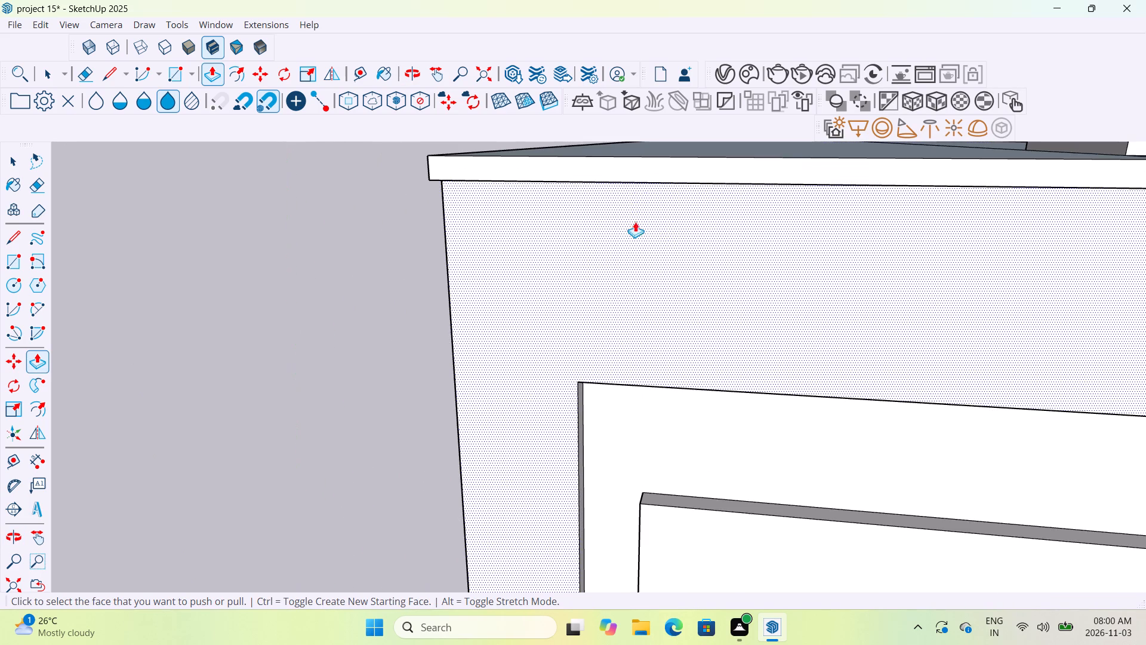
scroll(641, 224, "down", 9)
scroll(641, 225, "up", 1)
scroll(641, 225, "down", 10)
scroll(797, 156, "up", 7)
scroll(800, 184, "down", 7)
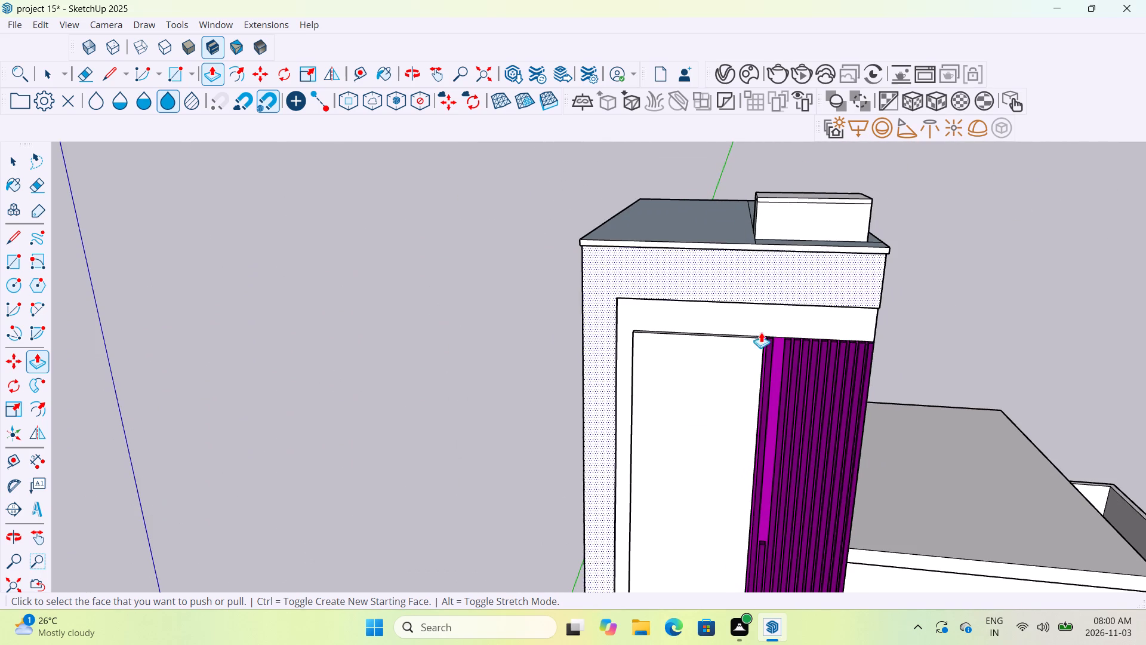
scroll(769, 533, "up", 9)
scroll(820, 436, "down", 7)
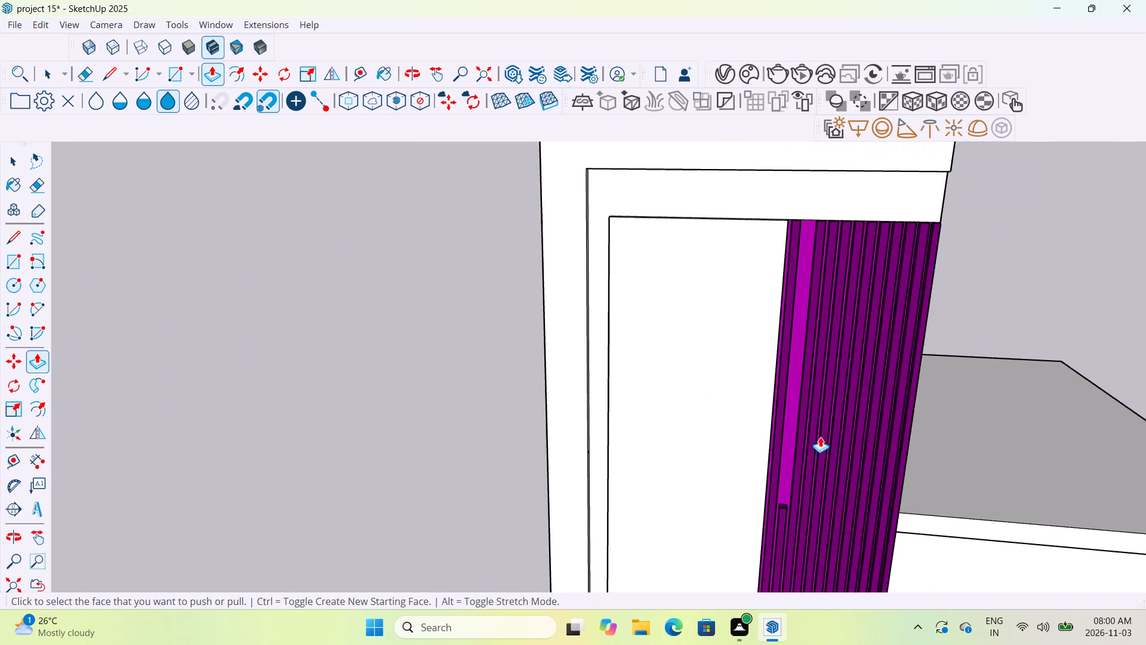
scroll(820, 437, "down", 14)
scroll(817, 460, "down", 8)
middle_click_drag(820, 470, 820, 537)
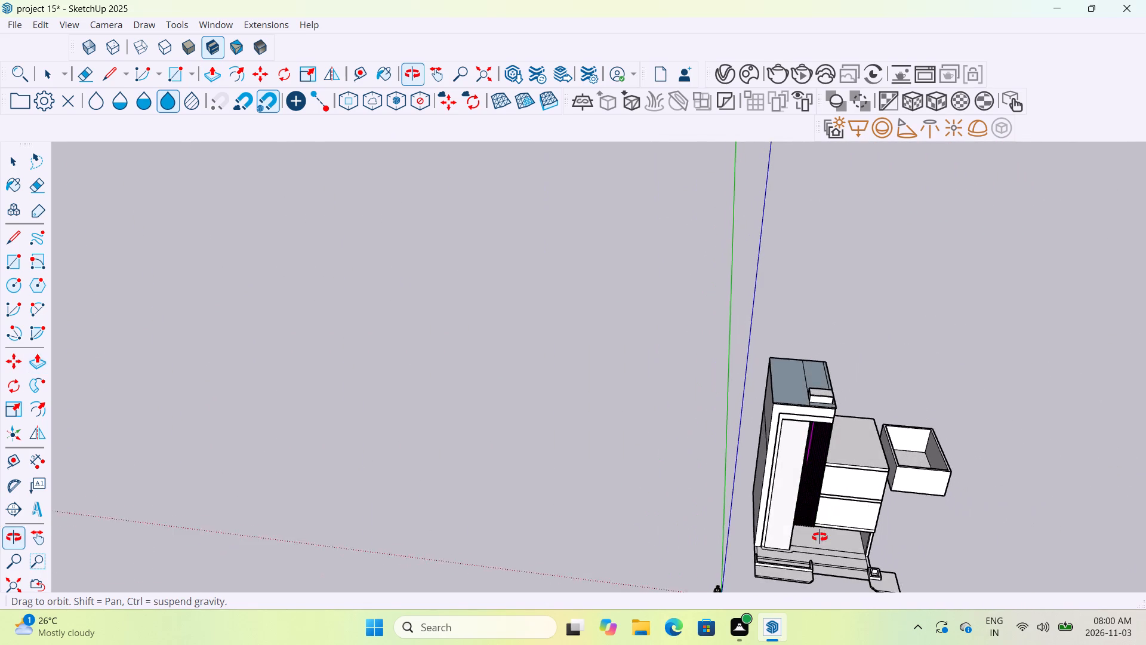
scroll(798, 460, "up", 15)
scroll(820, 450, "down", 1)
scroll(820, 450, "up", 8)
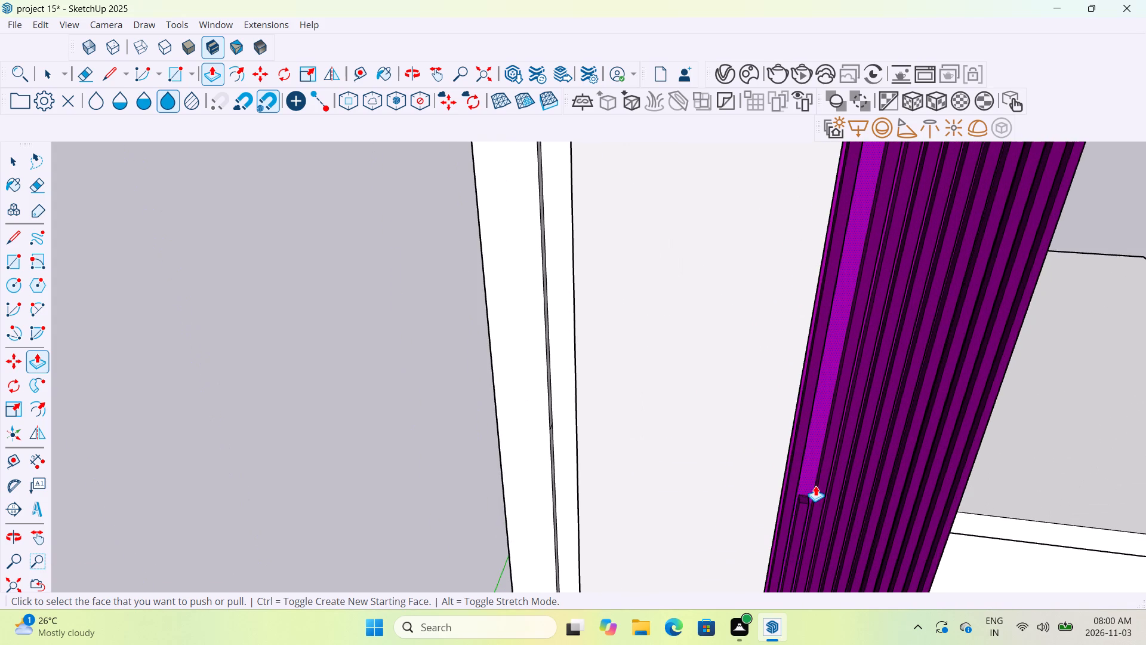
scroll(806, 490, "up", 13)
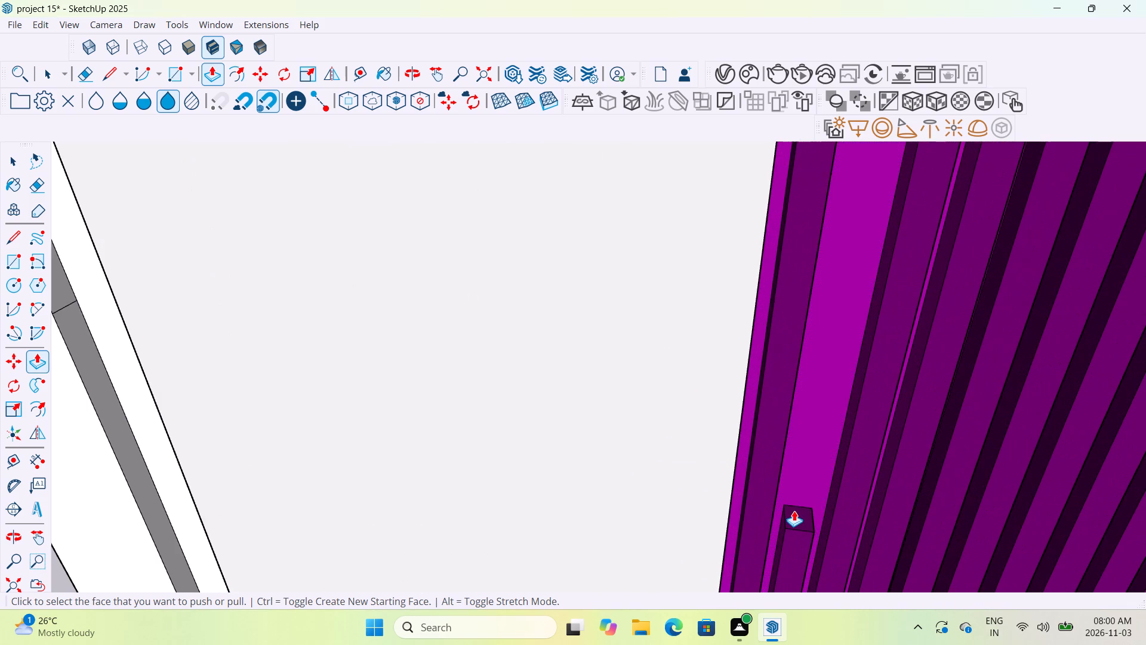
scroll(794, 511, "up", 5)
scroll(788, 525, "down", 2)
middle_click_drag(788, 525, 851, 480)
scroll(851, 480, "down", 3)
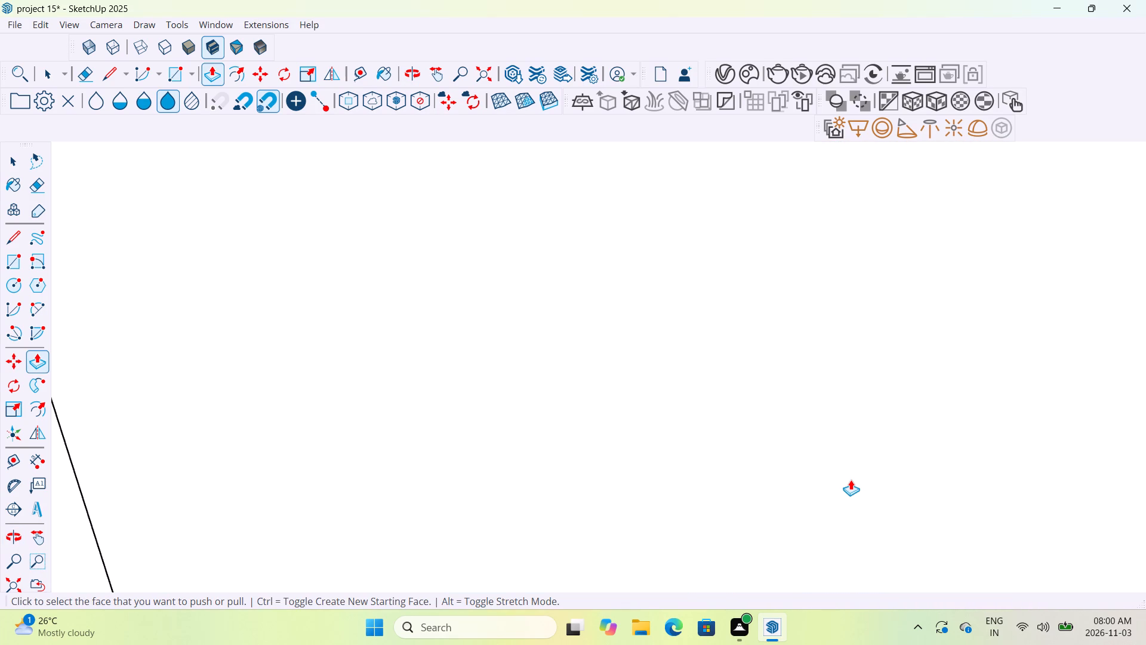
scroll(851, 480, "up", 2)
scroll(851, 480, "down", 20)
scroll(851, 480, "down", 14)
scroll(939, 419, "up", 10)
scroll(939, 417, "down", 1)
scroll(939, 417, "up", 2)
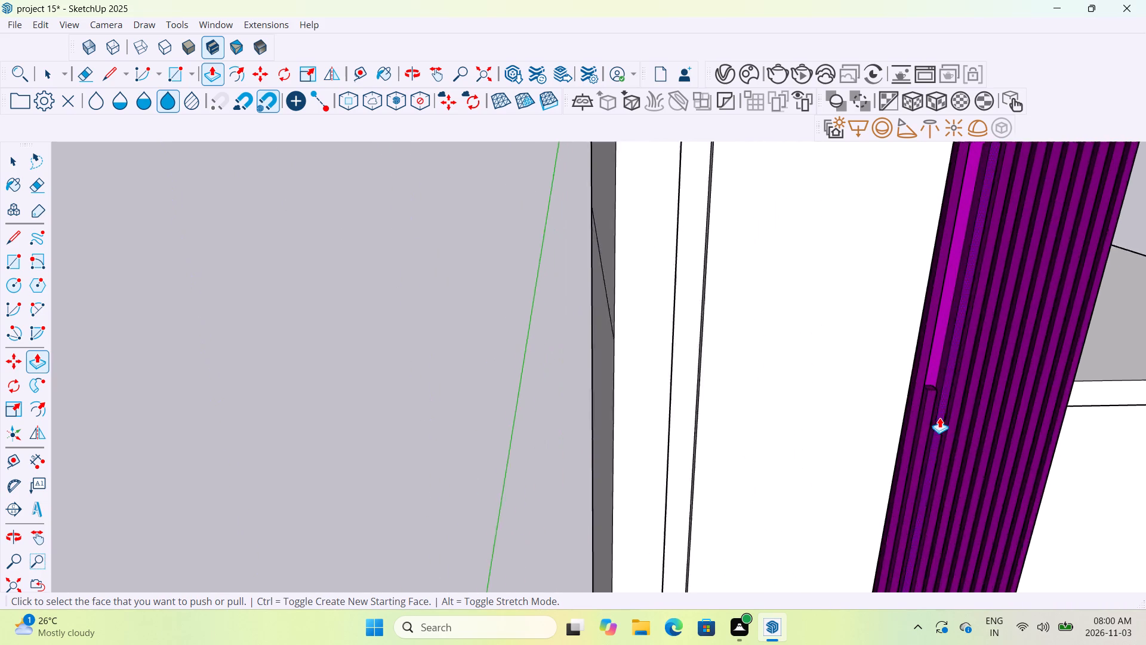
scroll(939, 417, "up", 15)
scroll(941, 405, "up", 8)
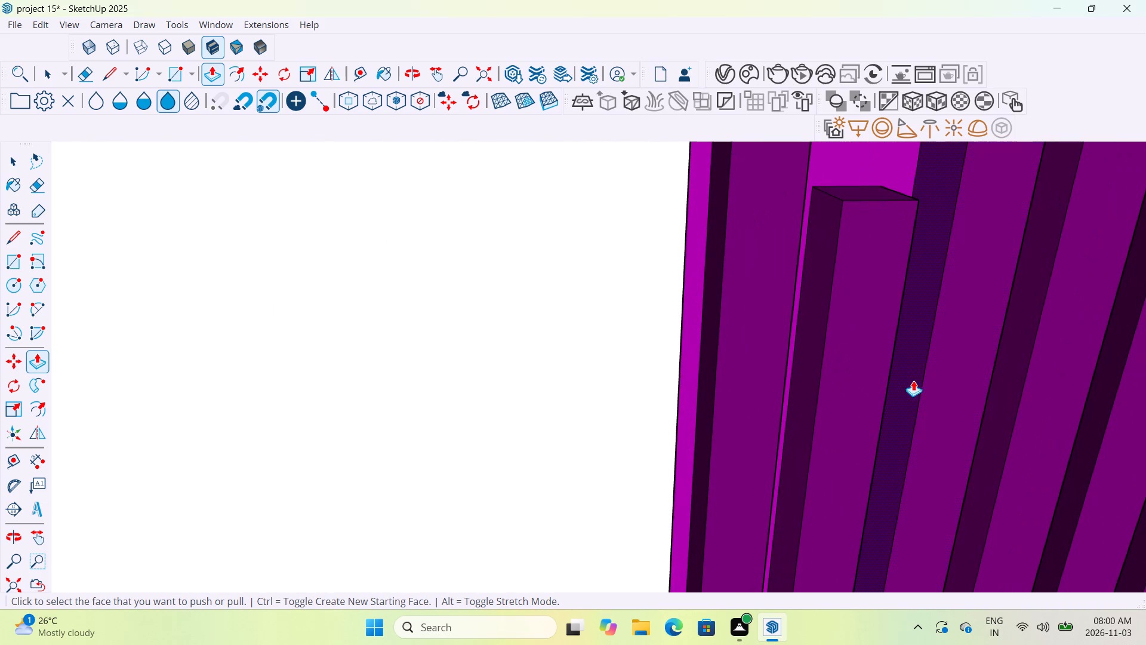
middle_click_drag(913, 380, 836, 401)
left_click(864, 368)
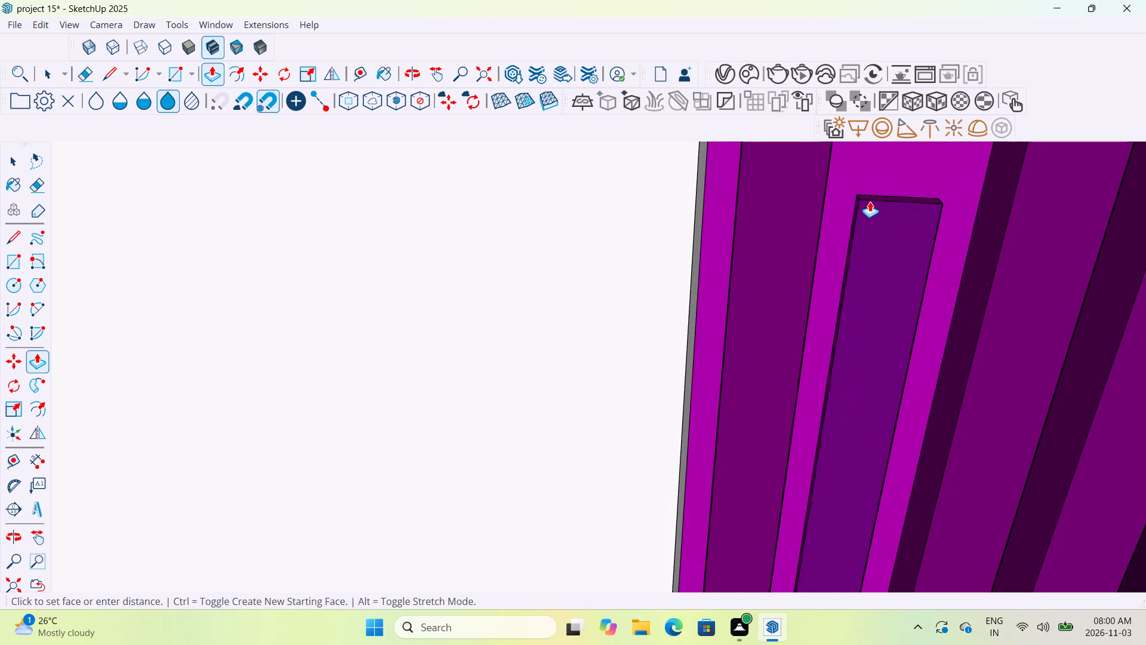
left_click(906, 167)
Draw a vertical line from one top corner of the flattened slat's outline up to the top of the slatted panel.
scroll(925, 213, "down", 2)
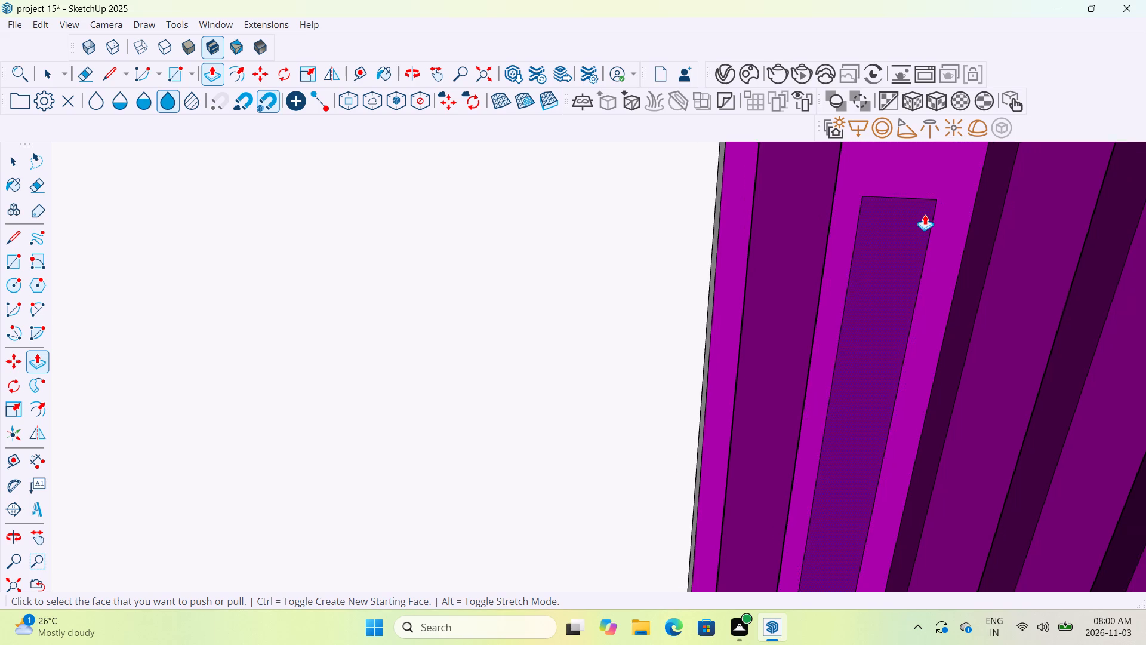
scroll(925, 214, "down", 6)
middle_click_drag(969, 241, 864, 287)
scroll(864, 287, "down", 6)
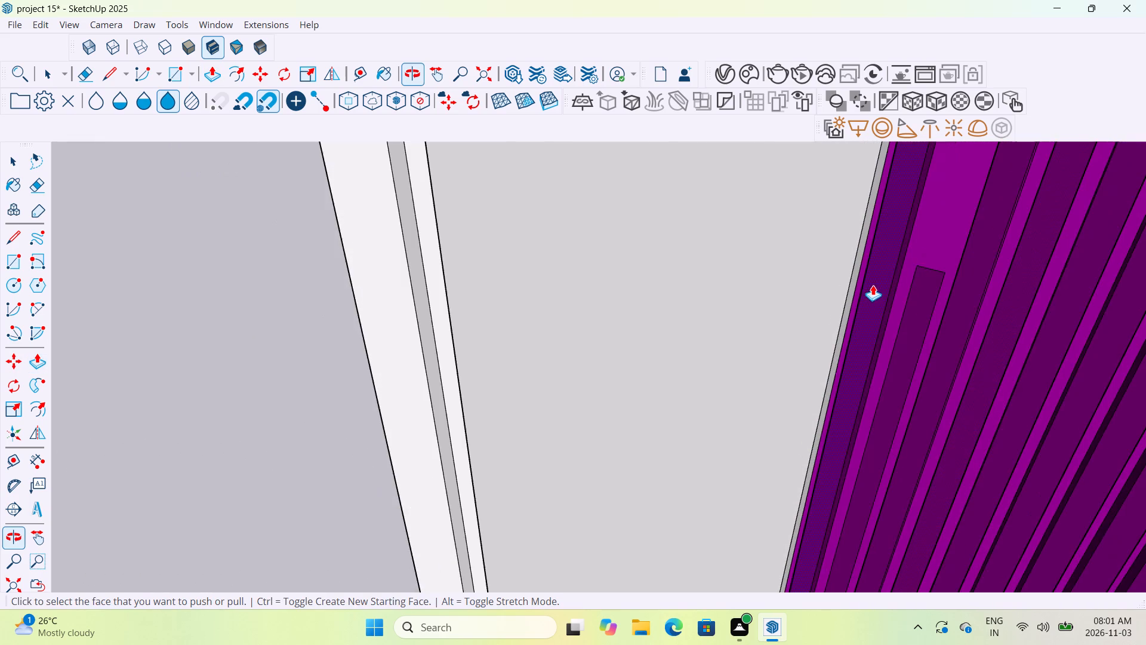
scroll(988, 208, "down", 20)
scroll(988, 208, "down", 8)
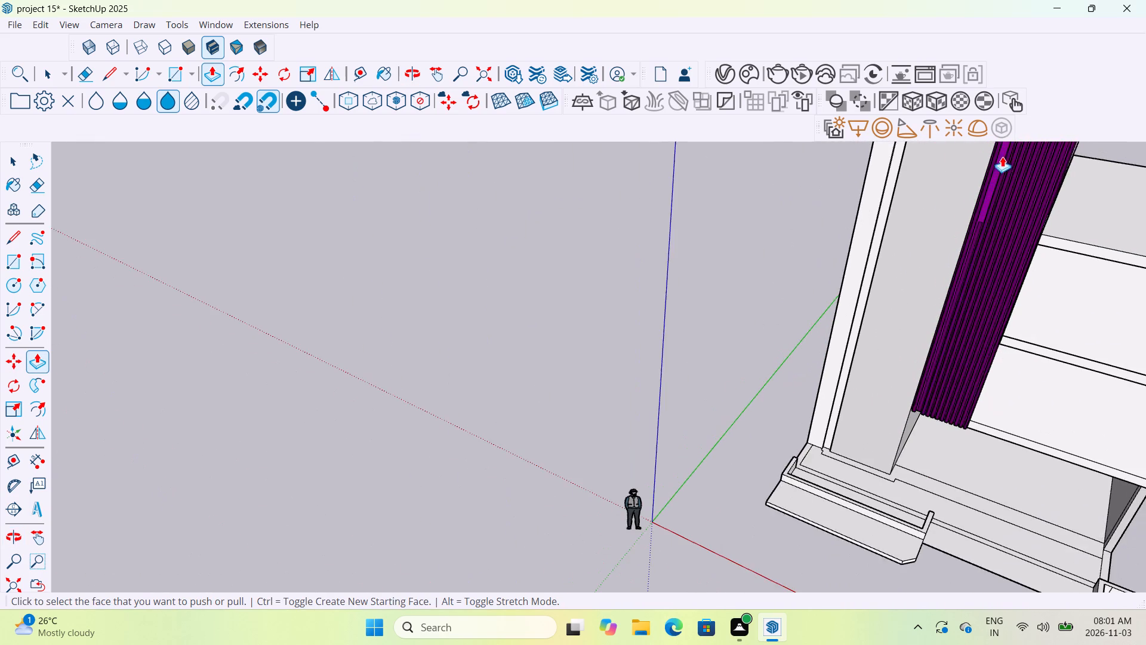
scroll(1003, 152, "up", 16)
scroll(1007, 155, "down", 1)
scroll(1007, 155, "up", 2)
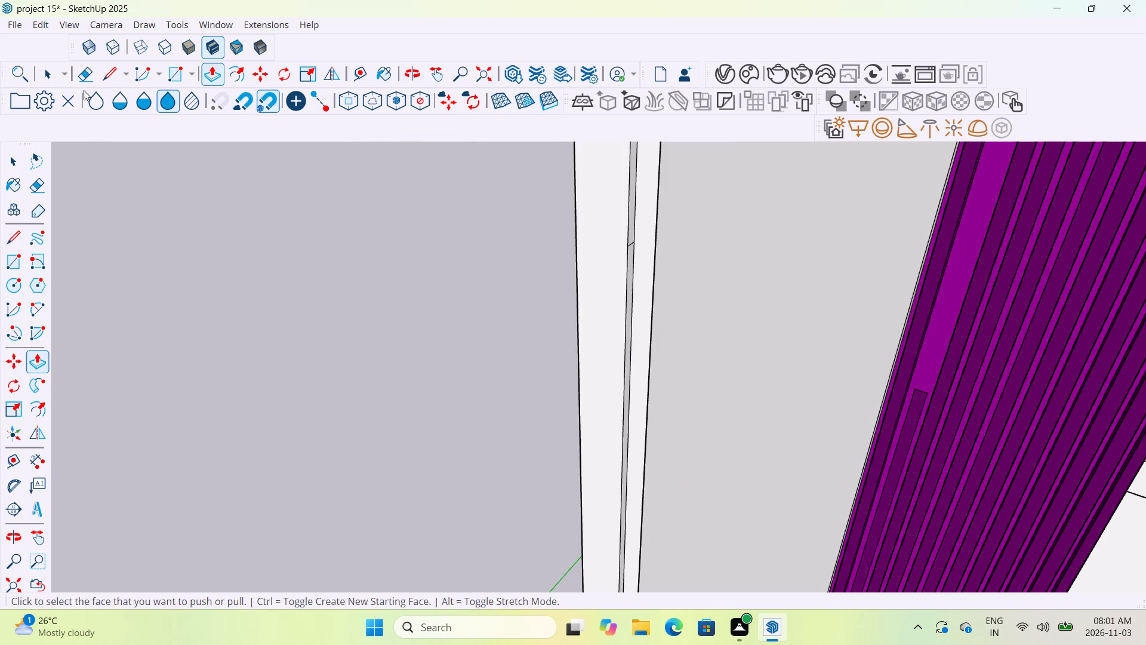
left_click(103, 77)
scroll(913, 395, "up", 9)
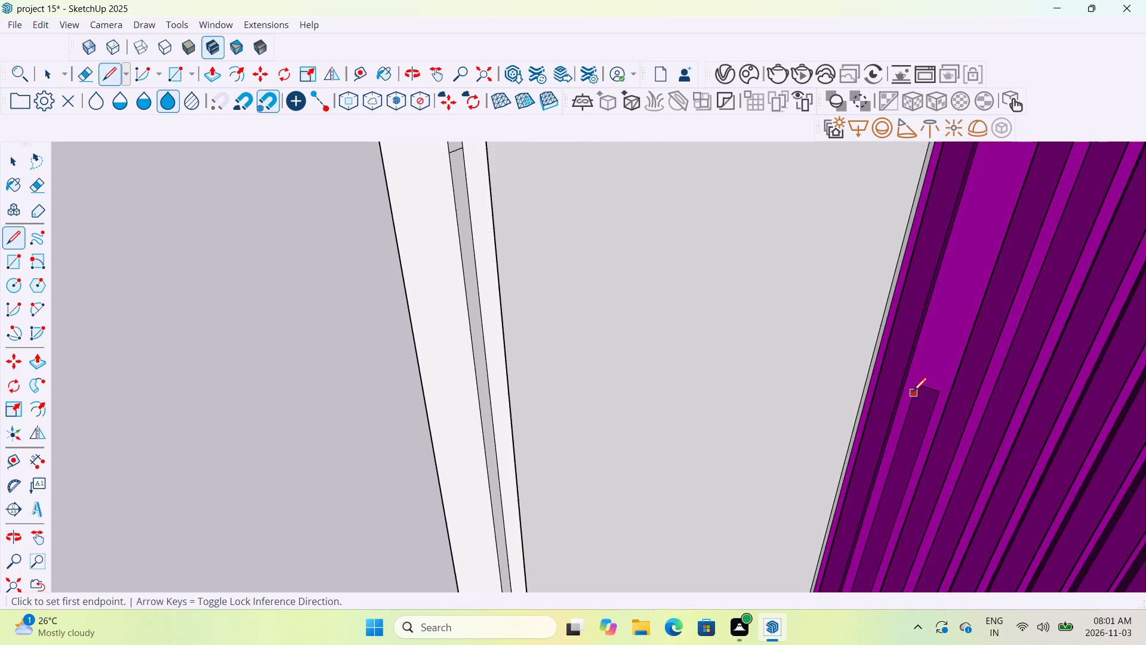
scroll(913, 393, "up", 3)
left_click(919, 384)
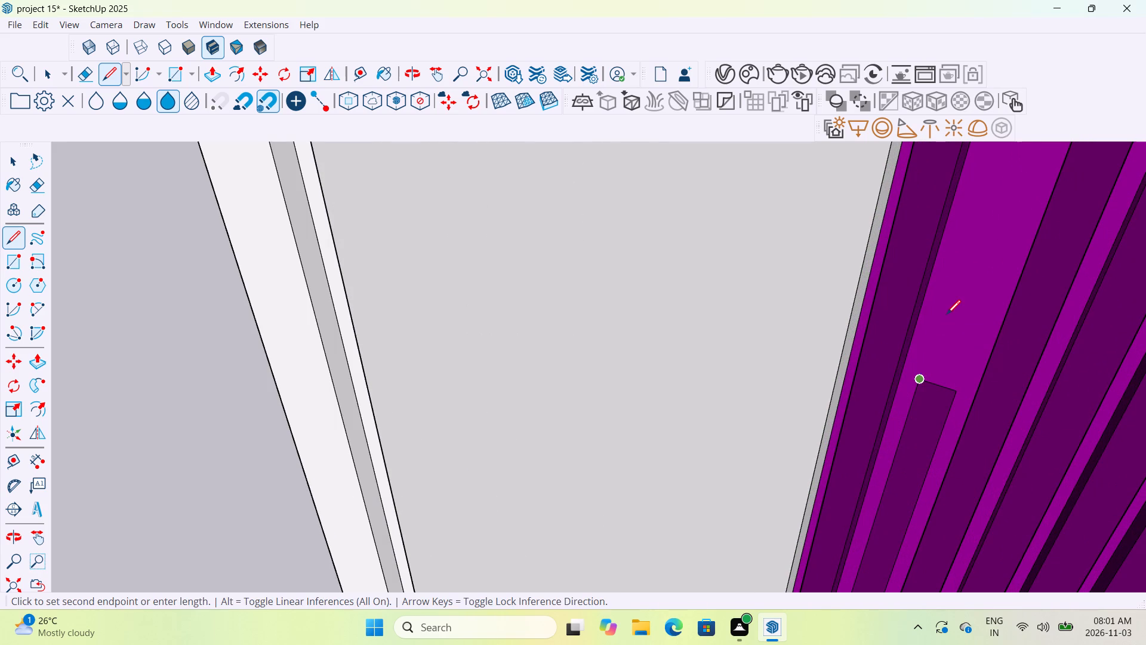
scroll(947, 315, "down", 9)
scroll(947, 315, "up", 1)
scroll(947, 315, "down", 11)
scroll(953, 310, "down", 14)
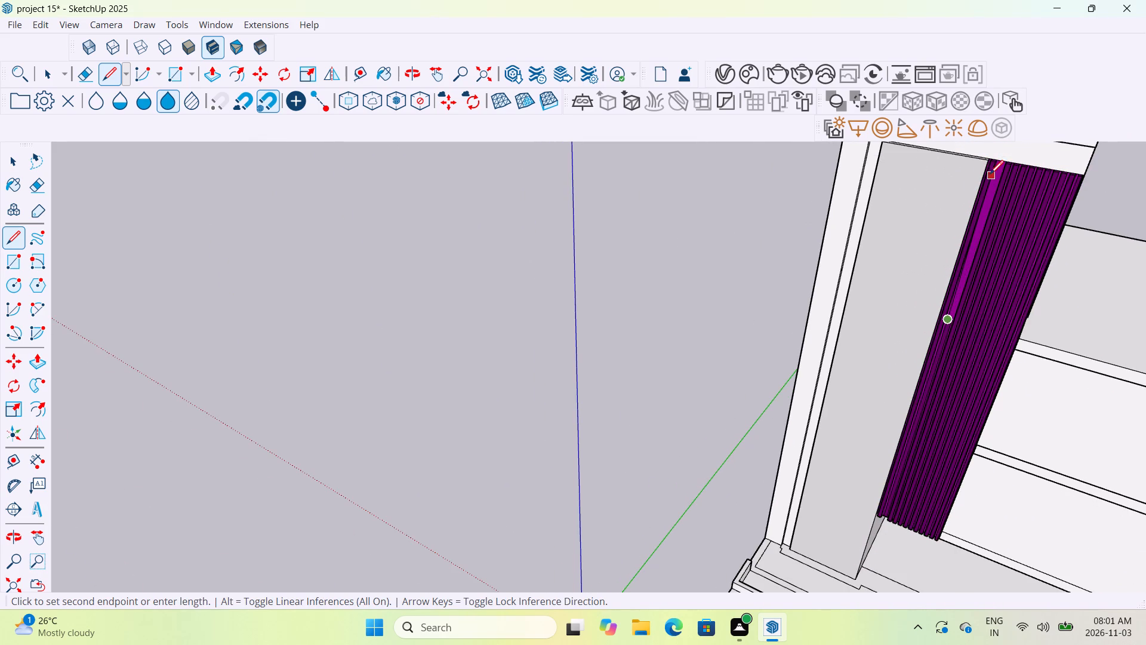
scroll(993, 169, "up", 12)
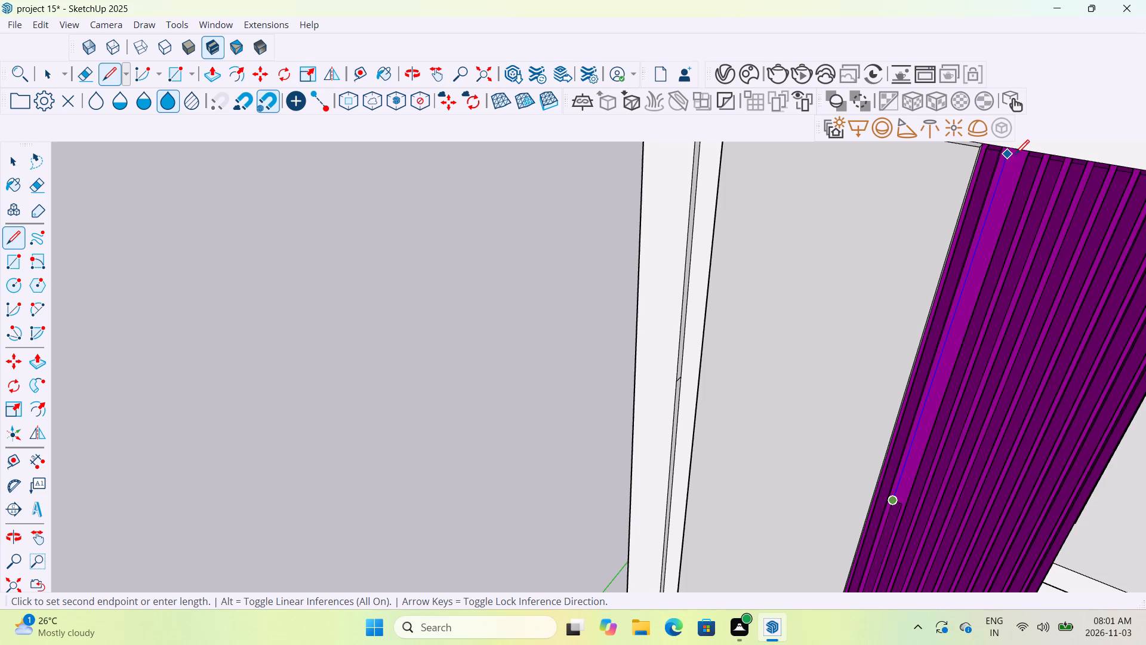
left_click(1017, 151)
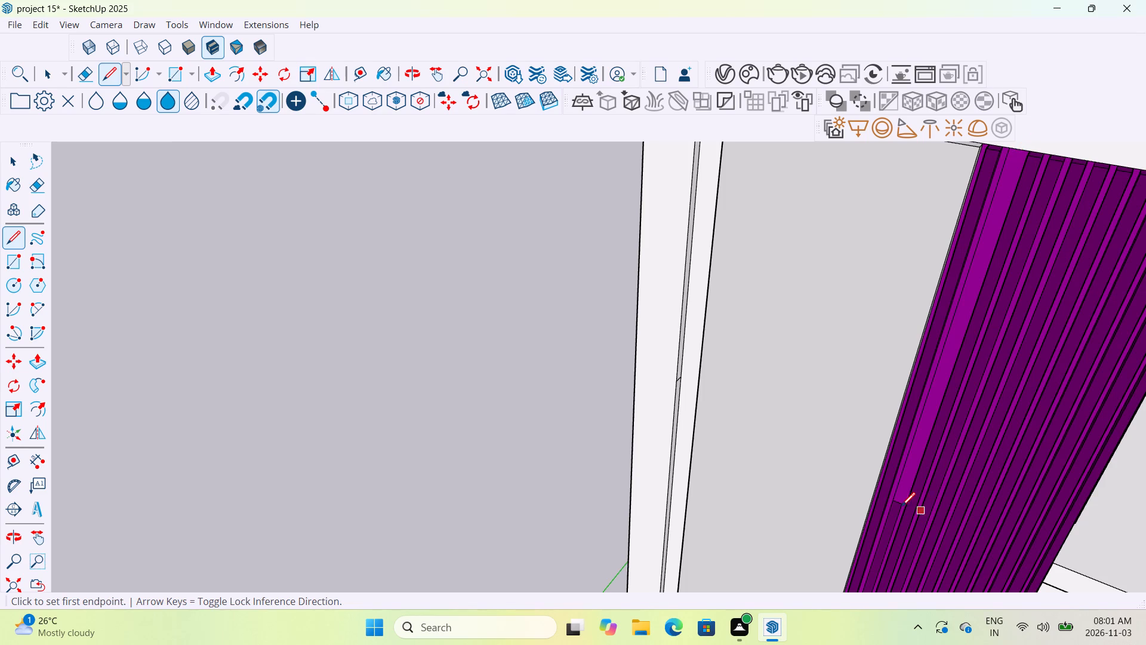
Draw a second vertical line from the slat outline's other top corner up to the top of the slatted panel.
scroll(899, 506, "up", 12)
left_click(907, 505)
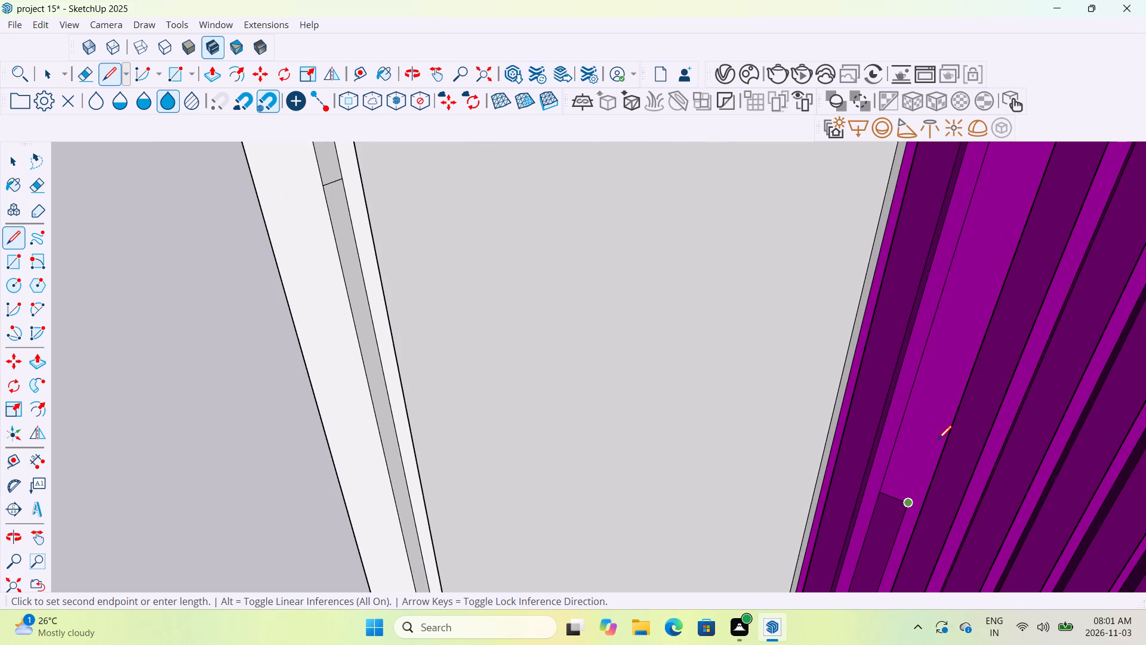
scroll(934, 414, "down", 11)
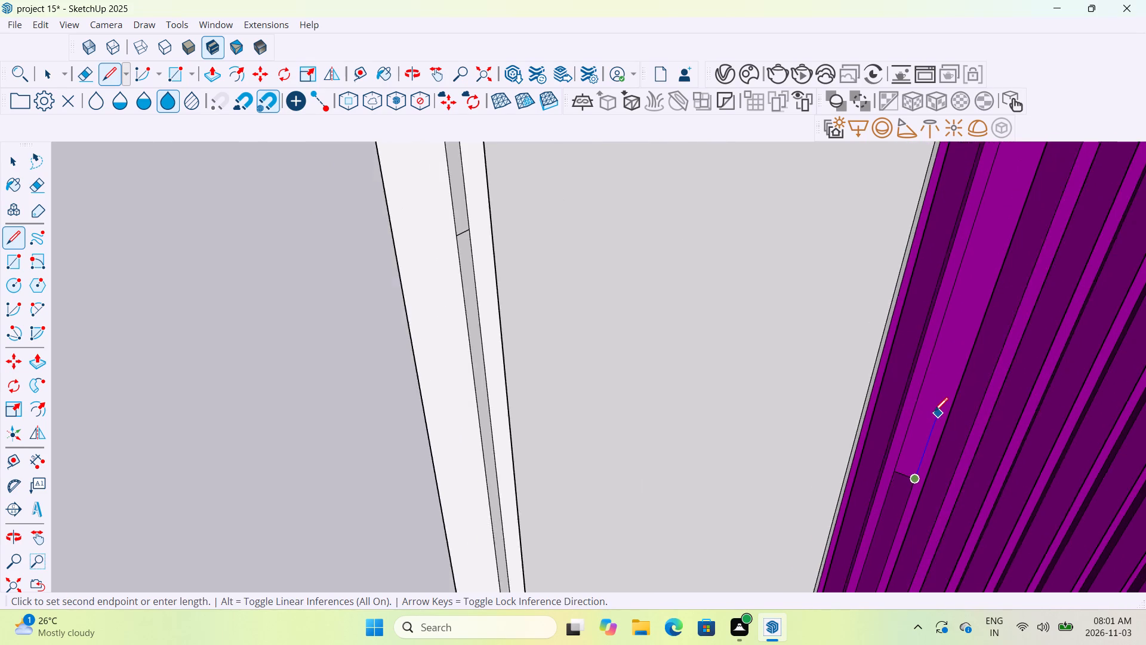
scroll(934, 413, "down", 16)
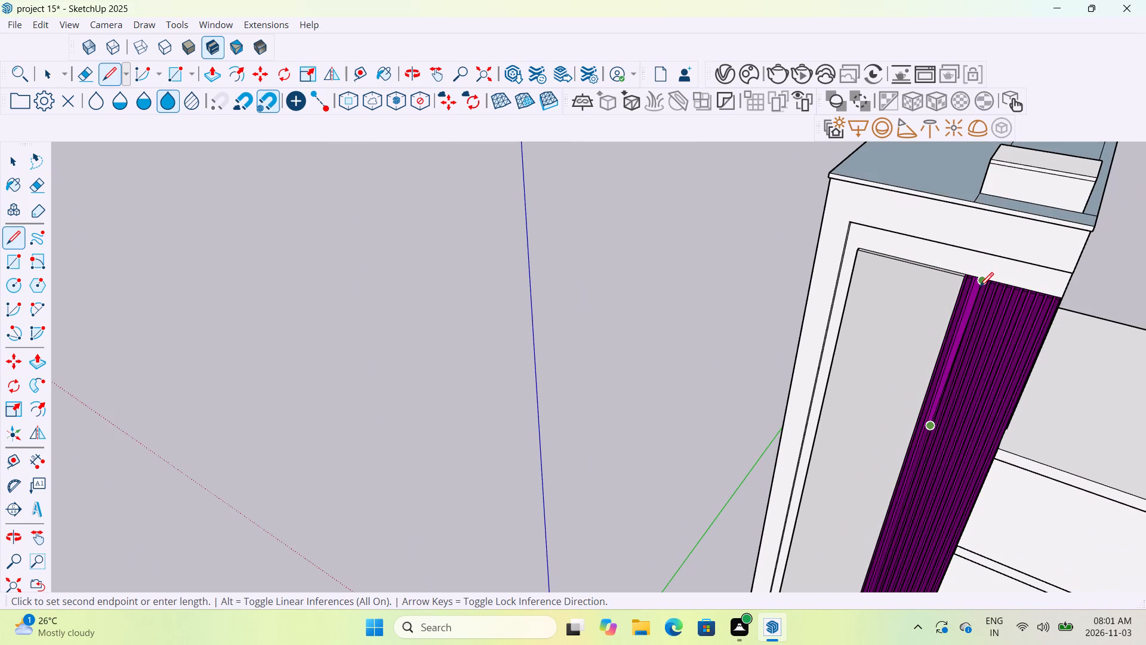
scroll(979, 288, "up", 12)
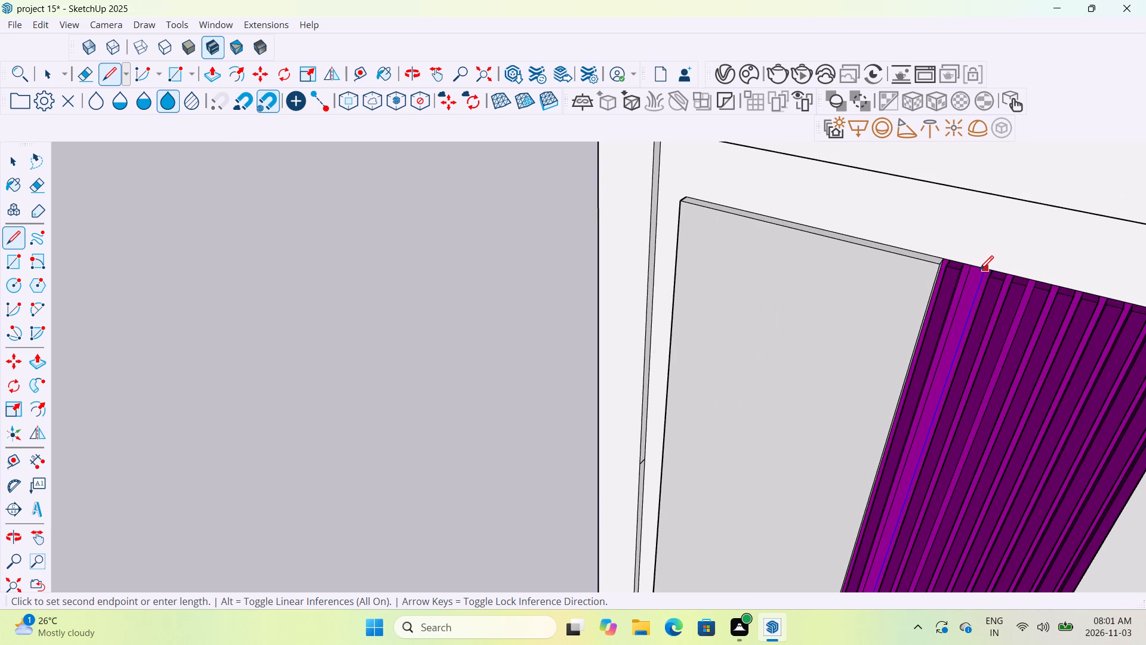
left_click(979, 271)
Erase the short horizontal edge across the slat outline to merge it into one full-height strip.
scroll(984, 337, "down", 13)
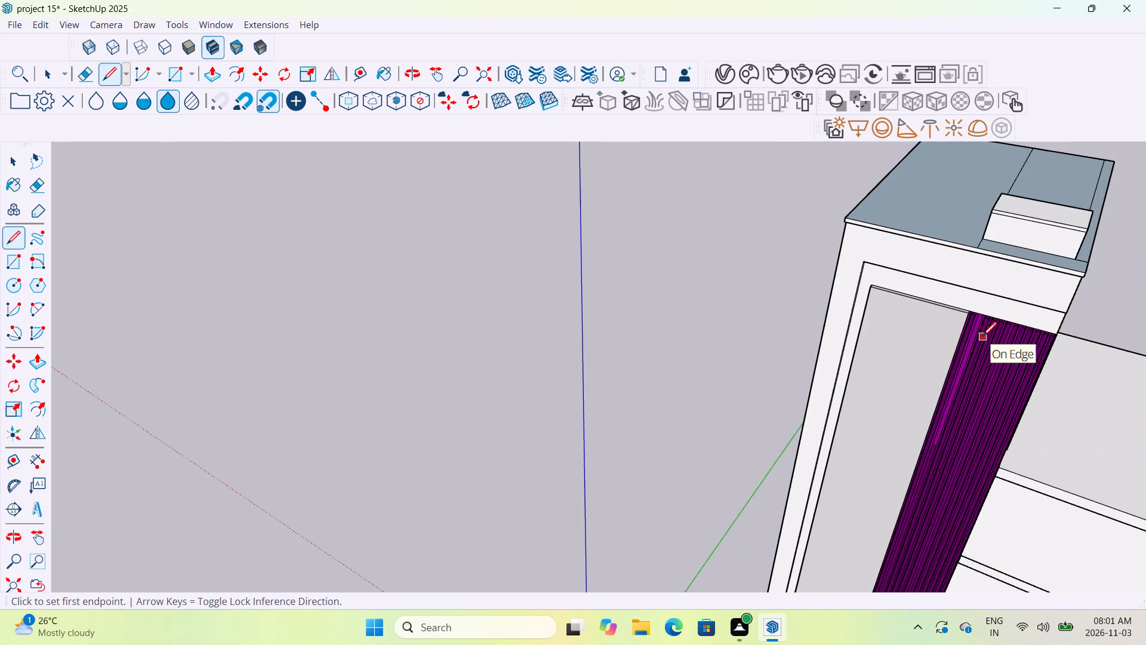
scroll(940, 458, "up", 18)
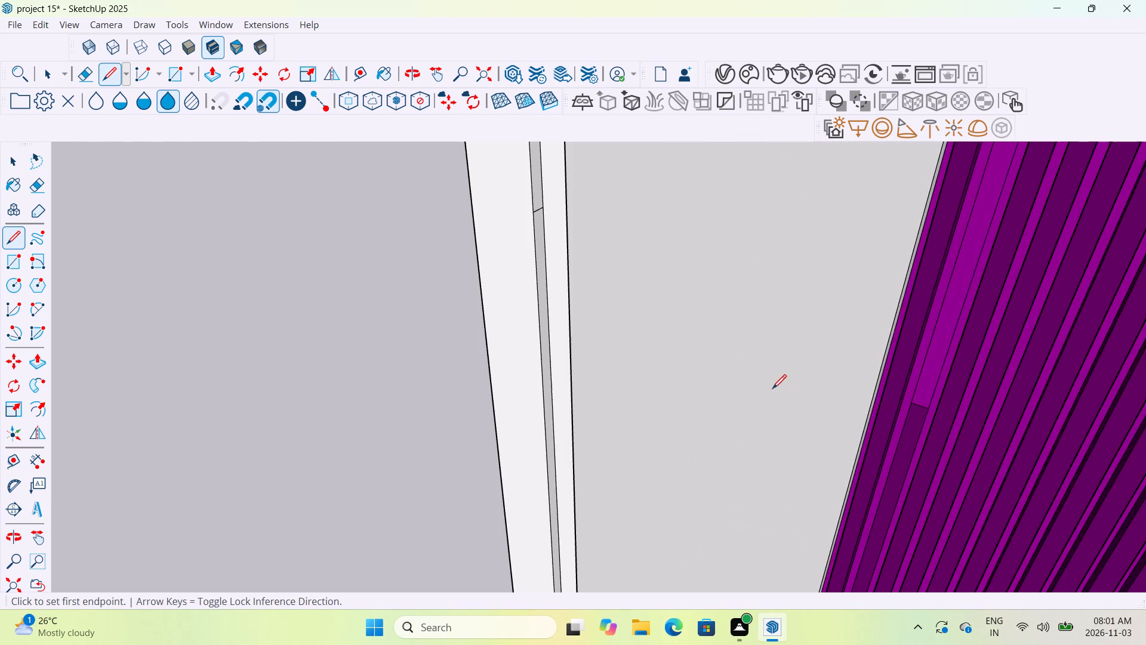
scroll(772, 388, "up", 7)
left_click(75, 71)
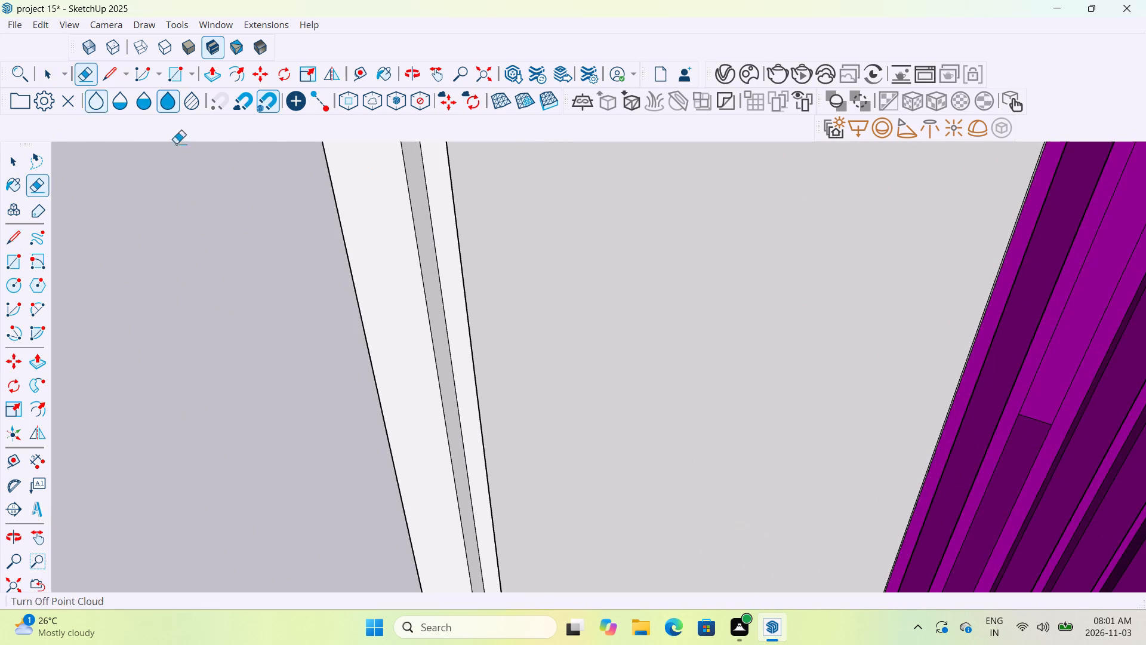
scroll(1028, 419, "up", 9)
left_click_drag(1031, 411, 1029, 426)
Push/Pull the full-height slat strip by repeating the previous Push/Pull distance.
scroll(1031, 419, "down", 19)
scroll(1041, 423, "up", 1)
scroll(1041, 422, "down", 5)
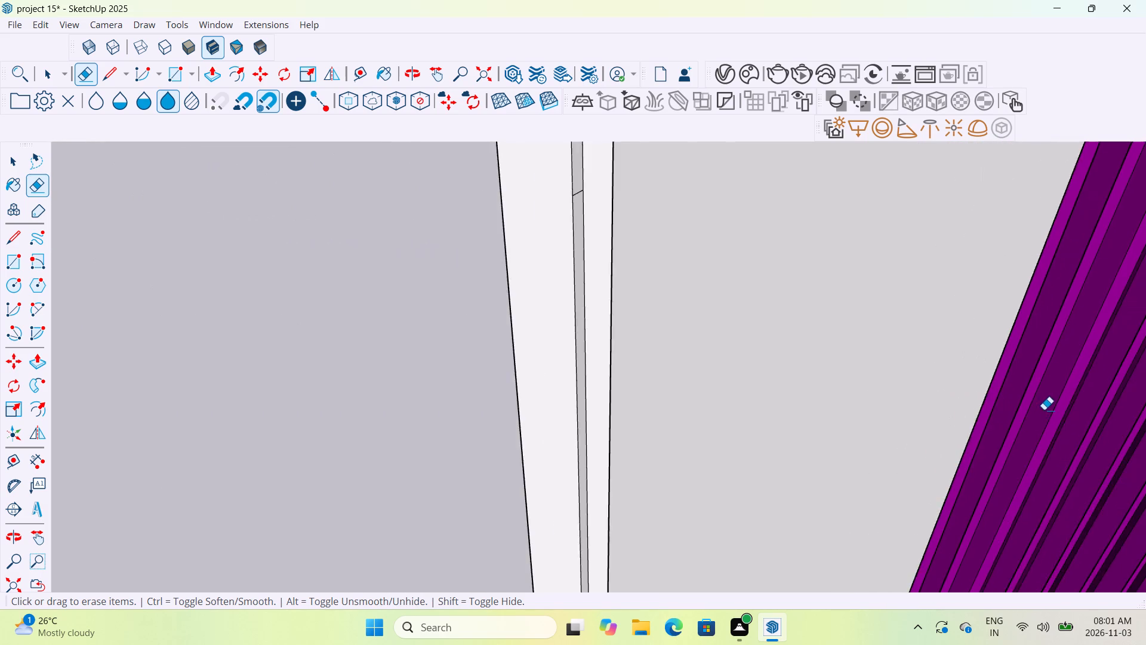
scroll(1044, 410, "down", 14)
scroll(1074, 438, "up", 1)
scroll(1074, 438, "down", 14)
scroll(1077, 439, "up", 1)
scroll(1077, 439, "down", 9)
scroll(1131, 435, "up", 2)
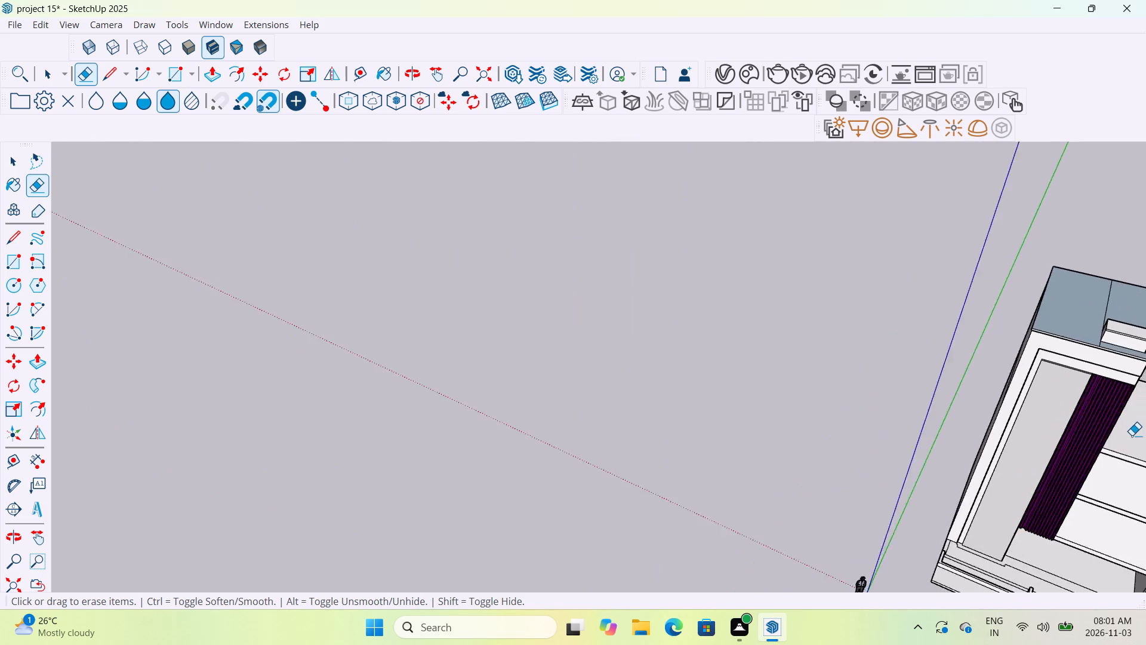
scroll(1132, 435, "up", 10)
scroll(1132, 425, "down", 1)
scroll(1132, 424, "up", 8)
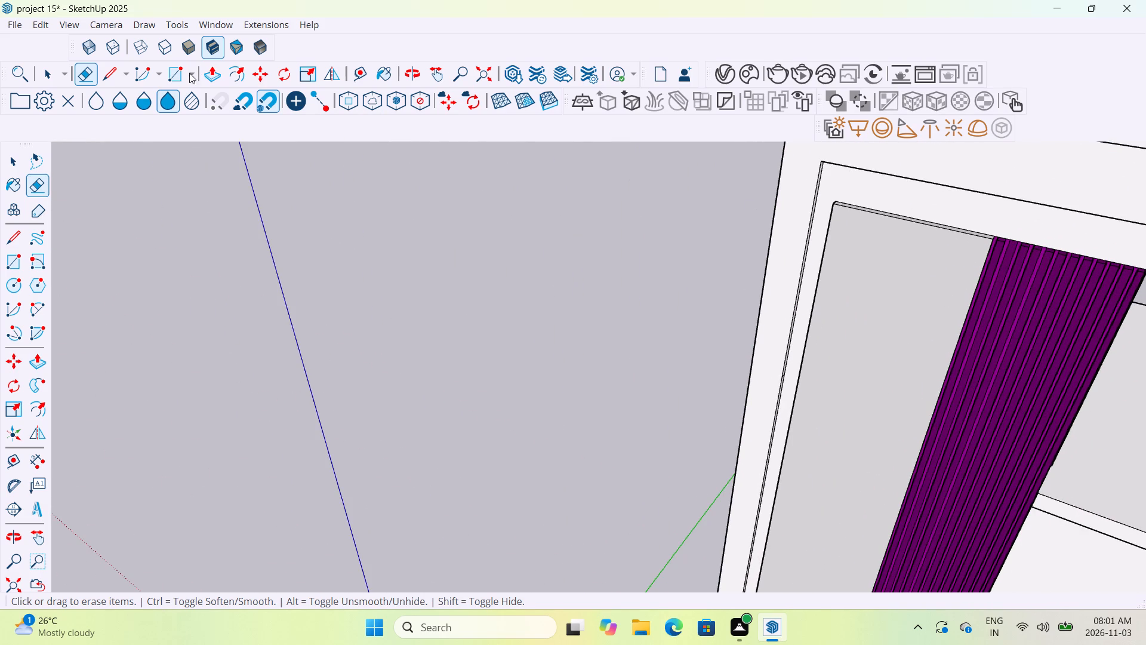
left_click(218, 75)
scroll(989, 284, "up", 6)
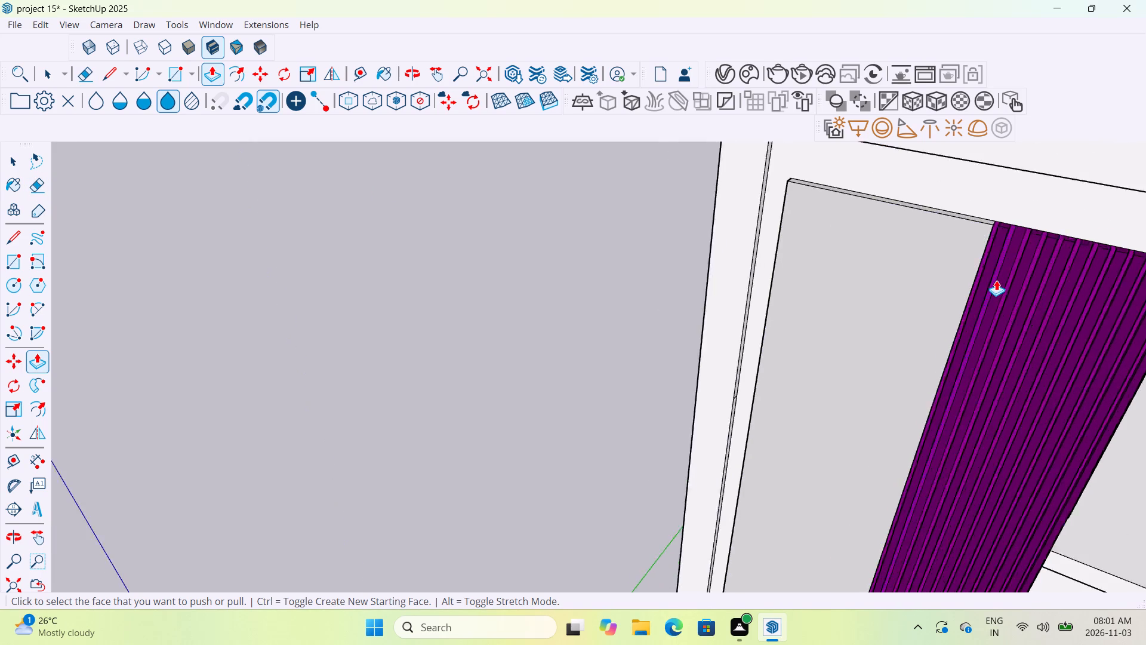
scroll(999, 281, "up", 6)
double_click(1002, 281)
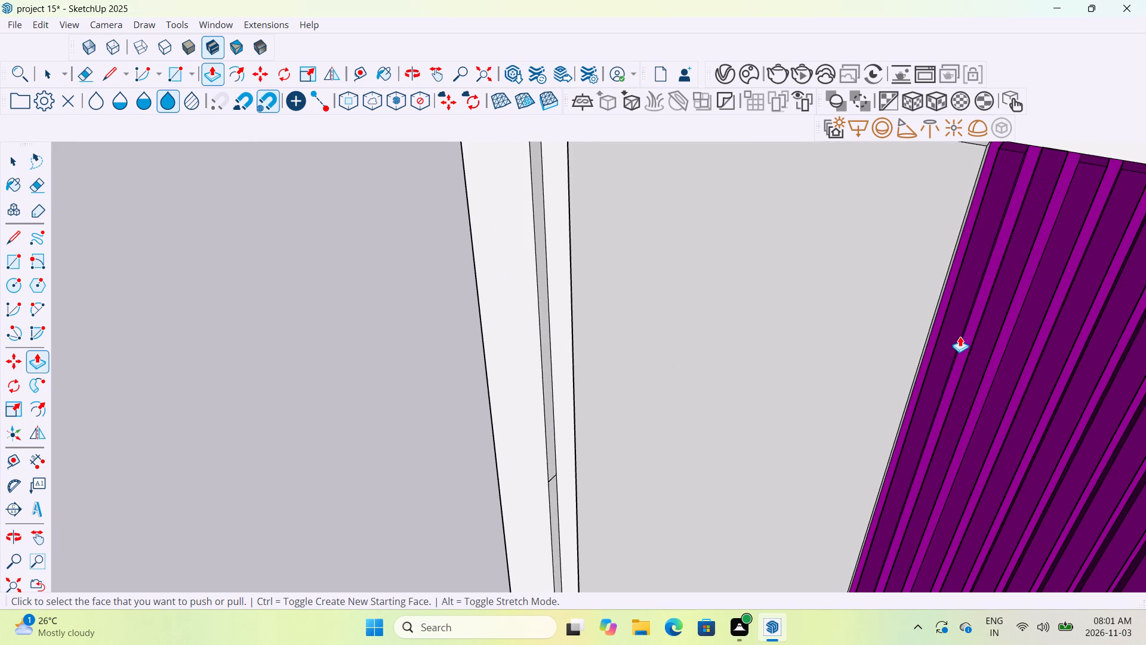
middle_click_drag(960, 343, 1092, 351)
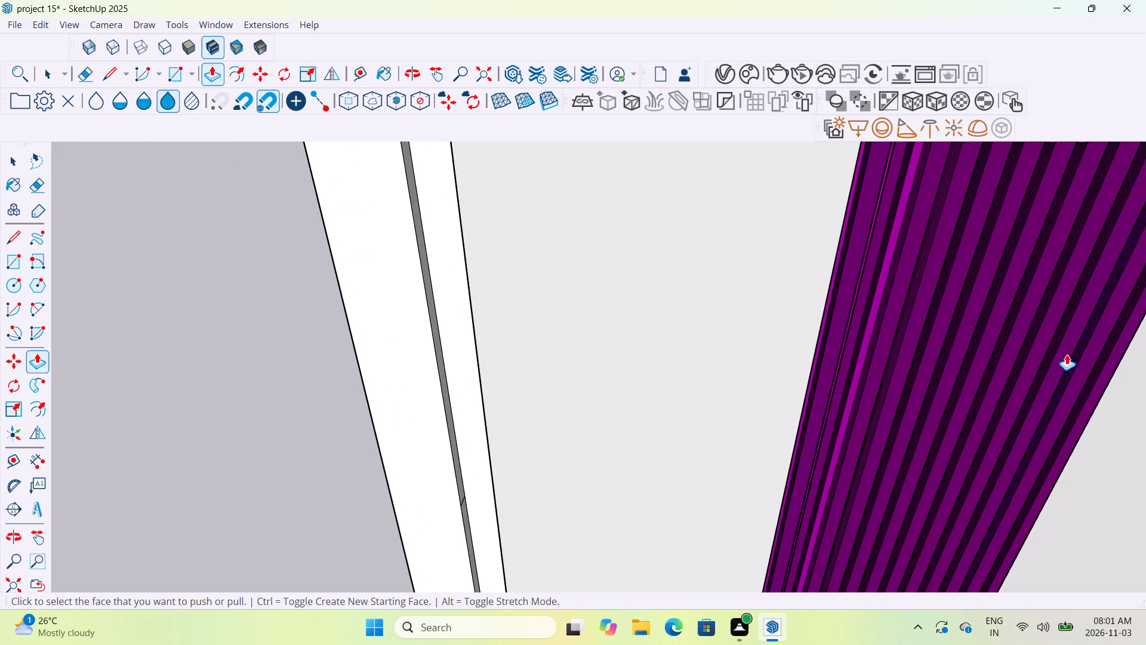
key("Escape")
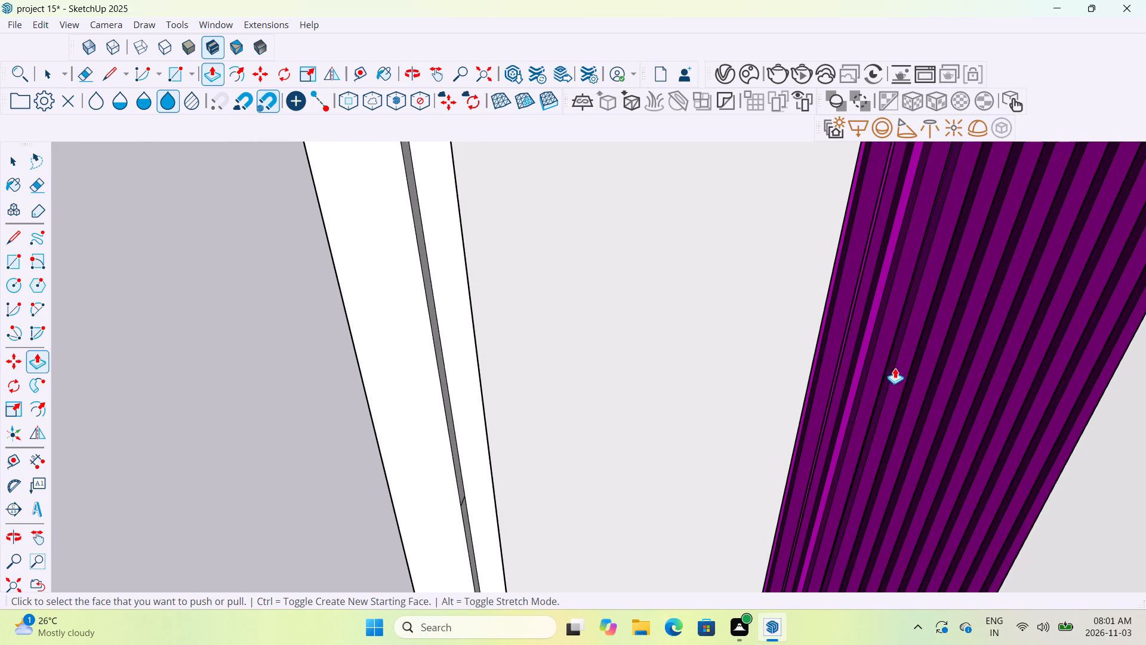
Push/Pull the full-height slat's face to line up with the neighbouring slats of the purple panel.
scroll(891, 363, "up", 6)
middle_click_drag(881, 362, 847, 386)
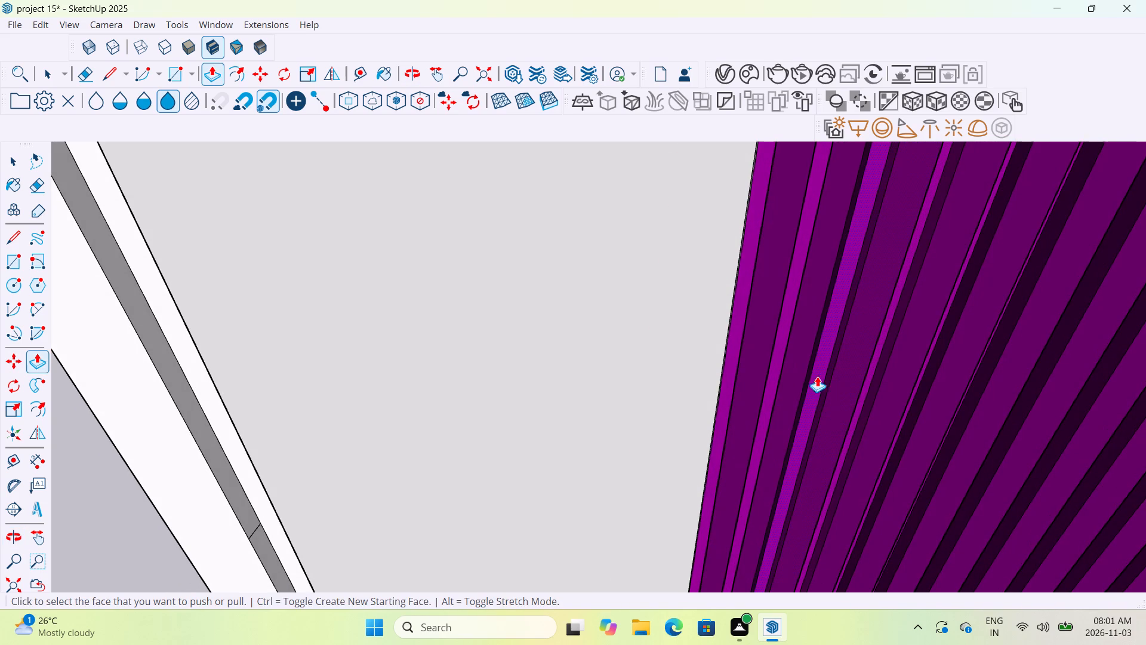
left_click(800, 375)
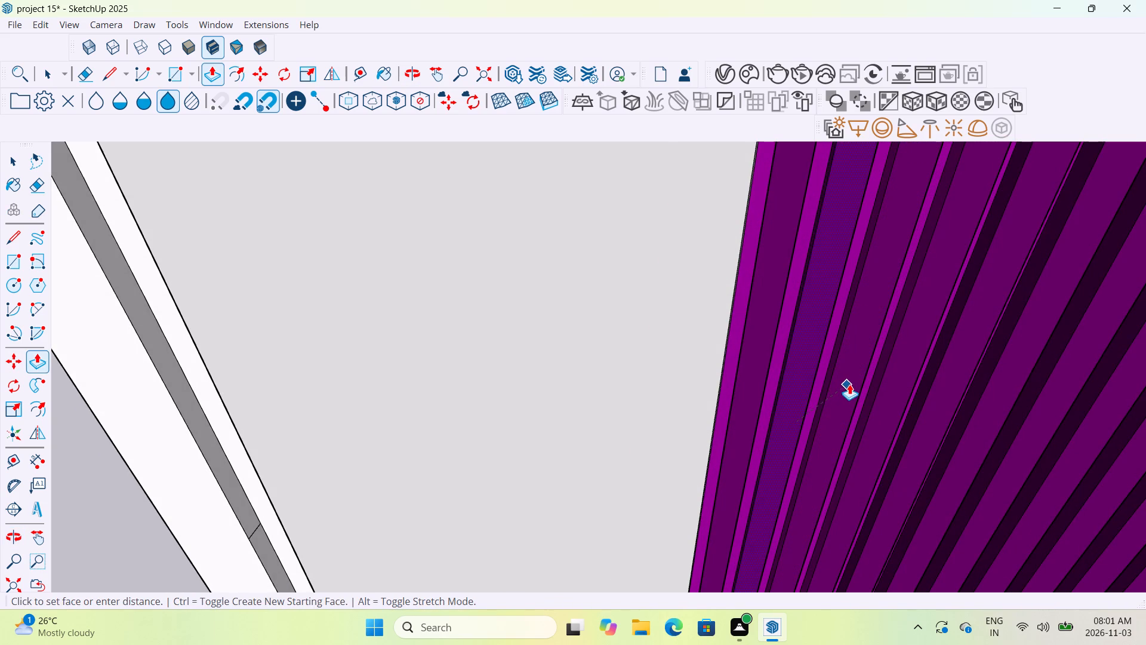
left_click(850, 383)
middle_click_drag(837, 406, 984, 348)
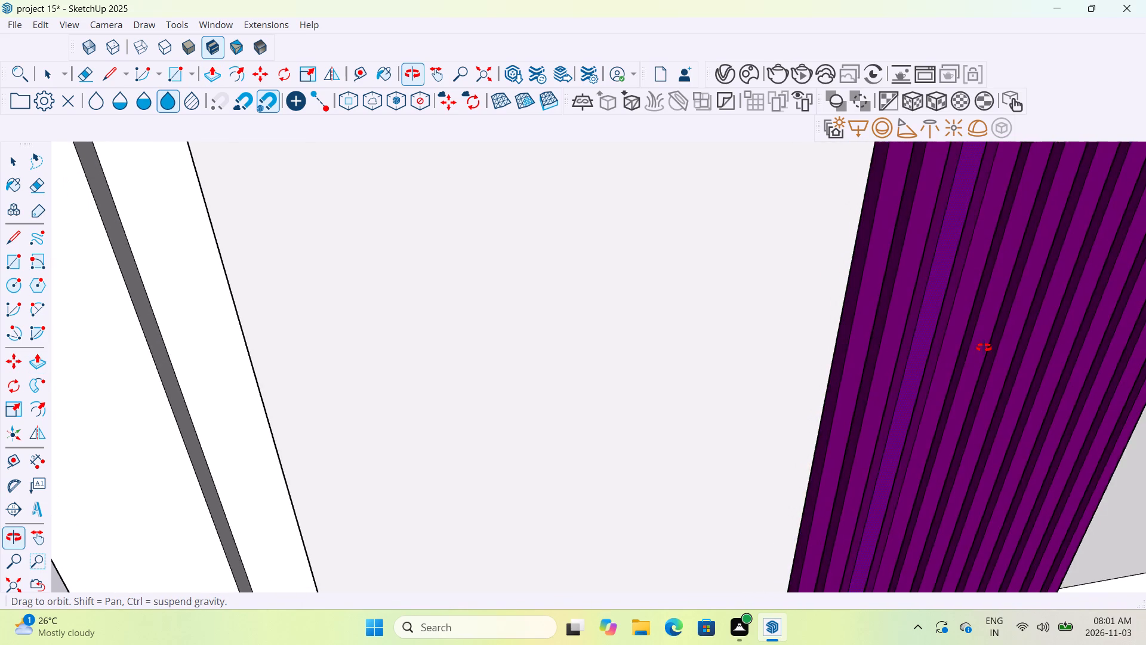
middle_click_drag(984, 348, 1114, 283)
key("Escape")
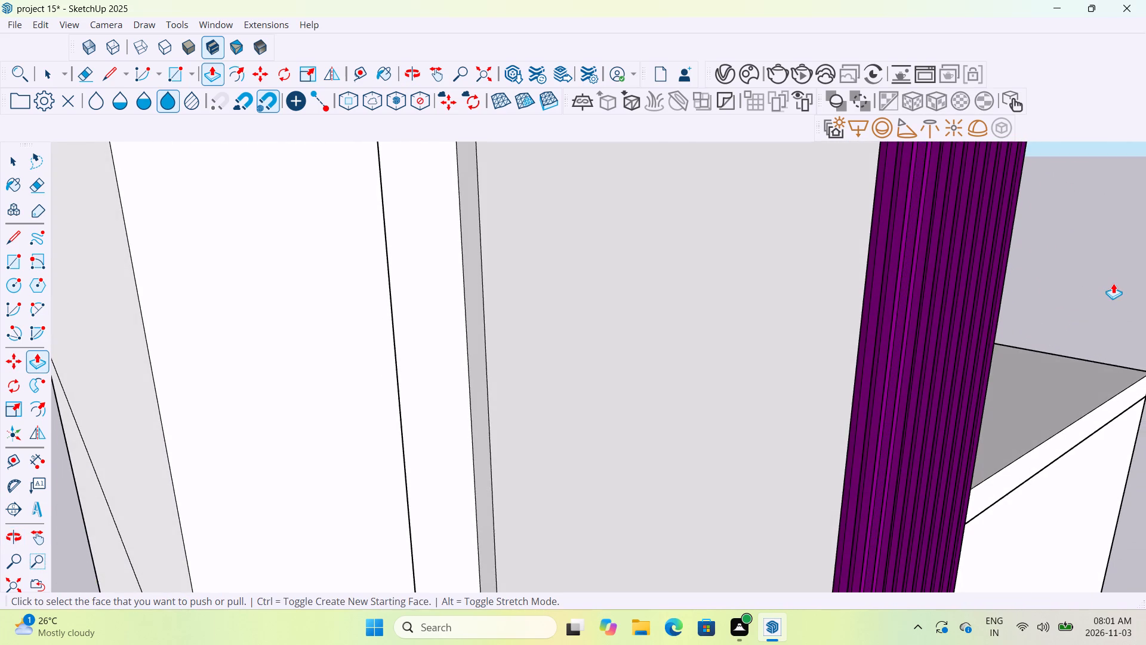
Push/Pull the end face of the tall block's upper frame band sideways into a long canopy projecting beyond the side block.
scroll(1065, 328, "down", 15)
middle_click_drag(1051, 434, 797, 353)
scroll(797, 353, "down", 7)
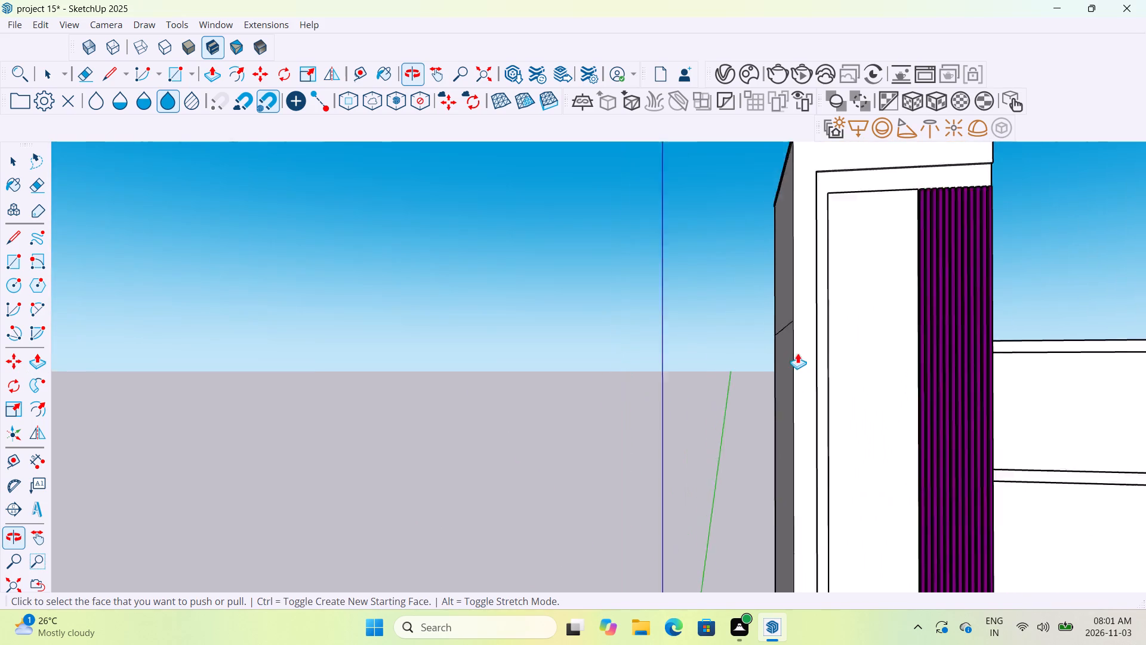
middle_click_drag(898, 391, 814, 401)
scroll(868, 271, "up", 6)
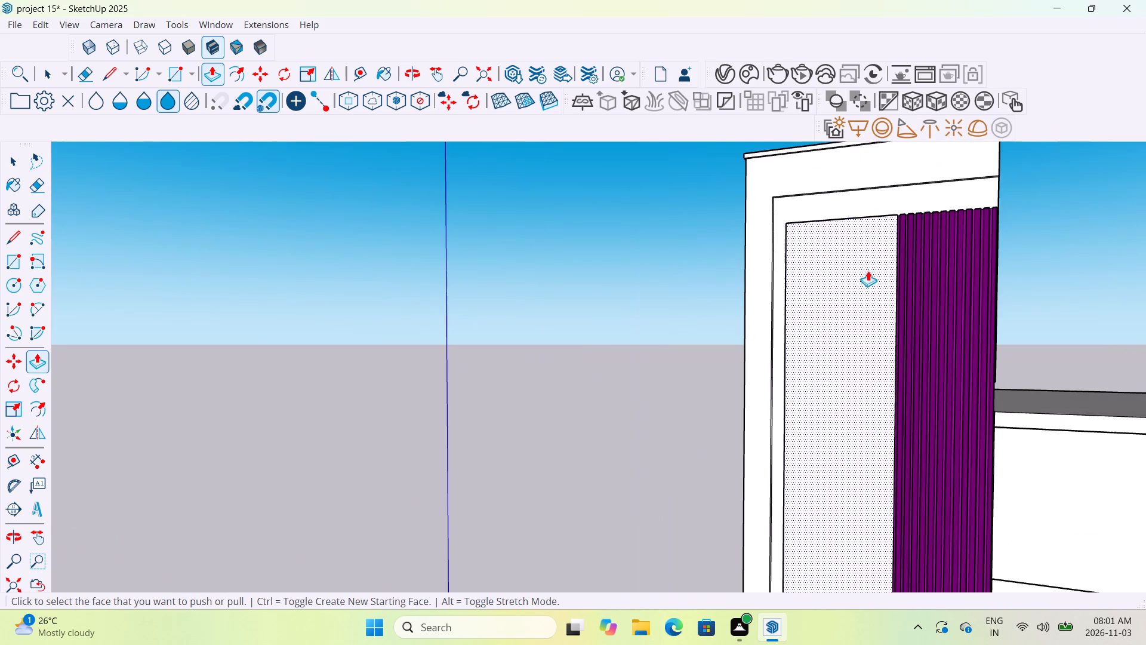
scroll(866, 257, "up", 2)
middle_click_drag(1071, 264, 911, 284)
scroll(911, 284, "down", 5)
scroll(1049, 270, "down", 6)
middle_click_drag(1096, 342, 1031, 351)
scroll(1032, 355, "down", 20)
scroll(1128, 328, "up", 18)
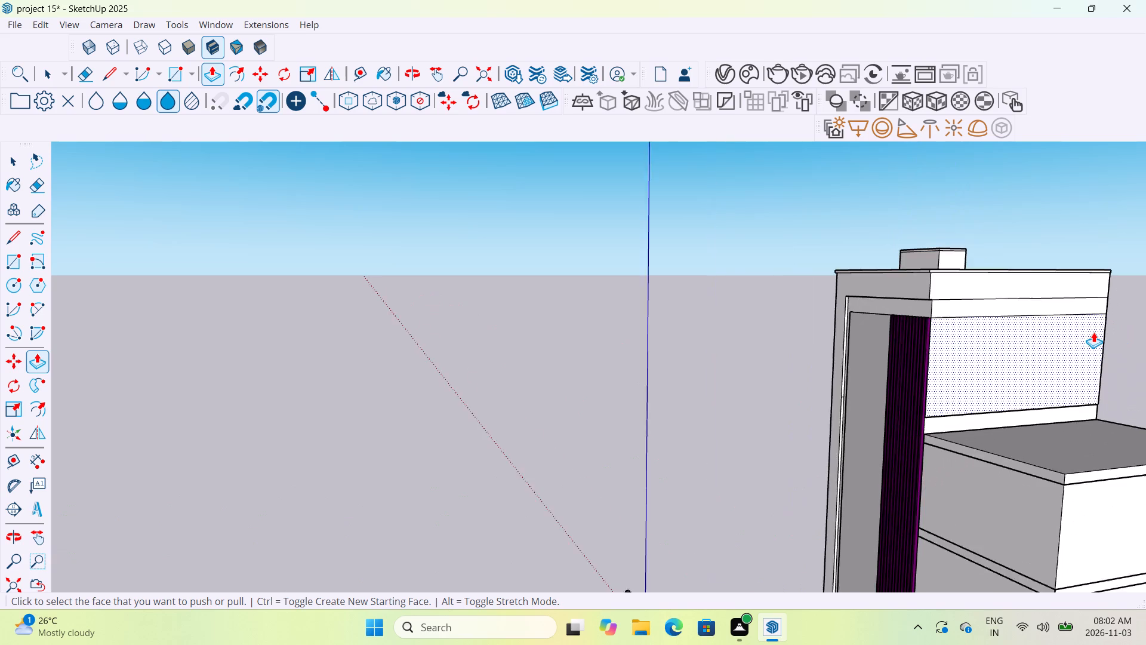
scroll(1056, 336, "down", 6)
scroll(1056, 337, "up", 6)
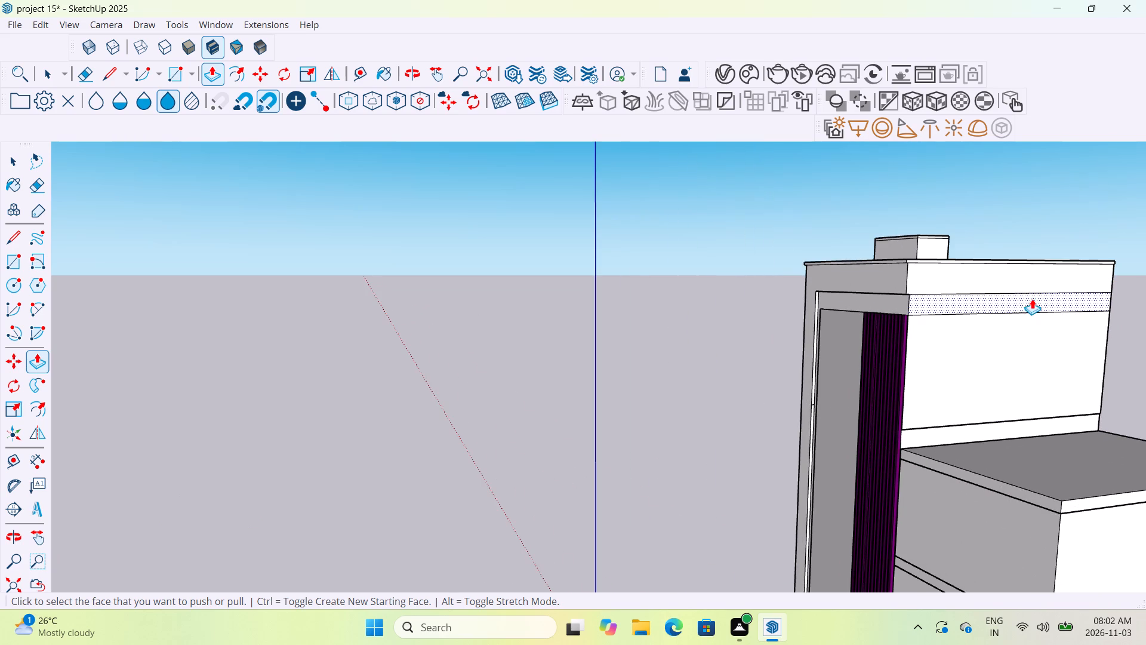
left_click(1032, 299)
scroll(1090, 308, "down", 14)
middle_click_drag(1093, 312, 1145, 309)
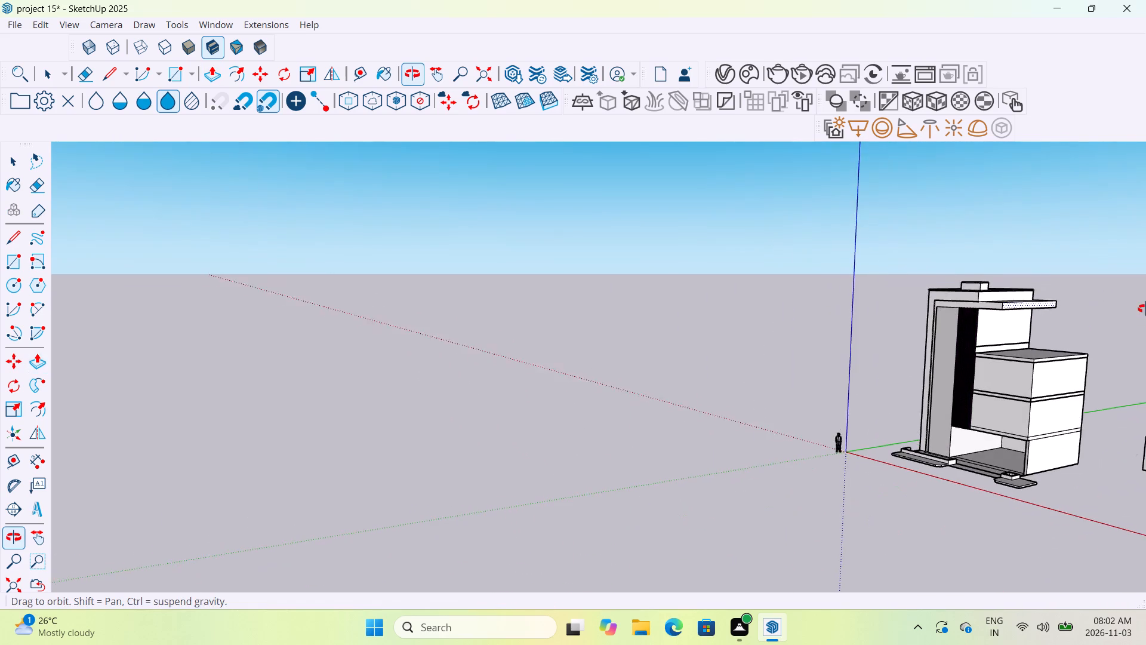
middle_click_drag(1145, 309, 1145, 300)
middle_click_drag(916, 346, 1130, 310)
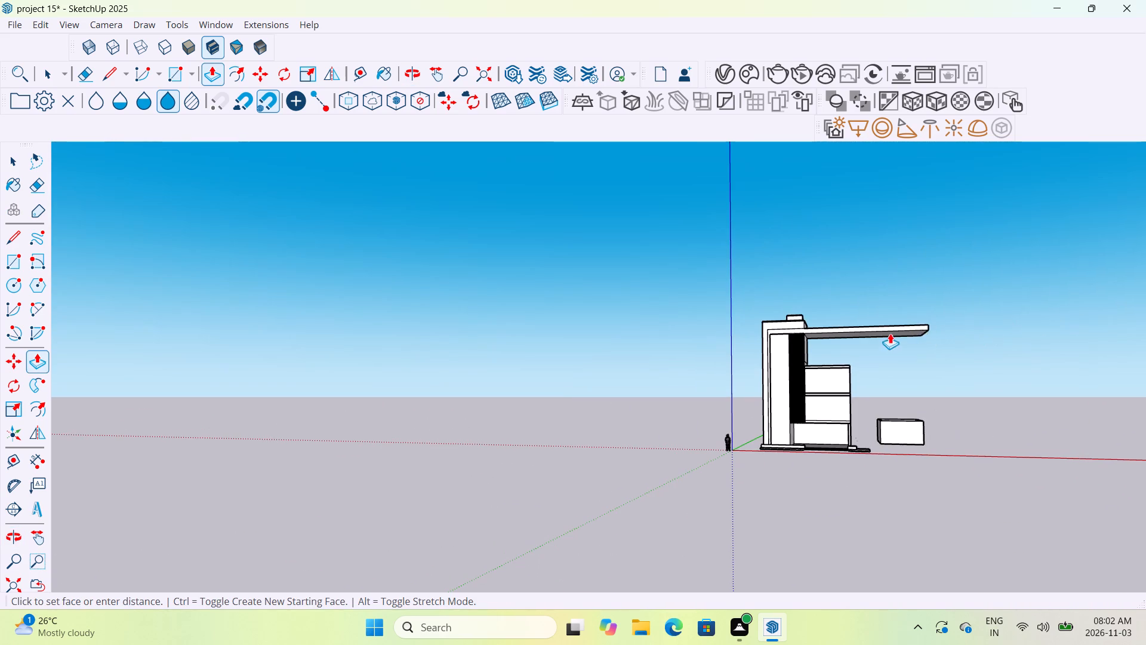
left_click(863, 346)
Show the Default Tray and paint the tall block's front frame around the recessed panel with M04_Stone_Frost.
middle_click_drag(723, 332, 744, 422)
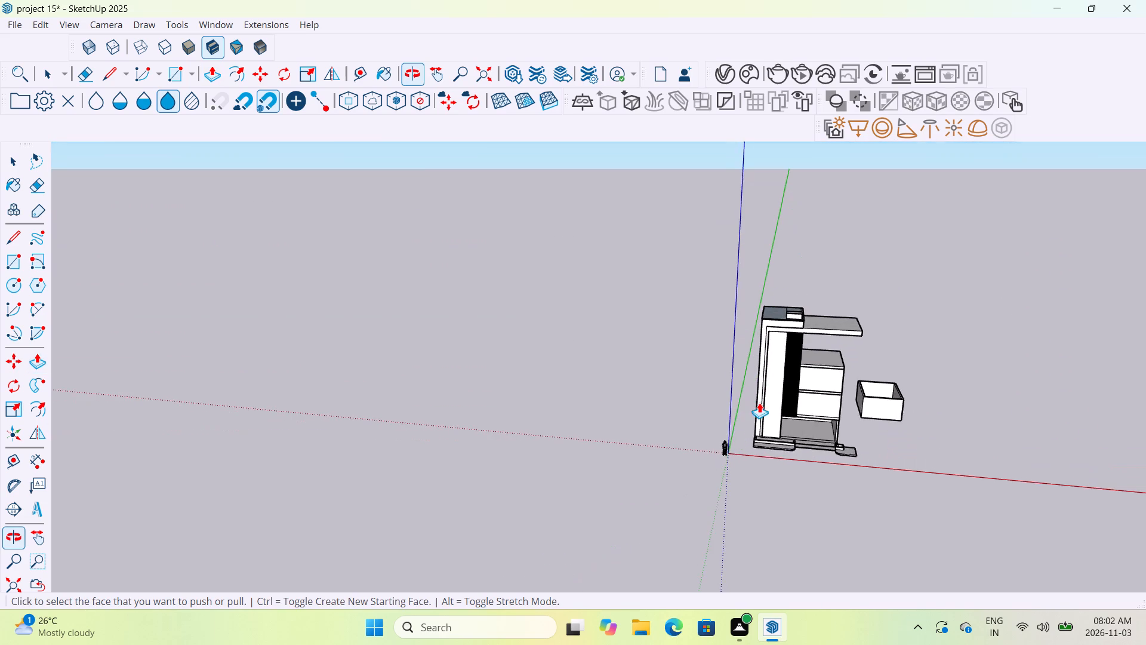
scroll(806, 324, "up", 12)
scroll(807, 408, "up", 1)
middle_click_drag(806, 401, 820, 330)
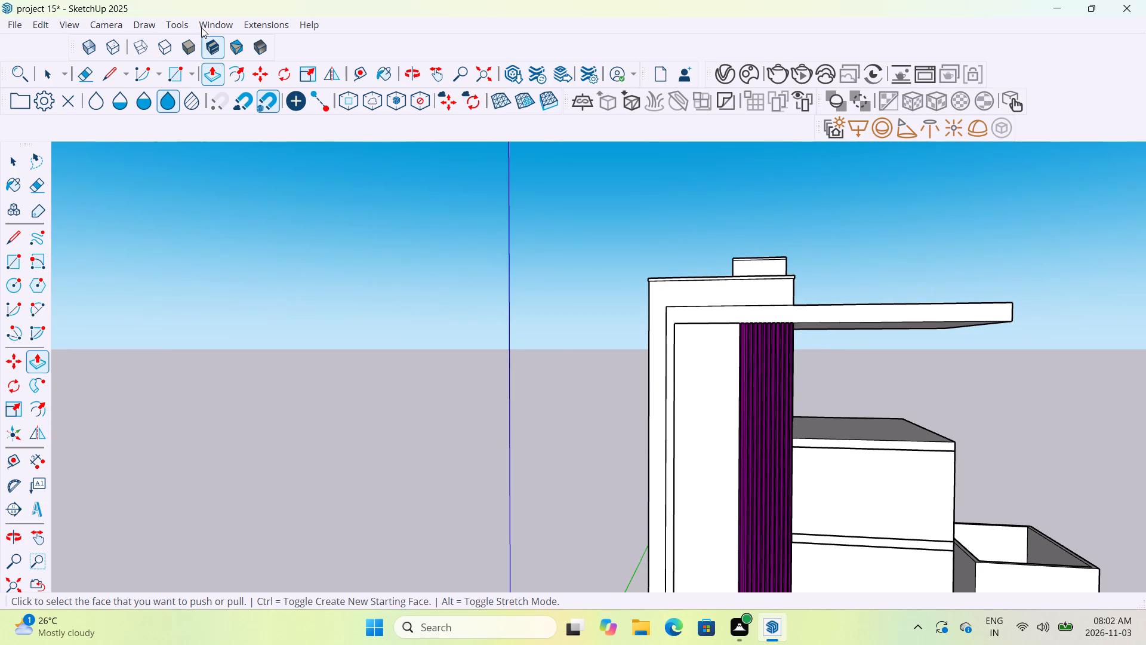
left_click(204, 27)
left_click(235, 45)
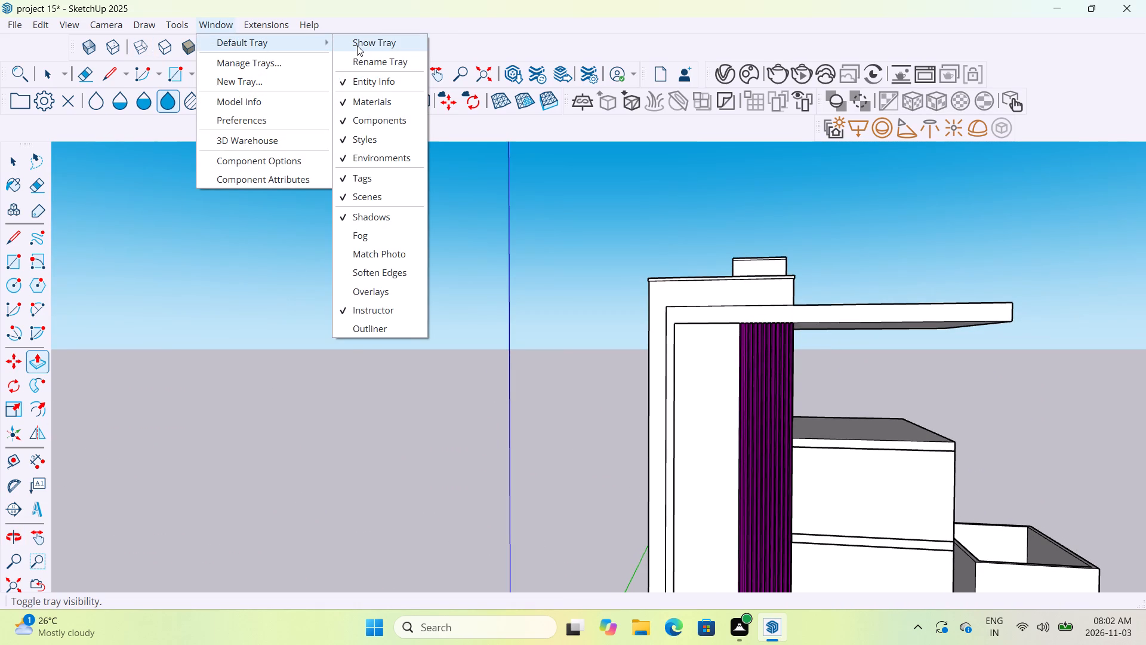
left_click(357, 45)
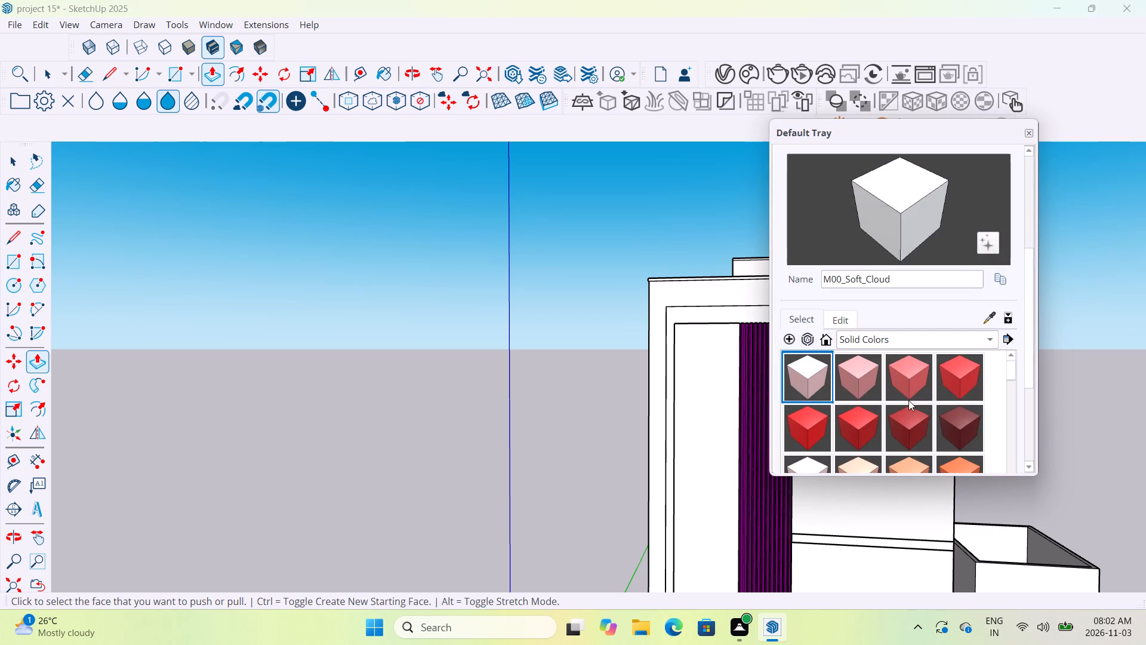
scroll(906, 404, "down", 16)
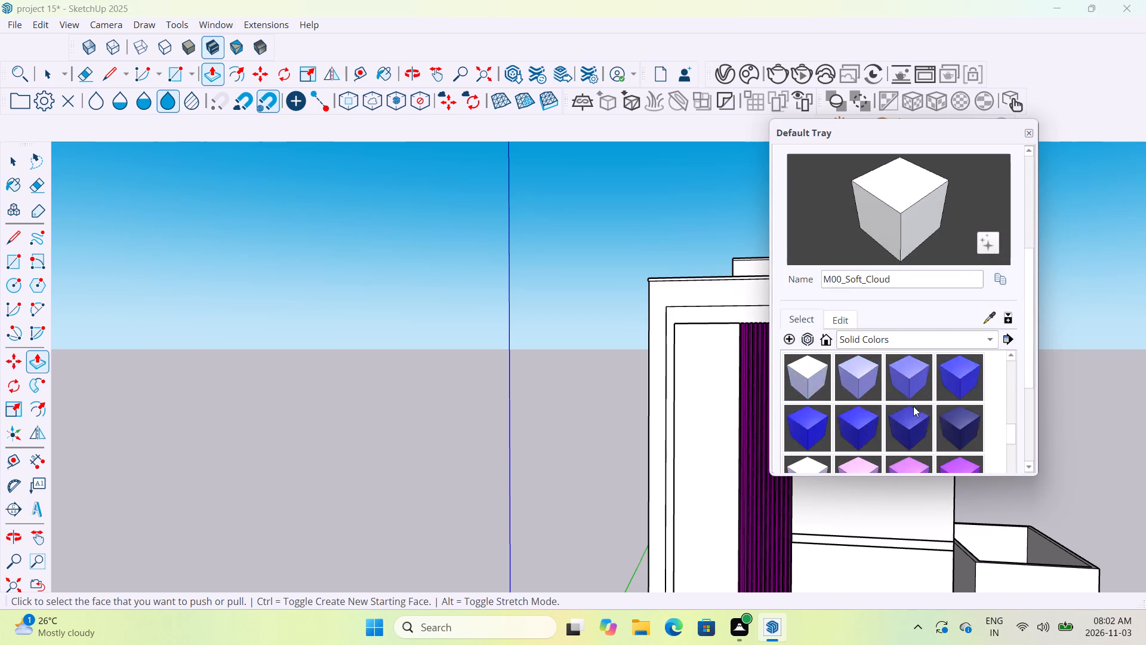
scroll(913, 406, "down", 14)
scroll(913, 404, "up", 2)
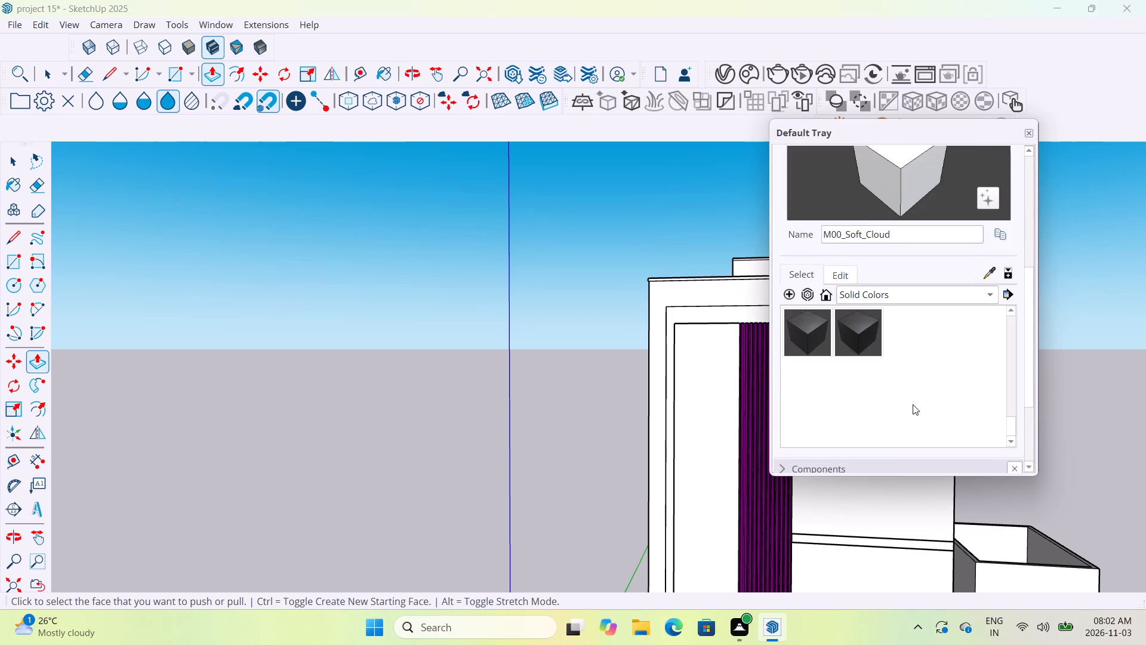
scroll(913, 404, "up", 2)
left_click(807, 389)
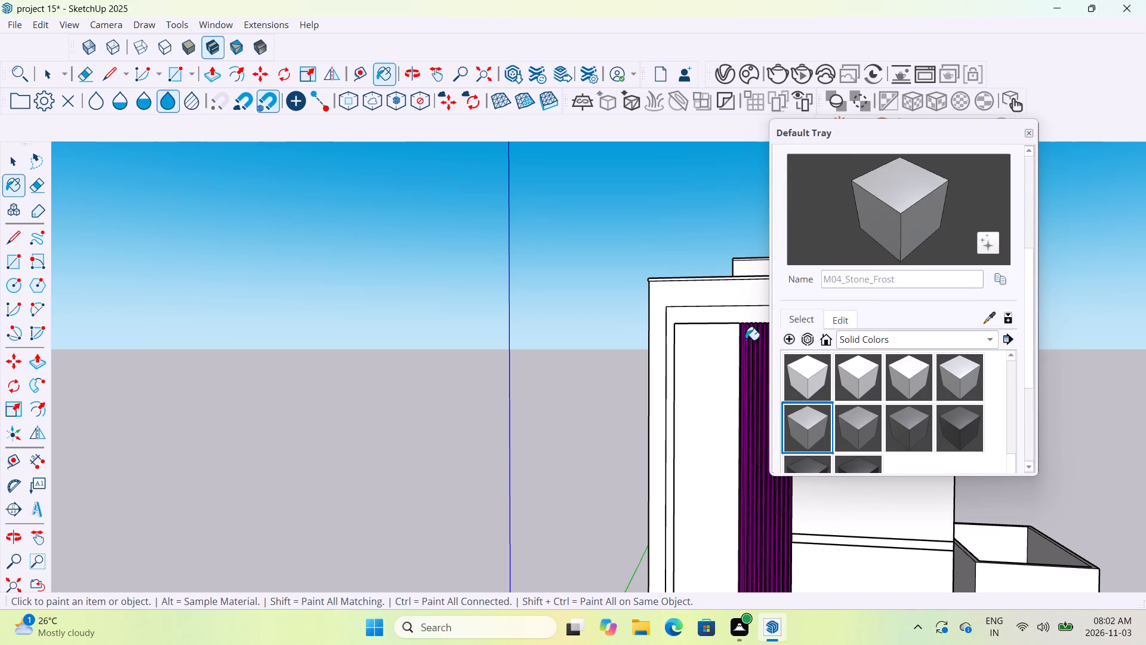
left_click(717, 320)
Paint the front edges of the tall block's roof slab and the small rooftop box's slab with K08_Violet_Crush.
scroll(717, 320, "down", 6)
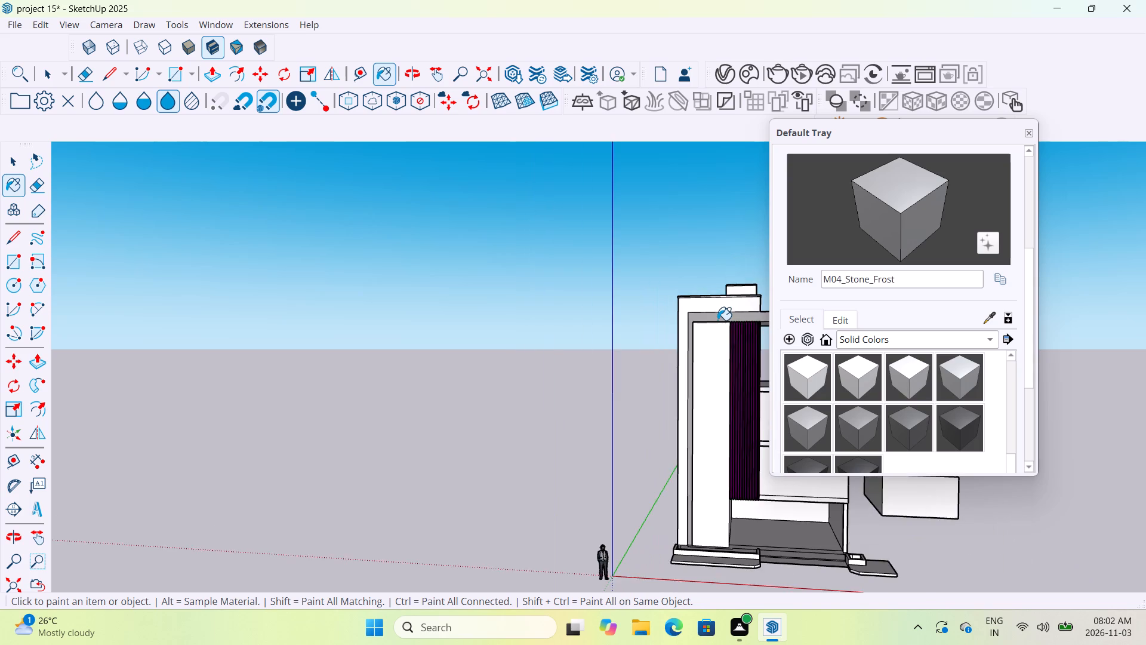
scroll(717, 320, "down", 12)
scroll(720, 317, "up", 5)
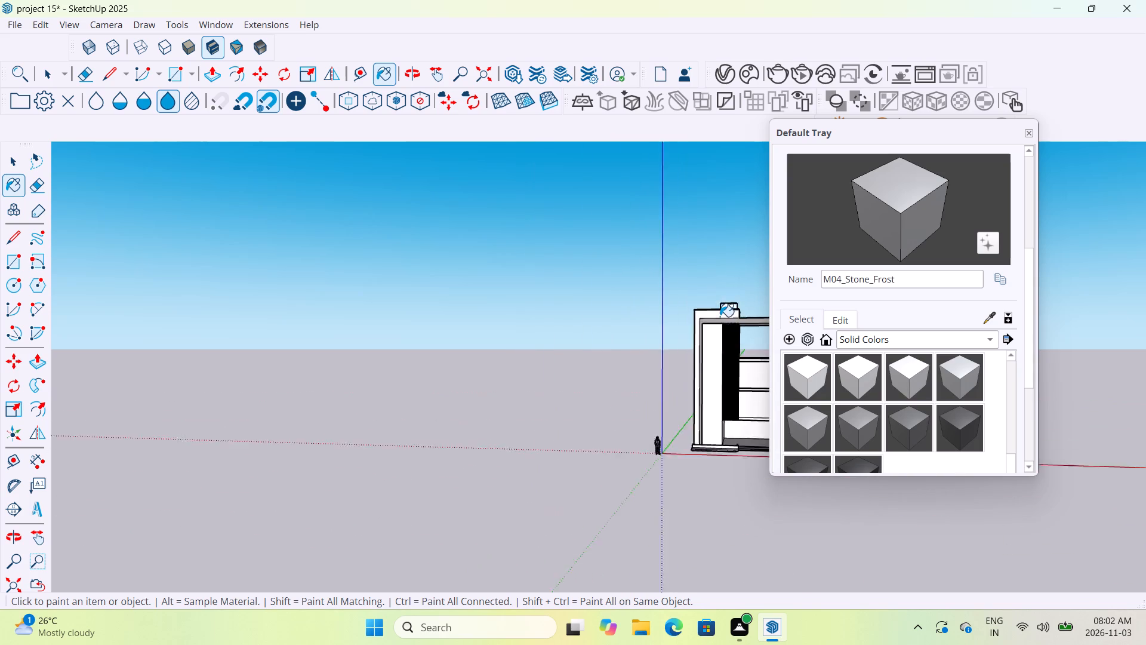
scroll(720, 317, "up", 19)
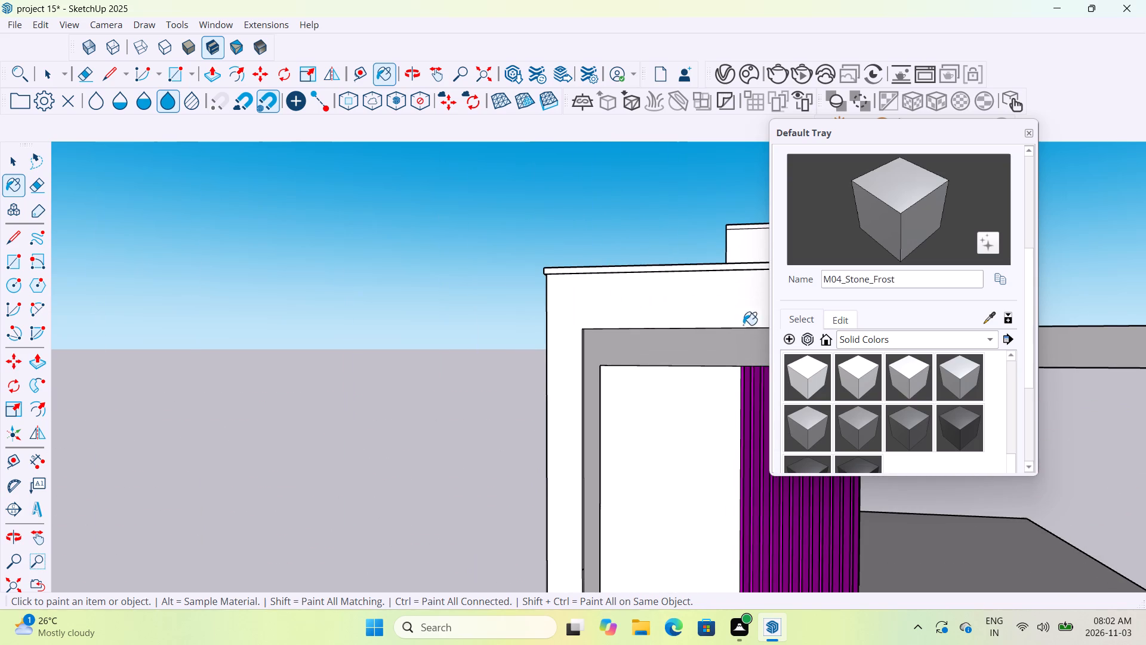
scroll(929, 409, "up", 6)
scroll(928, 405, "down", 2)
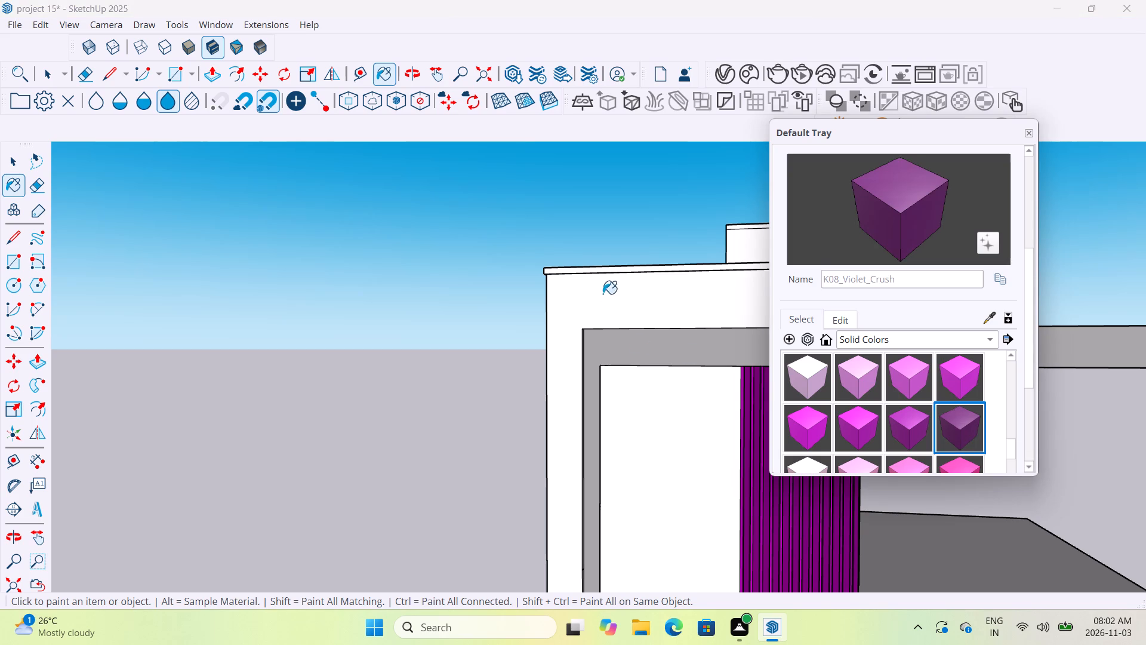
left_click(614, 270)
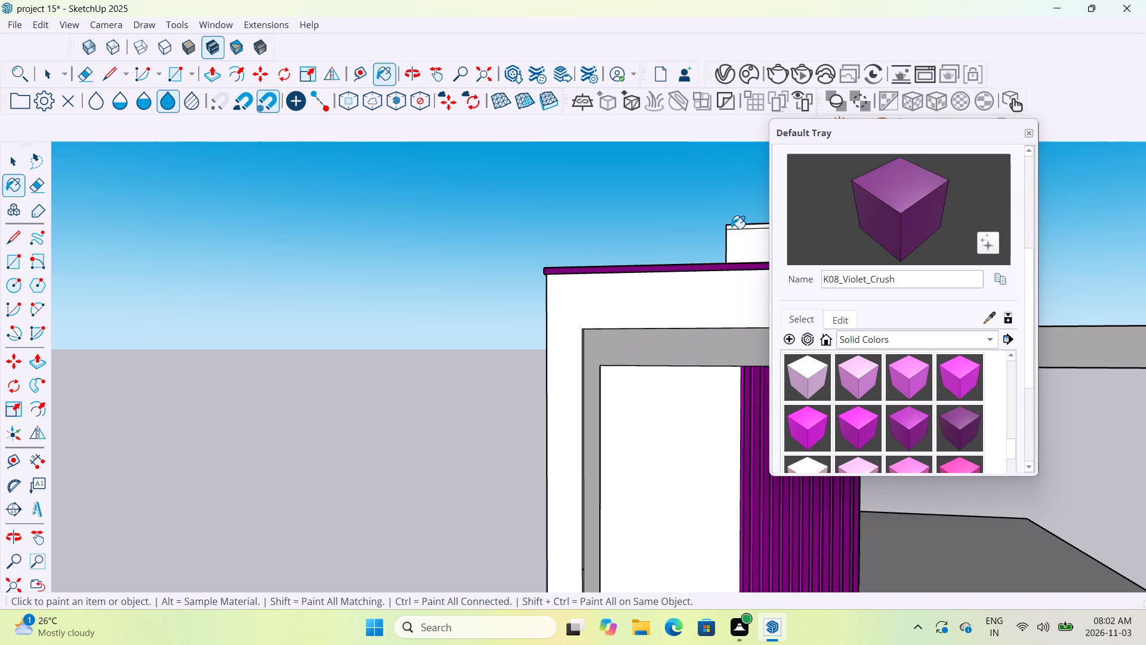
left_click(733, 228)
Paint the side edges of the tall block's roof slab and the small rooftop box's slab with K08_Violet_Crush.
middle_click_drag(483, 360, 700, 368)
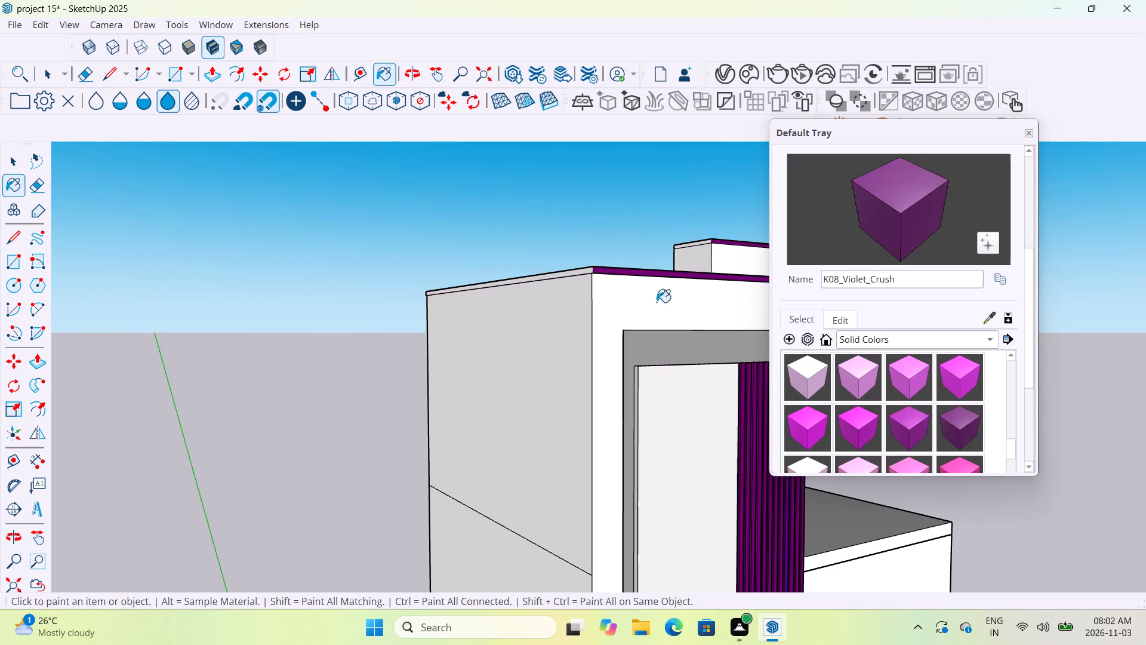
left_click(586, 271)
middle_click_drag(704, 398, 651, 392)
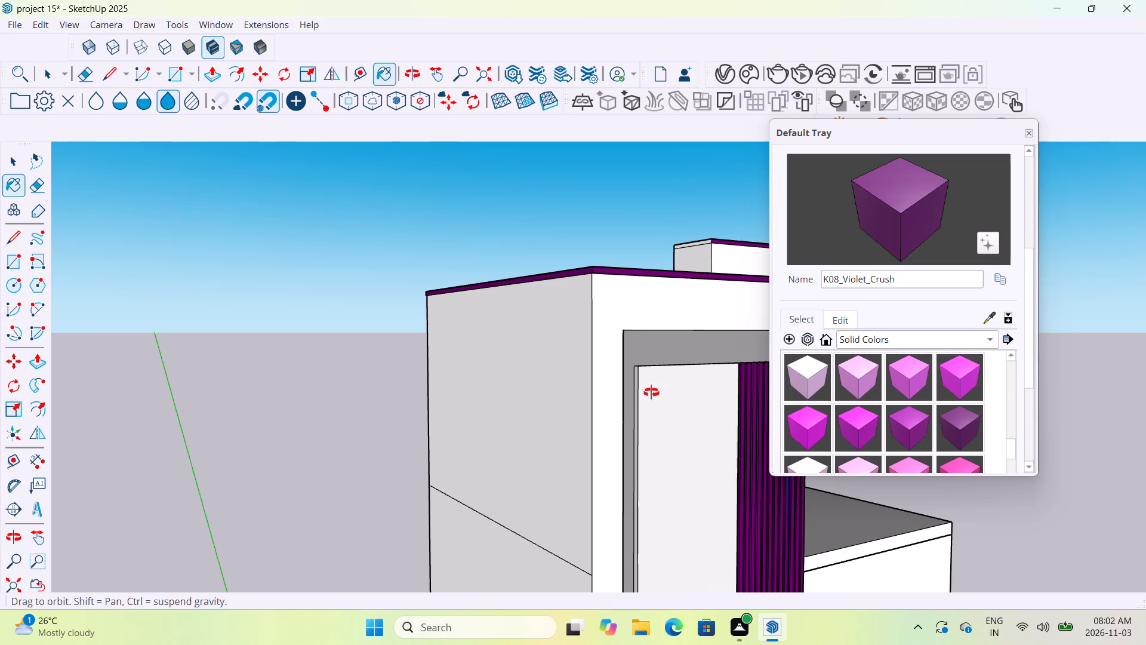
middle_click_drag(651, 392, 426, 344)
middle_click_drag(544, 334, 411, 400)
middle_click_drag(738, 216, 662, 315)
left_click(639, 287)
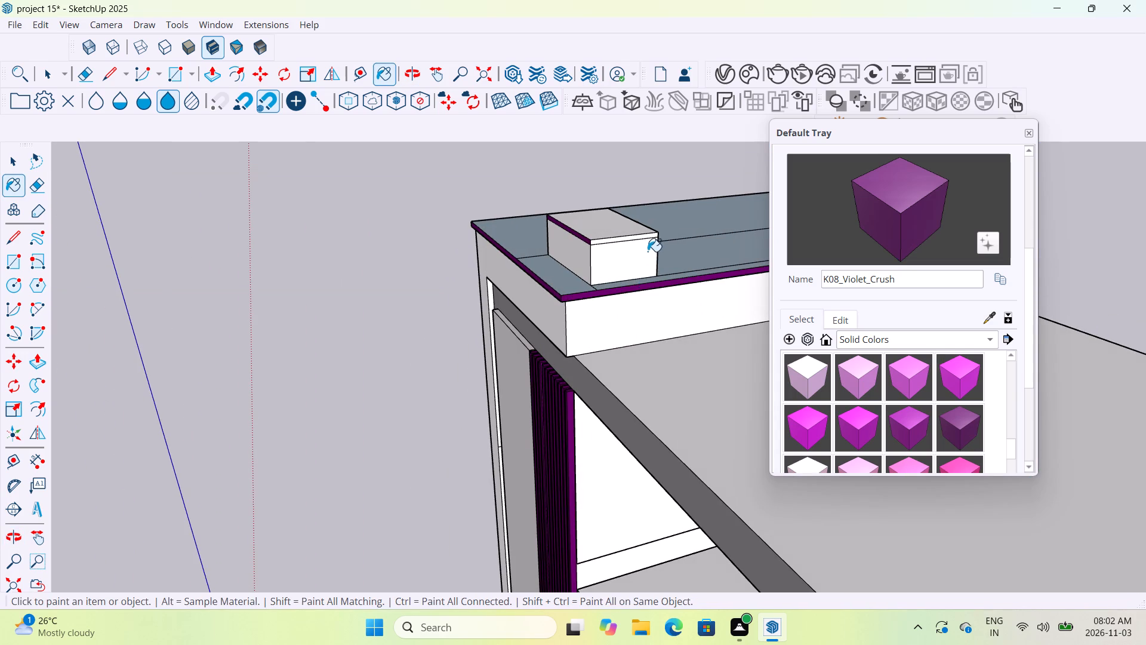
left_click(643, 236)
middle_click_drag(525, 275, 862, 317)
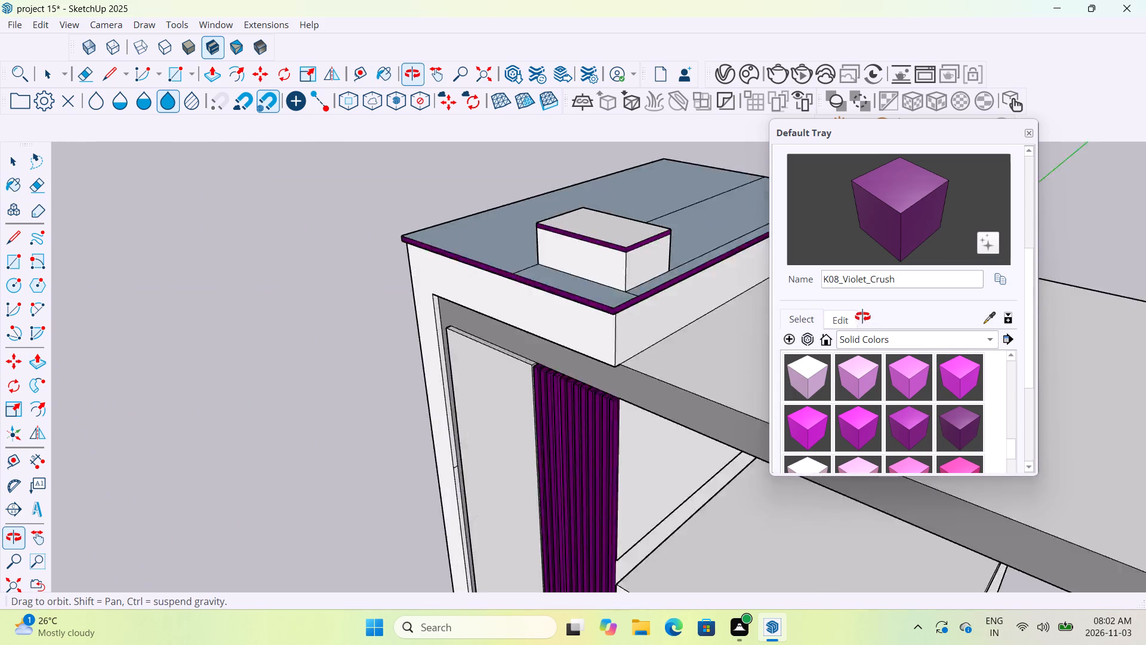
middle_click_drag(862, 317, 1088, 321)
scroll(574, 253, "up", 6)
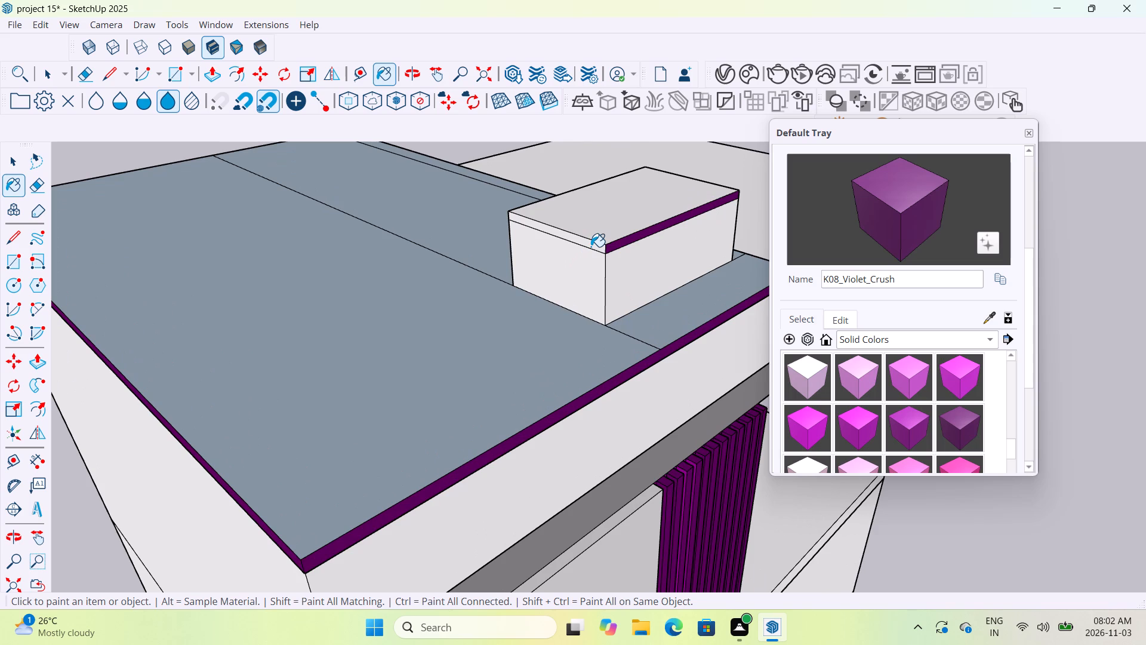
left_click(593, 244)
Move the Default Tray aside to free the view of the building.
scroll(593, 244, "down", 20)
scroll(593, 244, "down", 6)
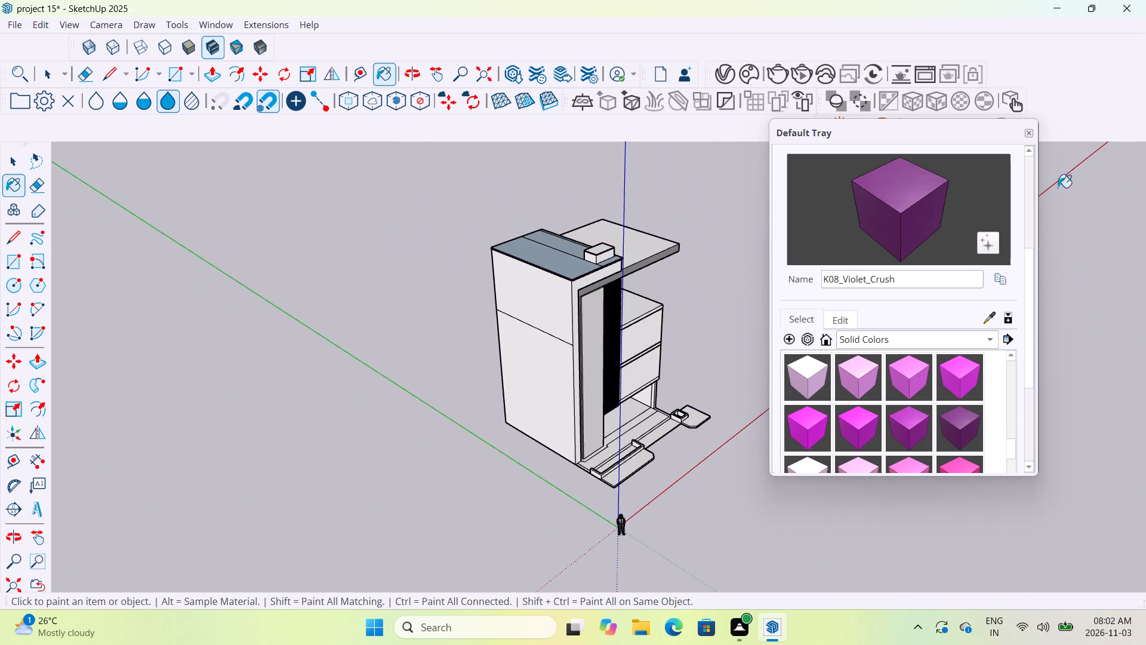
left_click(881, 128)
left_click(988, 128)
left_click_drag(951, 129, 1040, 133)
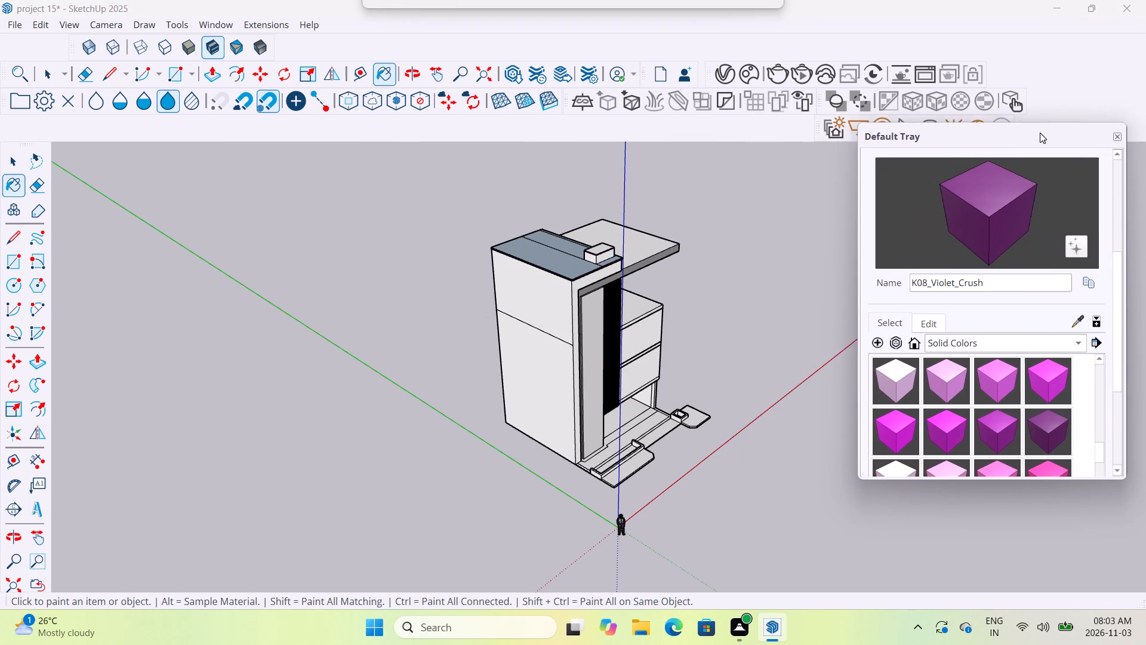
left_click_drag(1040, 133, 1059, 148)
Draw a short line along the base of the tall block's outer front strip, from its bottom corner to the adjoining platform edge's endpoint.
scroll(677, 392, "up", 12)
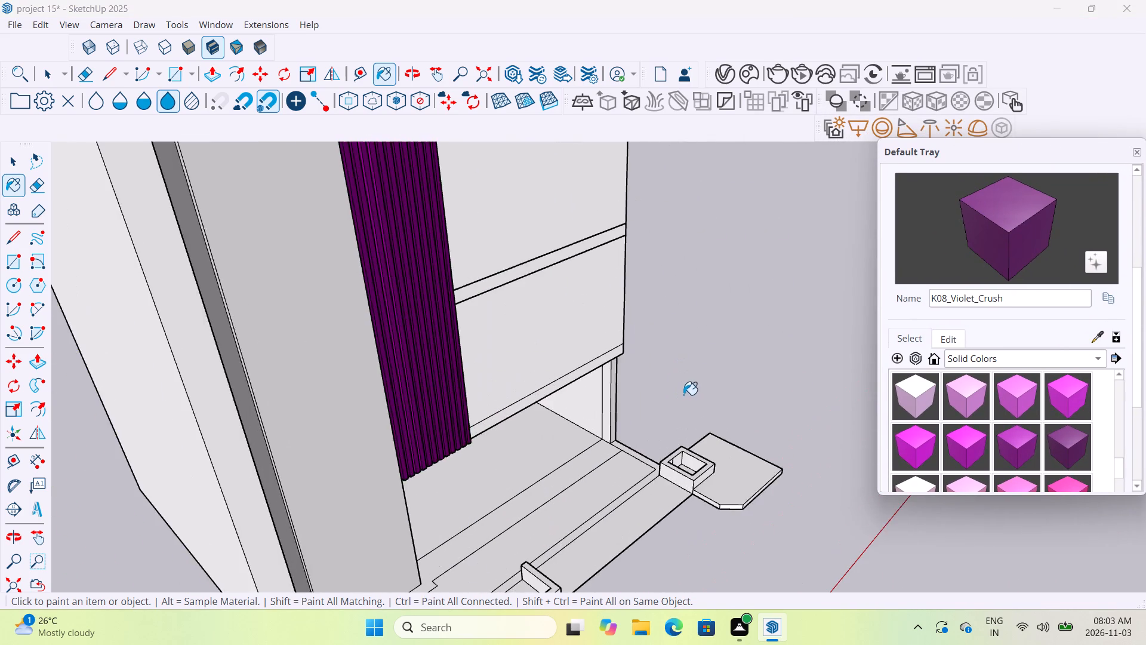
middle_click_drag(691, 391, 505, 379)
scroll(505, 379, "down", 9)
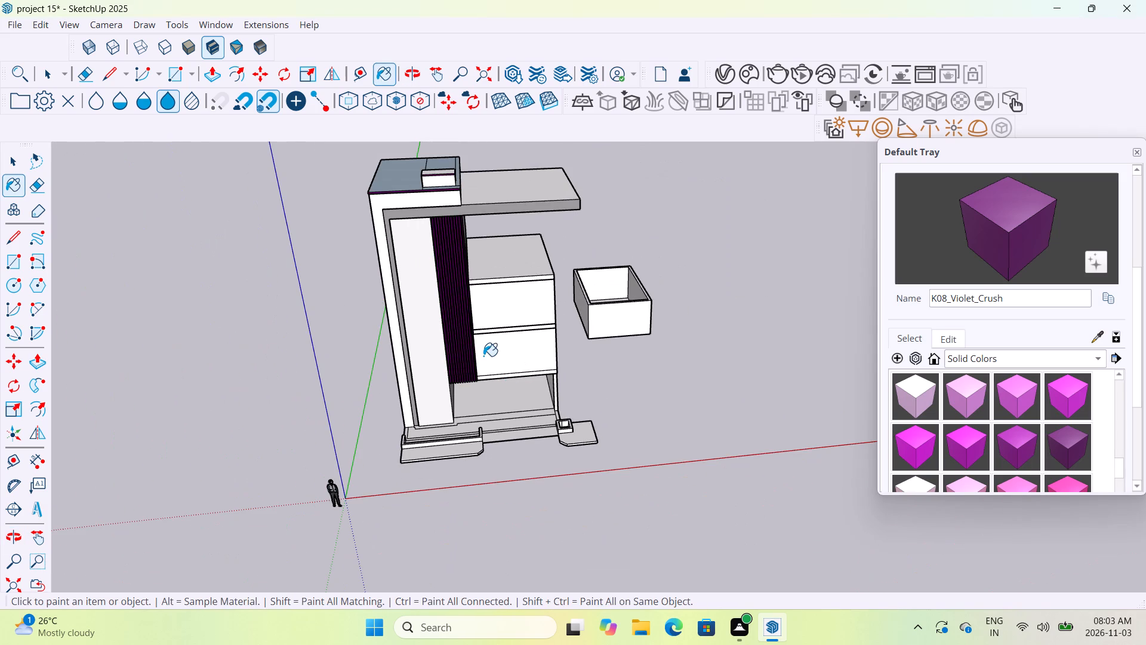
key("Escape")
key("Escape")
scroll(448, 459, "up", 3)
middle_click_drag(448, 453, 642, 506)
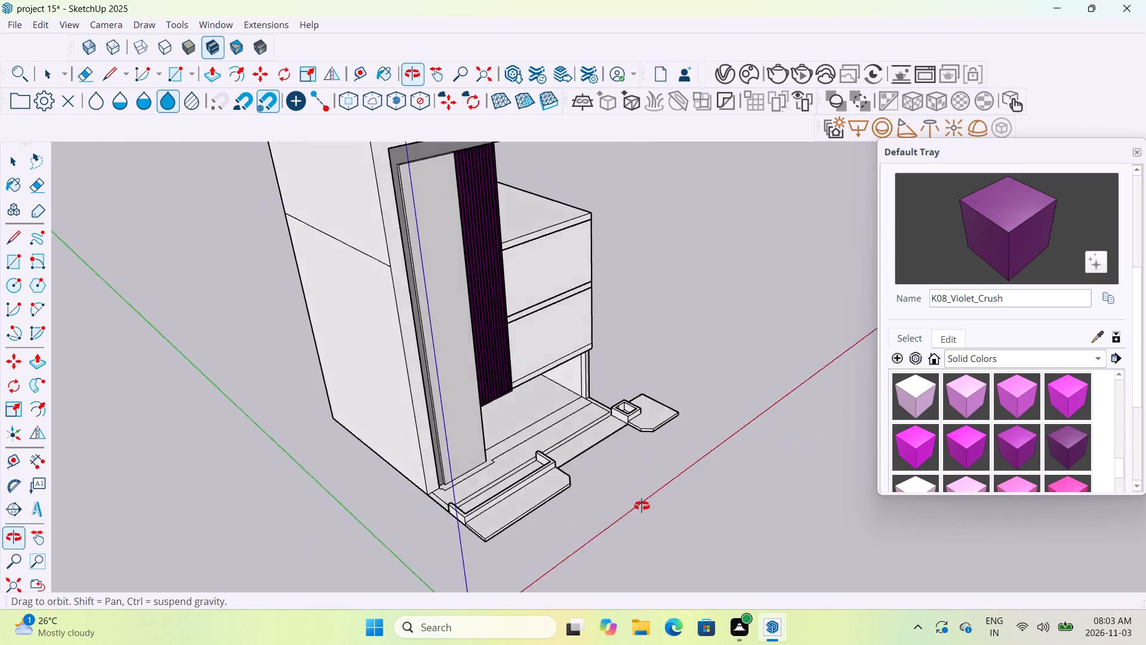
middle_click_drag(642, 506, 644, 513)
scroll(433, 483, "up", 6)
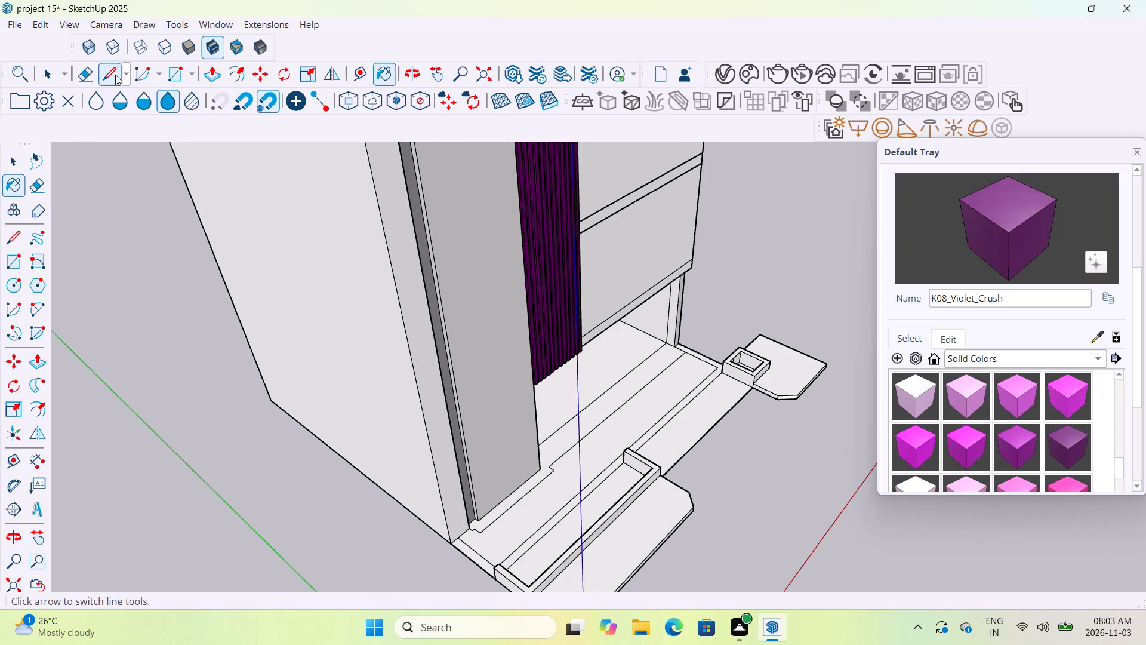
left_click(114, 75)
scroll(464, 539, "up", 12)
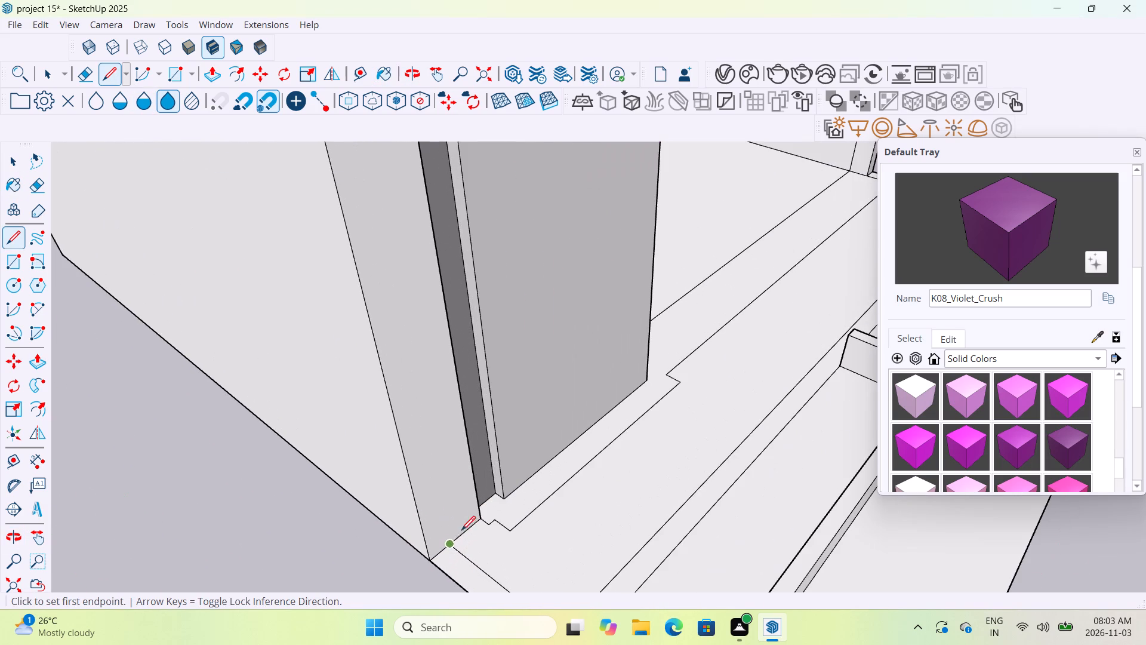
left_click(432, 560)
left_click(452, 547)
Push/Pull the narrow border strip around the base platform, beside the tall block's outer front strip, upward into a low rim wall.
left_click(219, 78)
left_click(471, 572)
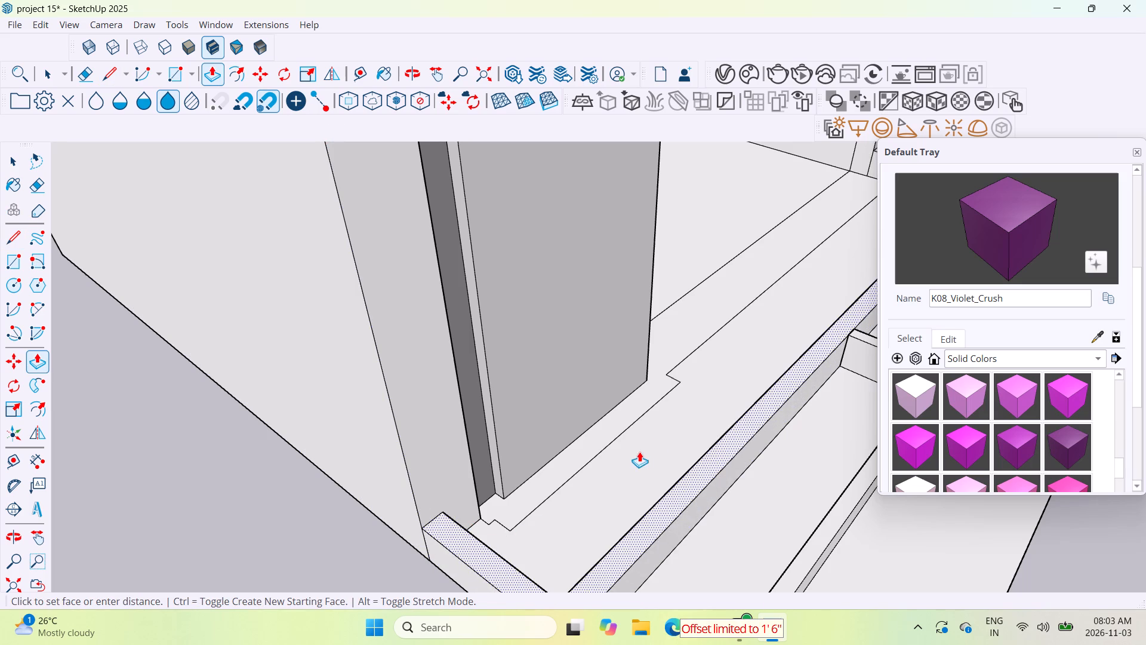
left_click(708, 408)
left_click_drag(722, 450, 722, 443)
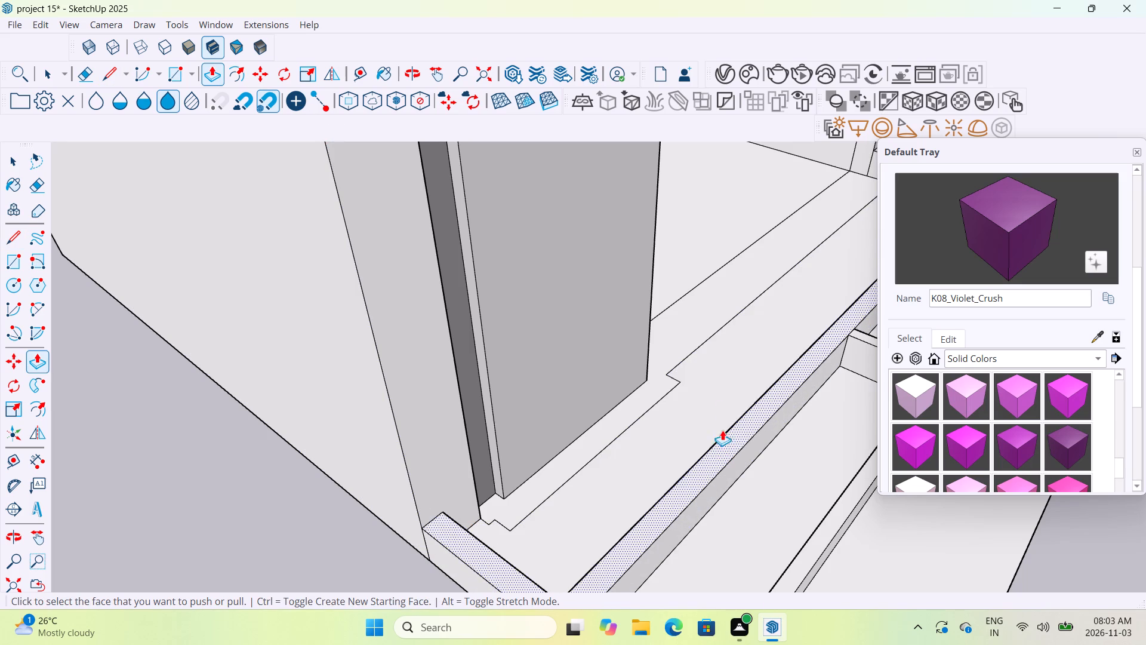
Pull the top face of the base's rim wall further up to make a taller parapet along the front and sides.
middle_click_drag(732, 386, 455, 226)
middle_click_drag(446, 241, 438, 325)
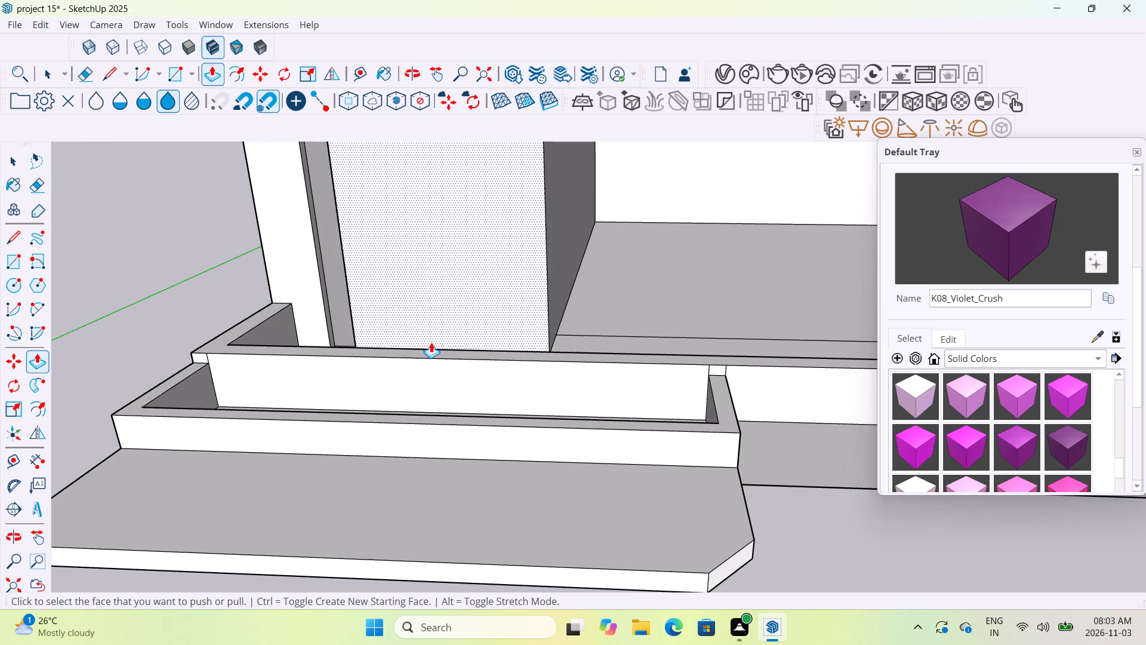
left_click(431, 344)
key("Escape")
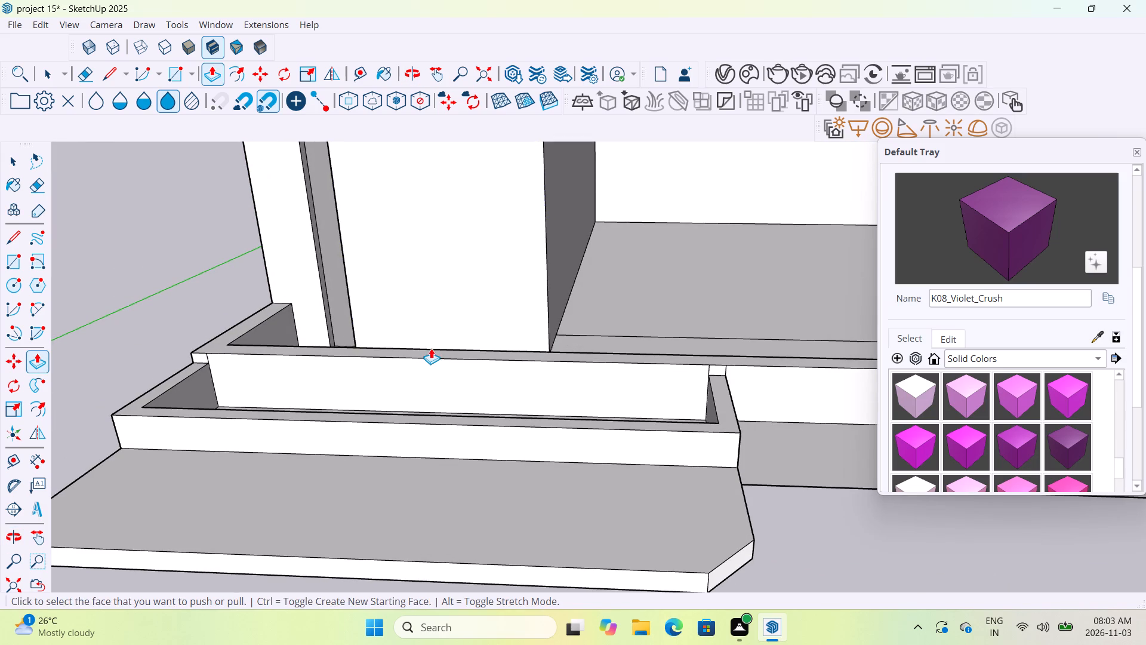
middle_click_drag(432, 351, 430, 391)
left_click(440, 354)
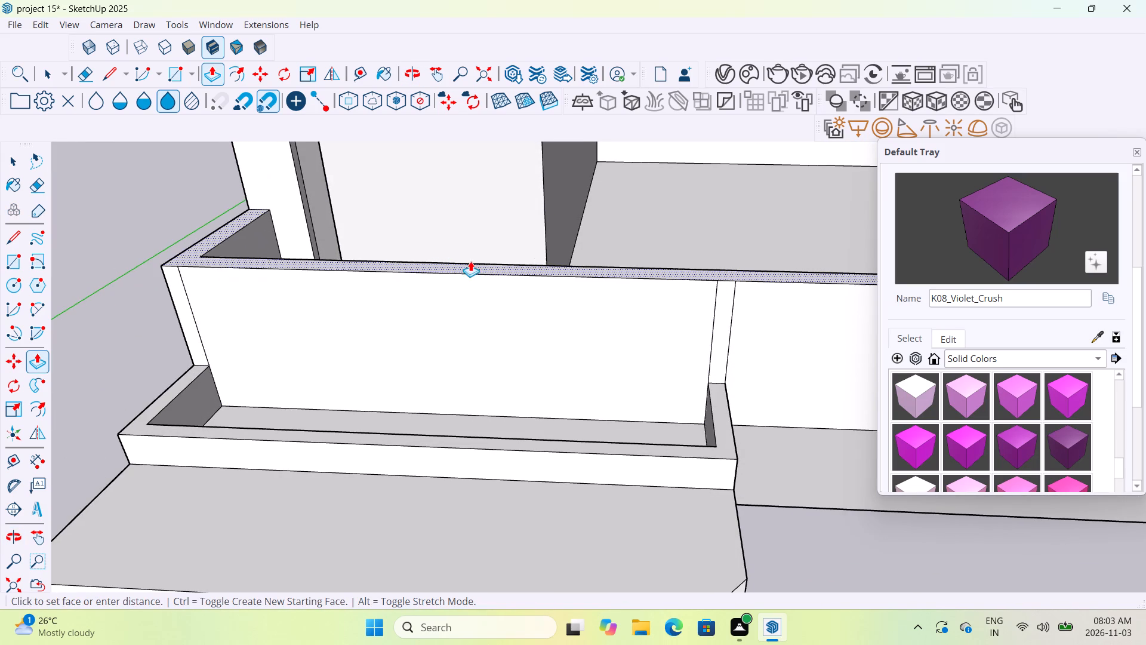
middle_click_drag(470, 261, 498, 225)
scroll(498, 225, "down", 12)
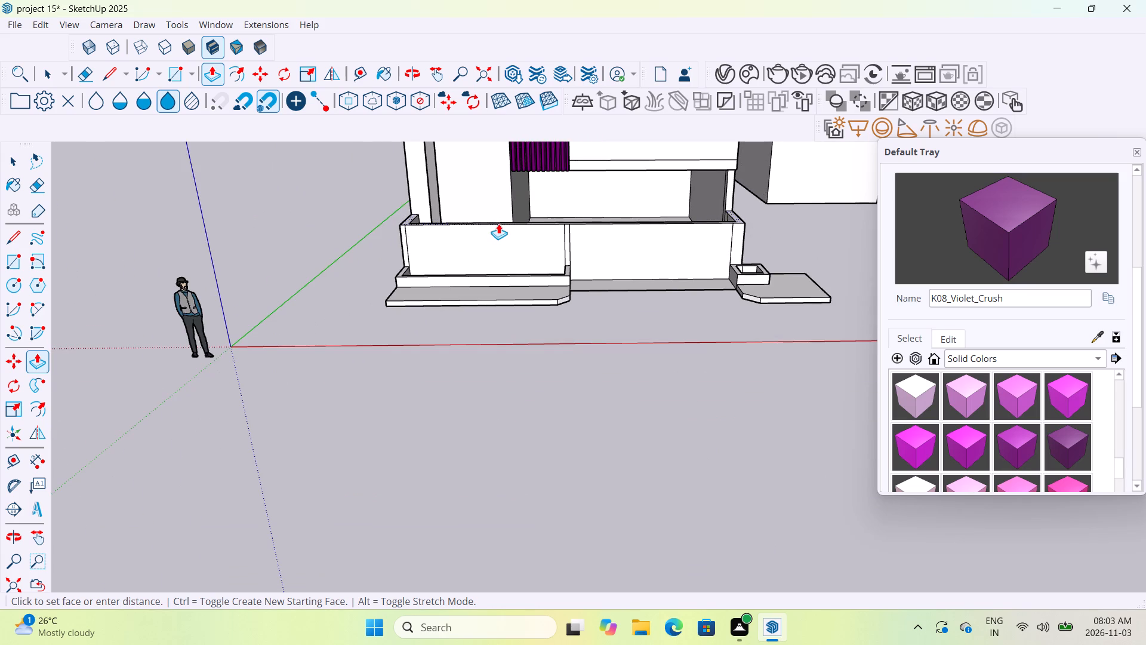
left_click(498, 226)
Examine the raised parapet and the whole building from the front and from above.
middle_click_drag(544, 352, 528, 429)
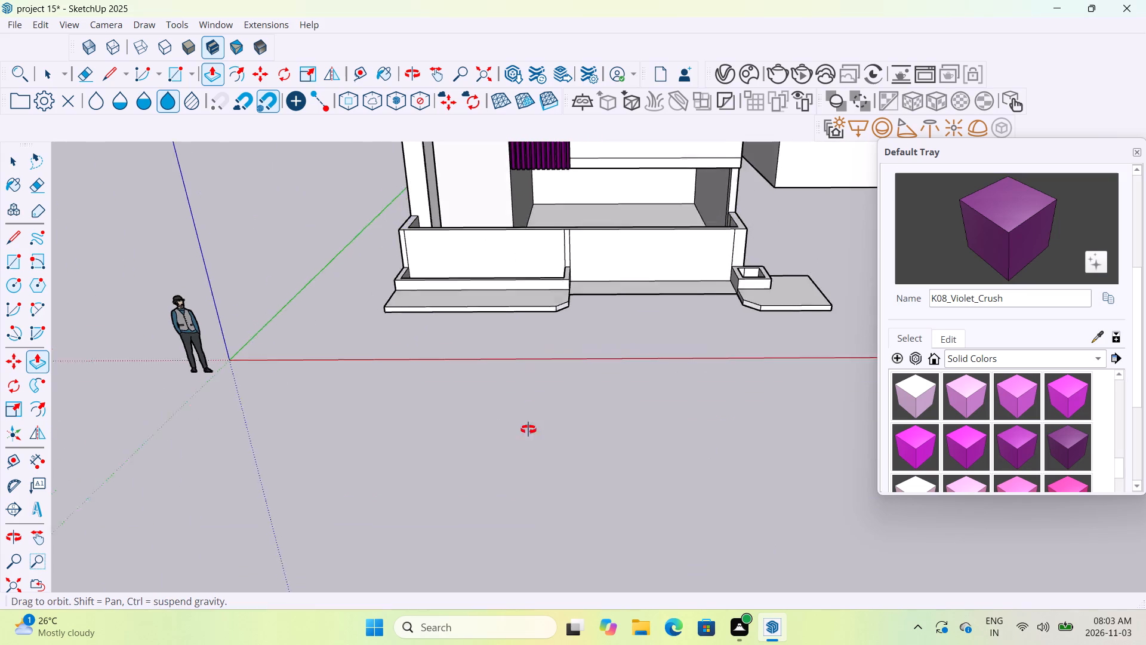
middle_click_drag(528, 429, 522, 469)
scroll(547, 399, "down", 4)
scroll(549, 285, "up", 5)
scroll(549, 285, "down", 6)
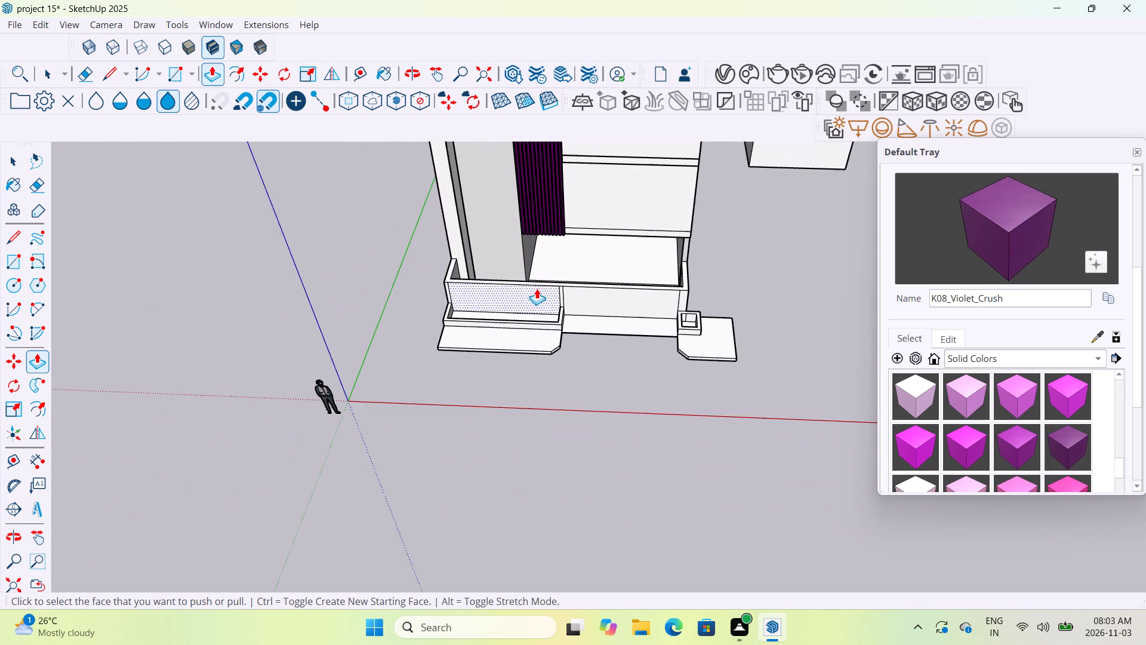
middle_click_drag(502, 275, 494, 434)
middle_click_drag(494, 434, 549, 364)
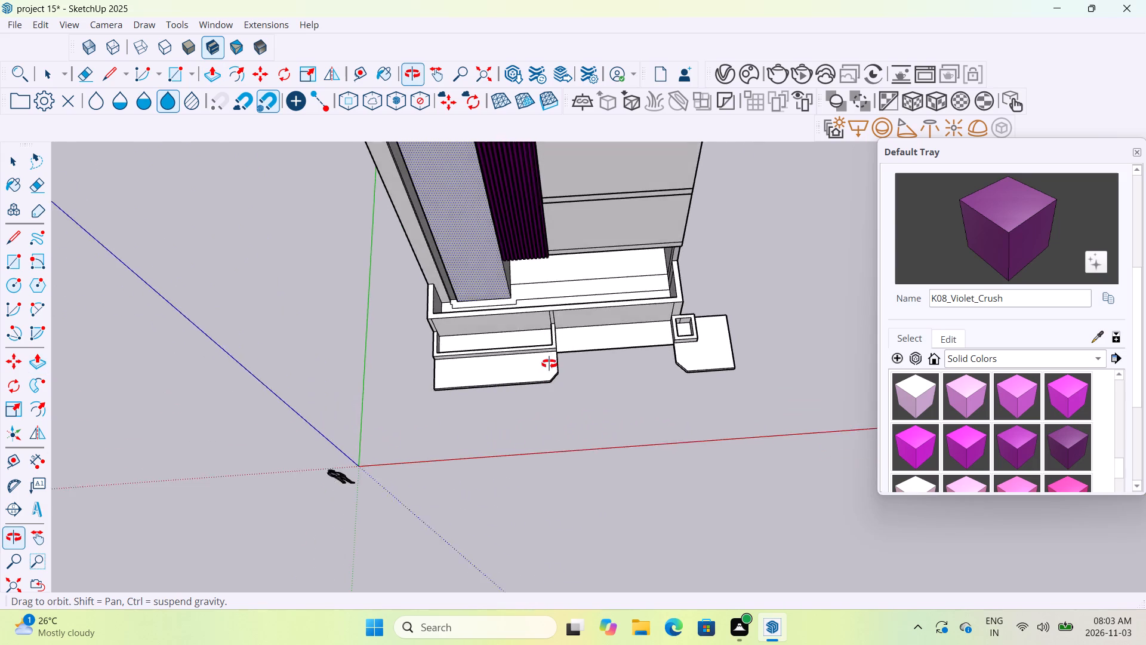
middle_click_drag(549, 364, 560, 327)
scroll(497, 242, "down", 18)
scroll(528, 161, "up", 6)
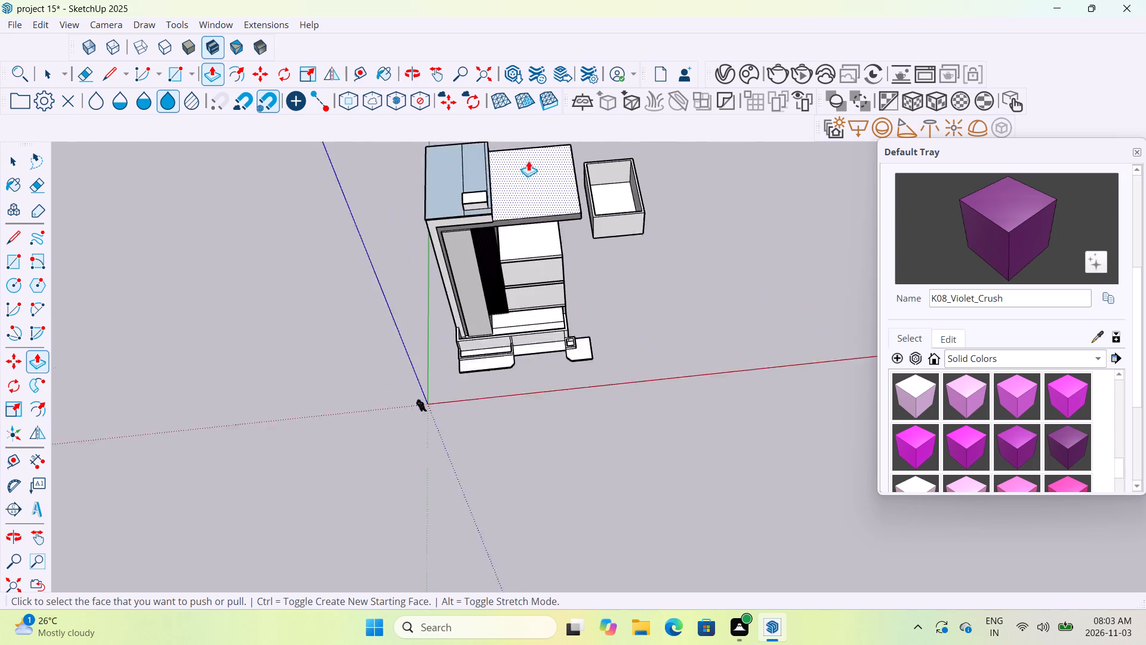
scroll(476, 240, "up", 4)
middle_click_drag(467, 256, 469, 170)
middle_click_drag(467, 222, 480, 165)
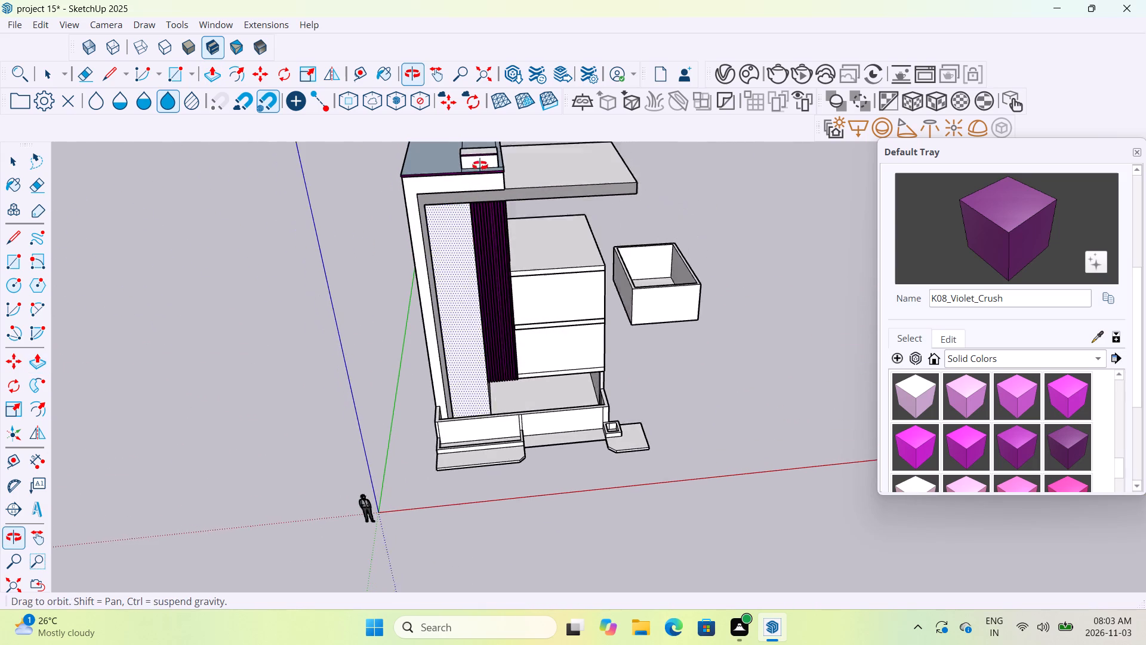
middle_click_drag(480, 165, 480, 160)
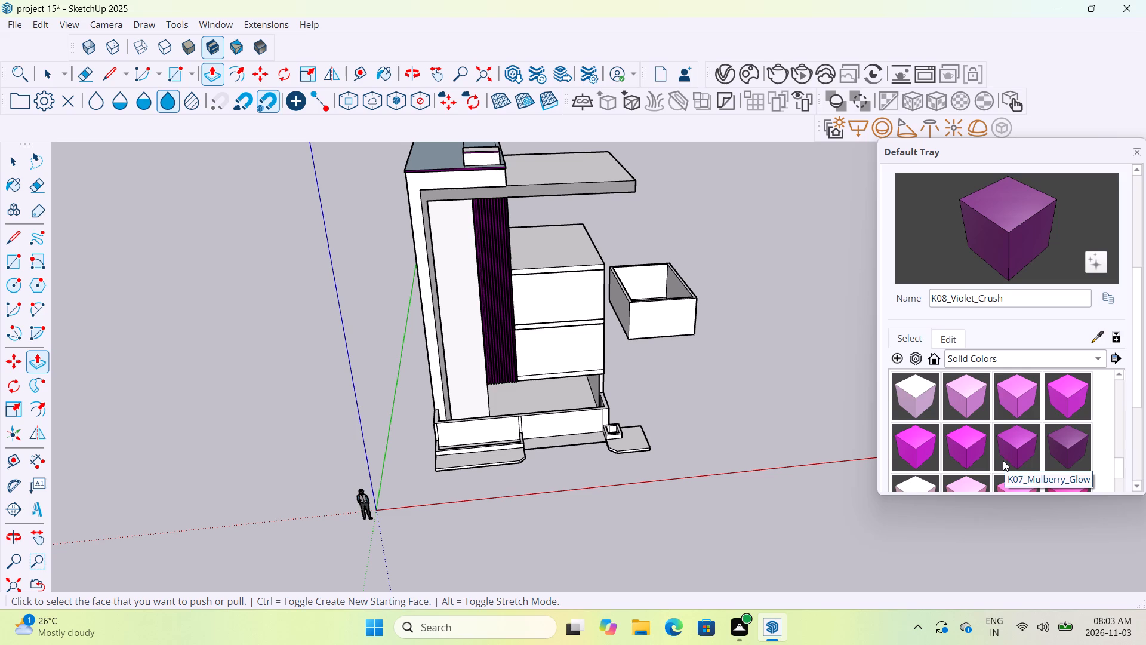
Push/Pull the tall block's outer front frame face by a small distance, using the slatted panel as the reference.
scroll(438, 230, "up", 8)
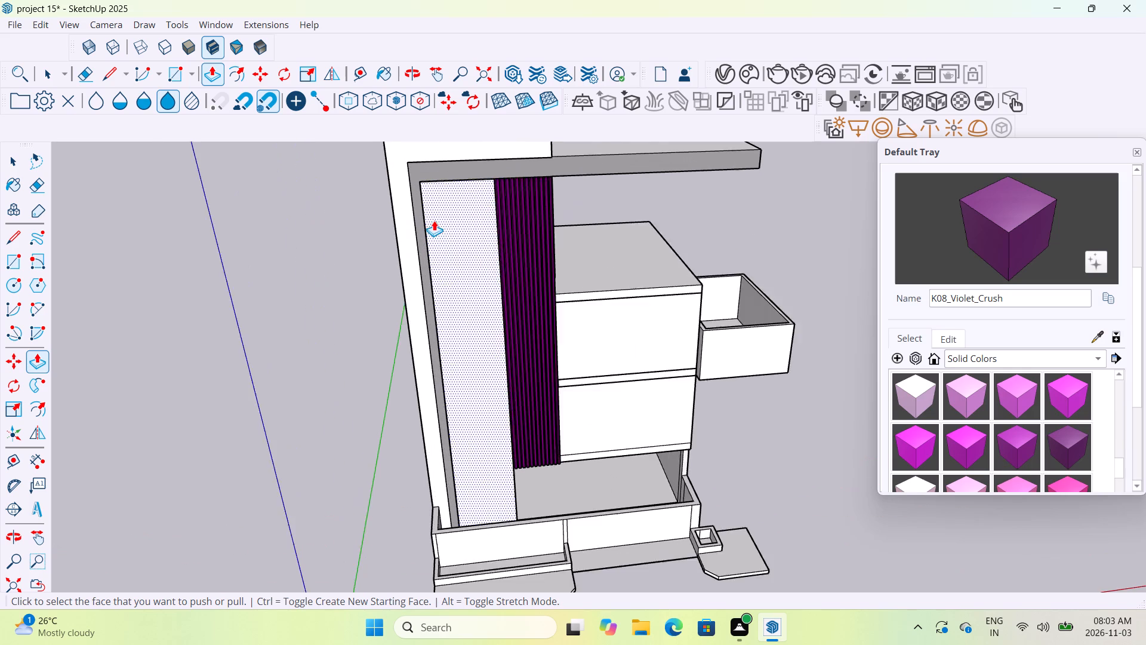
scroll(434, 220, "up", 4)
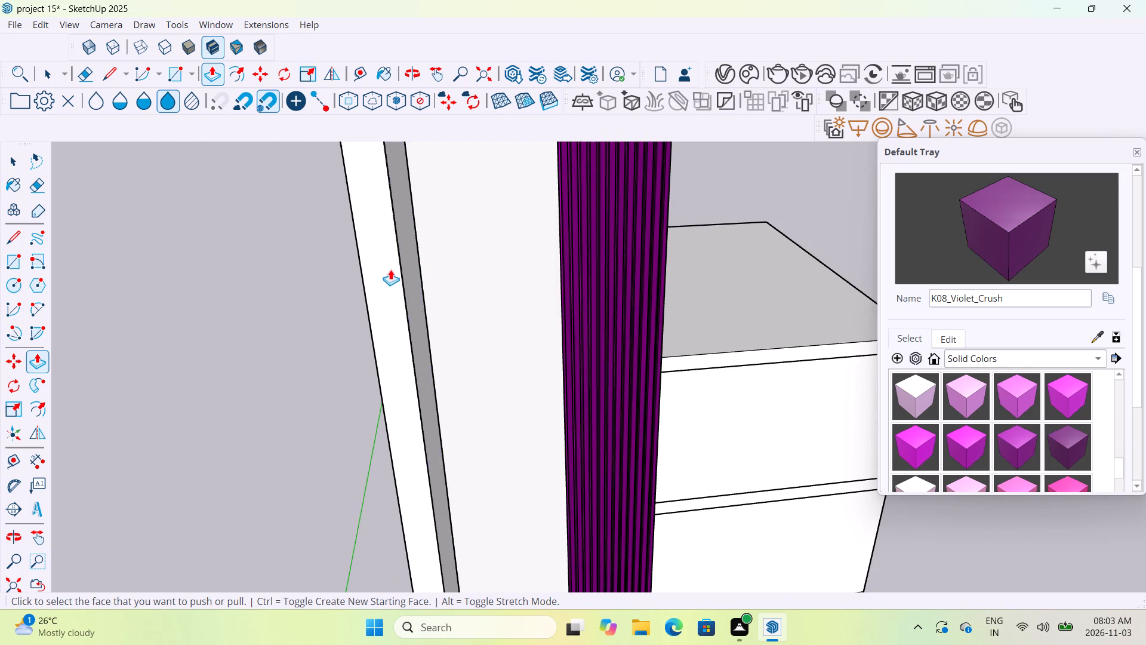
middle_click_drag(392, 274, 580, 299)
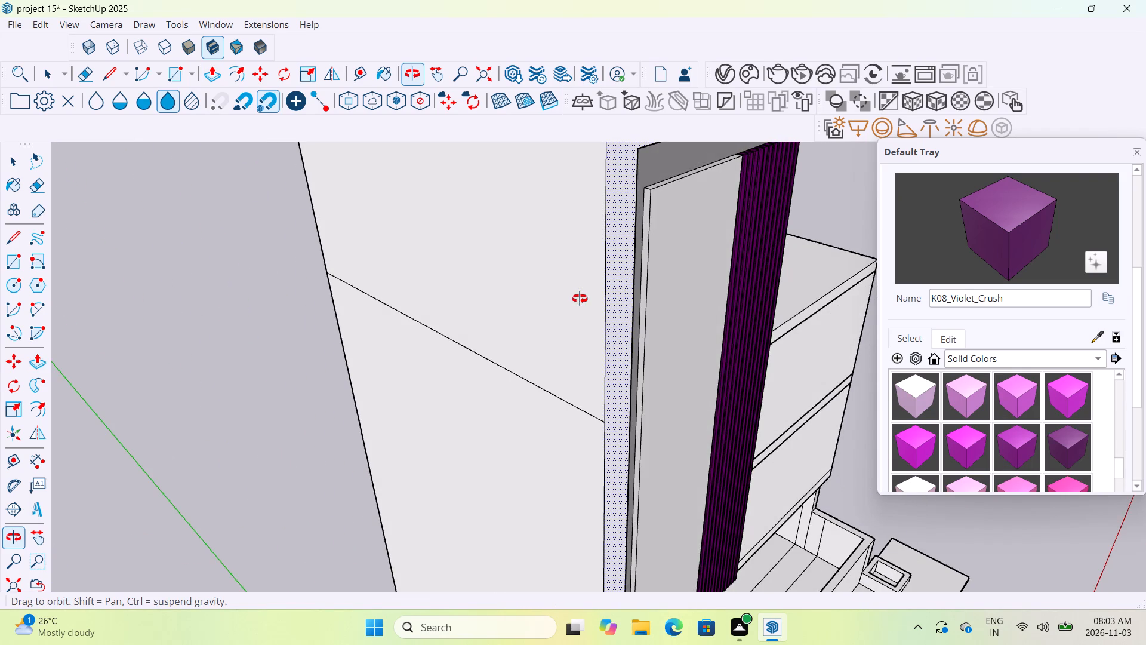
middle_click_drag(580, 299, 406, 272)
scroll(406, 272, "down", 5)
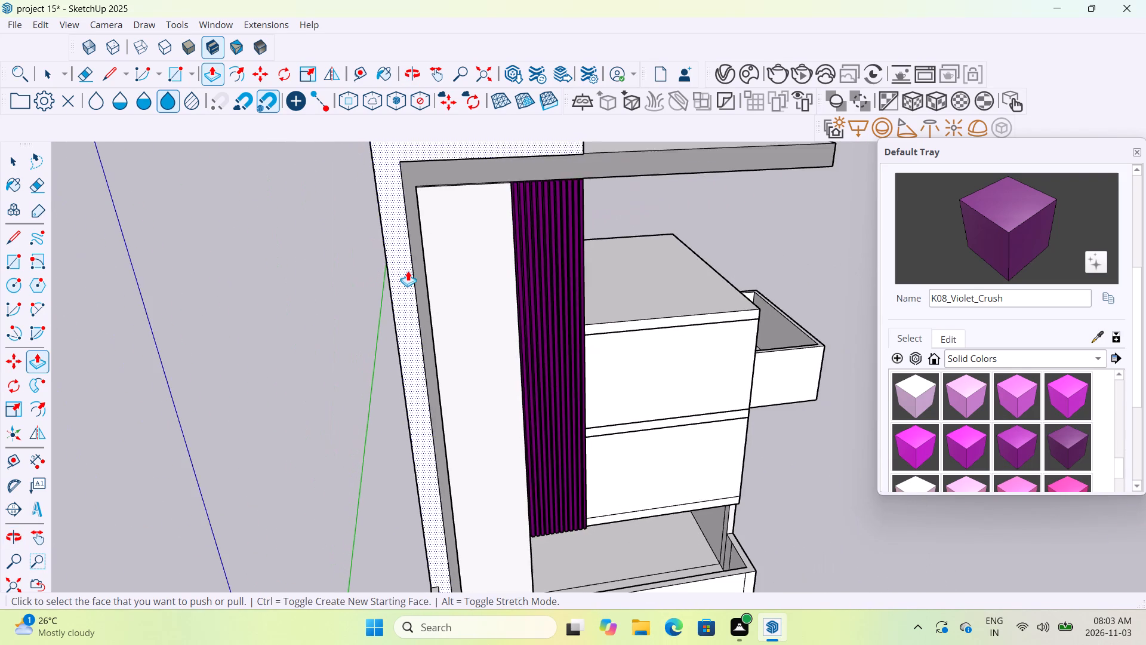
middle_click_drag(543, 177, 529, 311)
scroll(539, 260, "up", 6)
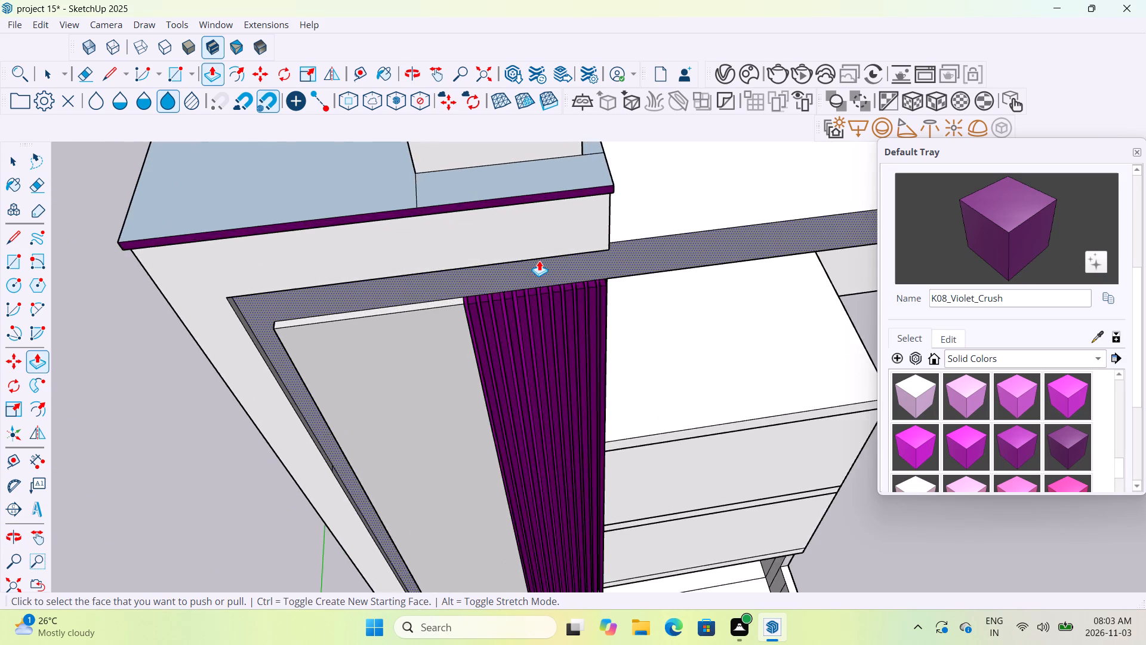
scroll(539, 260, "up", 4)
middle_click_drag(540, 271, 546, 382)
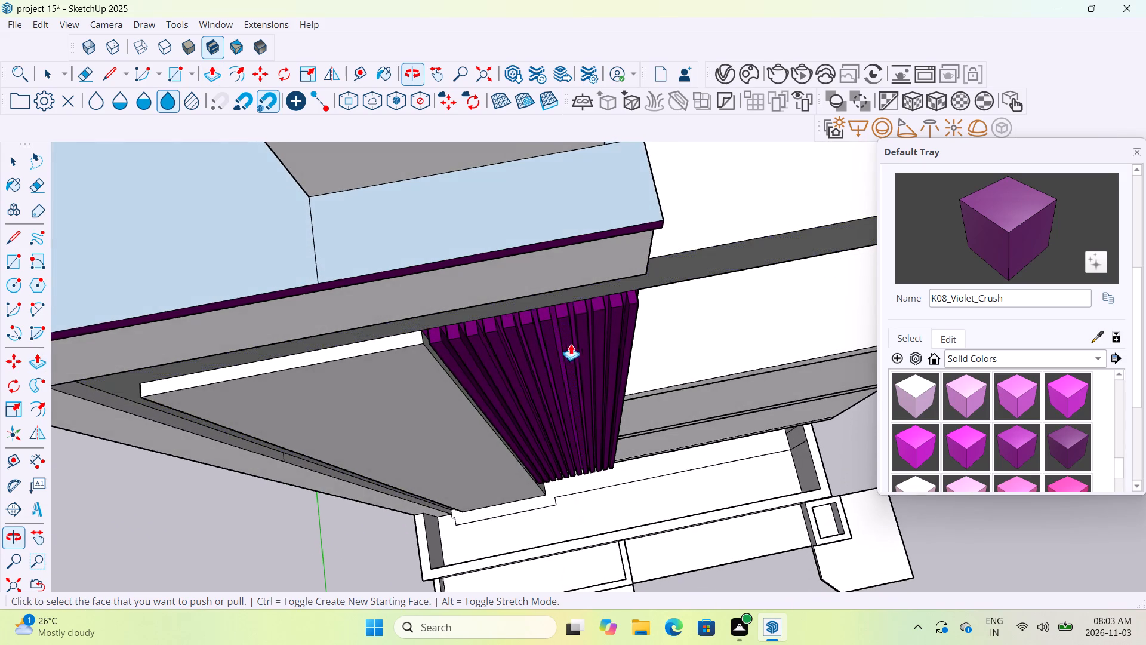
left_click(581, 258)
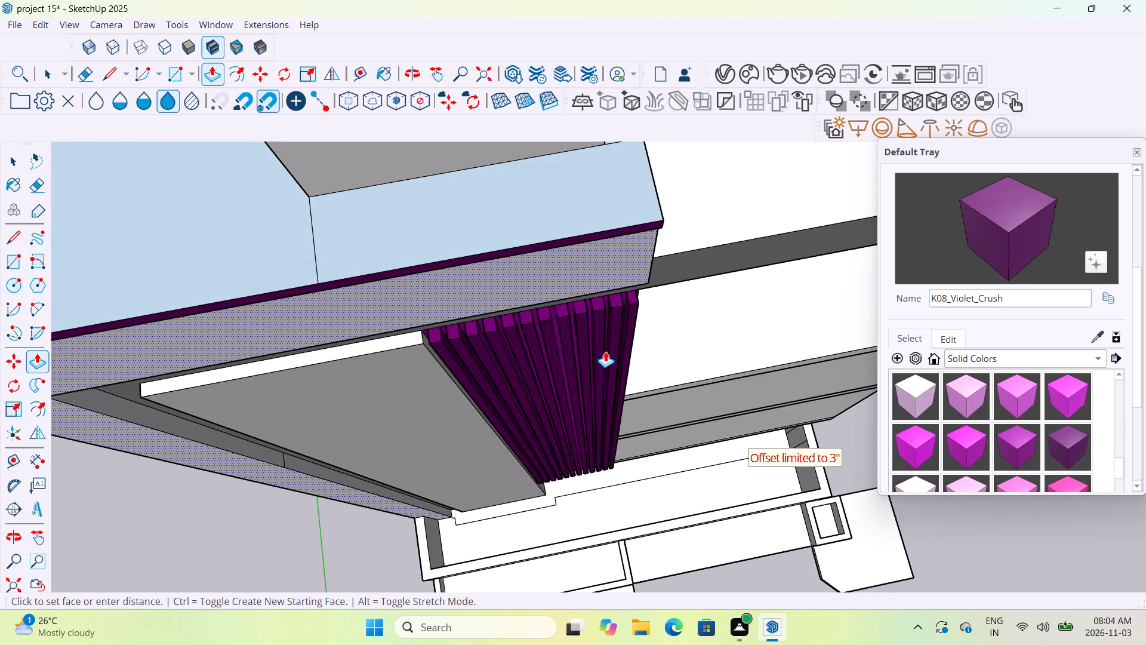
middle_click_drag(624, 354, 951, 278)
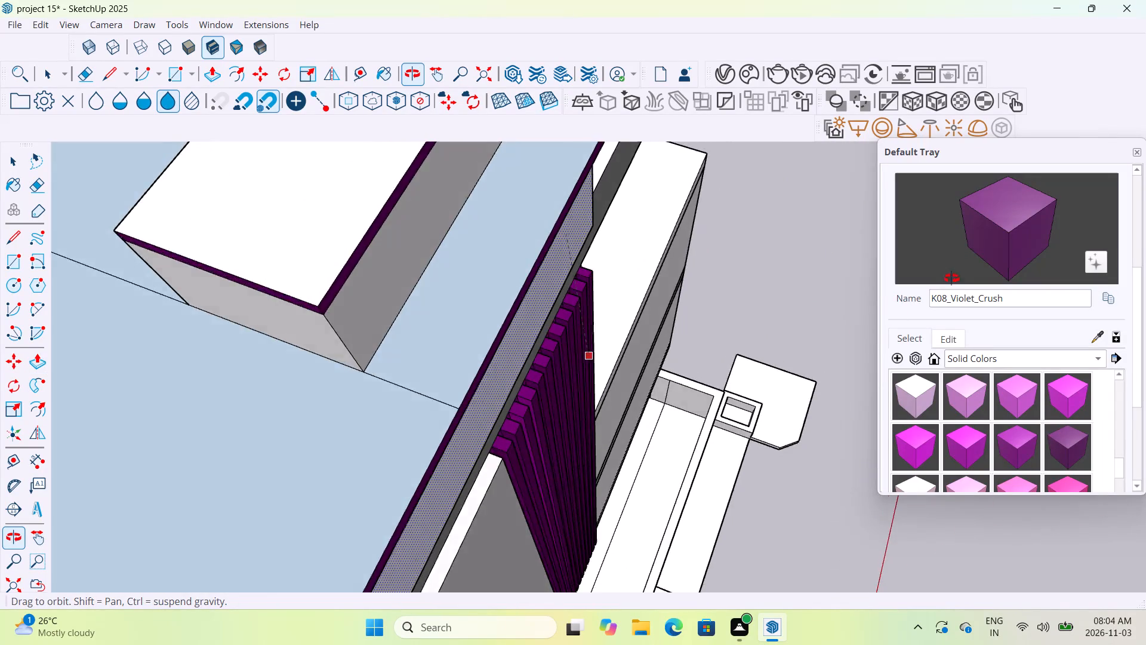
middle_click_drag(951, 278, 959, 271)
middle_click_drag(614, 331, 645, 307)
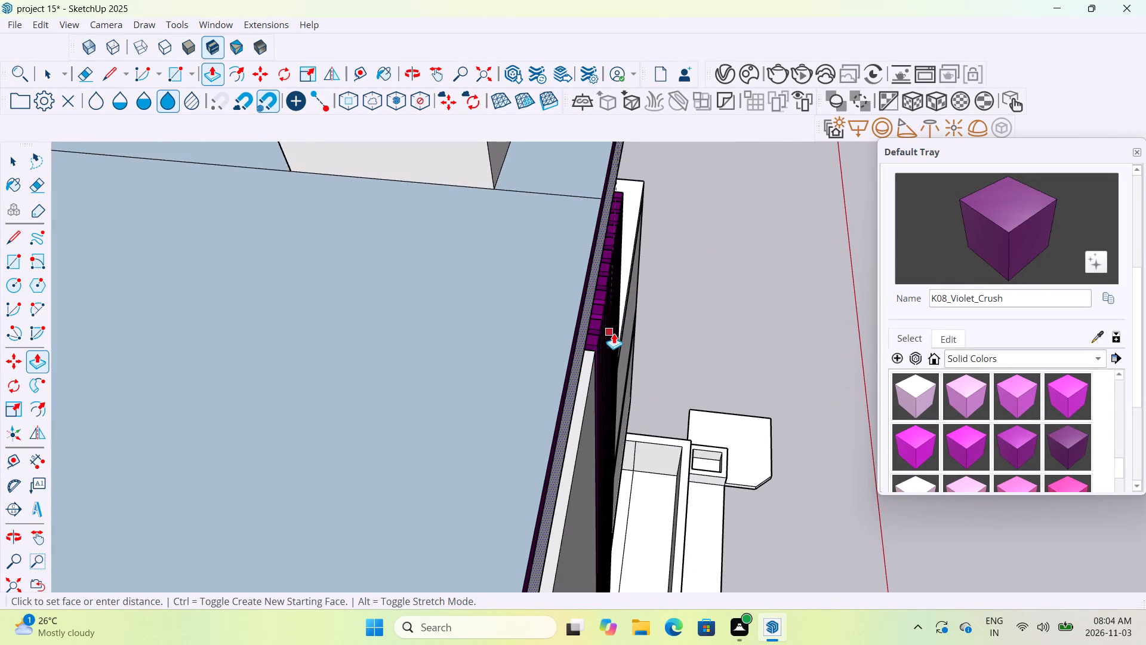
left_click(593, 392)
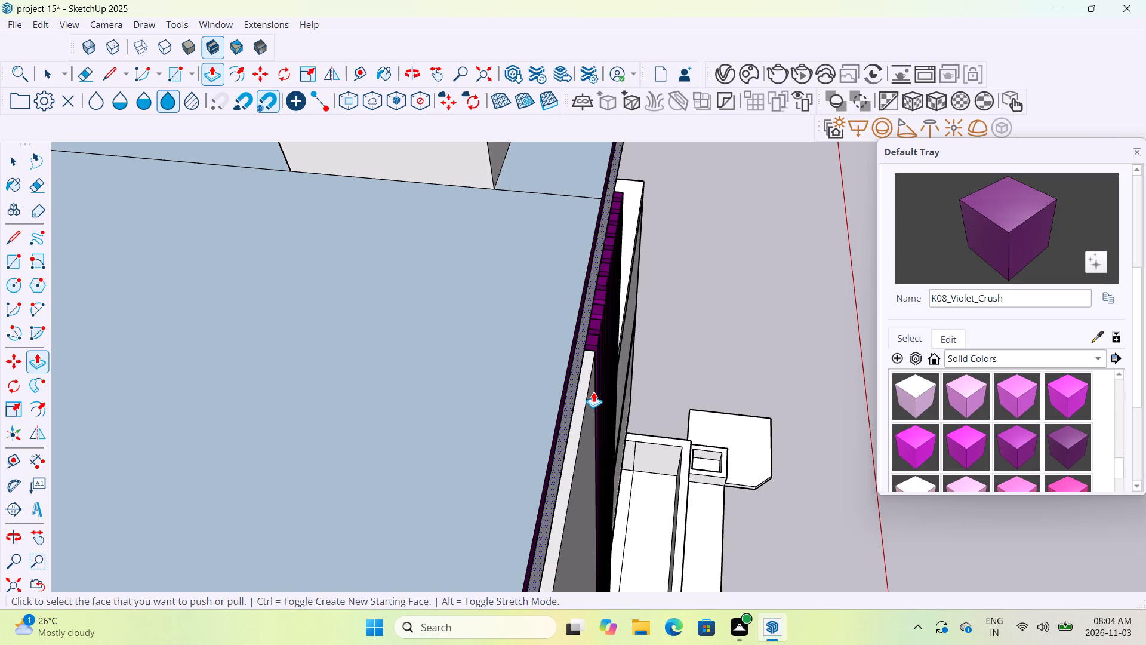
Examine the tall block's front frame, canopy and slatted panel from above, below and the side.
middle_click_drag(648, 336, 677, 285)
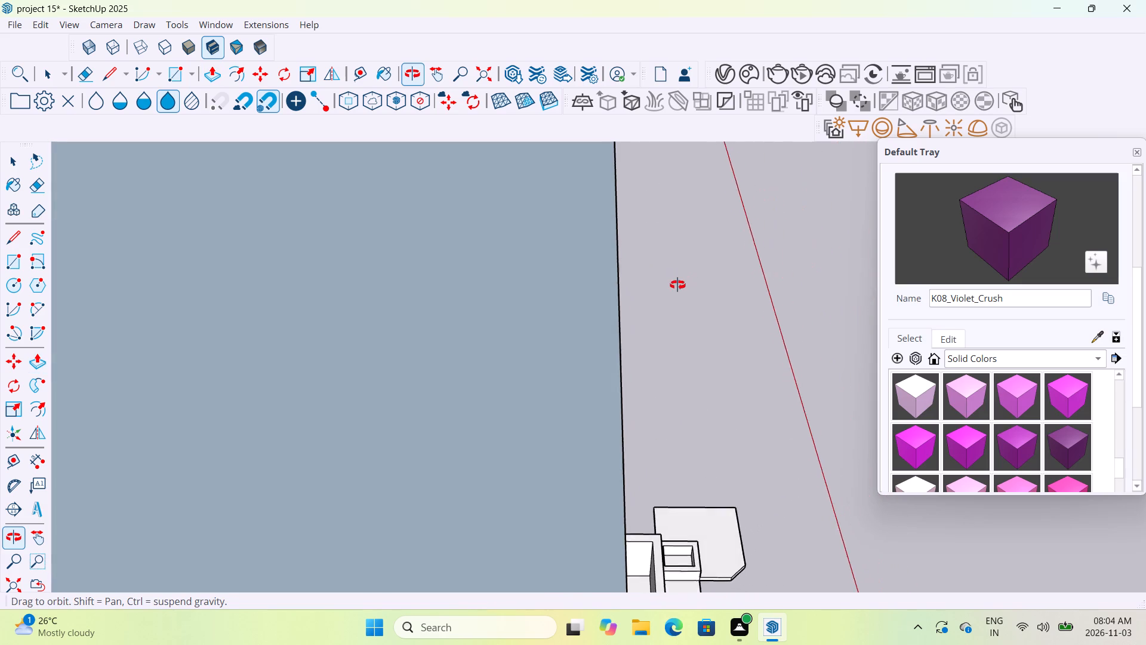
middle_click_drag(677, 285, 511, 233)
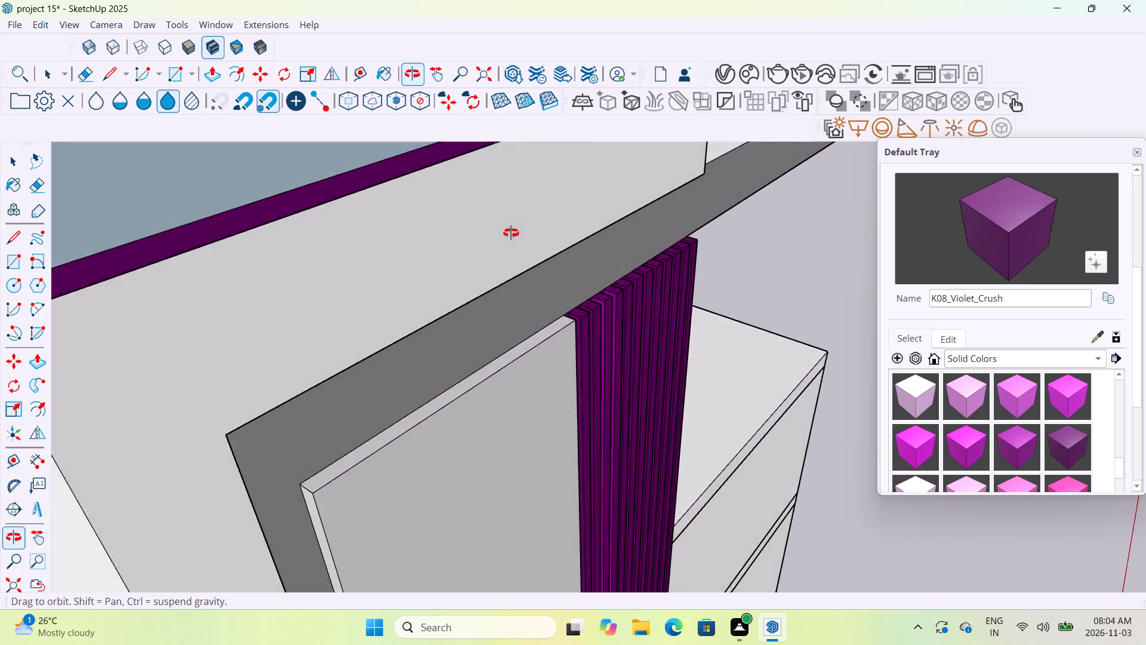
middle_click_drag(511, 233, 592, 155)
middle_click_drag(573, 293, 576, 201)
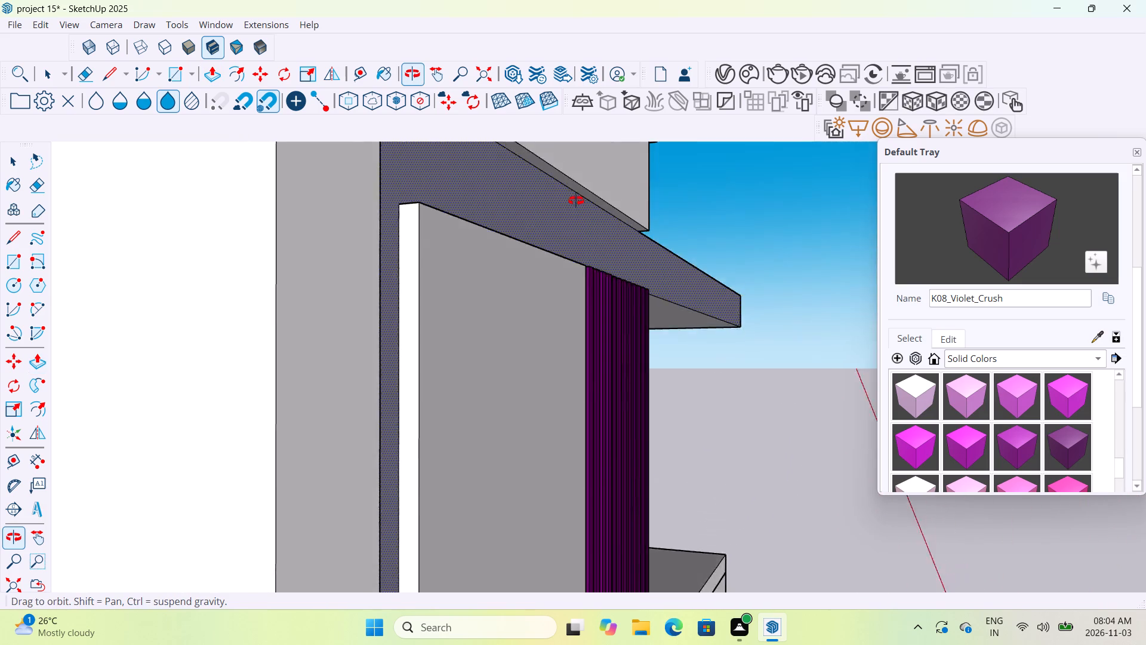
middle_click_drag(576, 201, 495, 331)
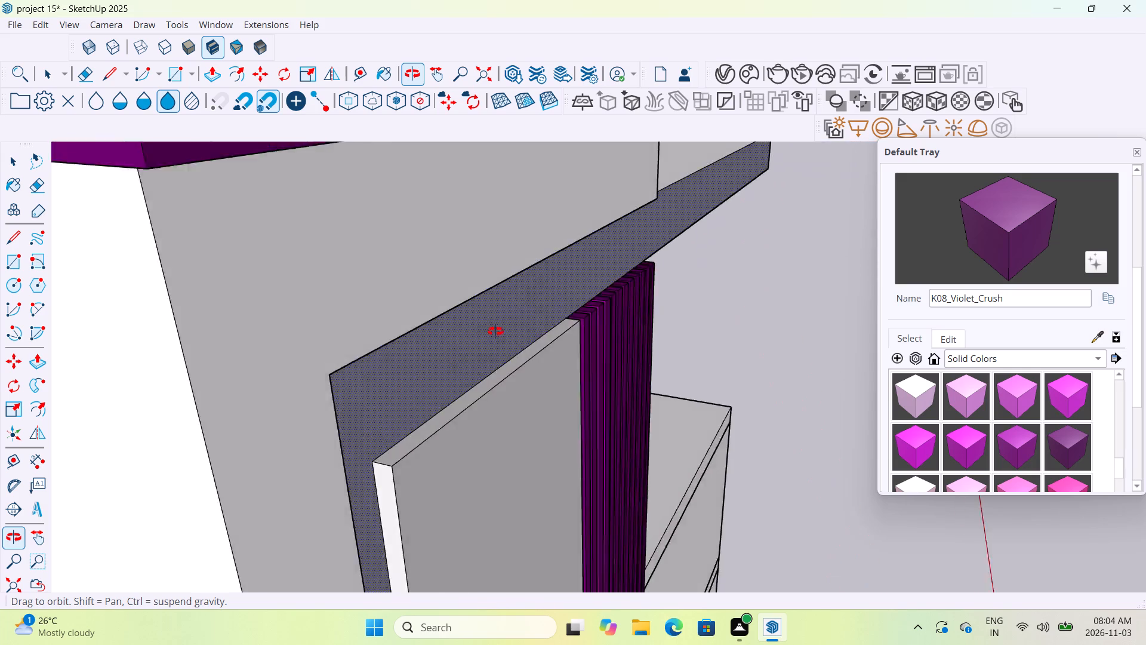
middle_click_drag(495, 331, 378, 290)
scroll(378, 290, "down", 11)
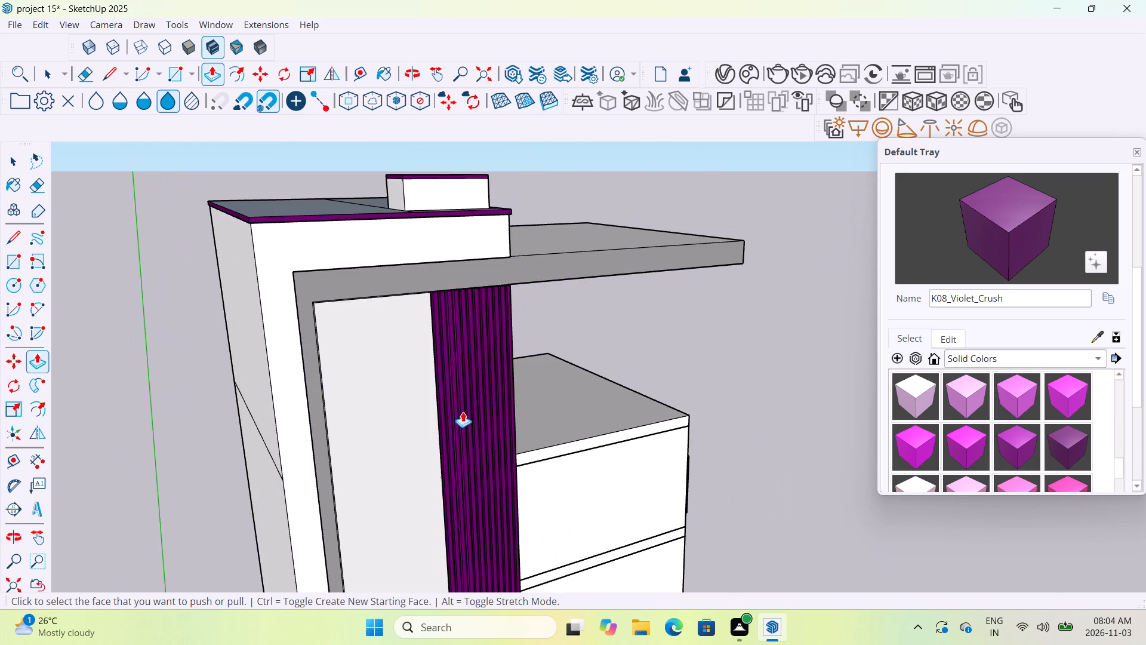
middle_click_drag(463, 412, 280, 336)
middle_click_drag(421, 345, 312, 346)
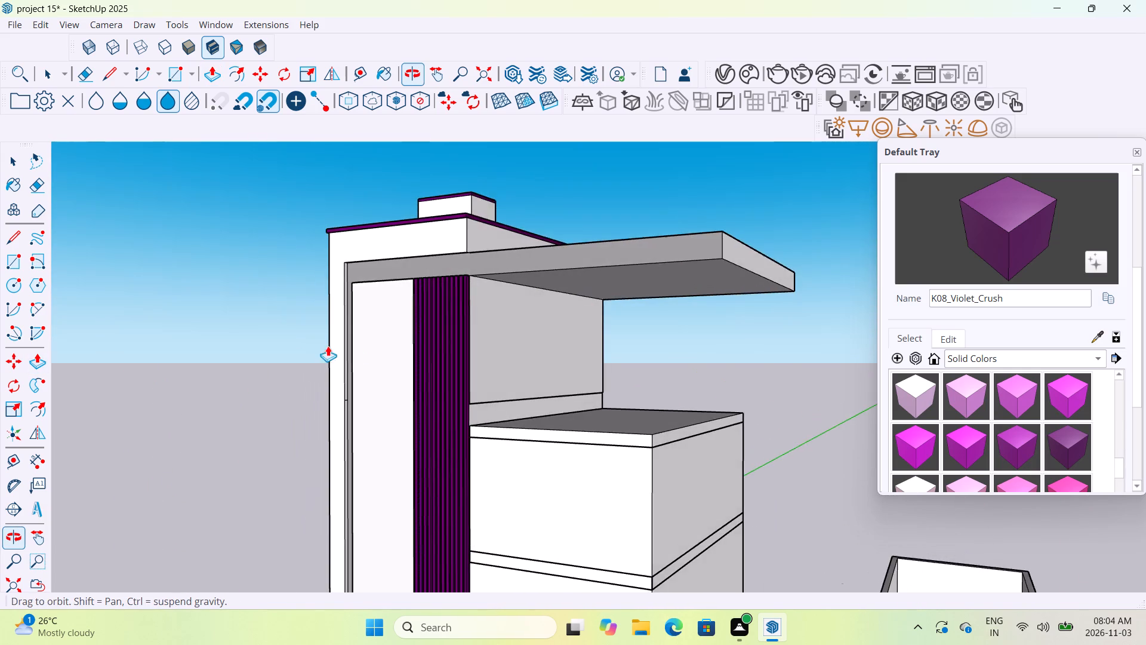
scroll(387, 339, "up", 6)
middle_click_drag(388, 354, 418, 455)
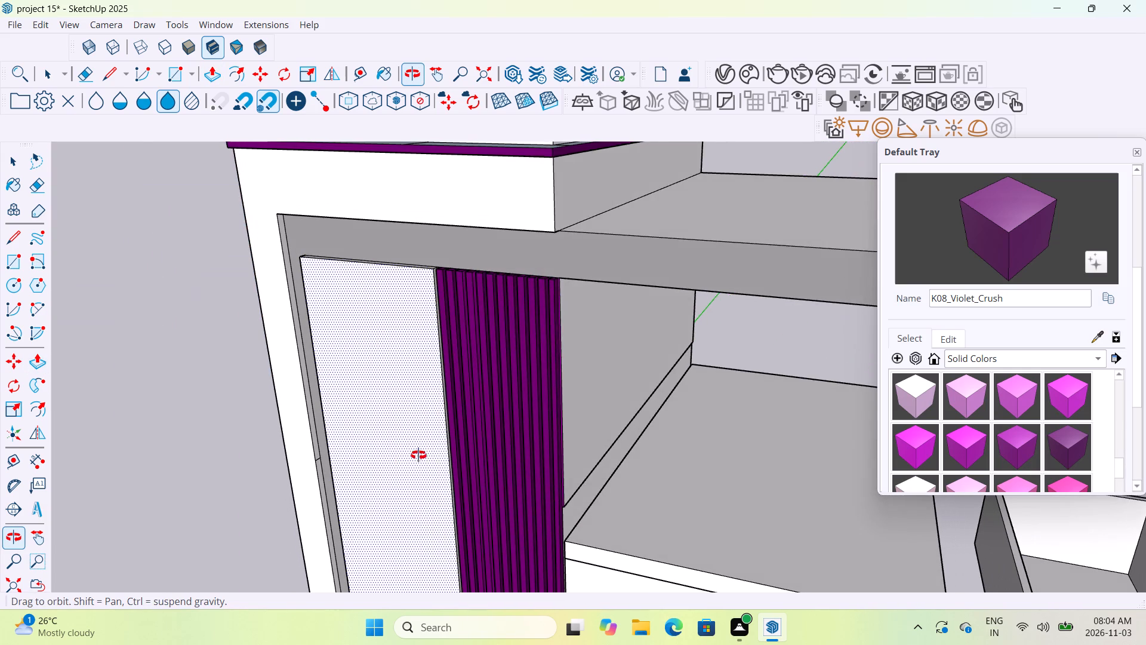
middle_click_drag(418, 455, 420, 455)
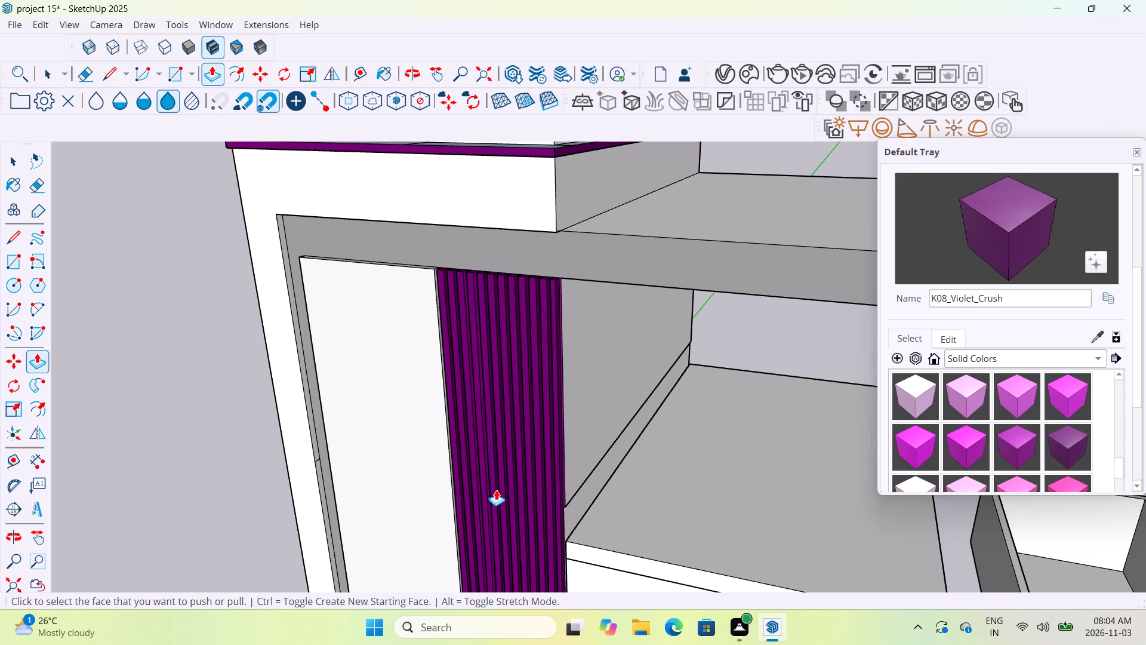
scroll(495, 490, "down", 20)
middle_click_drag(544, 540, 578, 450)
scroll(578, 450, "down", 4)
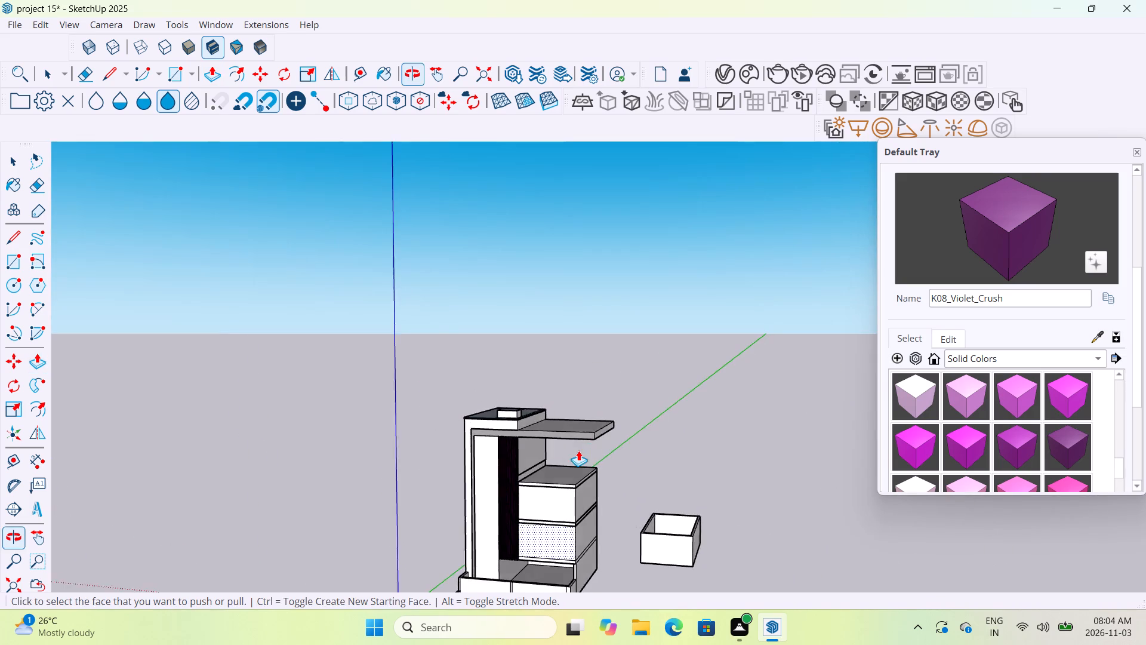
scroll(578, 450, "down", 9)
Examine the front corner of the base where the raised parapet meets the tall block's frame.
scroll(553, 511, "up", 19)
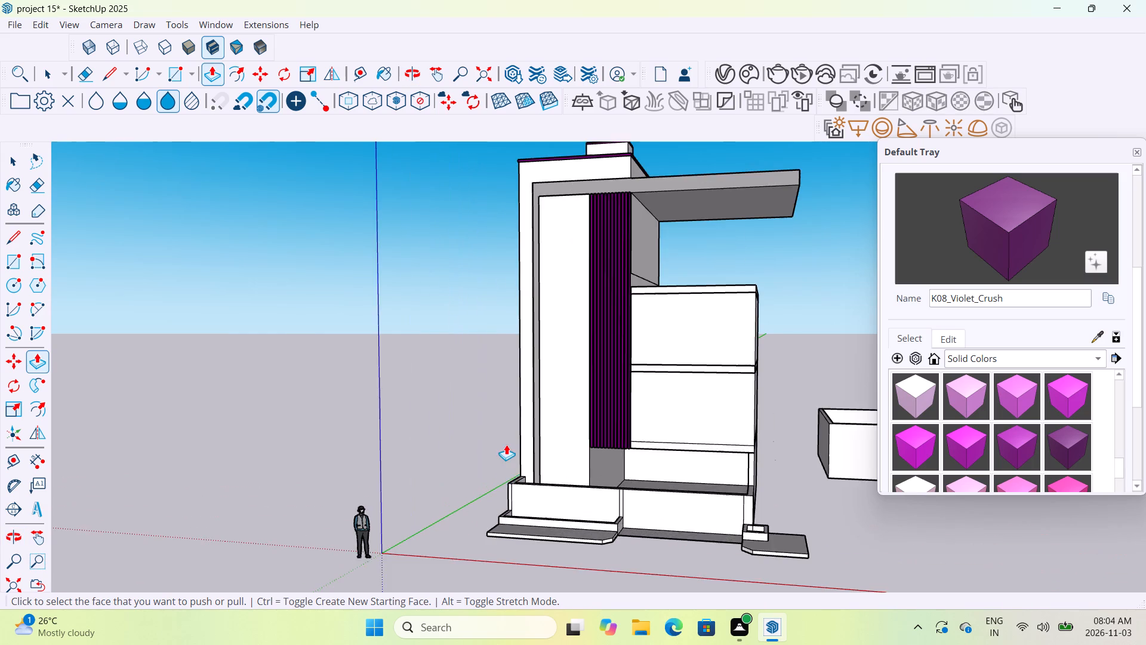
scroll(515, 498, "up", 7)
middle_click_drag(531, 510, 565, 491)
scroll(525, 496, "up", 6)
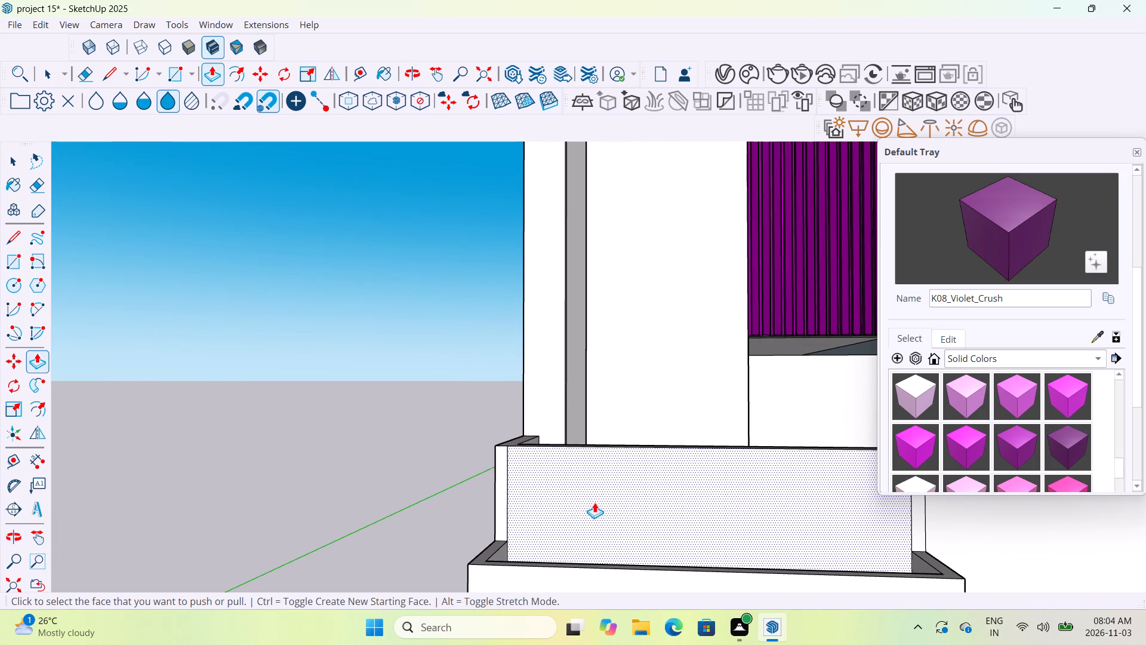
left_click(84, 75)
scroll(477, 543, "up", 6)
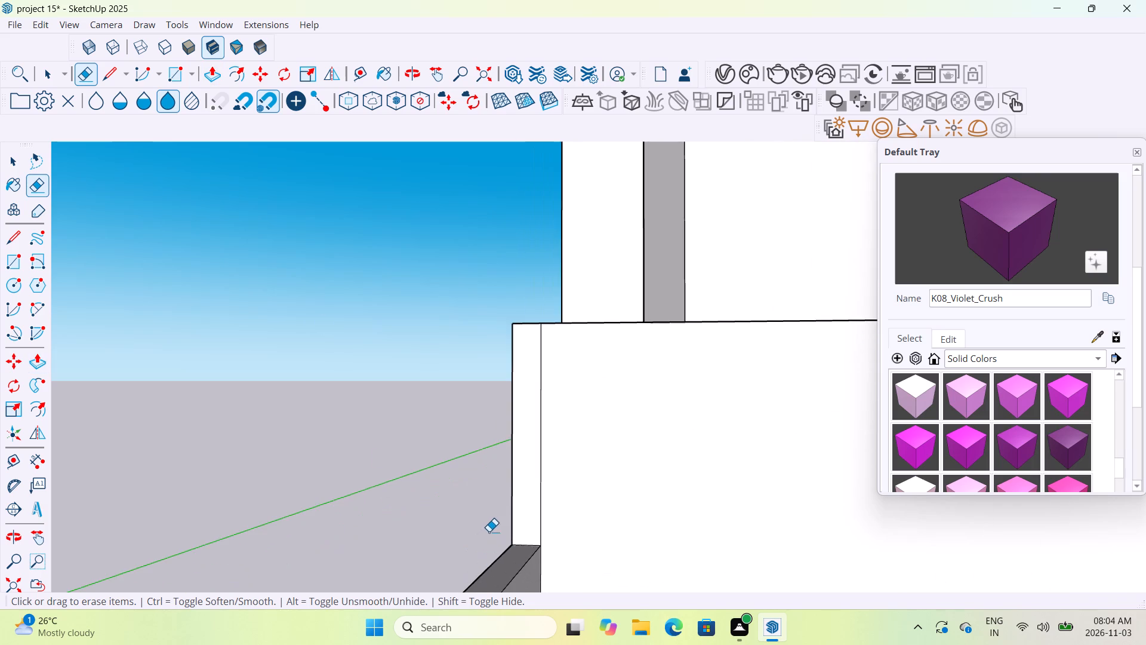
scroll(522, 519, "down", 14)
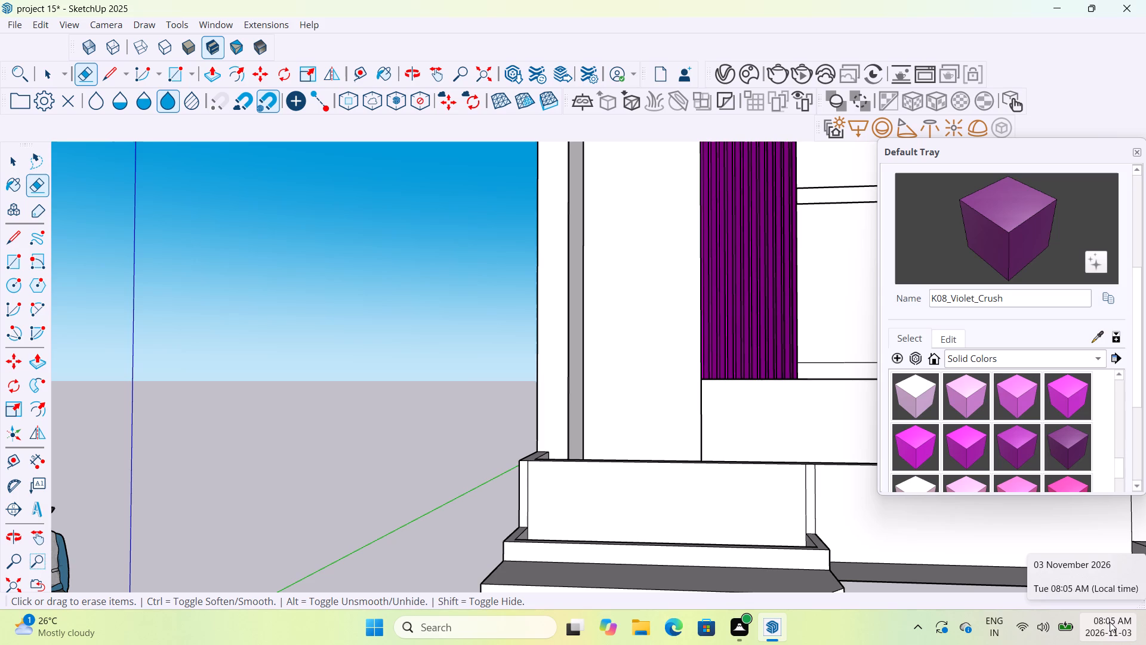
scroll(1110, 622, "down", 7)
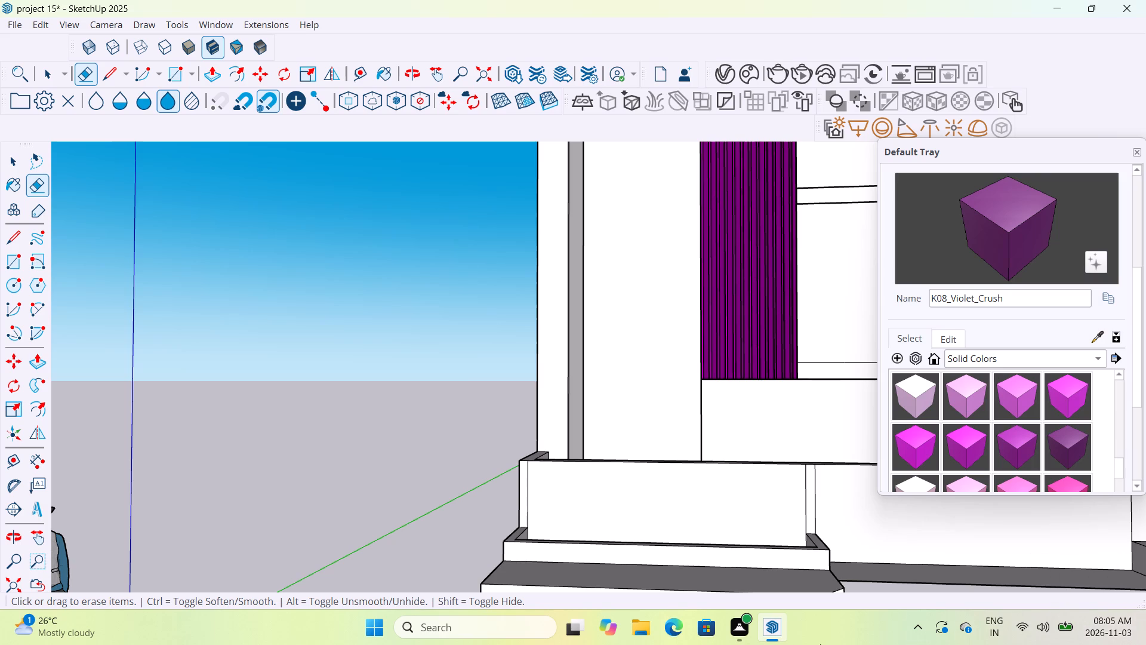
Examine the canopy, slatted panel and flat roof of the lower storeys from the front, side and above.
scroll(746, 467, "down", 14)
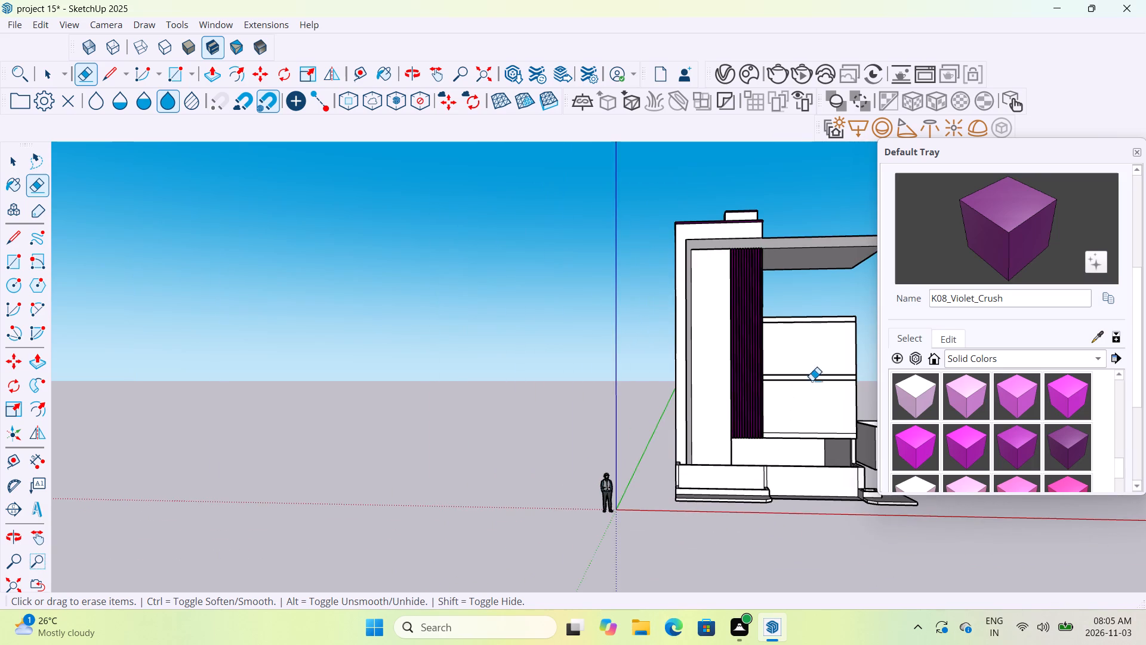
scroll(838, 345, "up", 12)
middle_click_drag(840, 328, 839, 388)
scroll(839, 388, "down", 7)
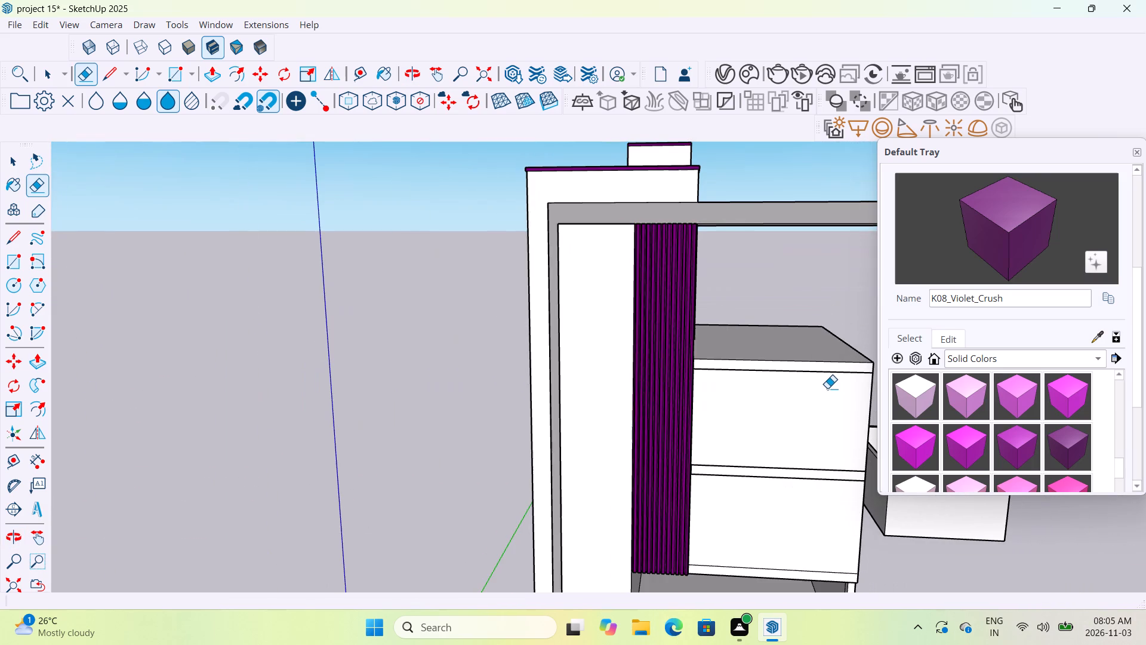
middle_click_drag(535, 401, 727, 429)
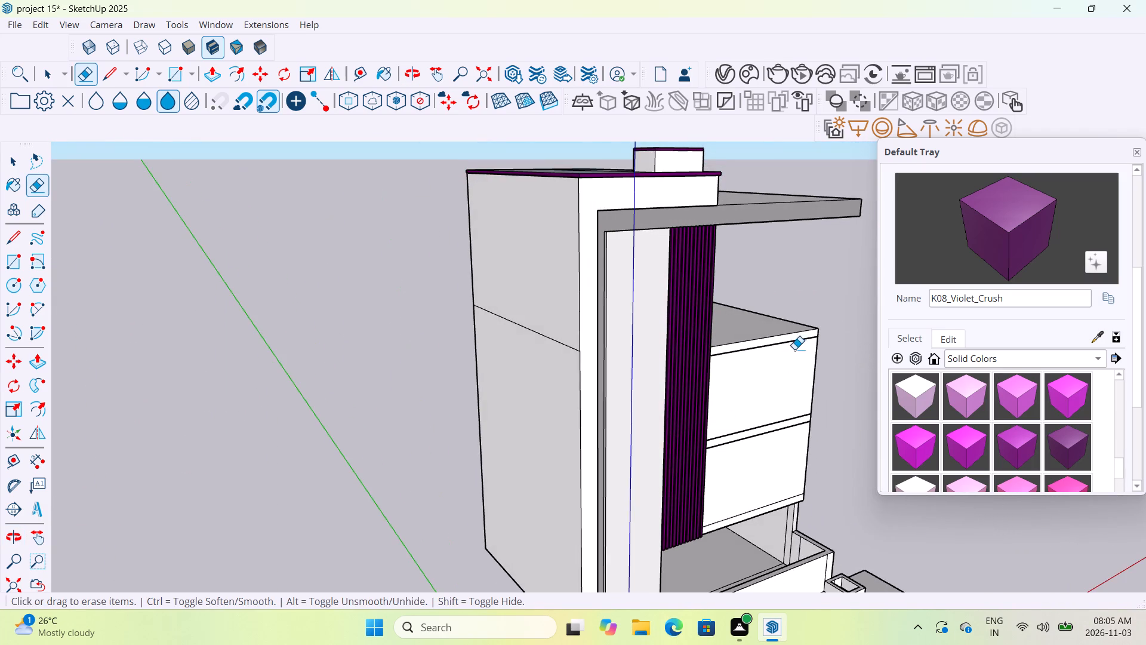
scroll(799, 345, "up", 7)
middle_click_drag(800, 343, 680, 360)
scroll(680, 360, "down", 6)
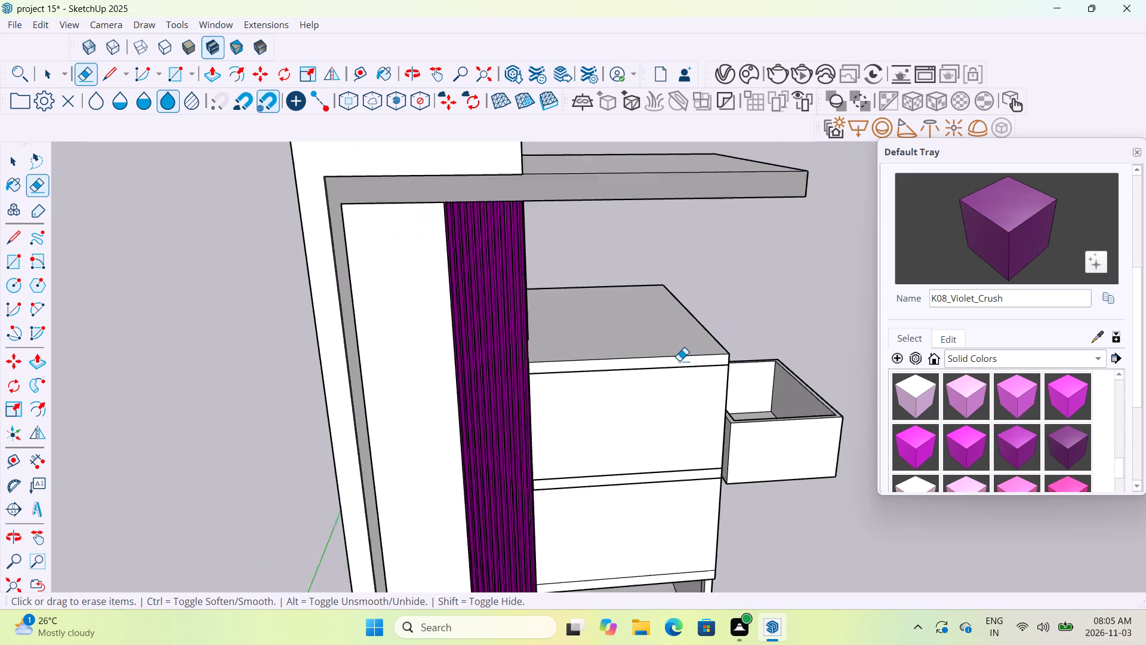
scroll(679, 361, "down", 3)
middle_click_drag(765, 343, 689, 321)
scroll(651, 334, "up", 4)
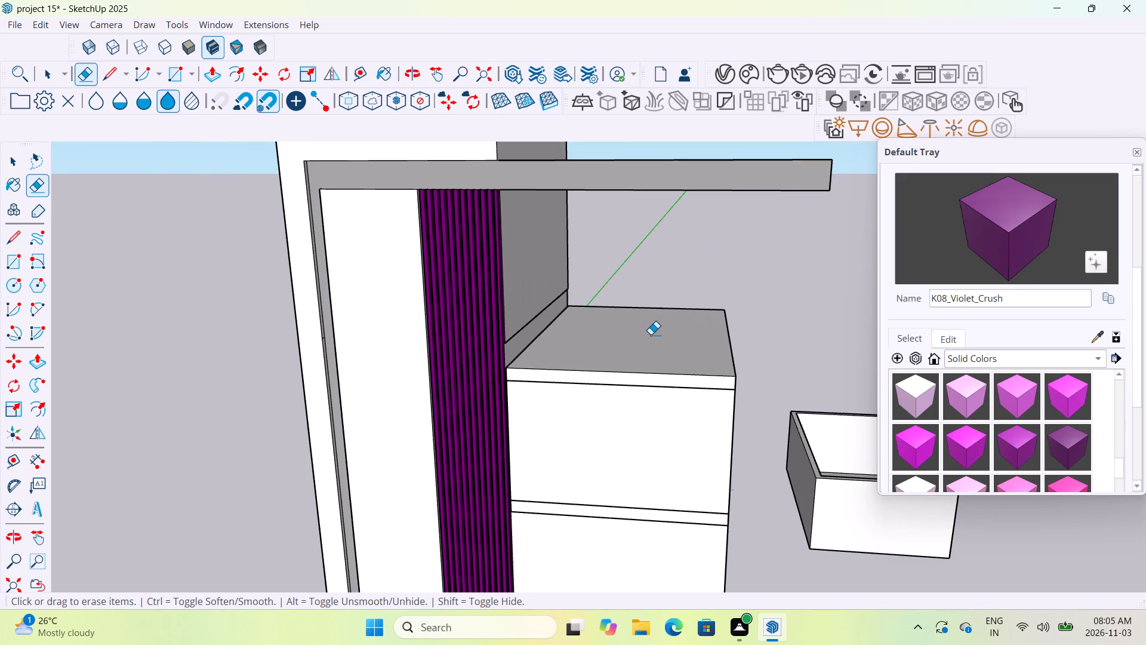
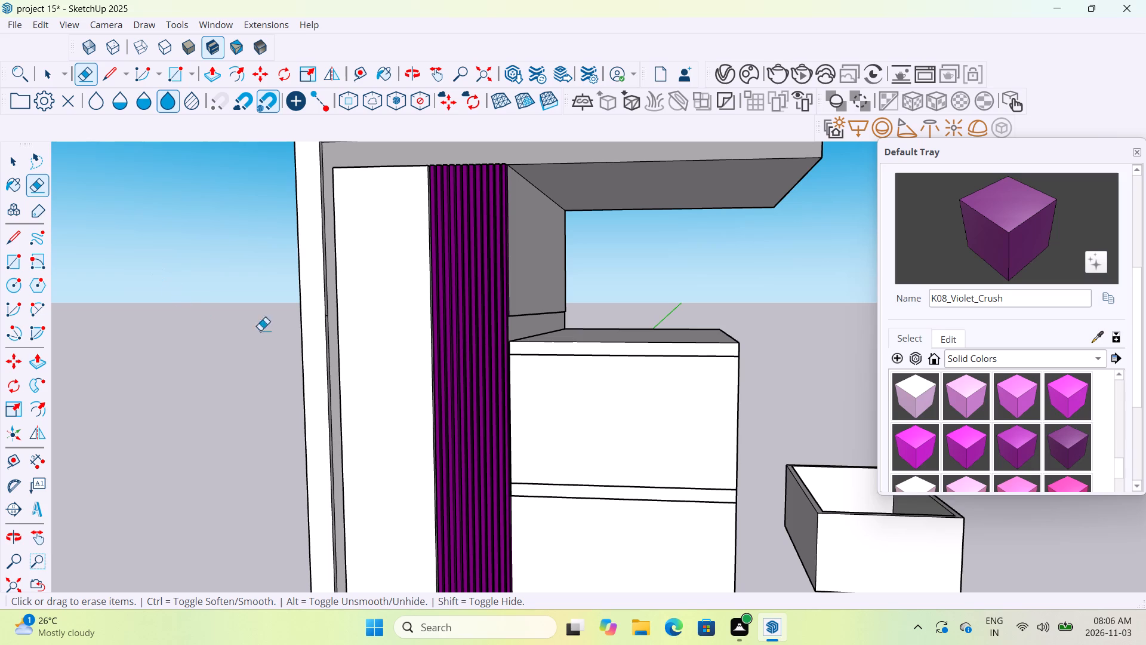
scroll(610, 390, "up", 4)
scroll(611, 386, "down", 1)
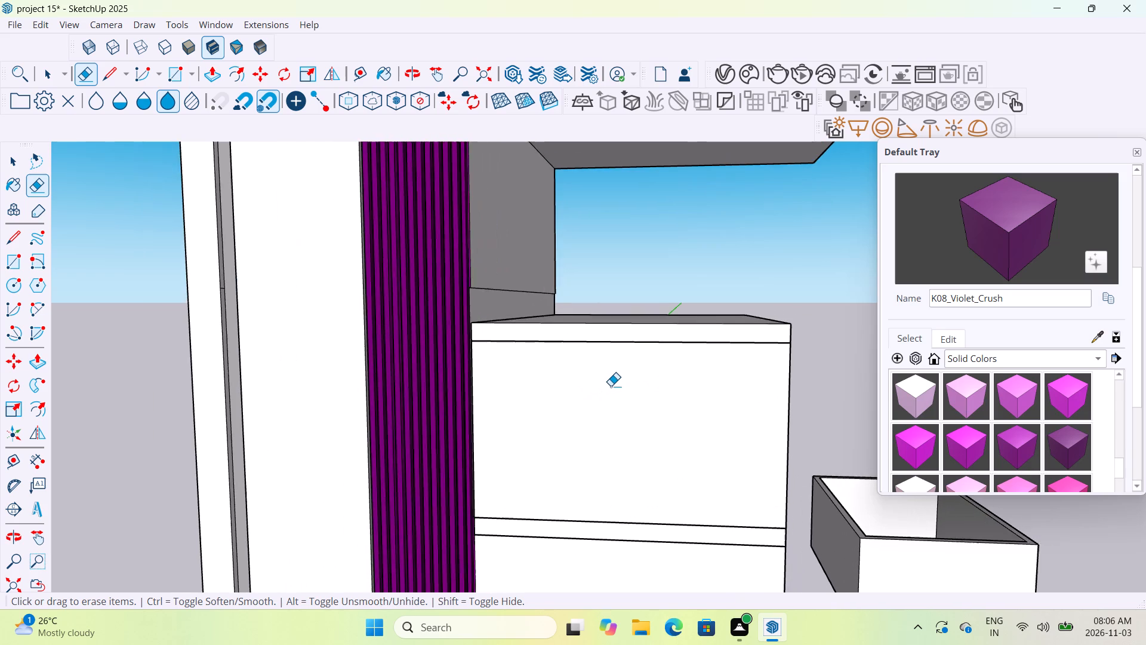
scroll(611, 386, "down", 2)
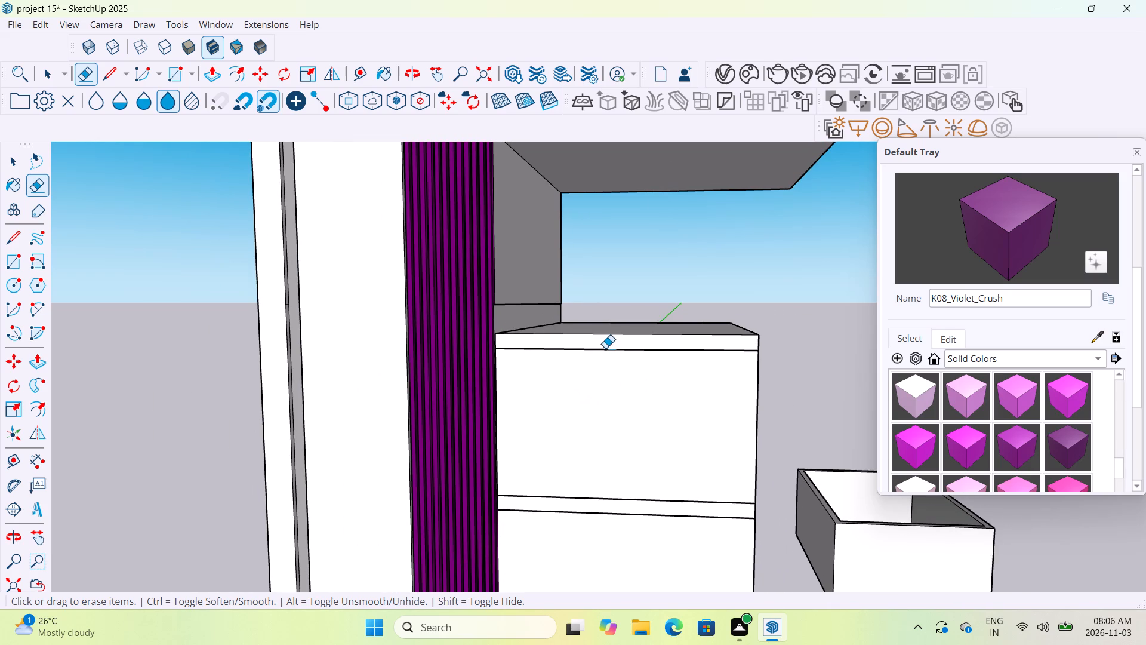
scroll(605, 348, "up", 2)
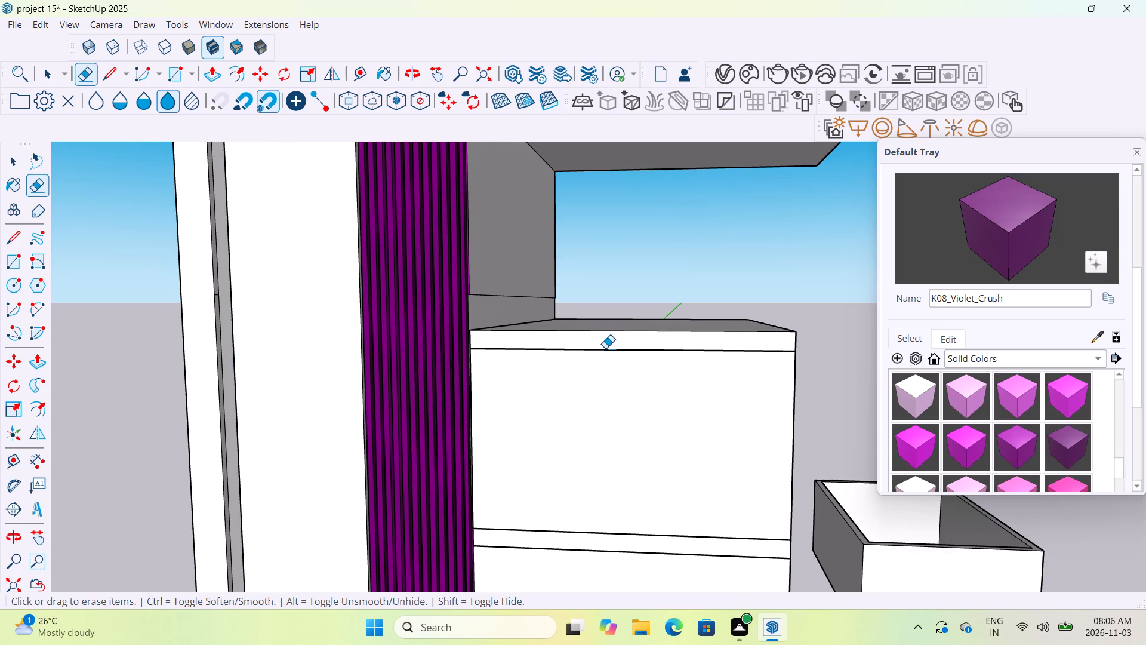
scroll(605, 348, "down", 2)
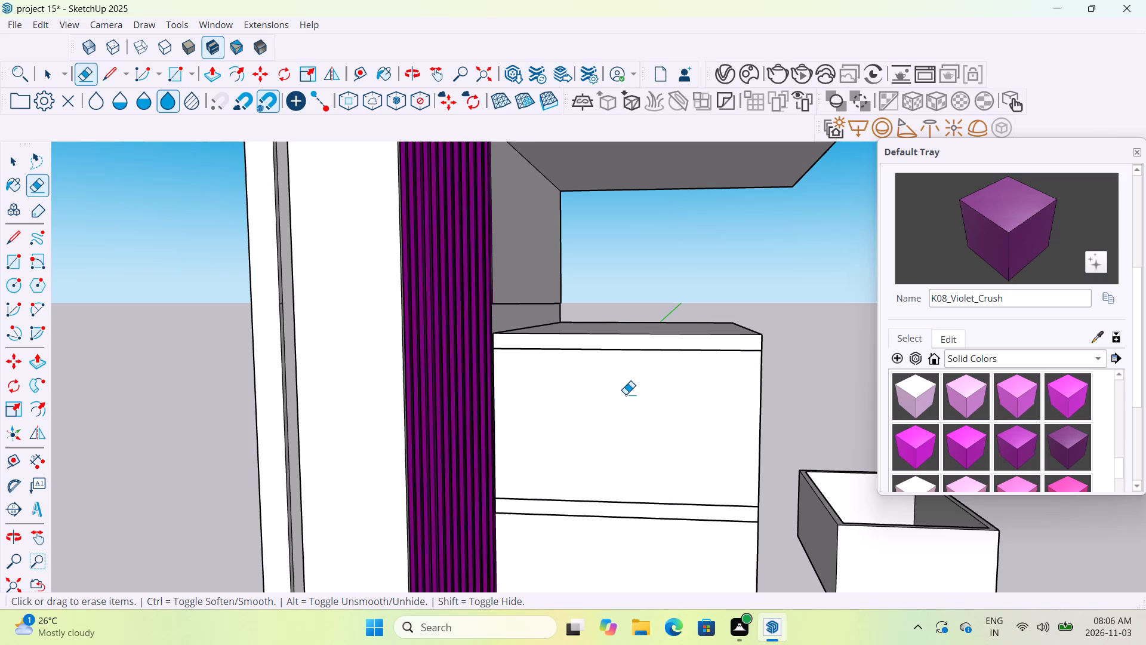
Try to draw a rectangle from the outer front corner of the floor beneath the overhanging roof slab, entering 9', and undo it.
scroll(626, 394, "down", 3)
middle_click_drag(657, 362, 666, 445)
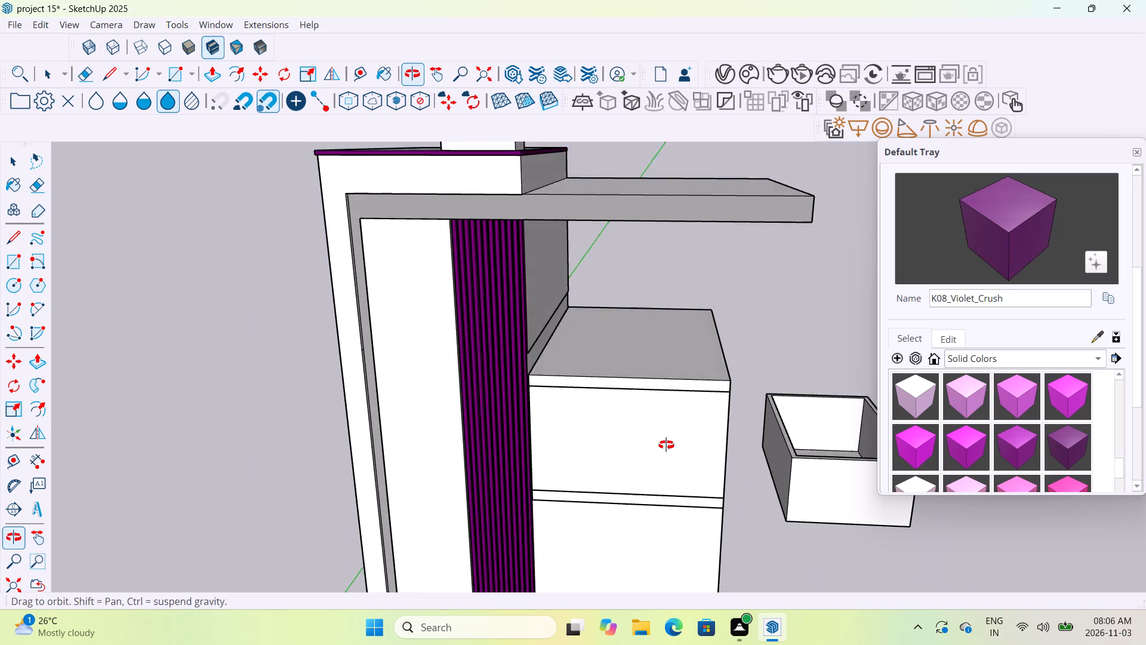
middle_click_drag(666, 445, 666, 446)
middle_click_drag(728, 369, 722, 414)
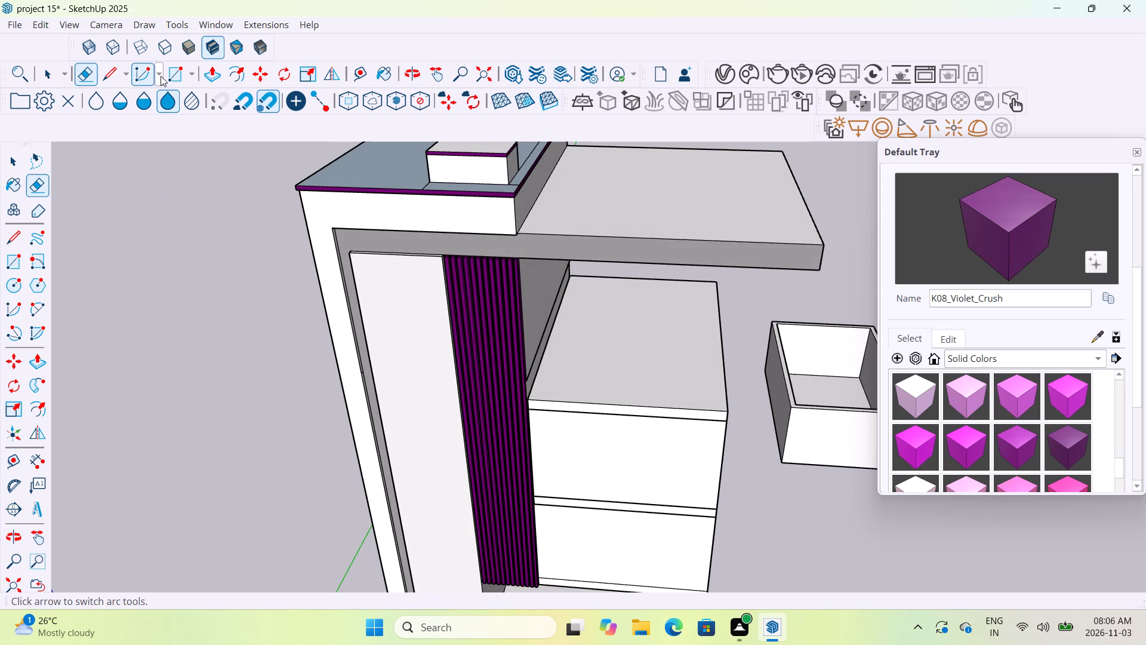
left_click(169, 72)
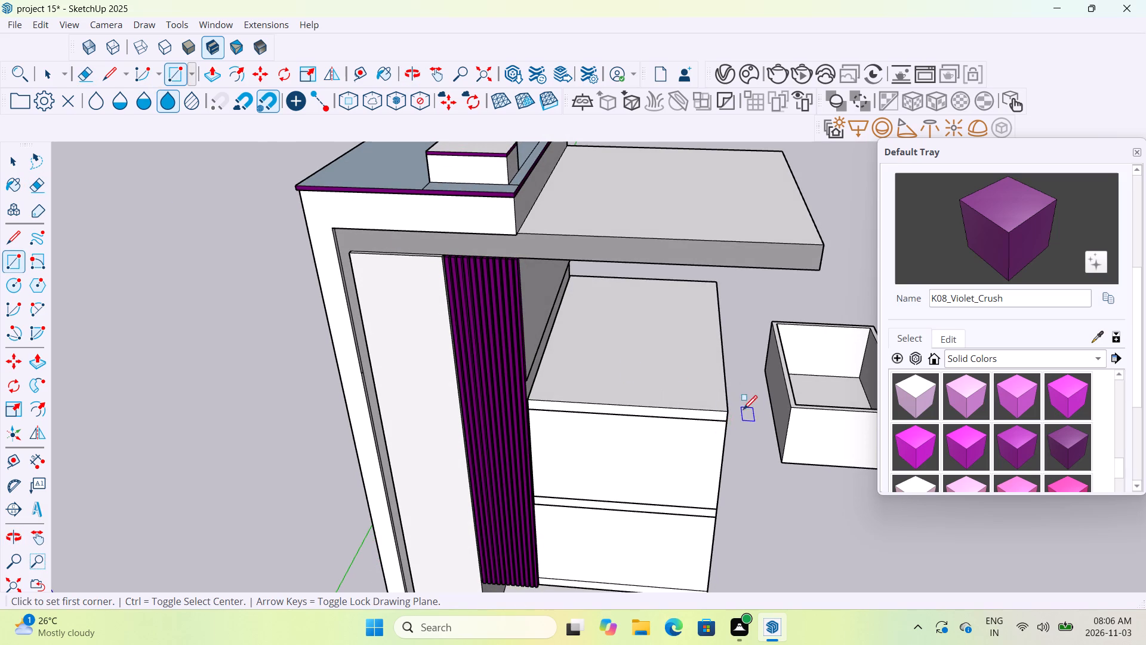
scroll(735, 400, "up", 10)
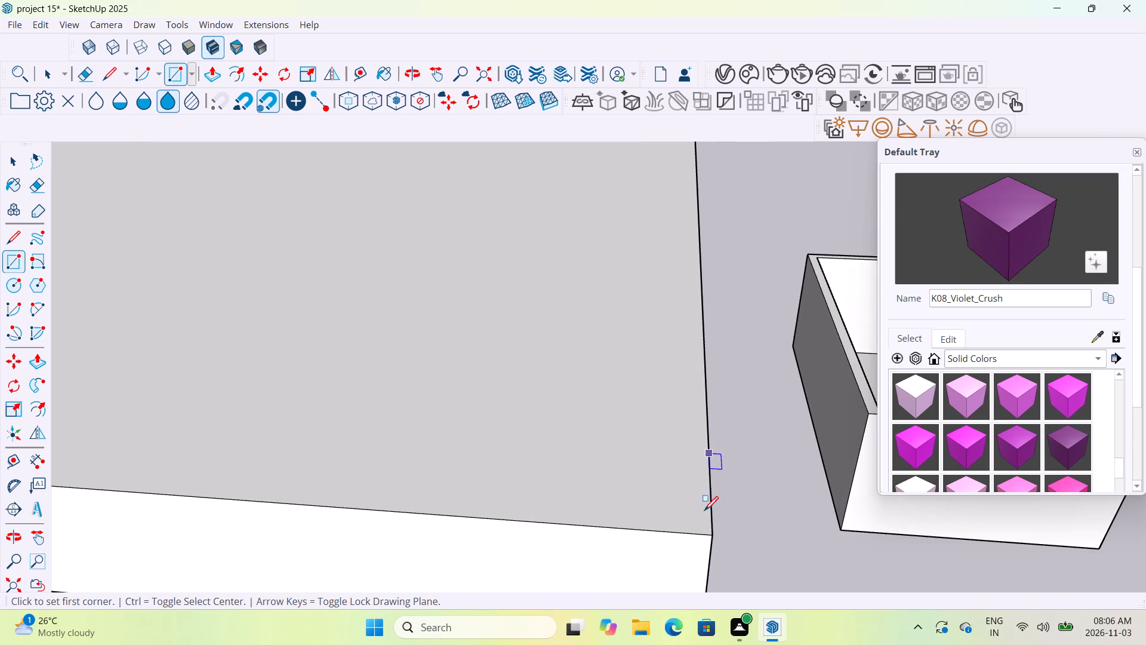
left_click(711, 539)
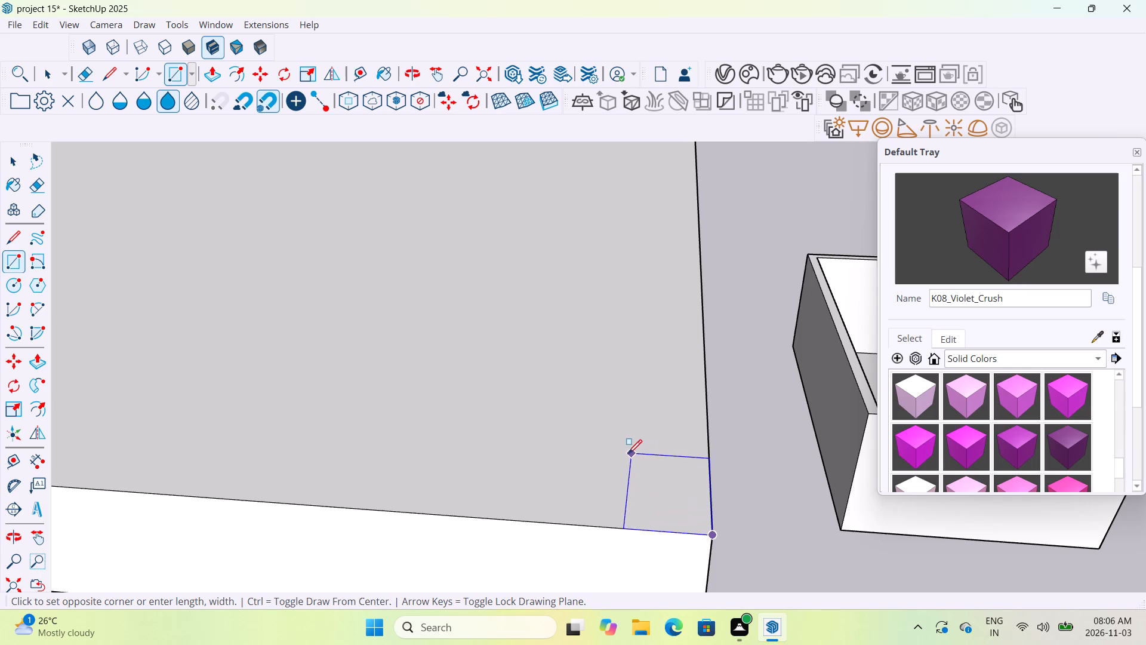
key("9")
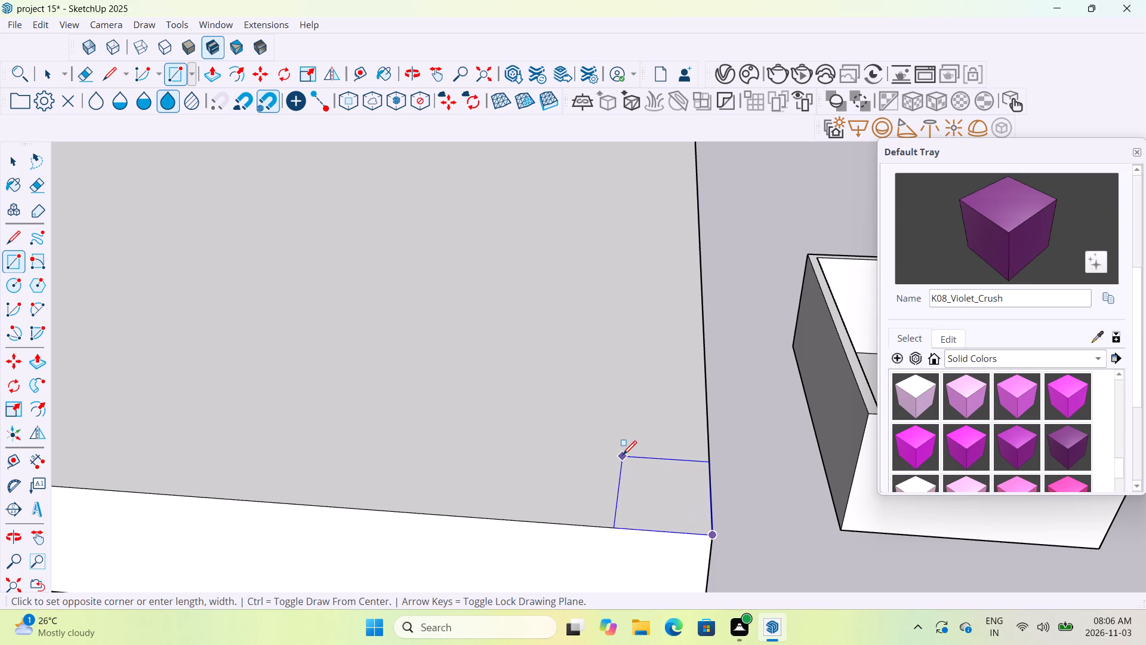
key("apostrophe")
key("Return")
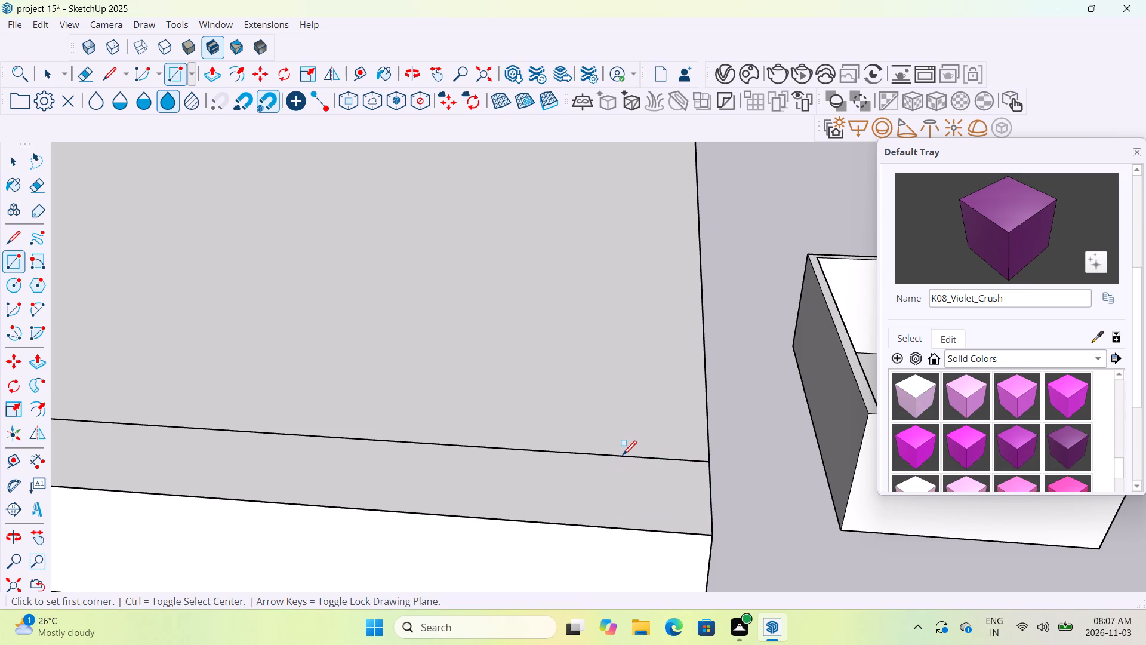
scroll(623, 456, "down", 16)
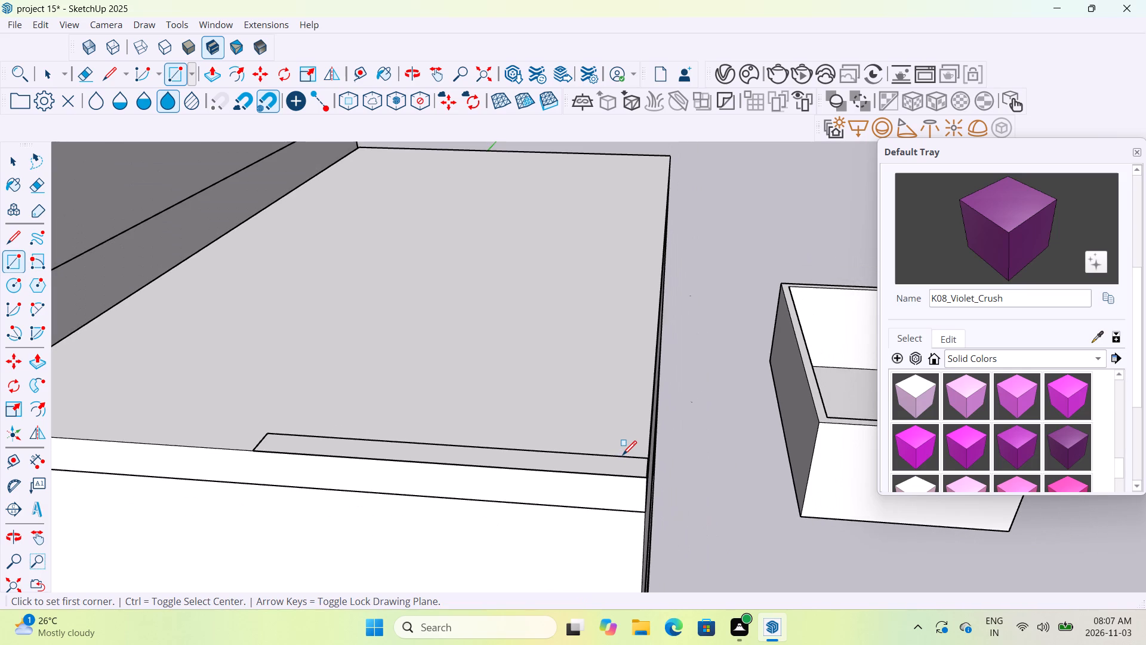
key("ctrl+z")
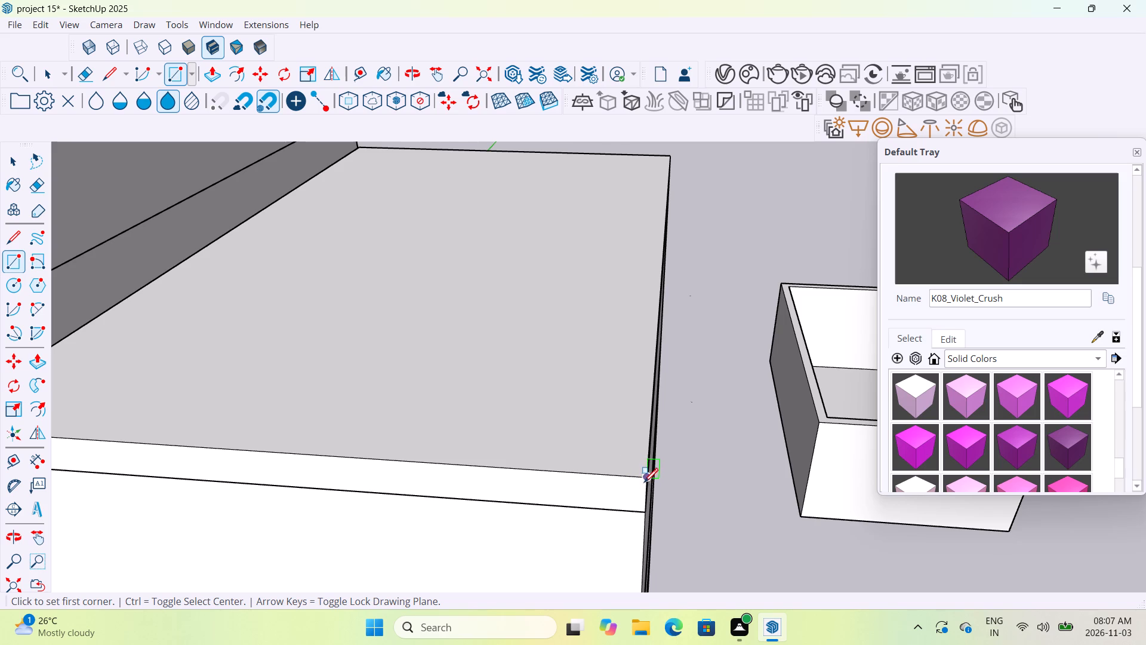
Draw a small, roughly square column footprint freehand at the outer front corner of the floor beneath the overhanging roof slab.
left_click(645, 483)
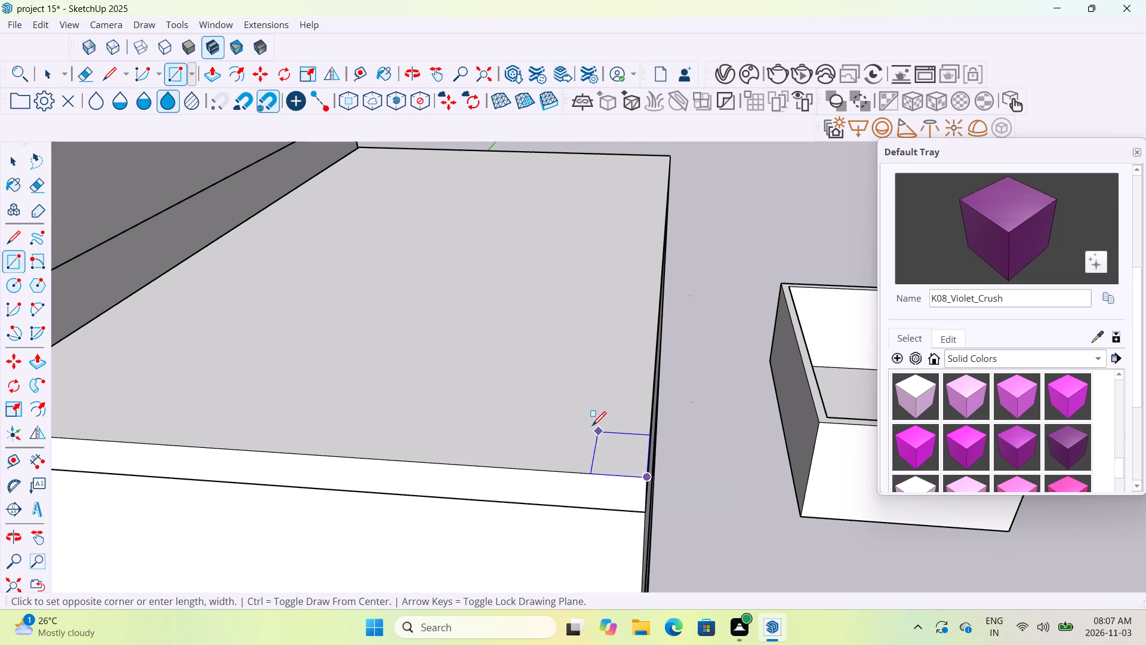
left_click(590, 425)
scroll(592, 429, "down", 7)
key("Escape")
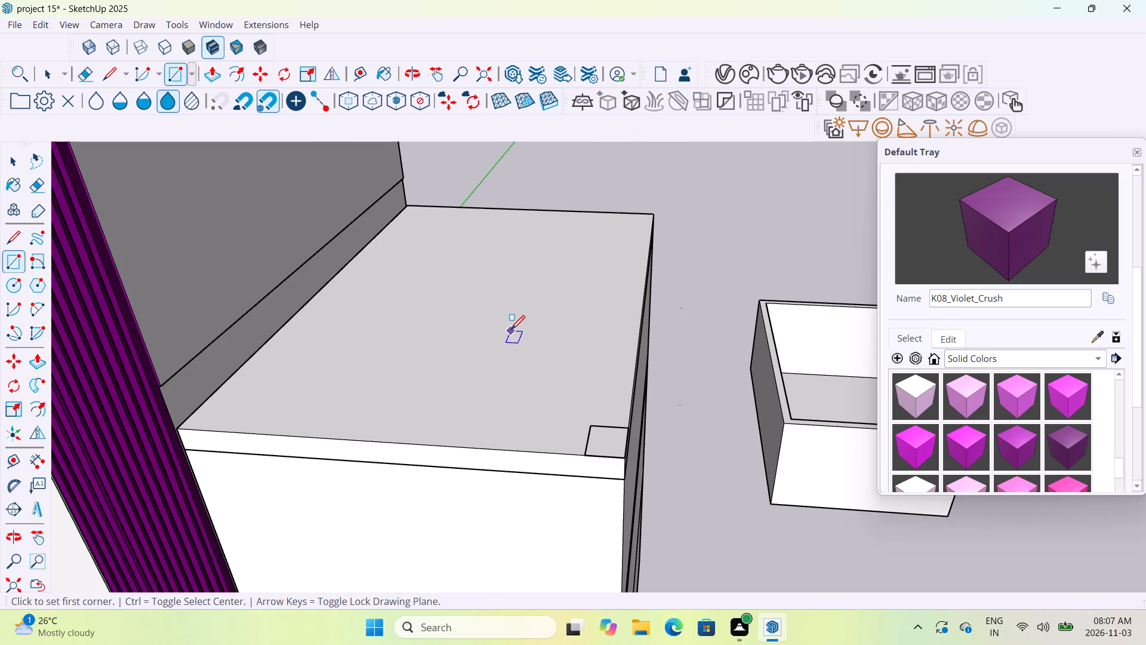
key("Escape")
Push/Pull the small corner footprint up to the underside of the overhanging roof slab to form a column.
left_click(212, 79)
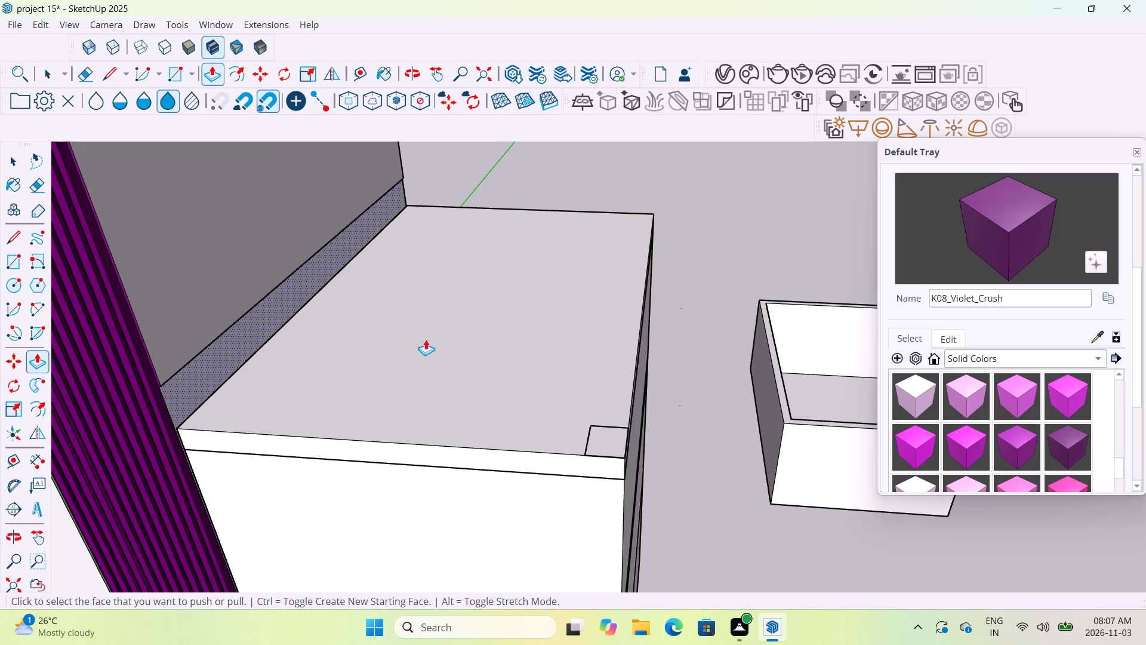
left_click(609, 430)
scroll(608, 354, "down", 6)
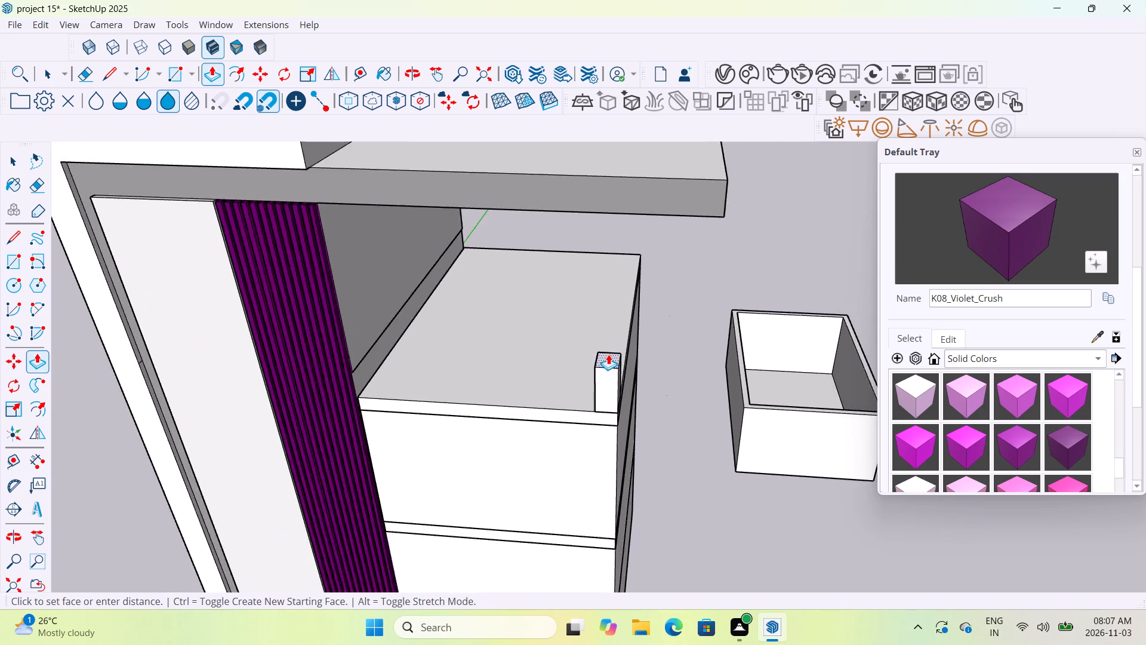
scroll(608, 354, "down", 4)
middle_click_drag(615, 252, 643, 115)
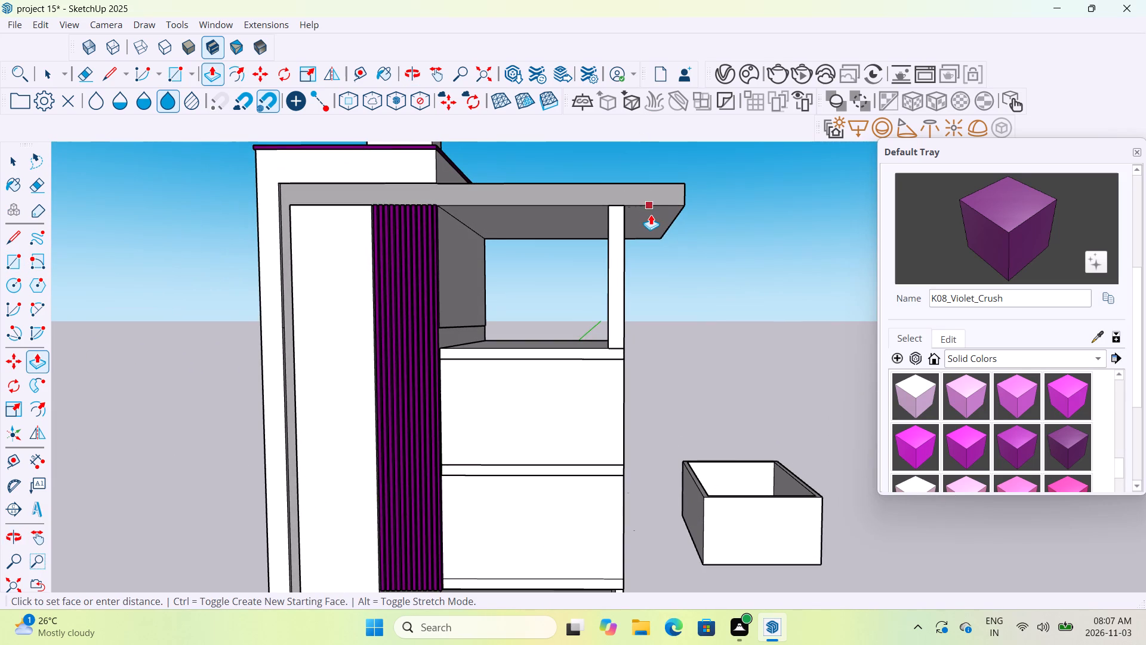
left_click(651, 214)
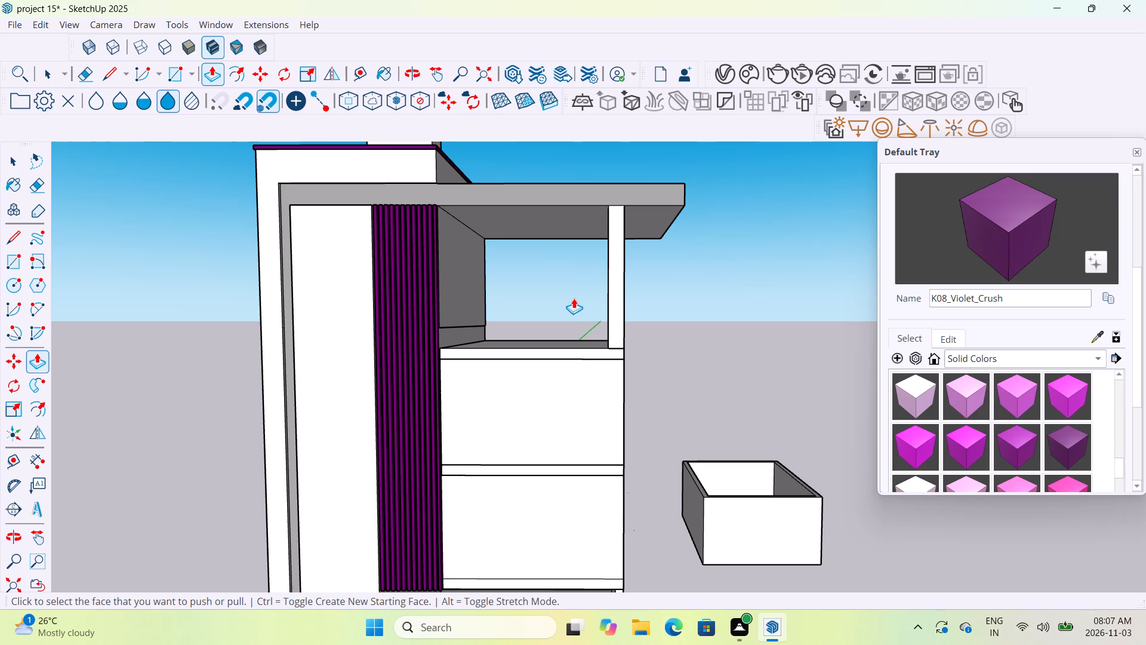
Select the whole front corner column and make it a group.
middle_click_drag(684, 308, 593, 376)
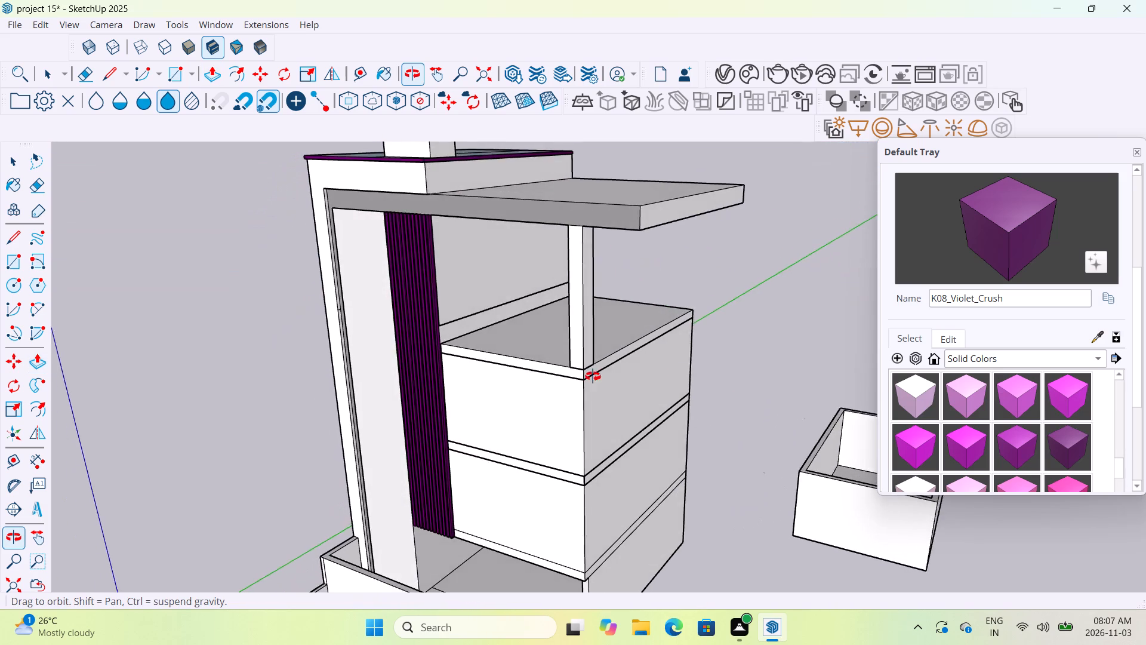
middle_click_drag(593, 376, 870, 366)
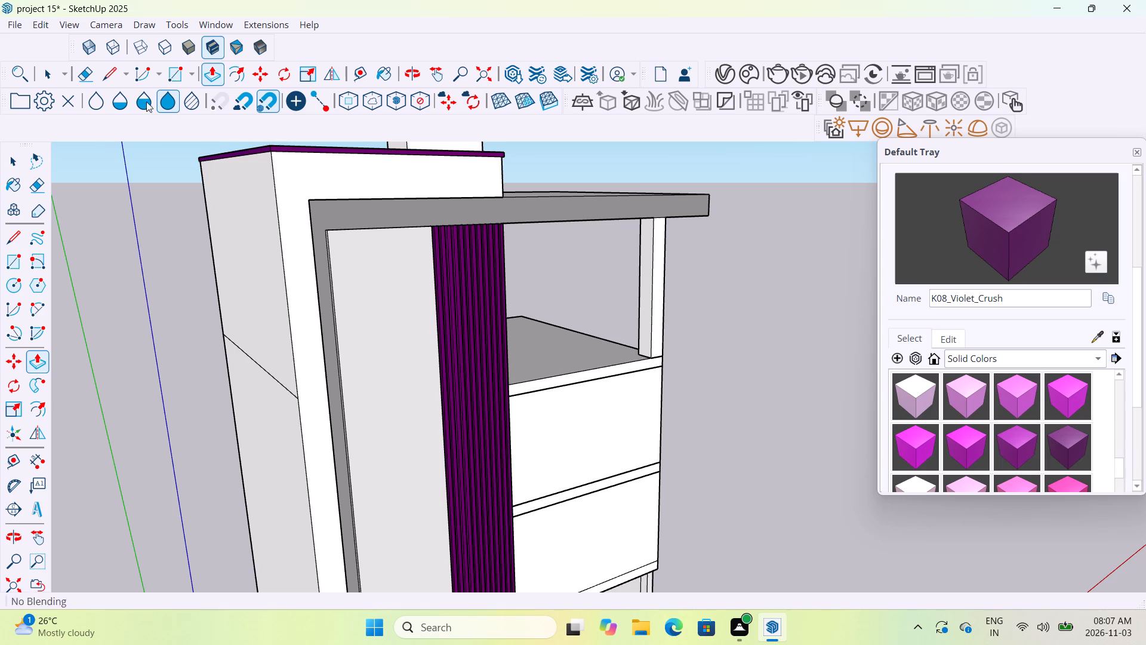
left_click(55, 81)
left_click_drag(610, 266, 617, 266)
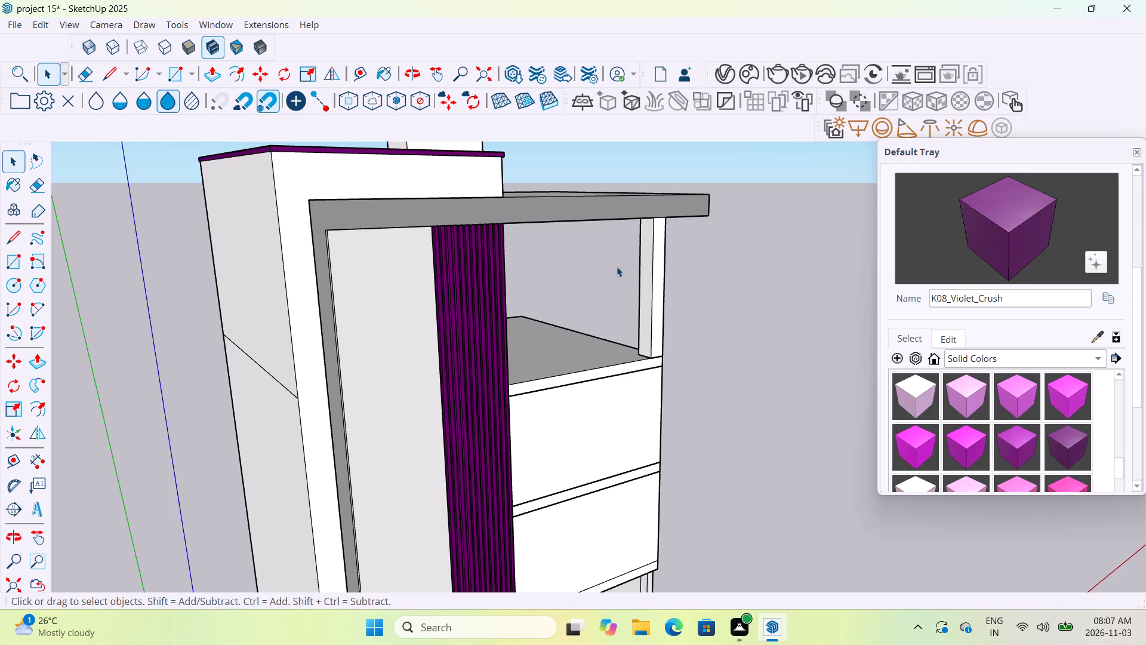
left_click_drag(617, 266, 688, 266)
left_click_drag(692, 272, 606, 251)
right_click(658, 277)
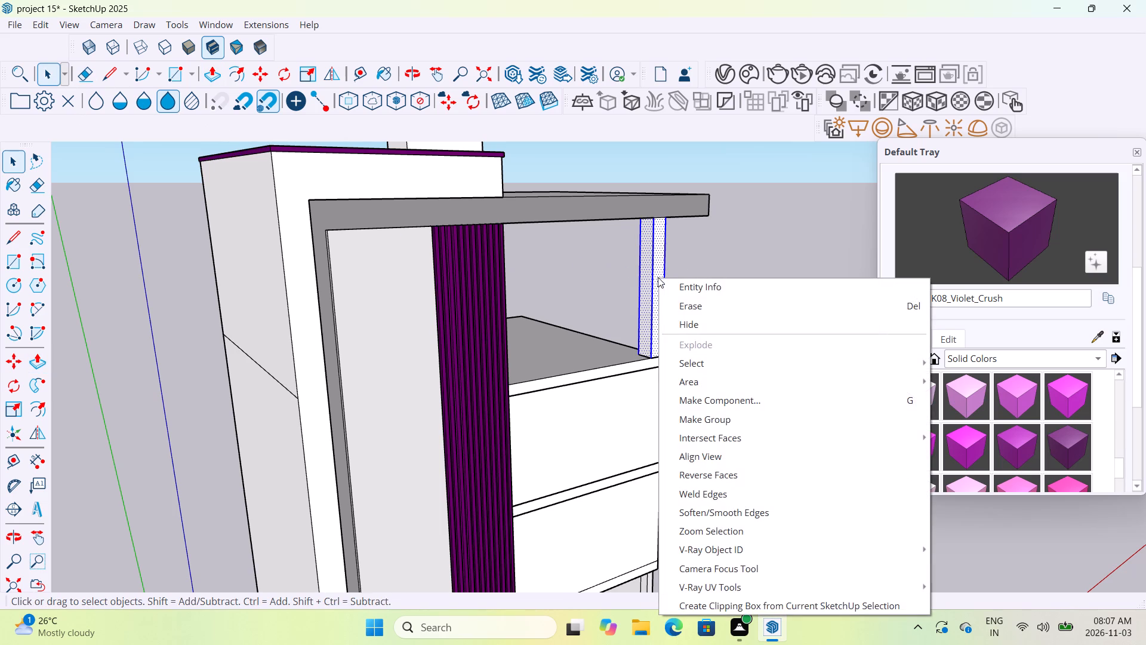
left_click(697, 419)
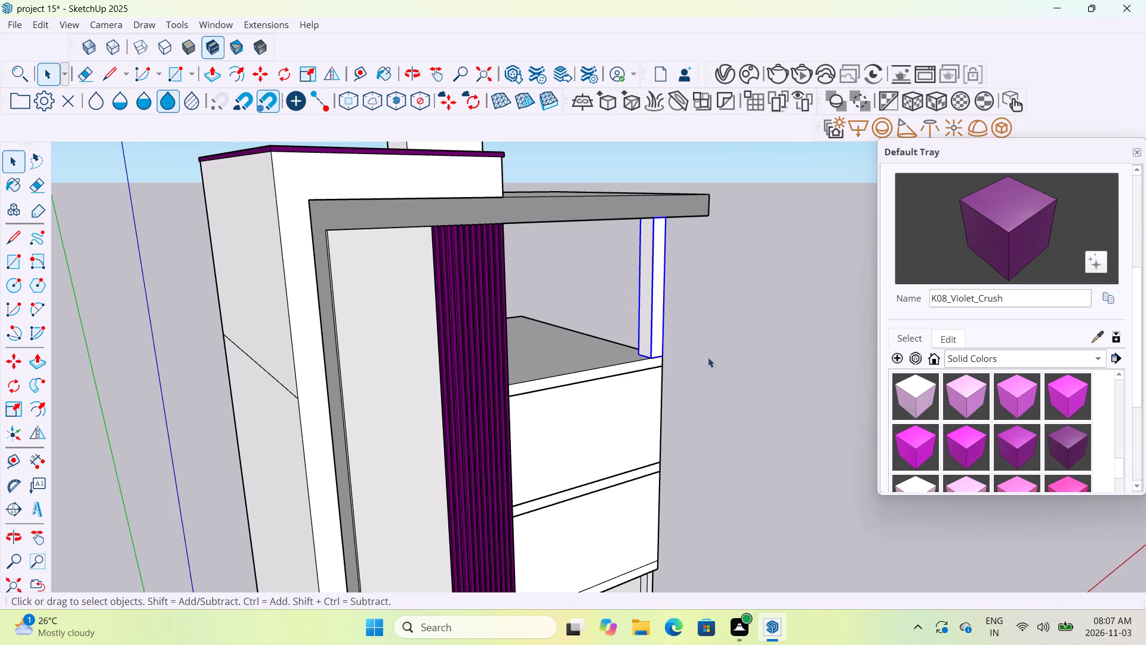
Copy the column group from its outer bottom corner along the floor's outer side edge to the rear corner.
middle_click_drag(777, 366, 424, 398)
key("m")
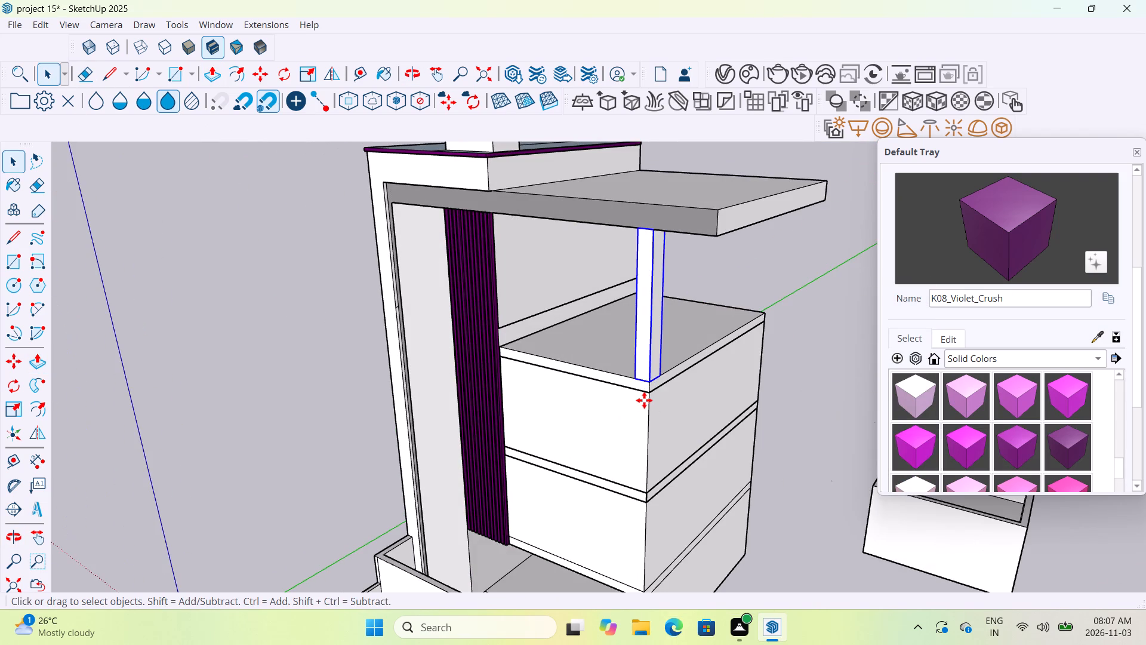
scroll(644, 400, "up", 6)
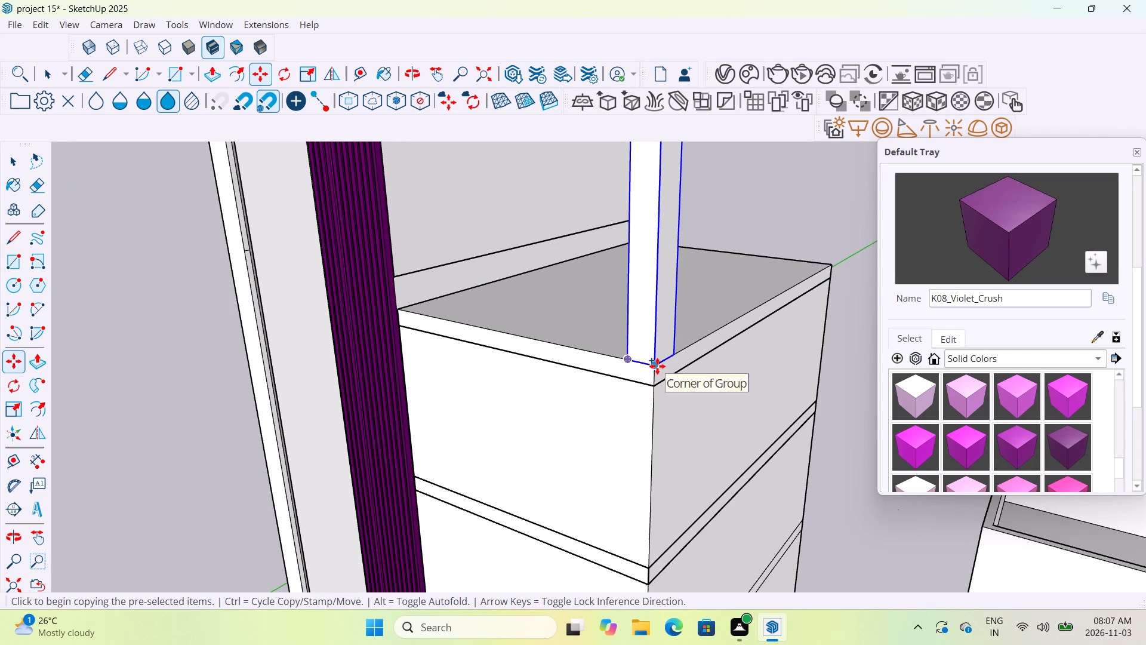
scroll(652, 368, "up", 19)
scroll(661, 364, "up", 3)
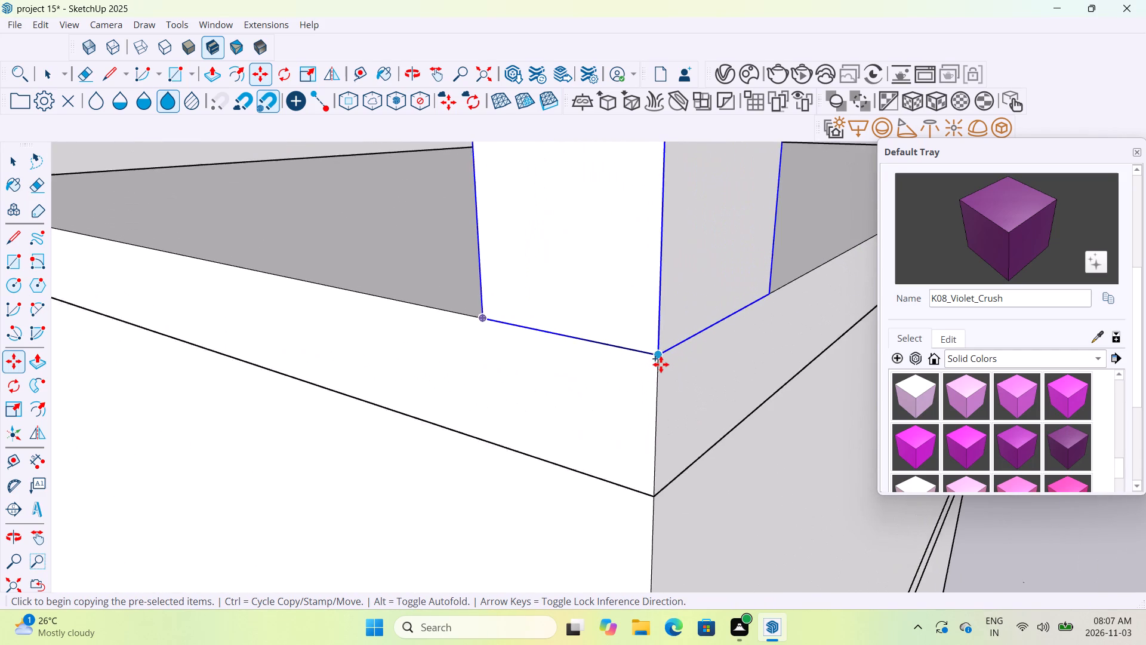
scroll(661, 364, "up", 8)
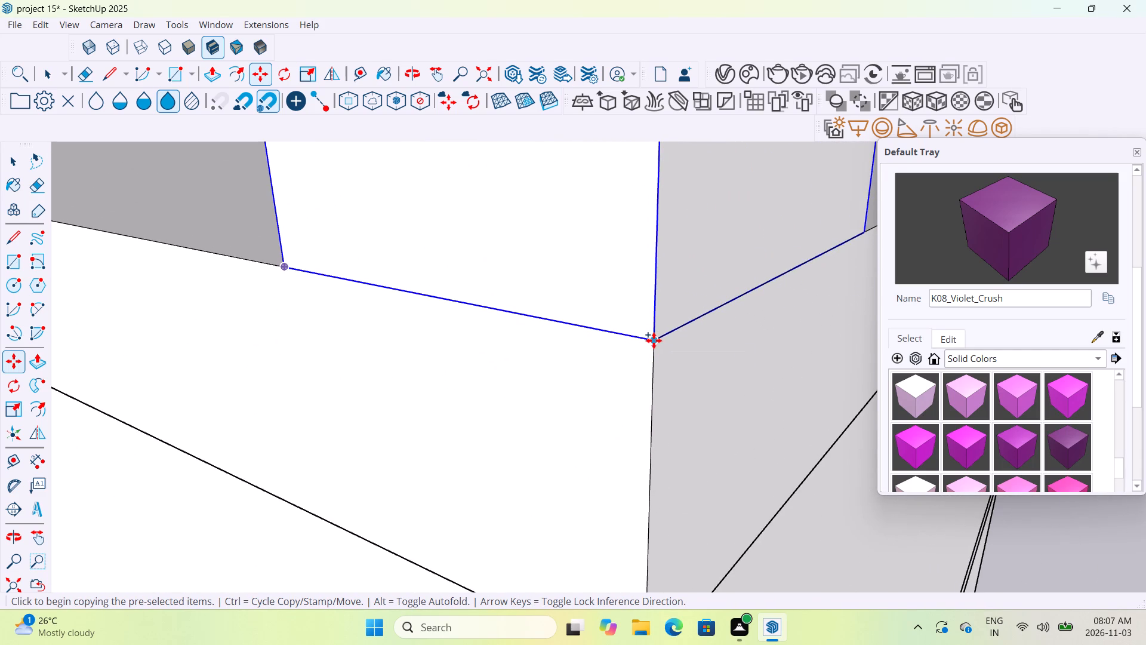
left_click(654, 340)
scroll(654, 340, "down", 20)
scroll(654, 340, "down", 20)
scroll(654, 340, "down", 1)
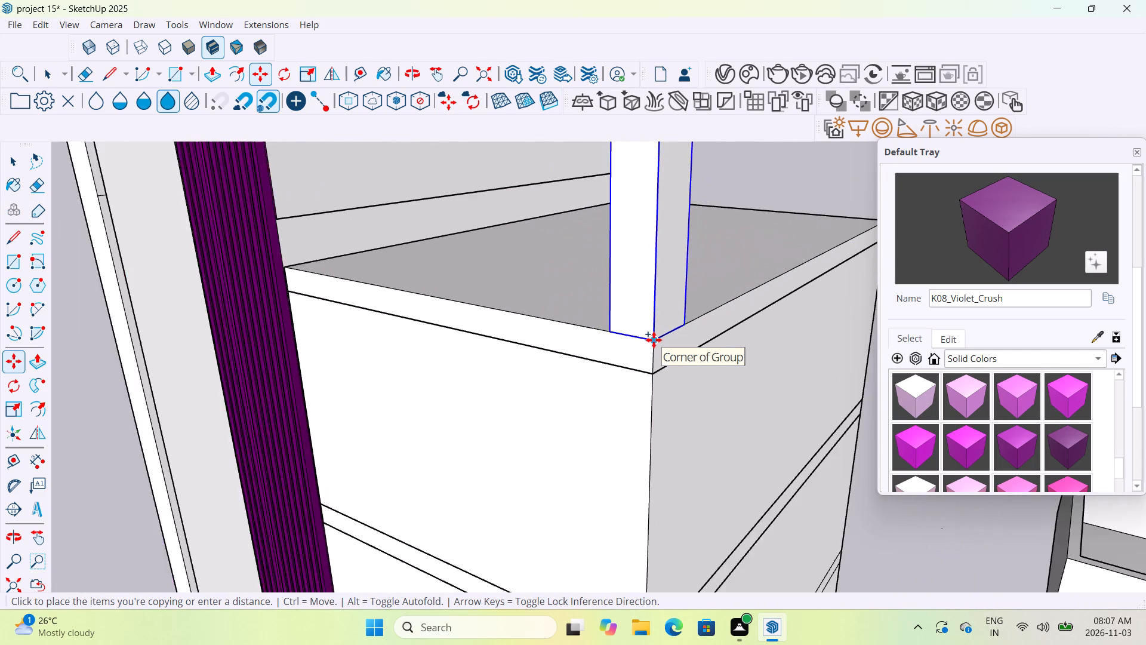
scroll(654, 340, "down", 14)
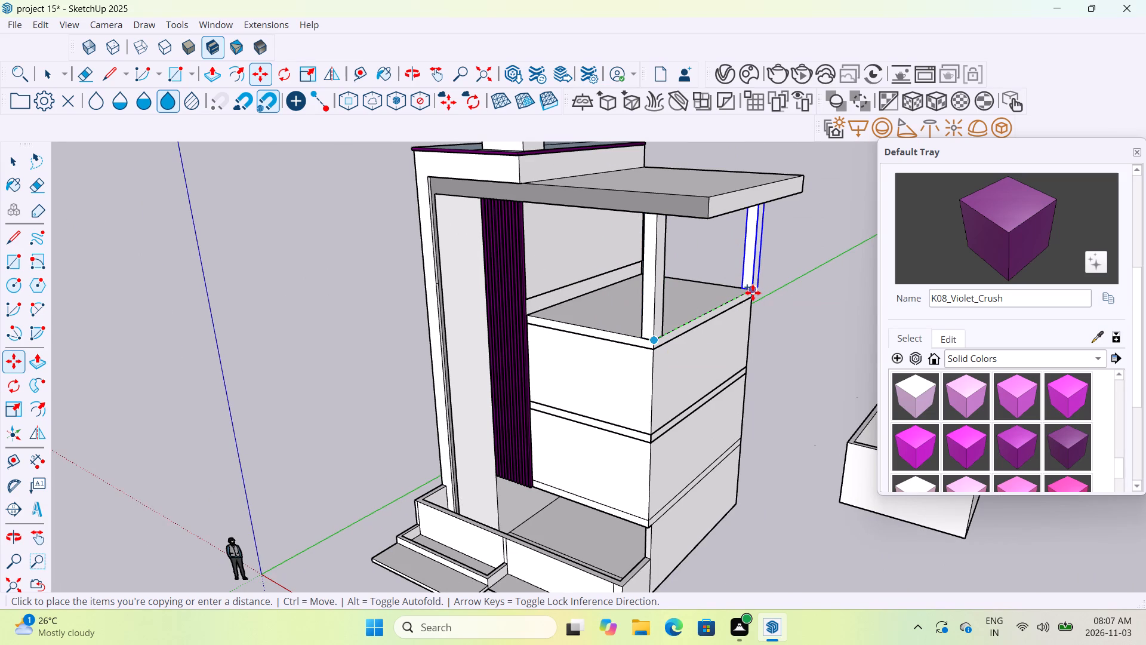
middle_click_drag(751, 300, 620, 363)
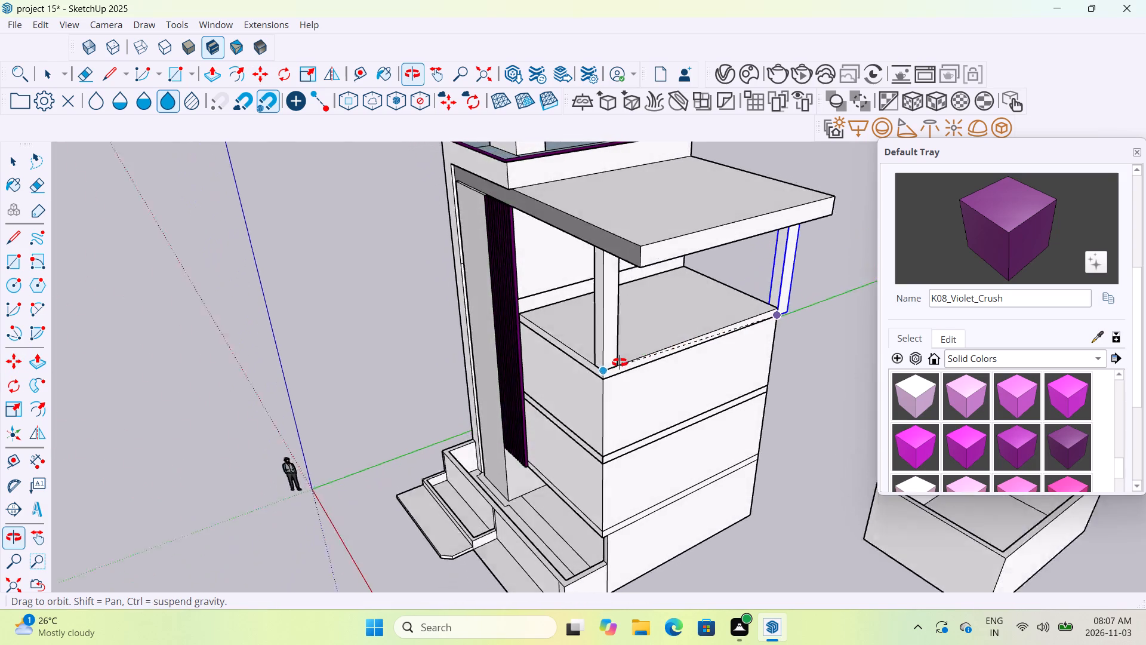
middle_click_drag(620, 363, 612, 366)
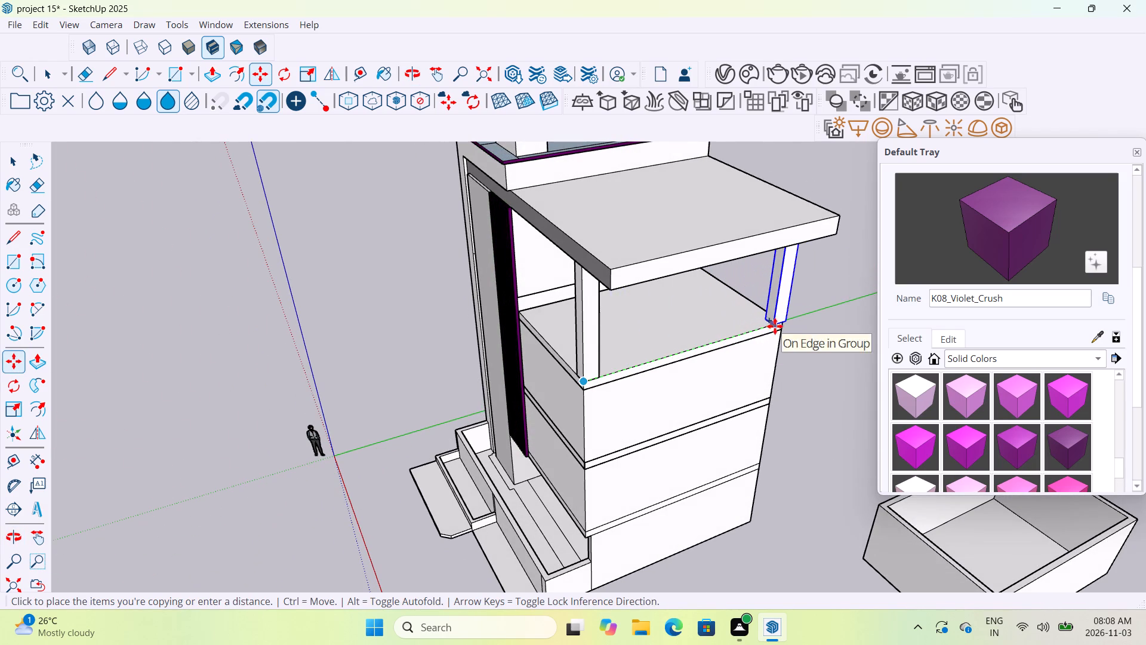
scroll(775, 326, "up", 10)
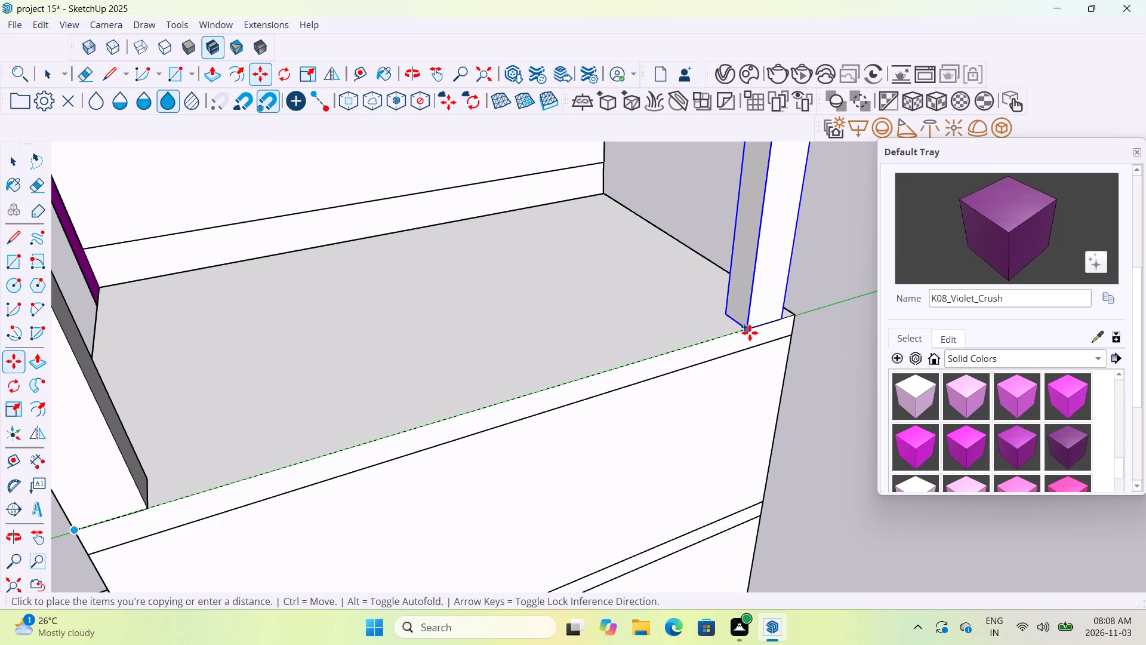
left_click(759, 327)
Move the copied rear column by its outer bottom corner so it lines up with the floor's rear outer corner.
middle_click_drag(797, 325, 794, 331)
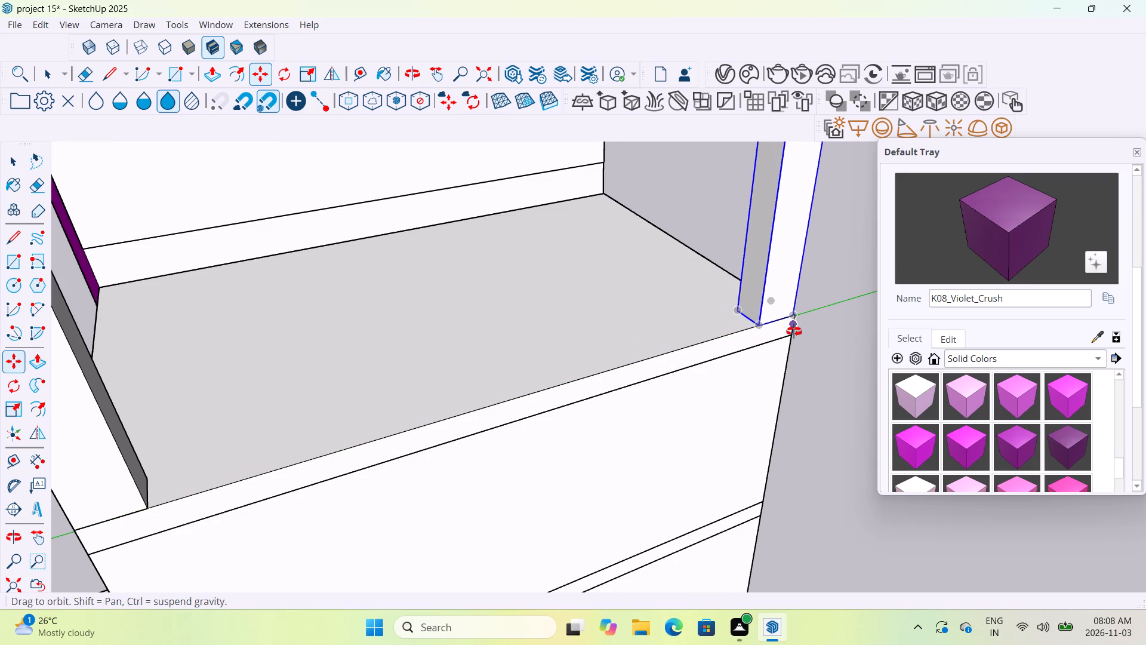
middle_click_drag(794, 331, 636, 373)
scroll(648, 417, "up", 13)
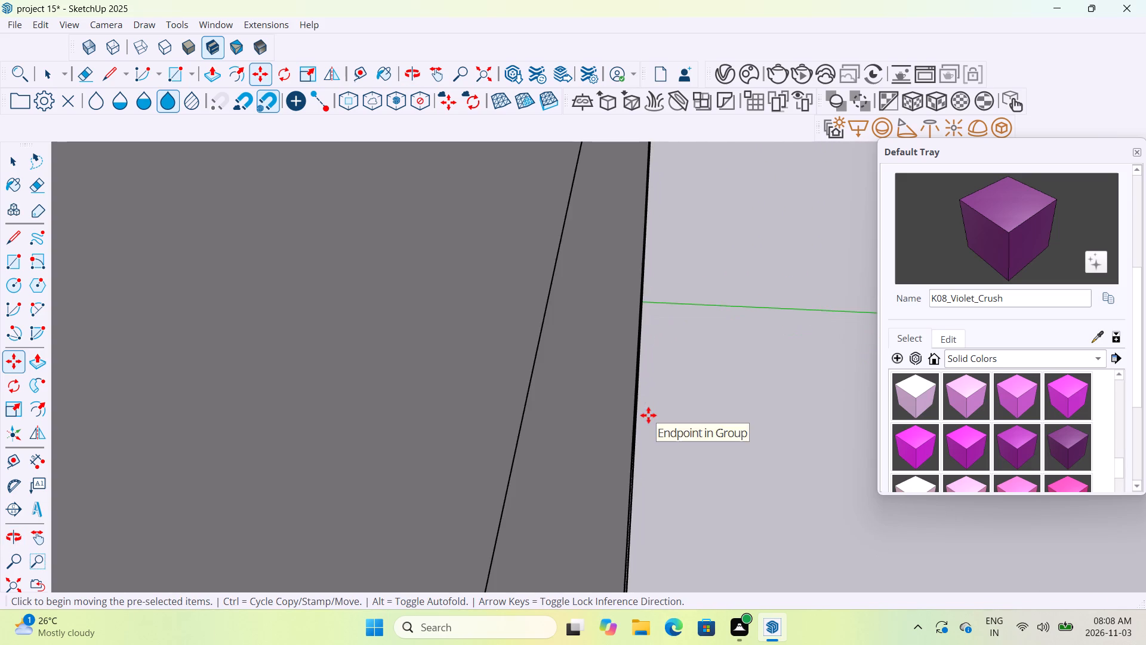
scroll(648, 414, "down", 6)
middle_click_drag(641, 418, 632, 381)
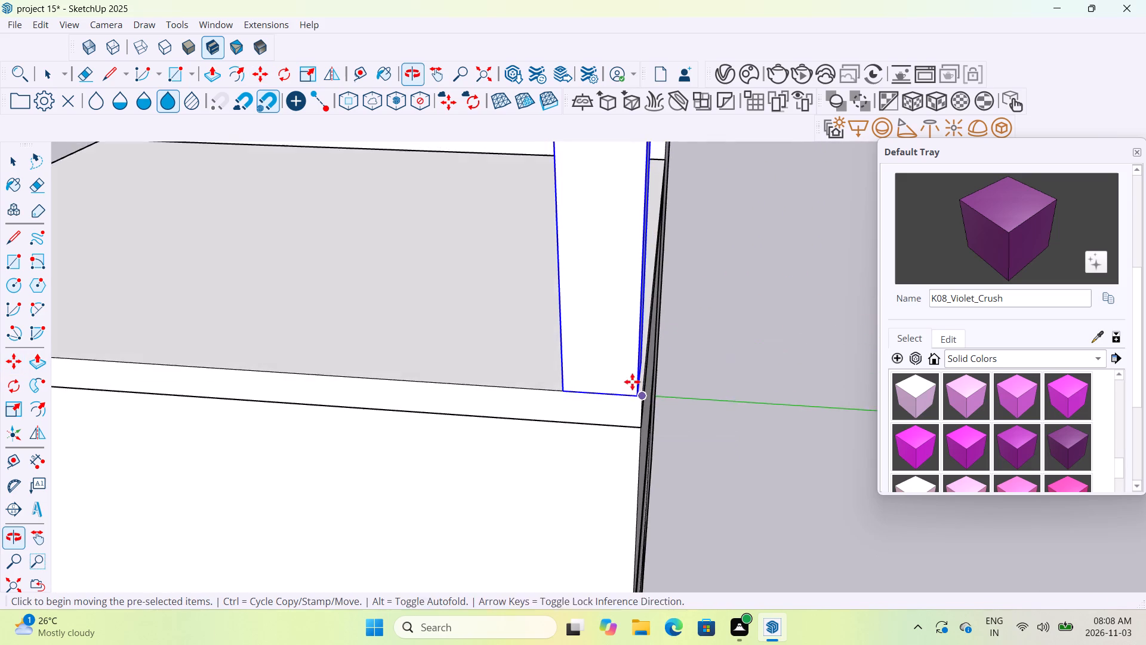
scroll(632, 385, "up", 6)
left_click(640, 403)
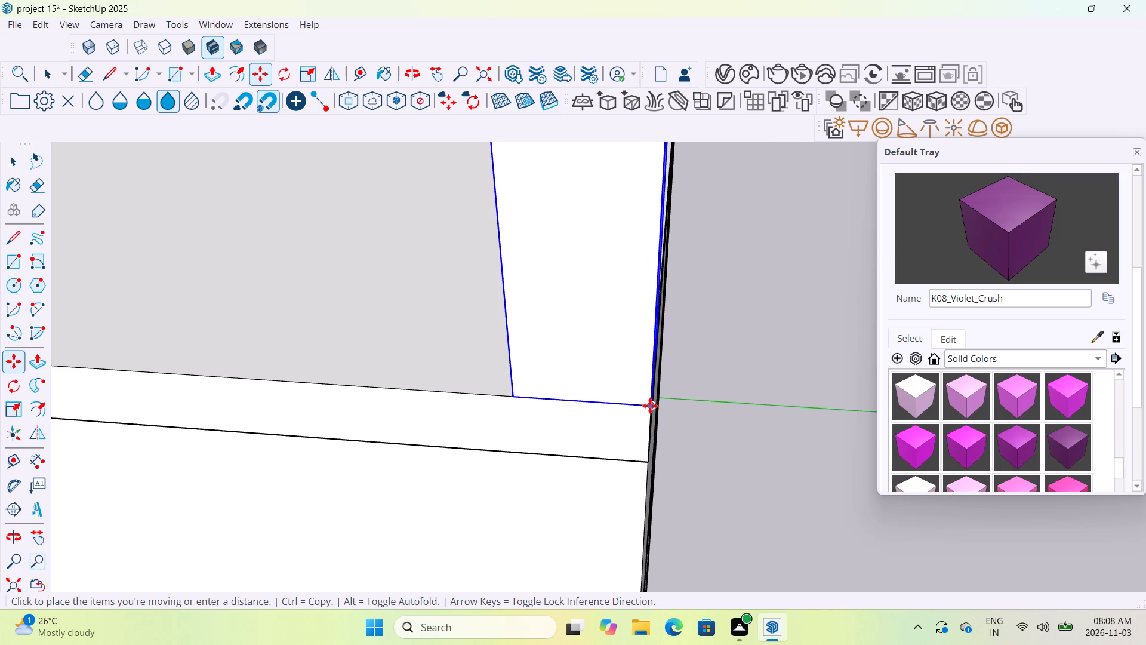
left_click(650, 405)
Delete the copied column group at the rear outer corner beneath the roof slab.
scroll(711, 400, "down", 15)
middle_click_drag(452, 428, 766, 354)
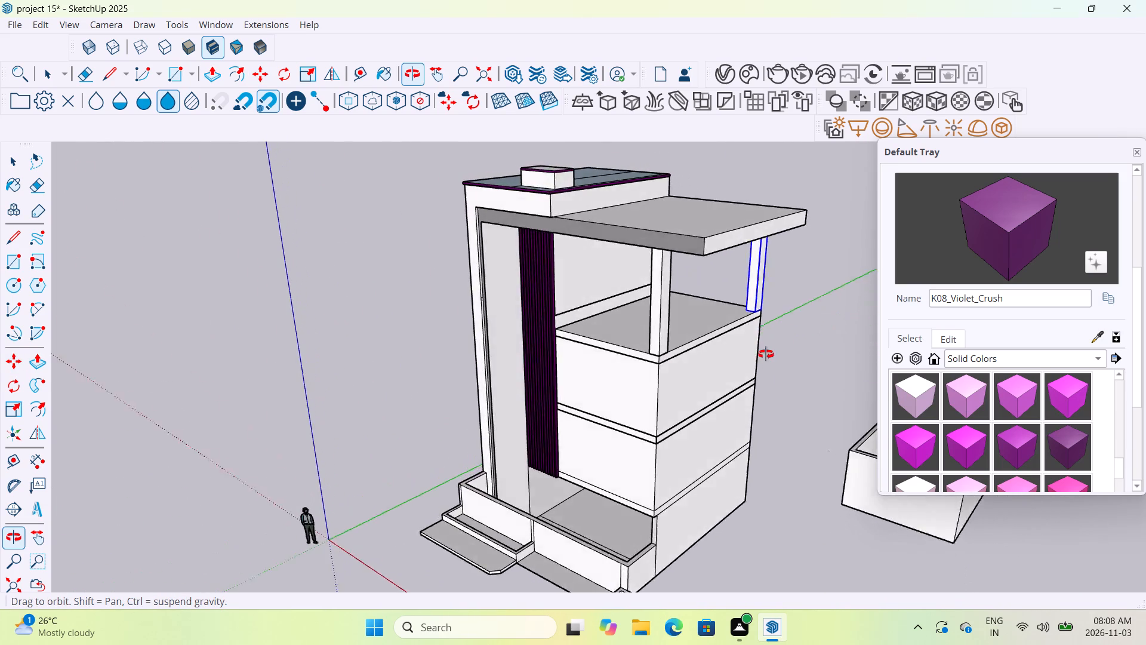
middle_click_drag(766, 354, 687, 263)
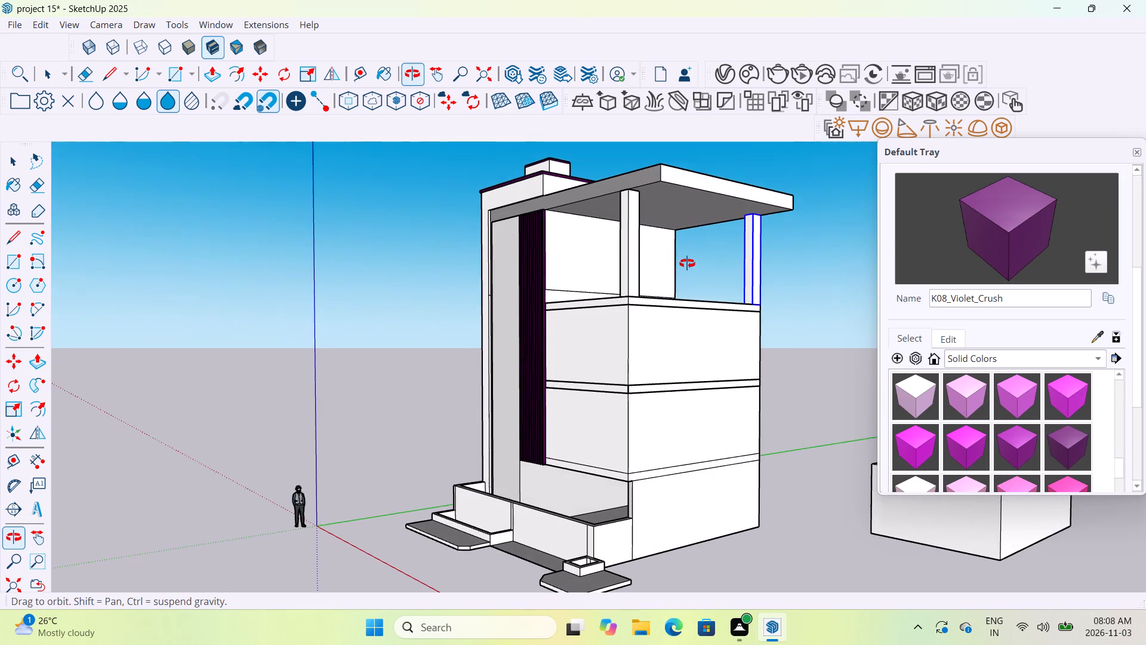
middle_click_drag(687, 263, 578, 281)
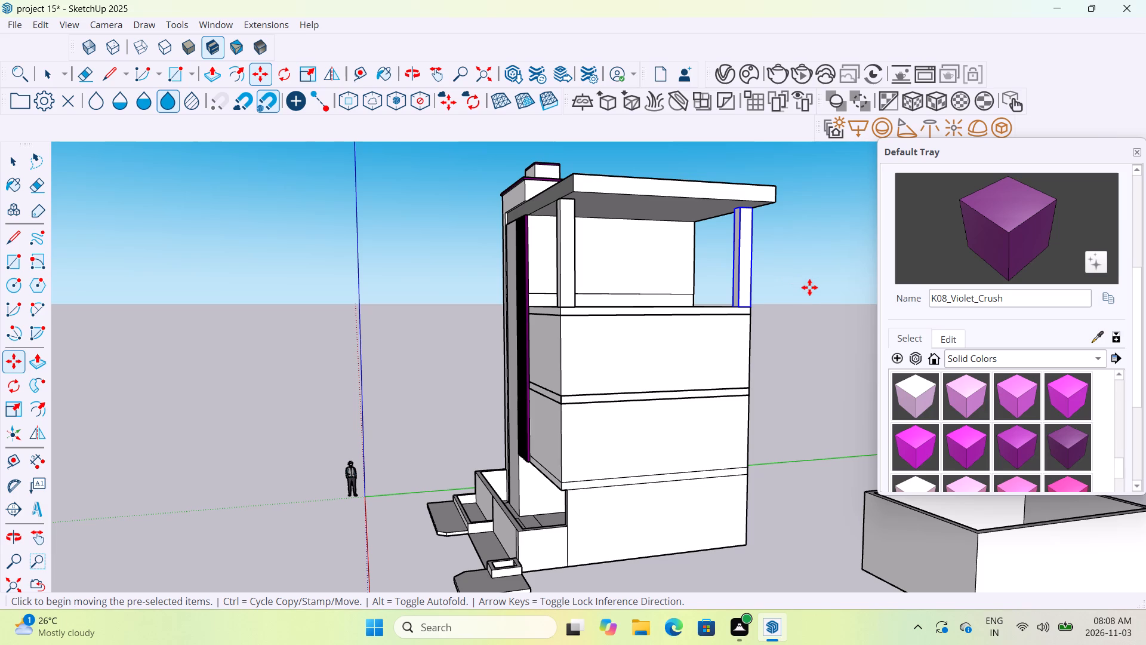
middle_click_drag(798, 292, 463, 390)
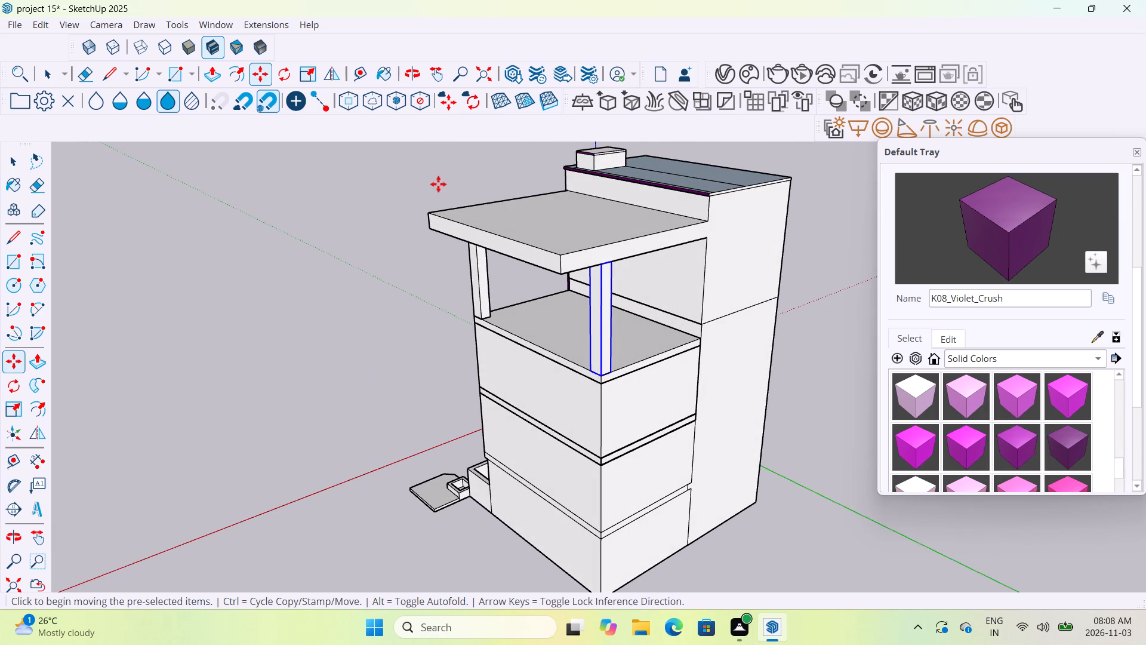
left_click(602, 325)
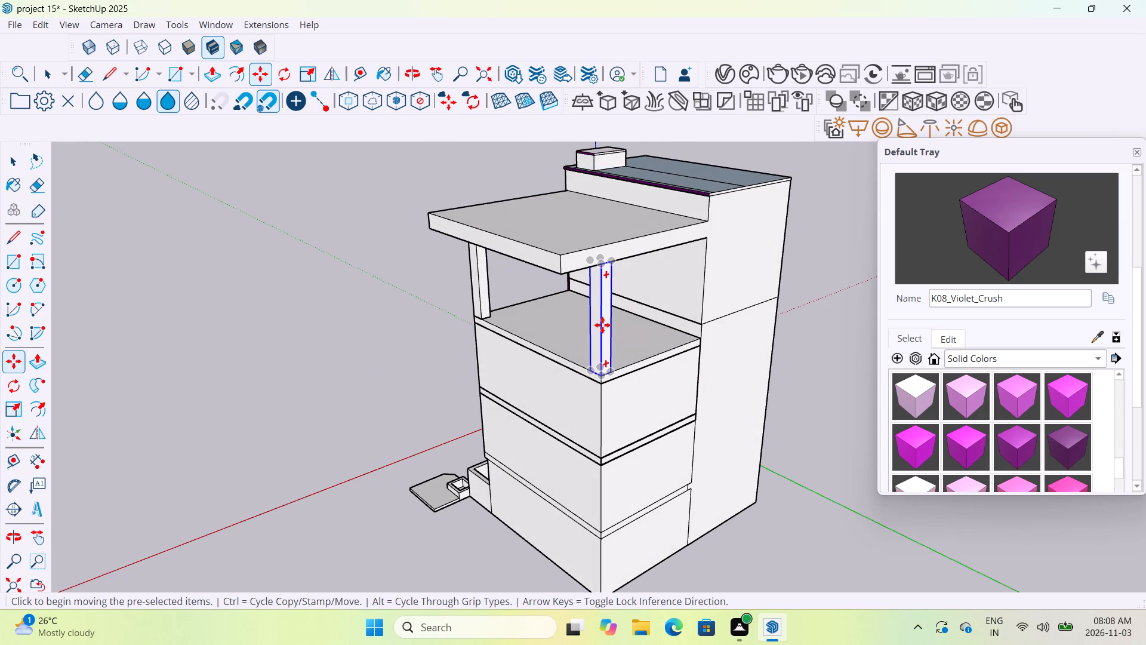
key("Delete")
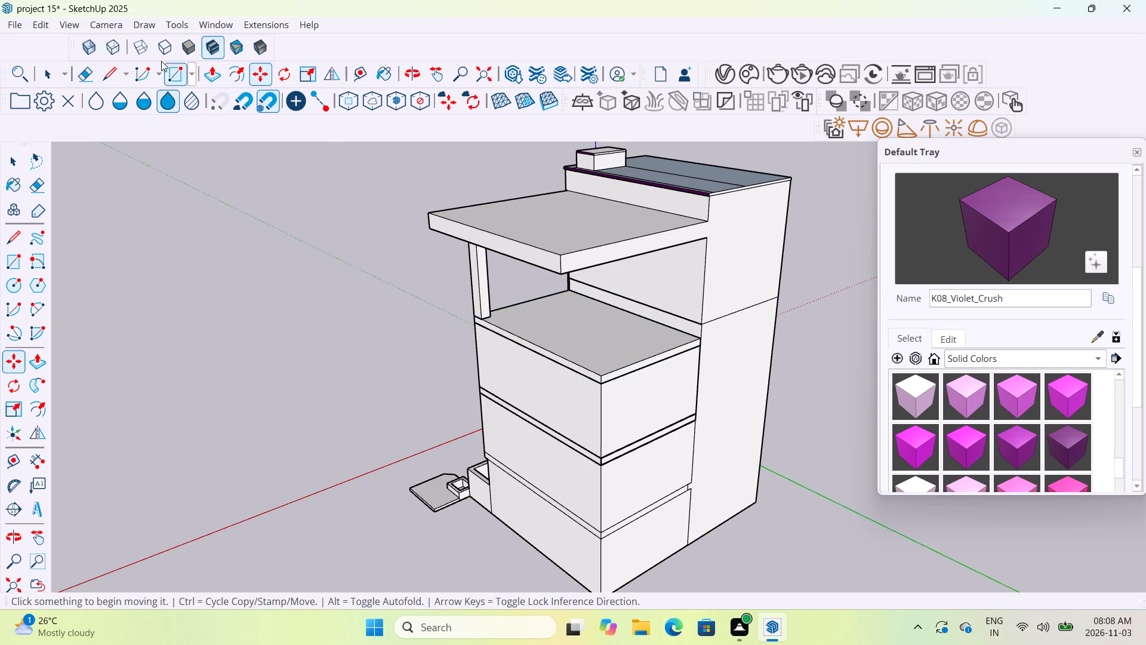
Draw a stepped line freehand across the floor near its rear edge, from the outer side edge over to the tower wall.
left_click(117, 79)
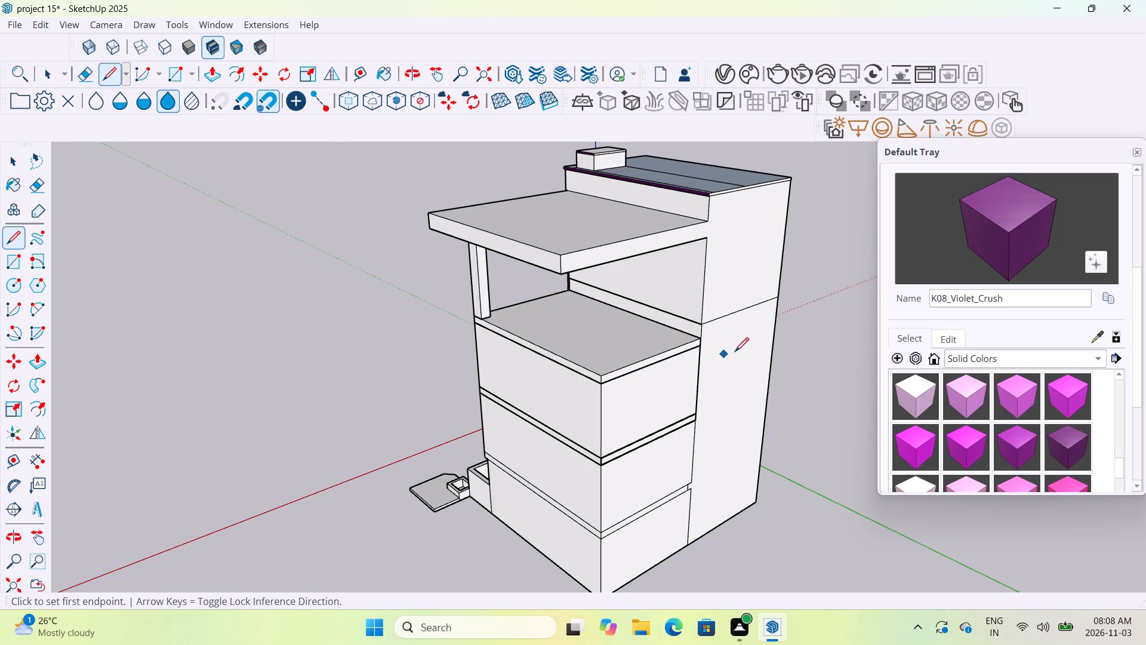
scroll(737, 352, "up", 5)
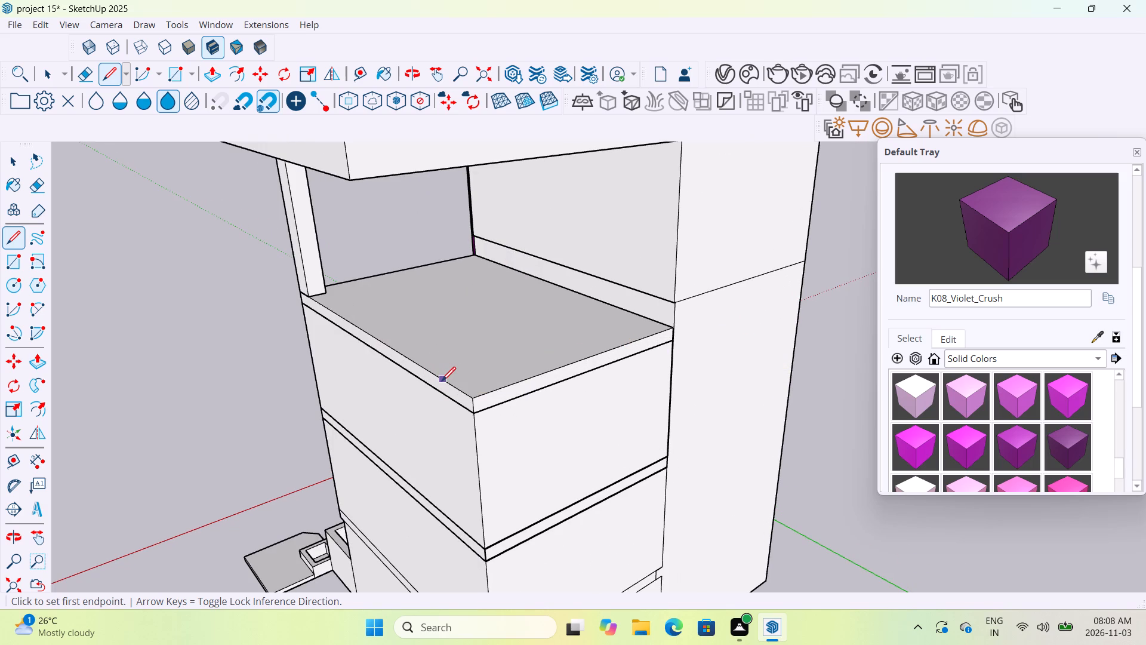
left_click(442, 382)
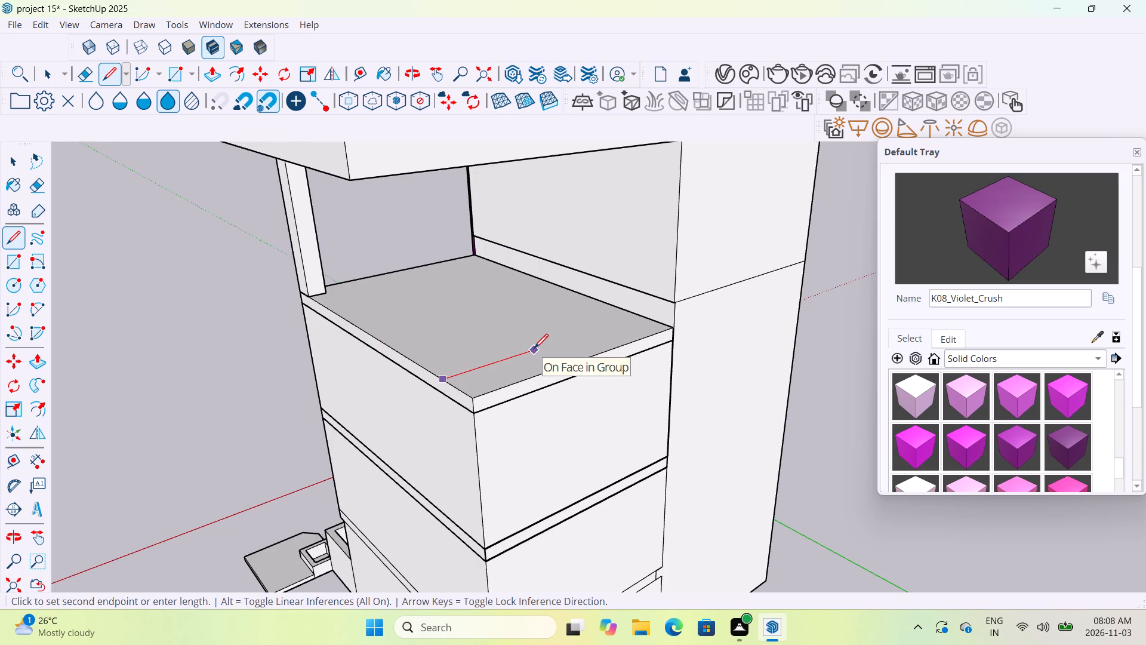
left_click(483, 368)
middle_click_drag(483, 368, 359, 401)
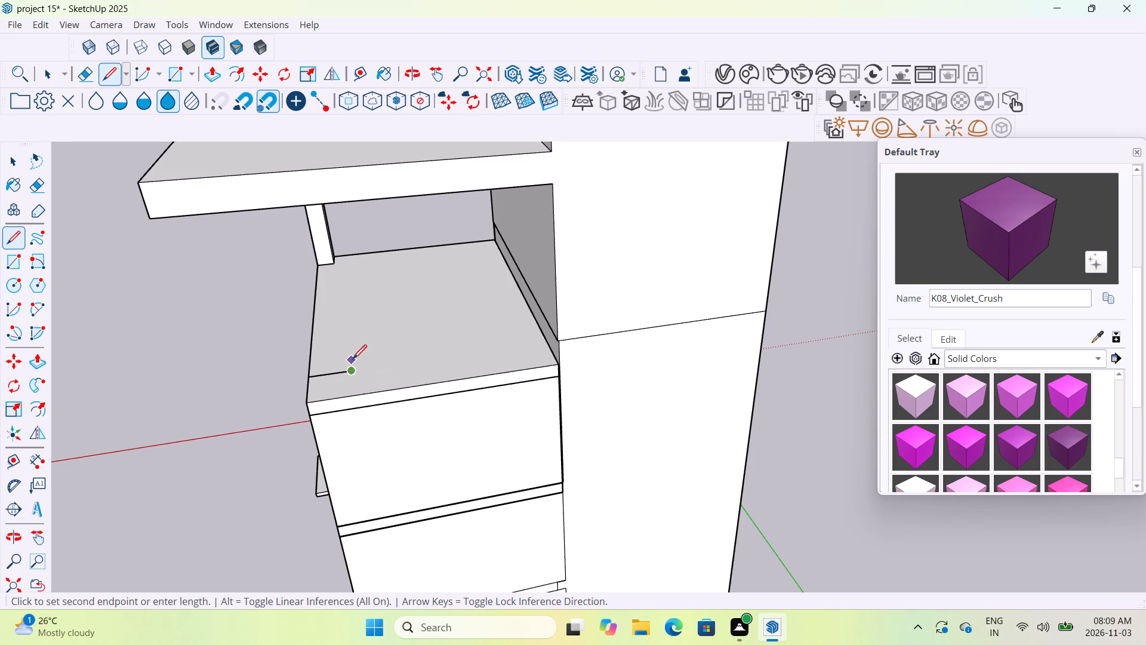
left_click(353, 360)
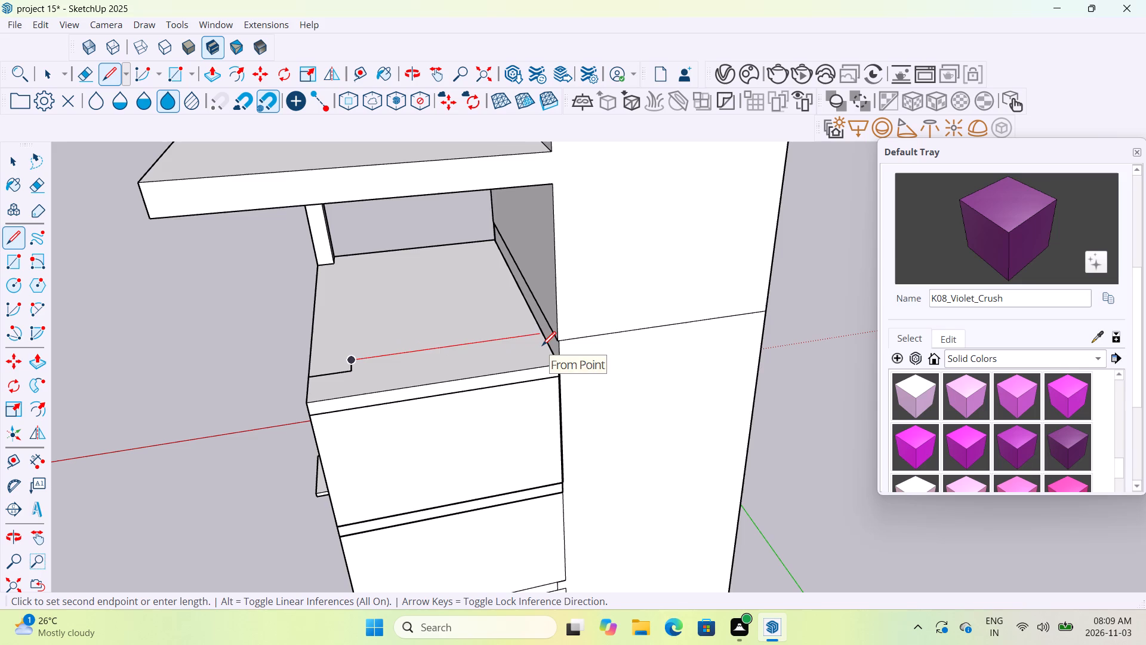
left_click(544, 339)
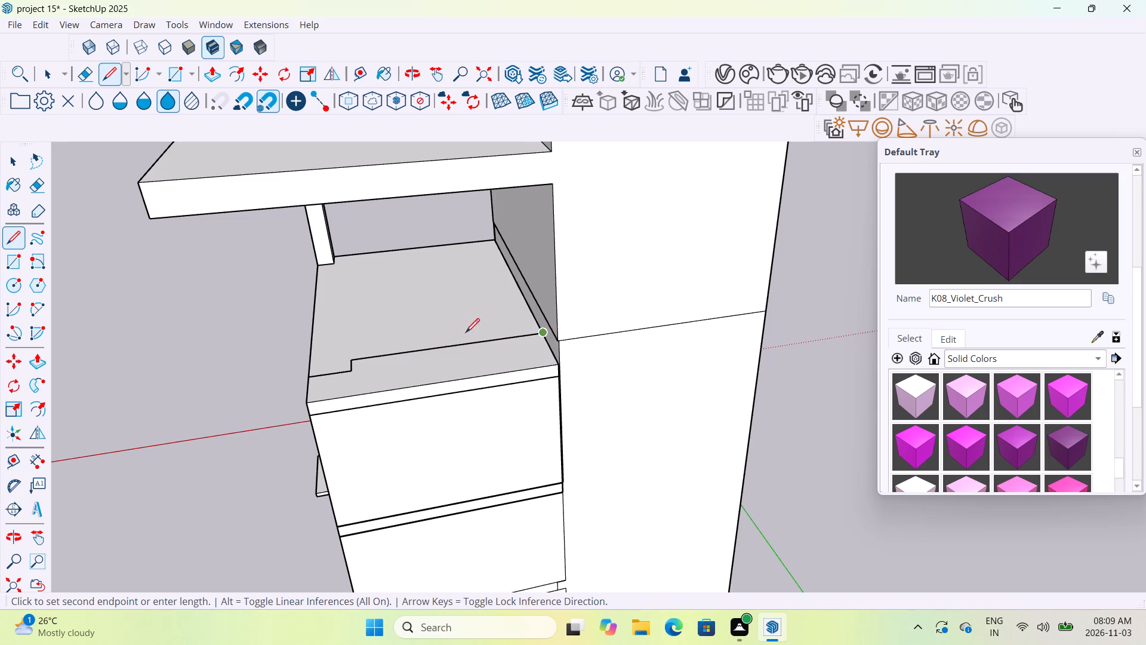
key("Escape")
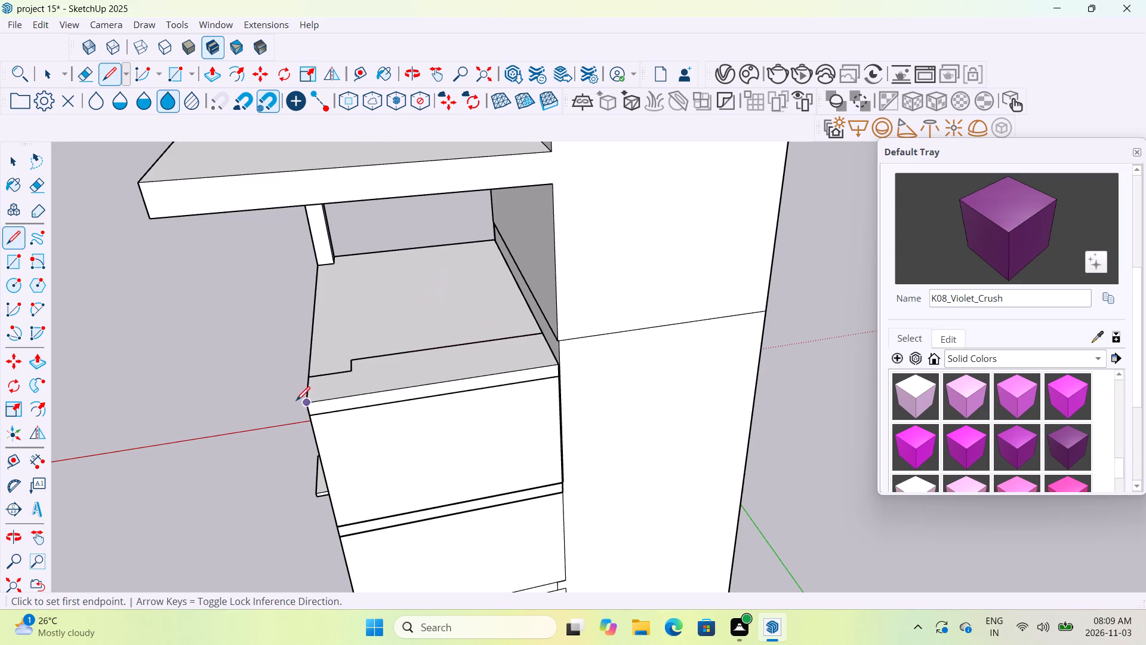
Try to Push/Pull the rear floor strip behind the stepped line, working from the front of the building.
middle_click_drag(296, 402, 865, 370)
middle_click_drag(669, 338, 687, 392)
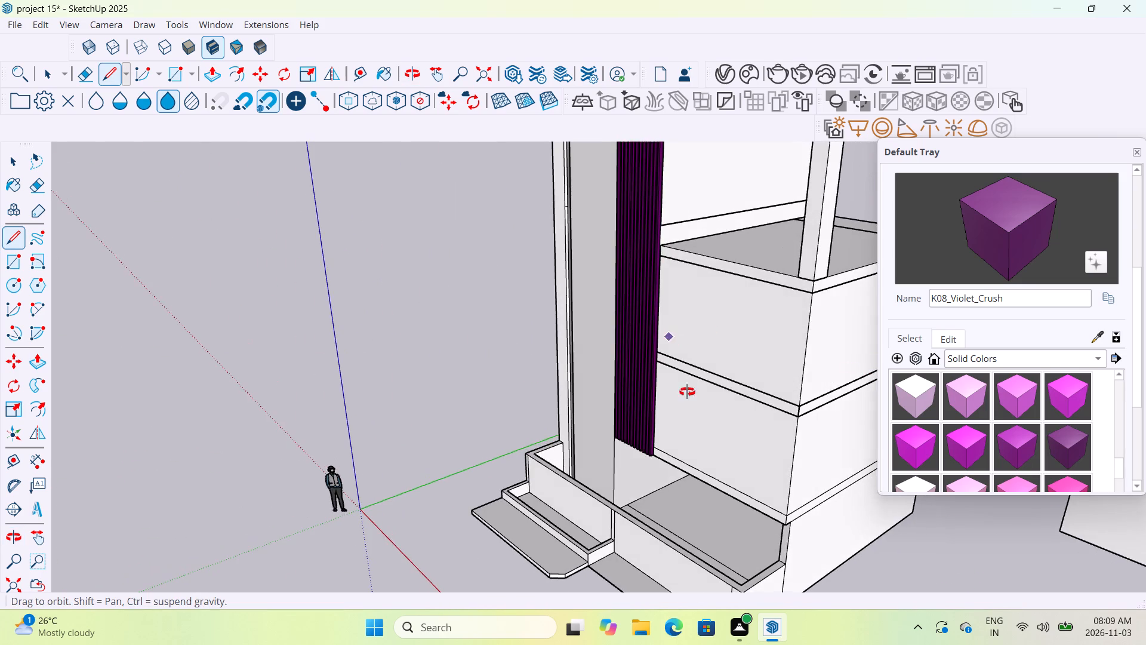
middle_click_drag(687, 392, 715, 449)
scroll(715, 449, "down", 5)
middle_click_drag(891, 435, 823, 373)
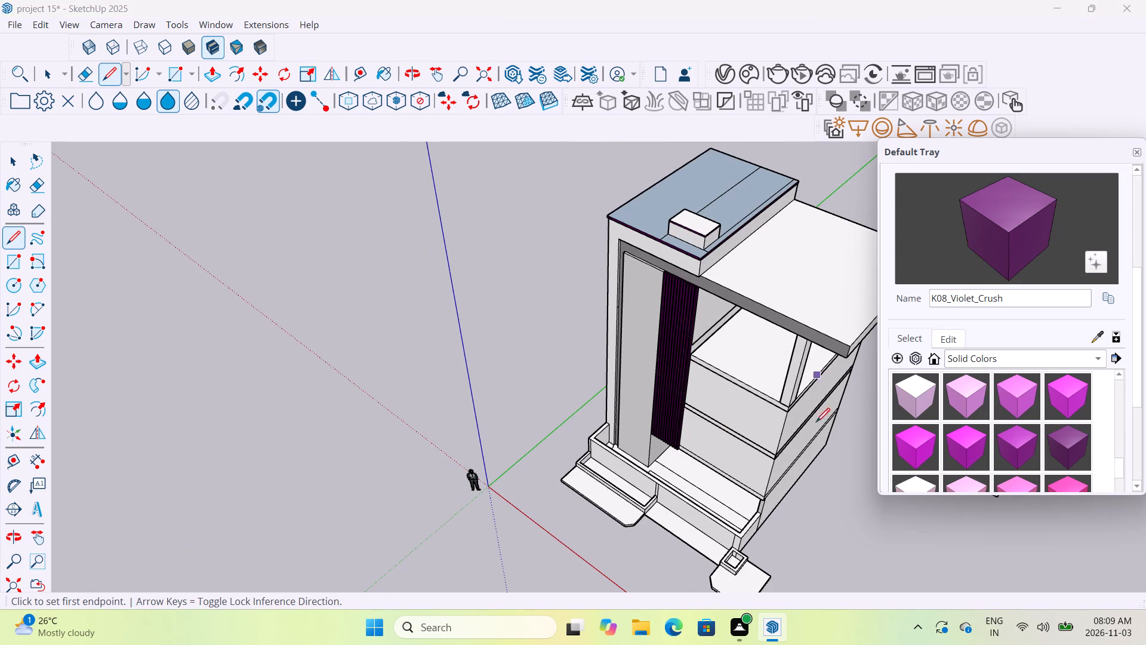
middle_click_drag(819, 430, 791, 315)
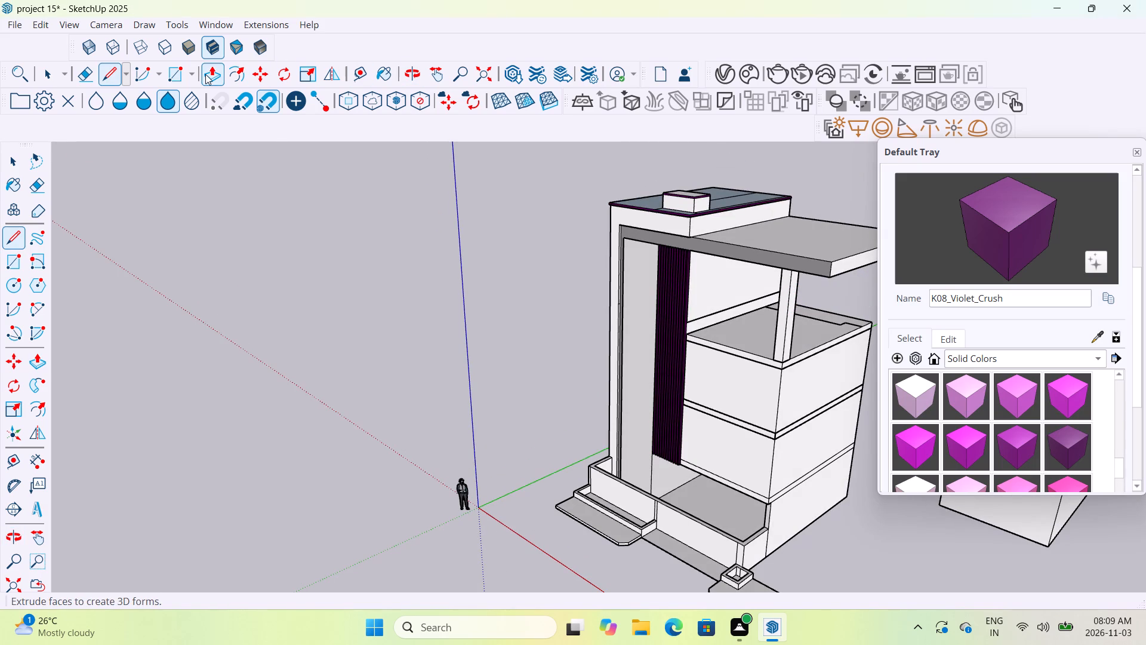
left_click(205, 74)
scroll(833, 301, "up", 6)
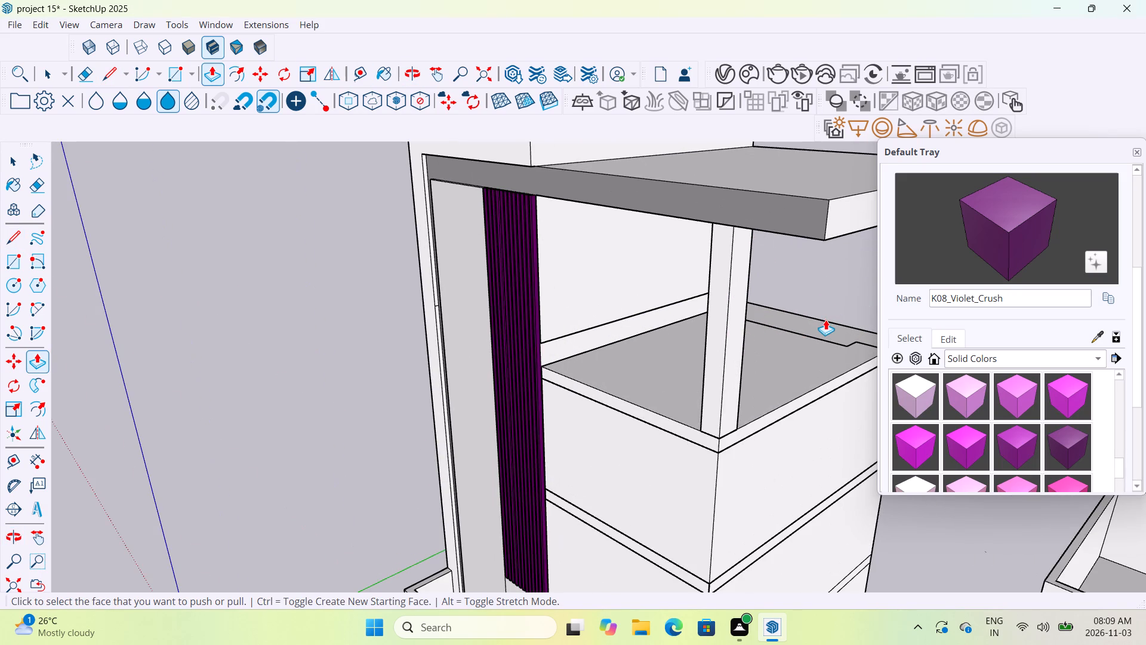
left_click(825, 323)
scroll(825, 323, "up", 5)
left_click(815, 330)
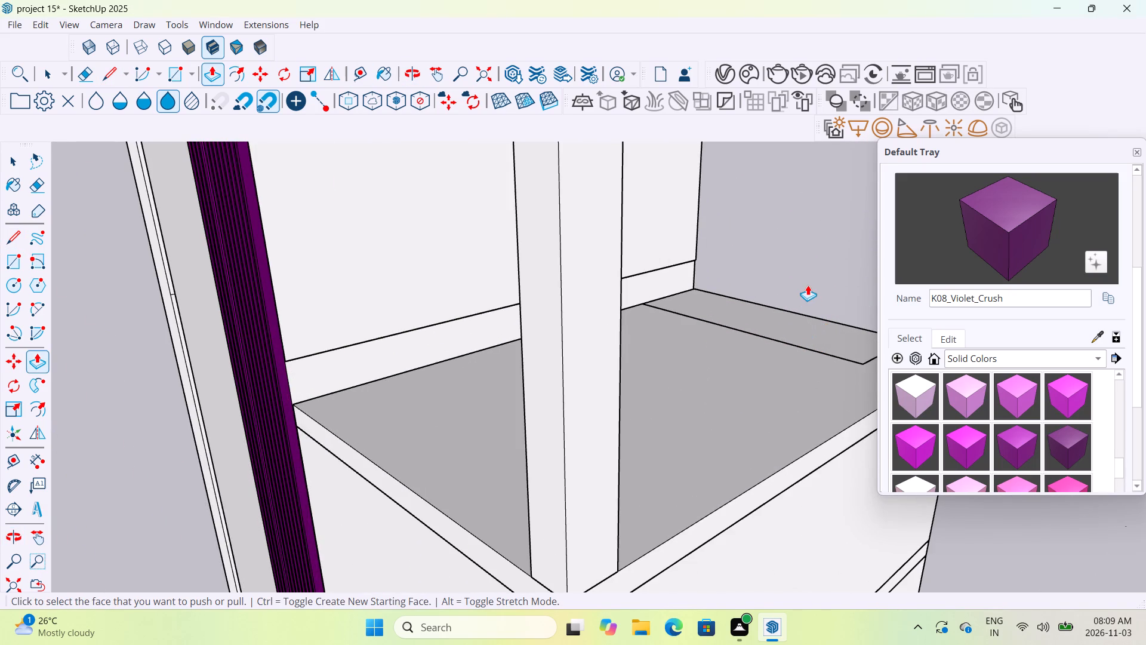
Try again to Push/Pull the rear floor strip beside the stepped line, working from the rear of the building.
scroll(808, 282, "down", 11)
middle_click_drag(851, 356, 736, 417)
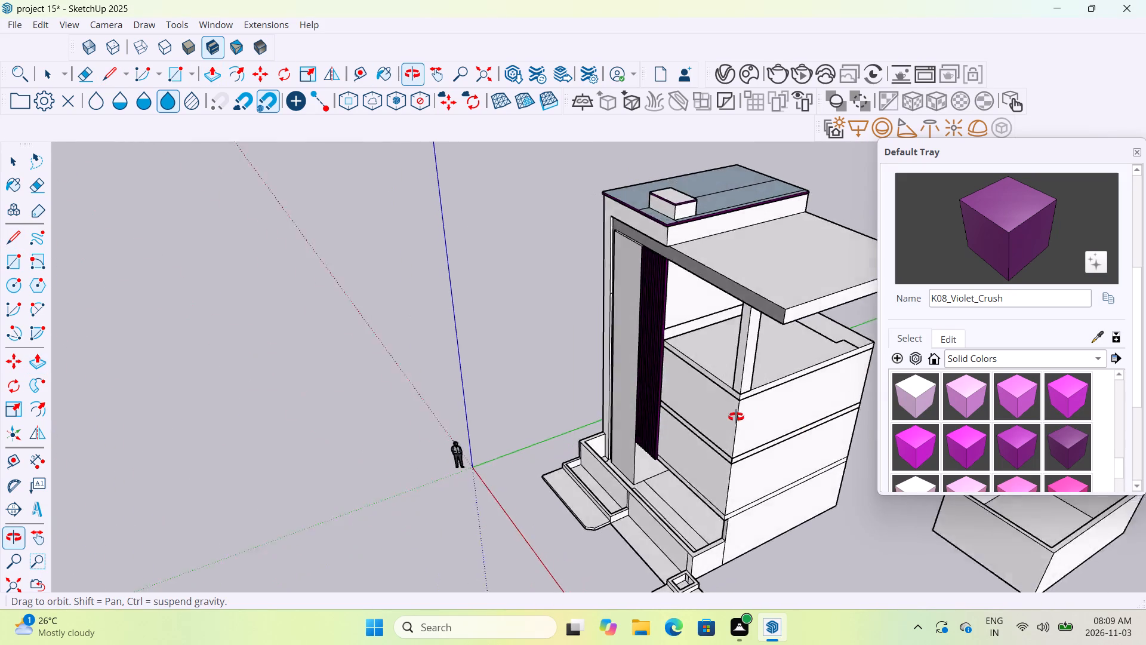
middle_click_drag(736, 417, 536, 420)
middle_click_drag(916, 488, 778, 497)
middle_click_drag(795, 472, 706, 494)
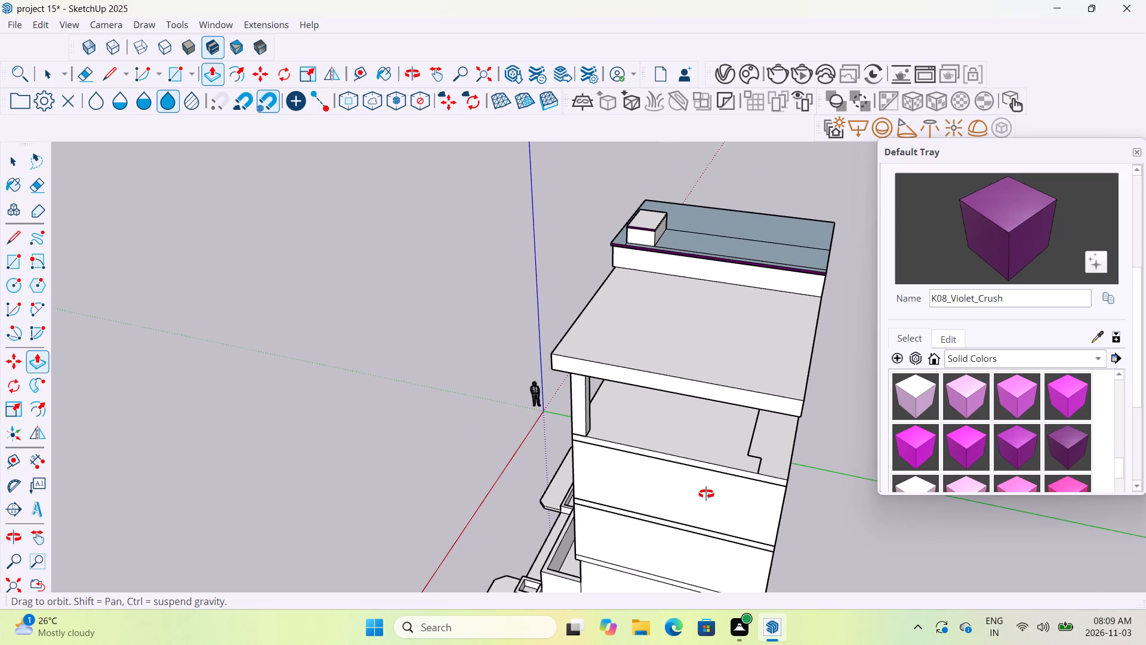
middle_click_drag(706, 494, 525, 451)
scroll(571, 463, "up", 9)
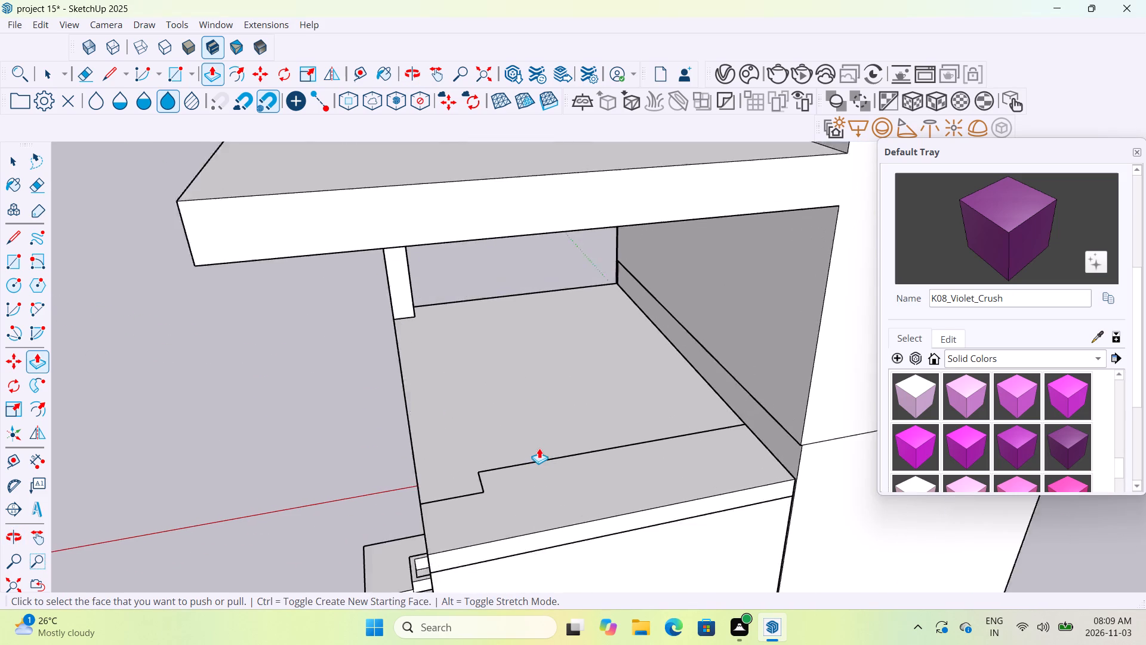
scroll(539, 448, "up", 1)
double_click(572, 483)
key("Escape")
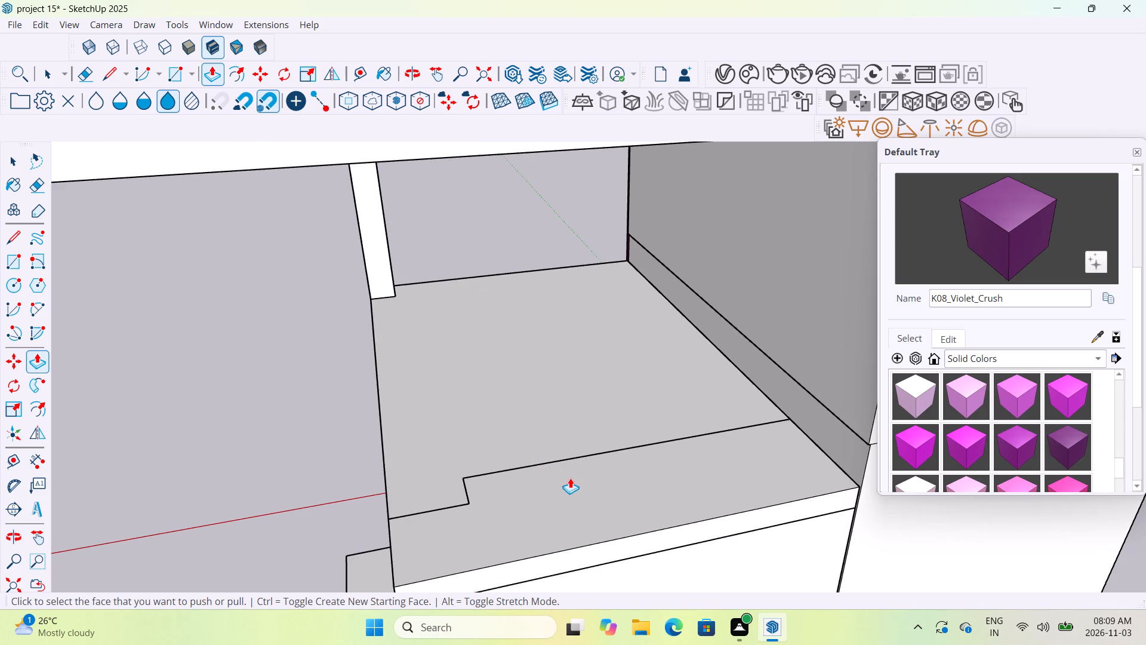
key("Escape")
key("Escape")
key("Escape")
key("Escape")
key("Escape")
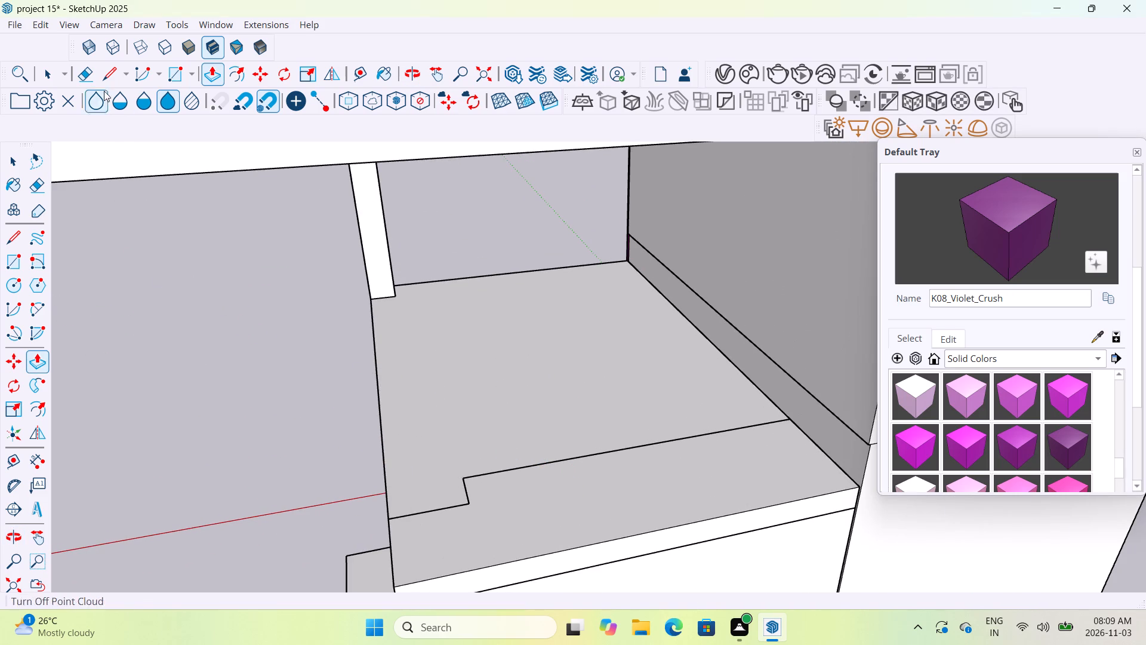
Trace lines along the rear strip's outer edges from the stepped line's outer end towards its wall end, undoing the last misplaced segment.
left_click(104, 76)
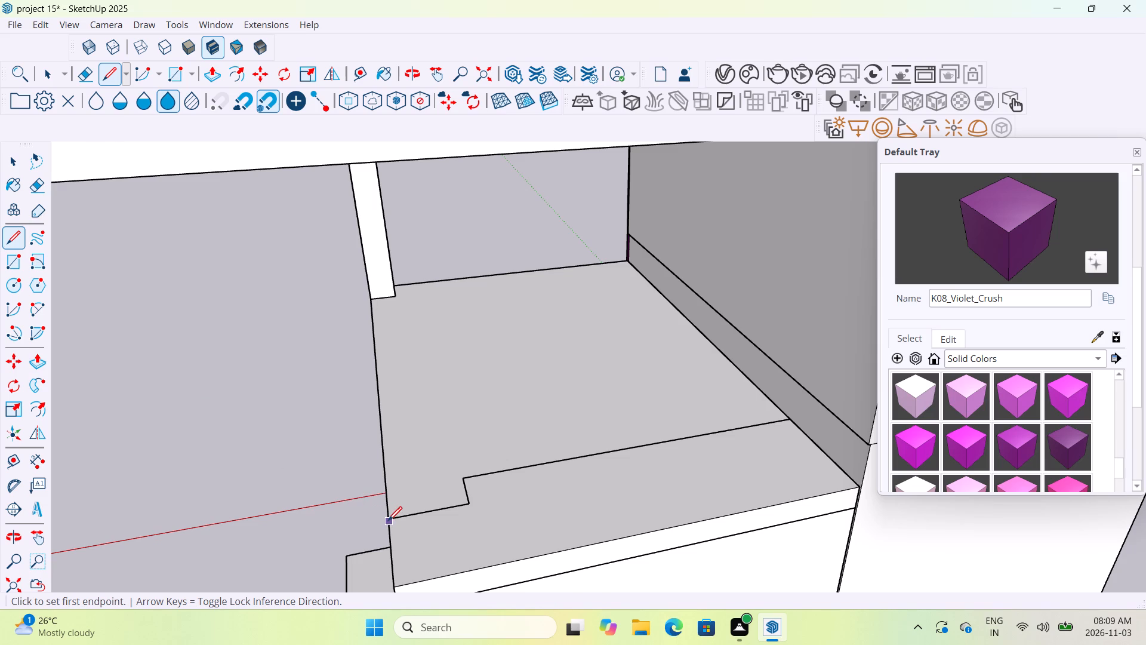
left_click(388, 522)
left_click(395, 586)
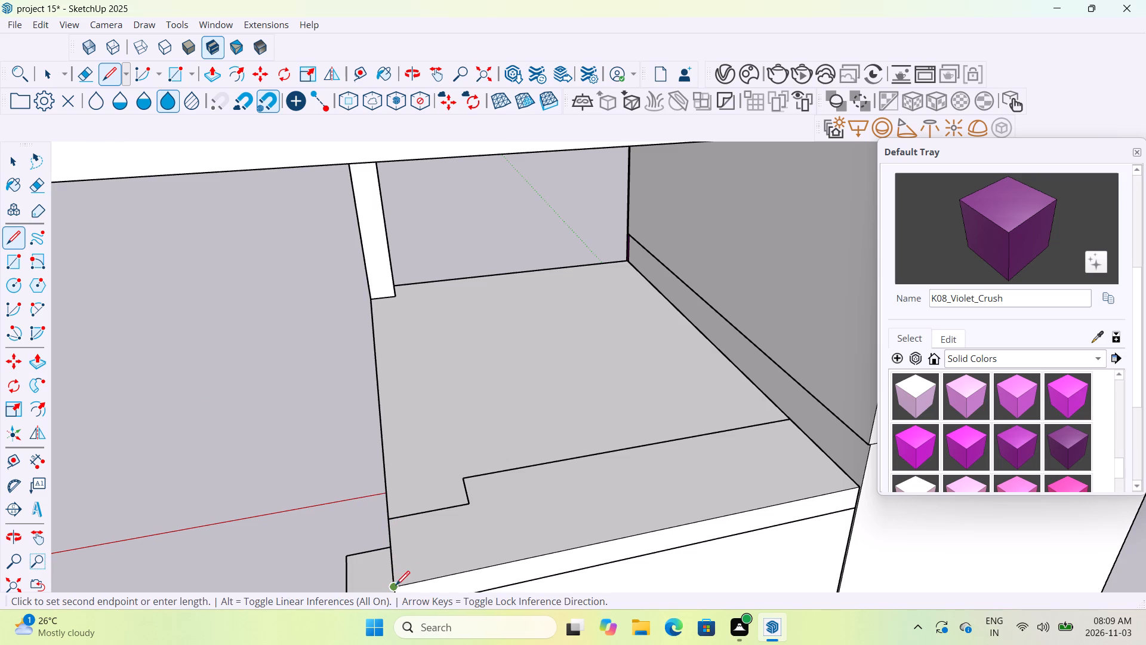
left_click(864, 488)
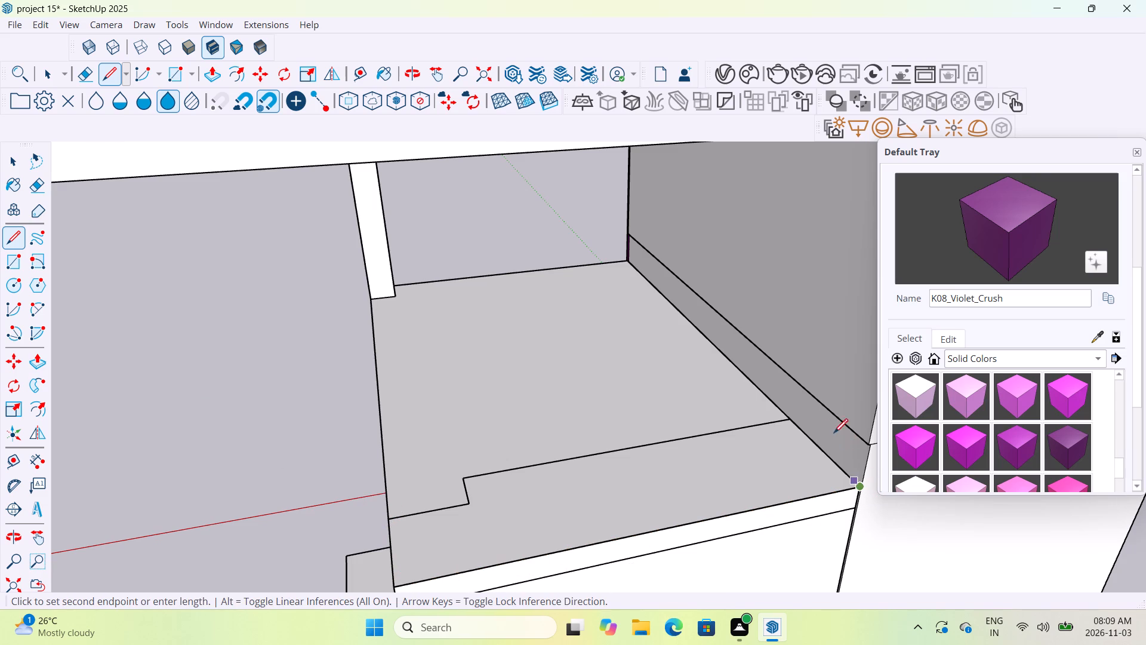
left_click(790, 412)
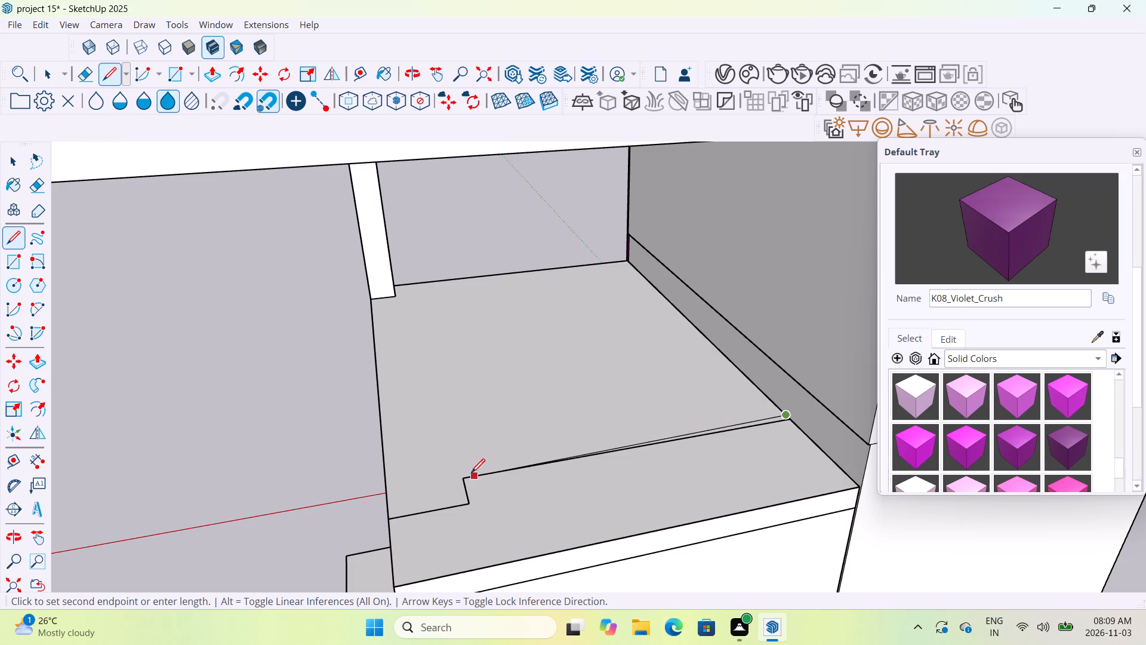
key("ctrl+z")
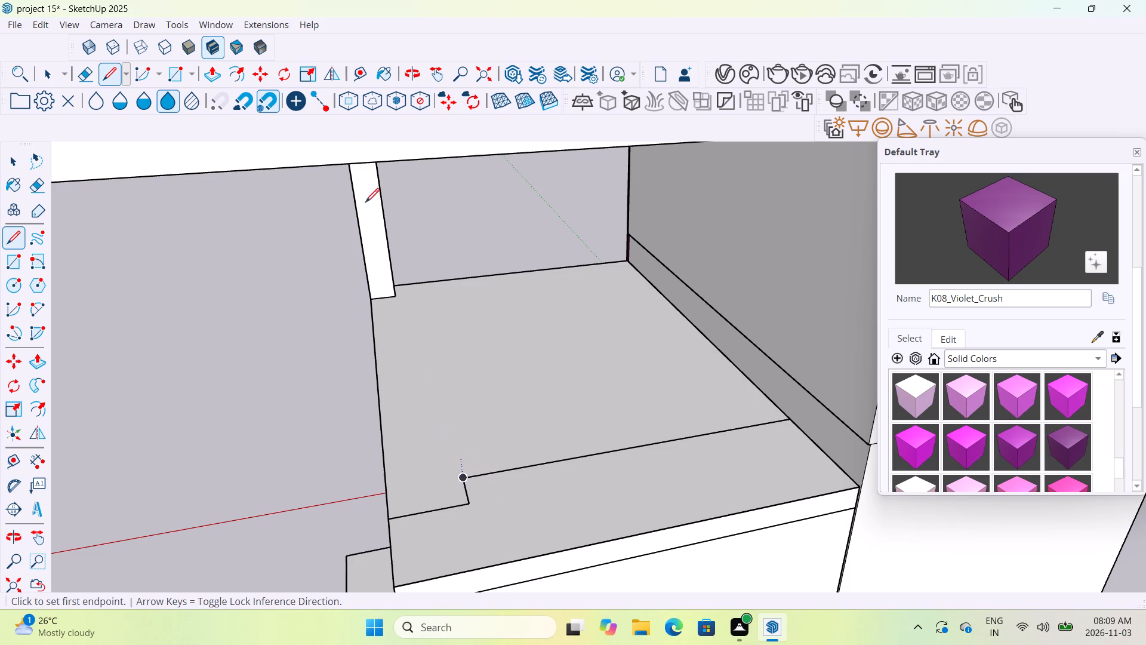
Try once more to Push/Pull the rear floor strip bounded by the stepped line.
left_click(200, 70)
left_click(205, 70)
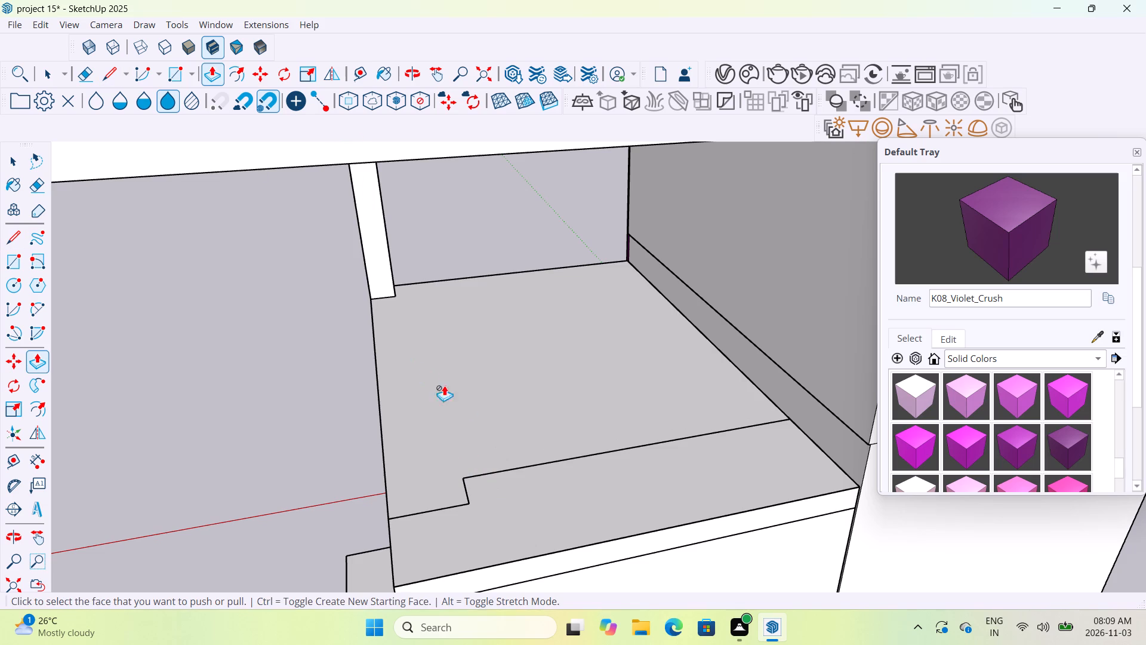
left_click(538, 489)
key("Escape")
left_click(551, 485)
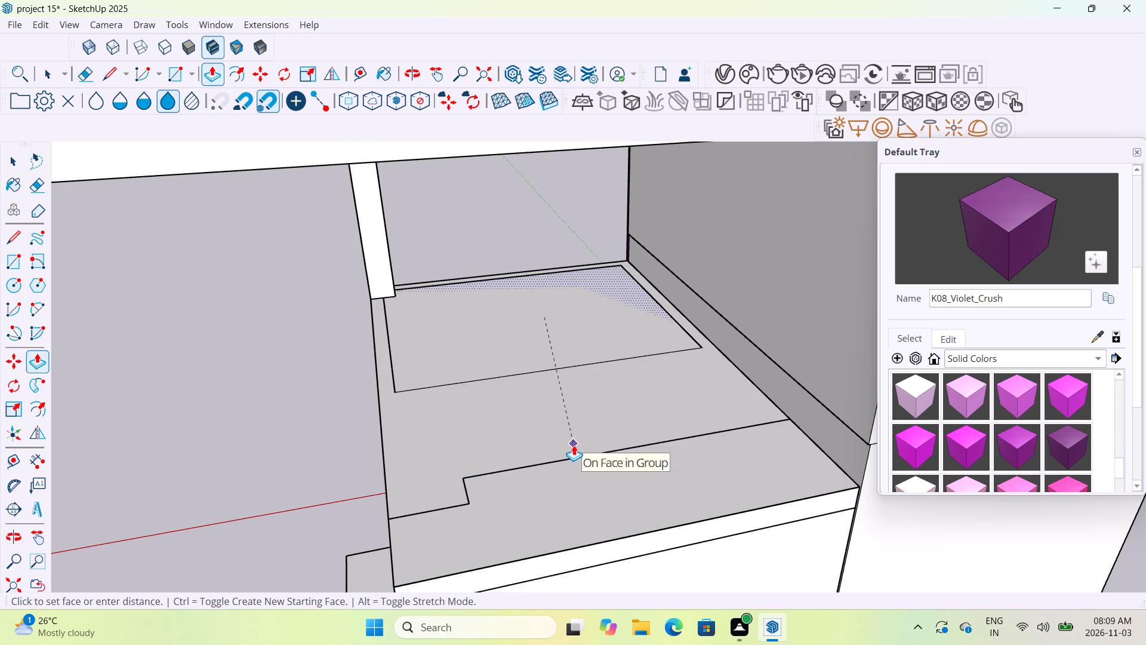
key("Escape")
Undo the traced strip edges and the stepped line on the top floor.
scroll(571, 446, "down", 9)
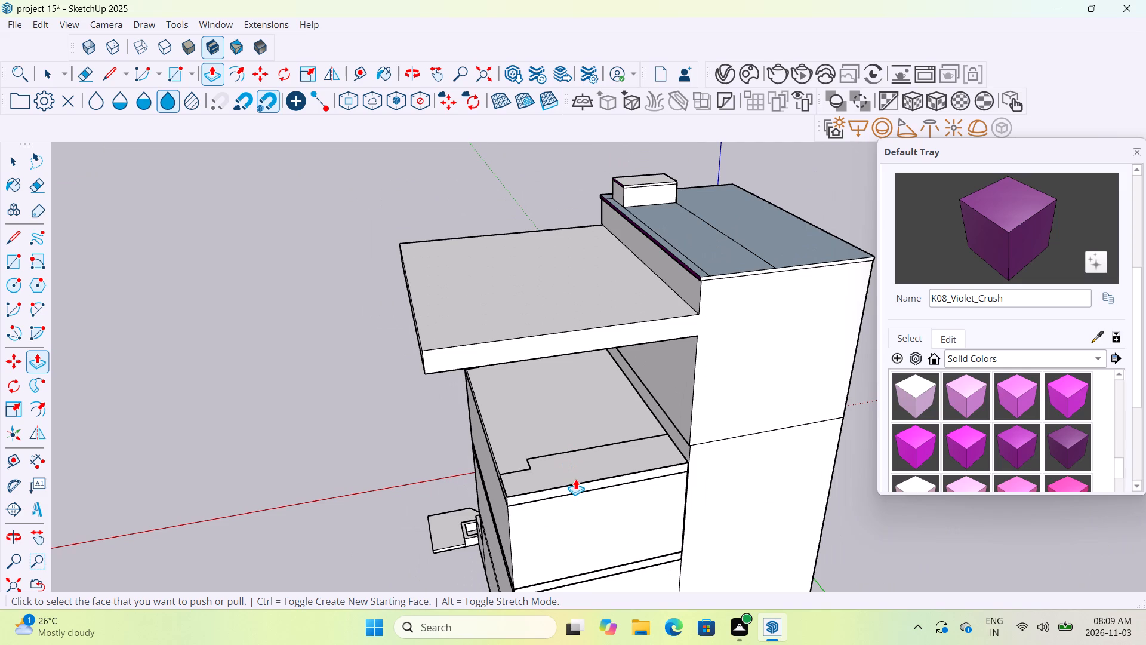
key("ctrl+z")
key("ctrl+z")
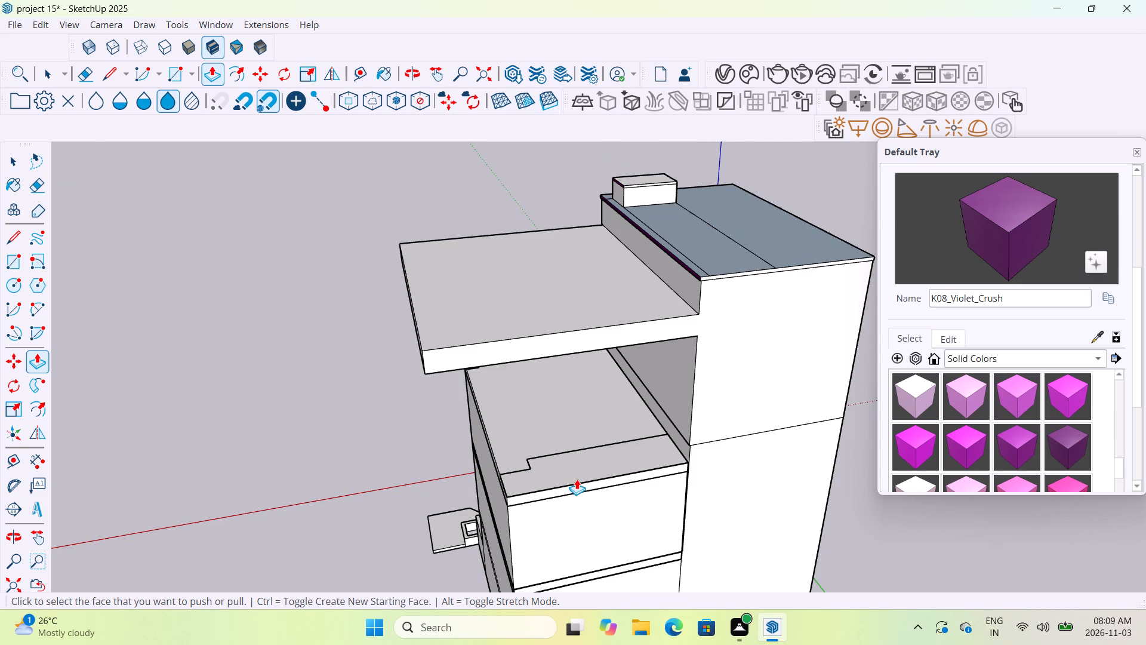
key("ctrl+z")
key("ctrl+z")
key("ctrl+z")
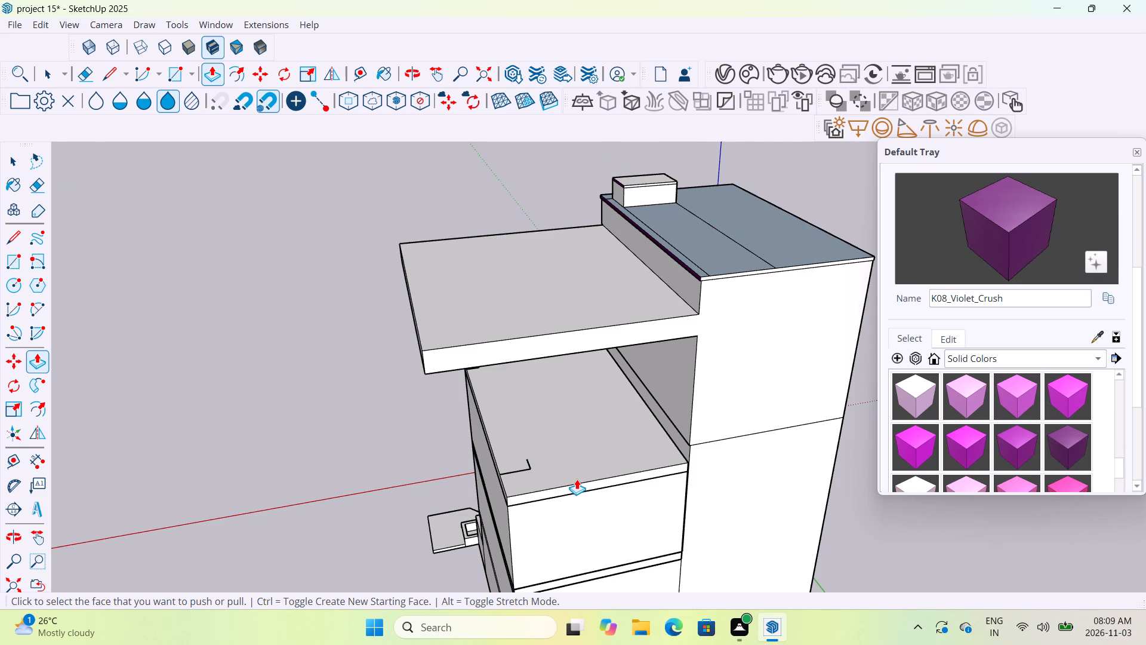
key("ctrl+z")
key("ctrl+z")
Draw a line across the underside of the overhanging roof slab near its rear end, from the tower wall to the slab's outer edge.
scroll(656, 429, "up", 4)
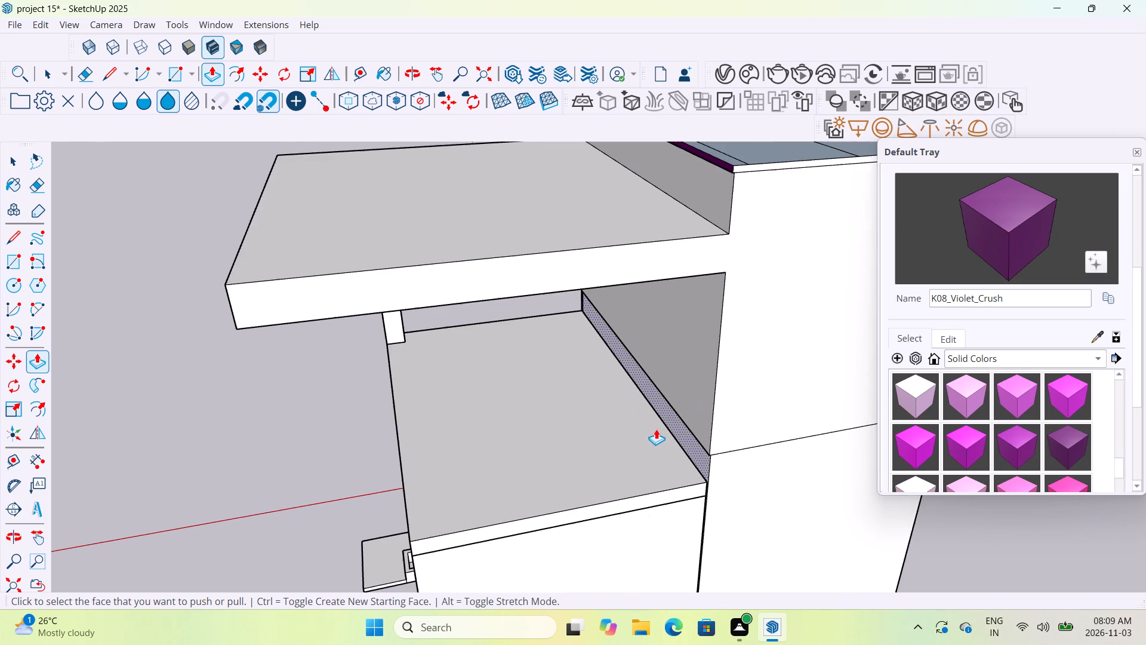
middle_click_drag(660, 422, 732, 375)
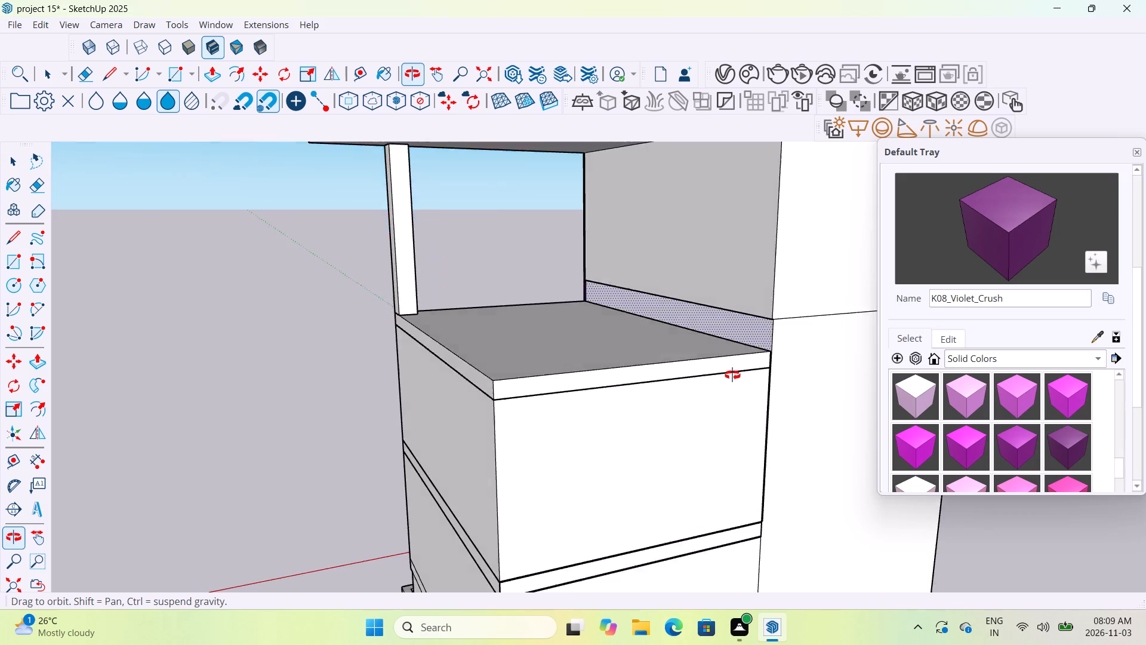
middle_click_drag(732, 375, 744, 386)
scroll(746, 388, "down", 5)
middle_click_drag(570, 396, 723, 319)
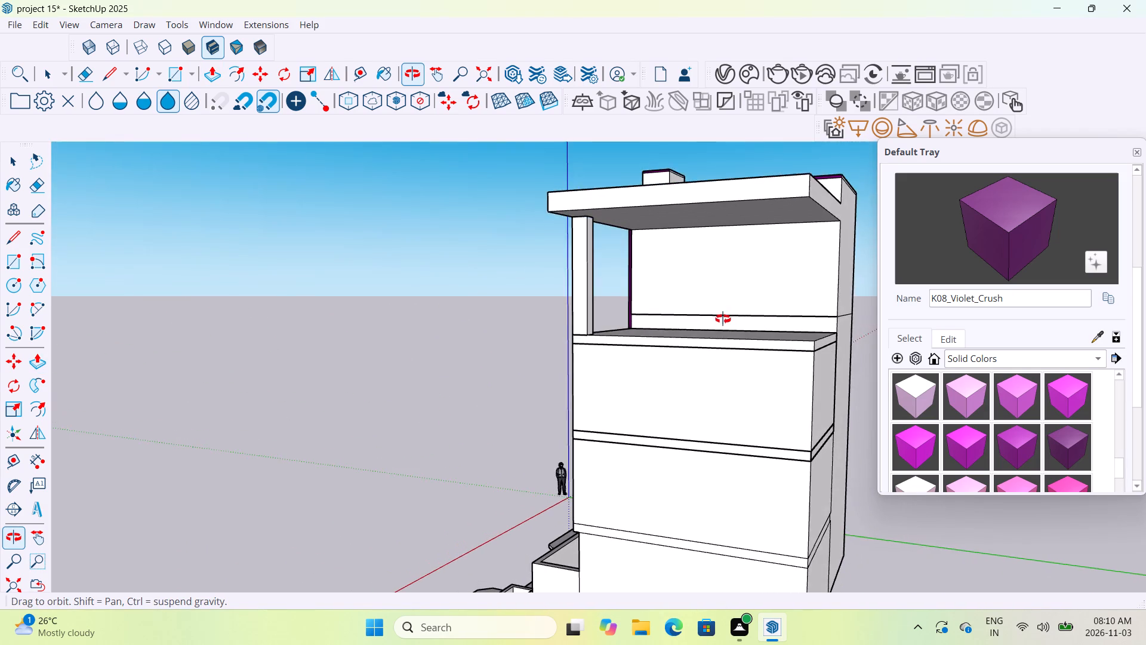
middle_click_drag(723, 319, 730, 312)
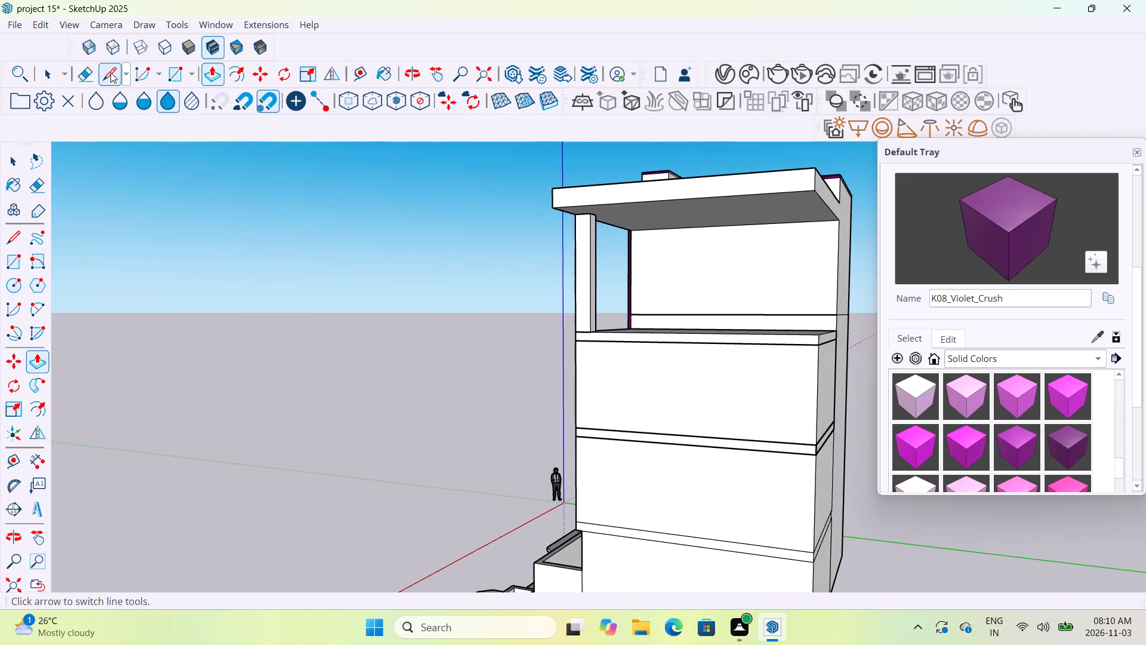
left_click(110, 72)
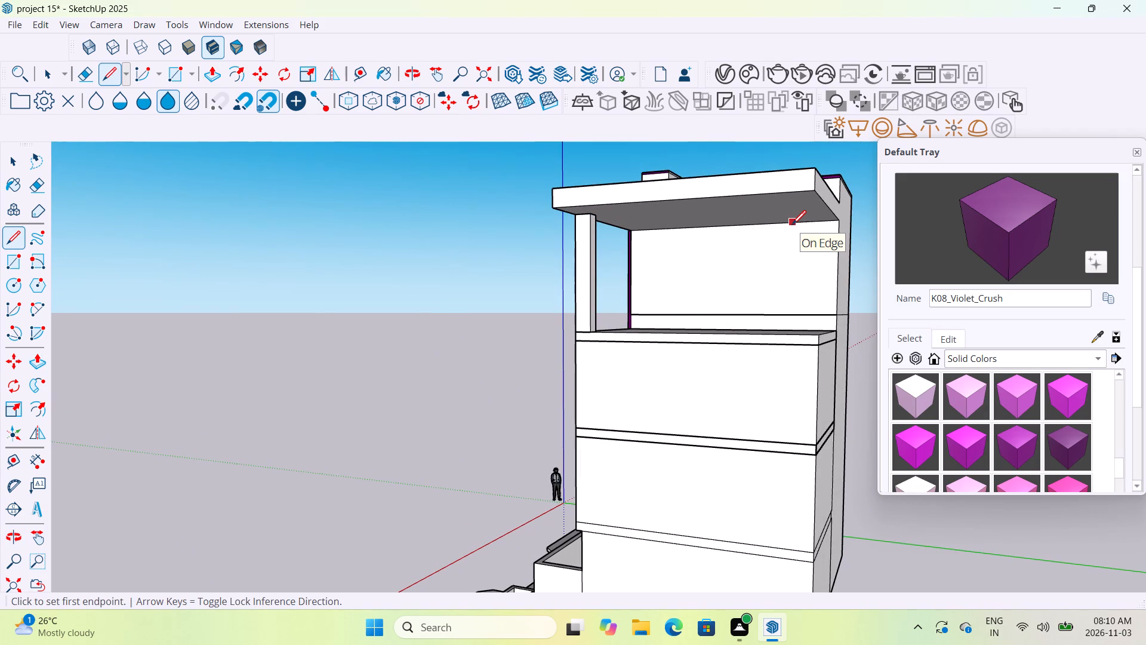
left_click(794, 225)
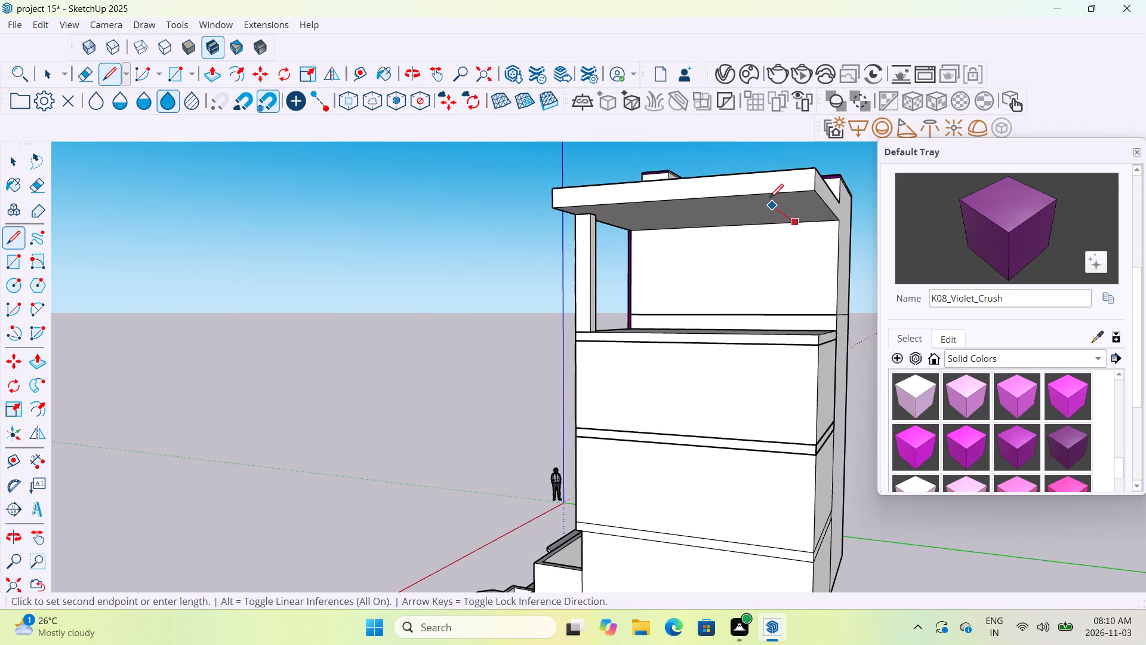
scroll(753, 199, "up", 5)
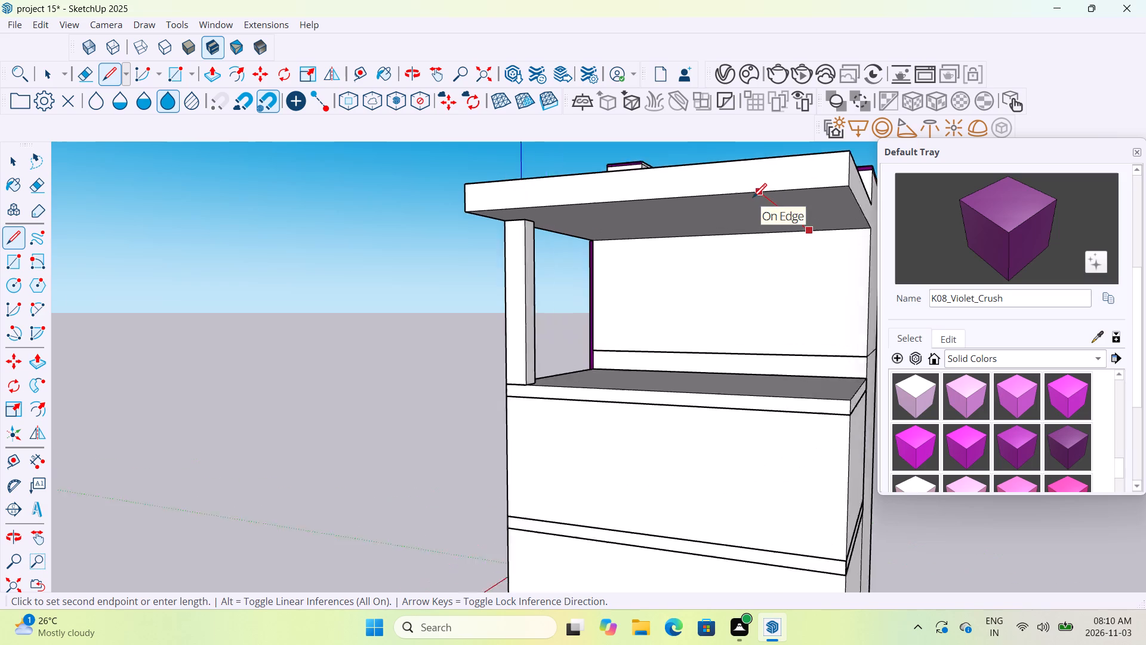
scroll(753, 199, "up", 9)
left_click(772, 180)
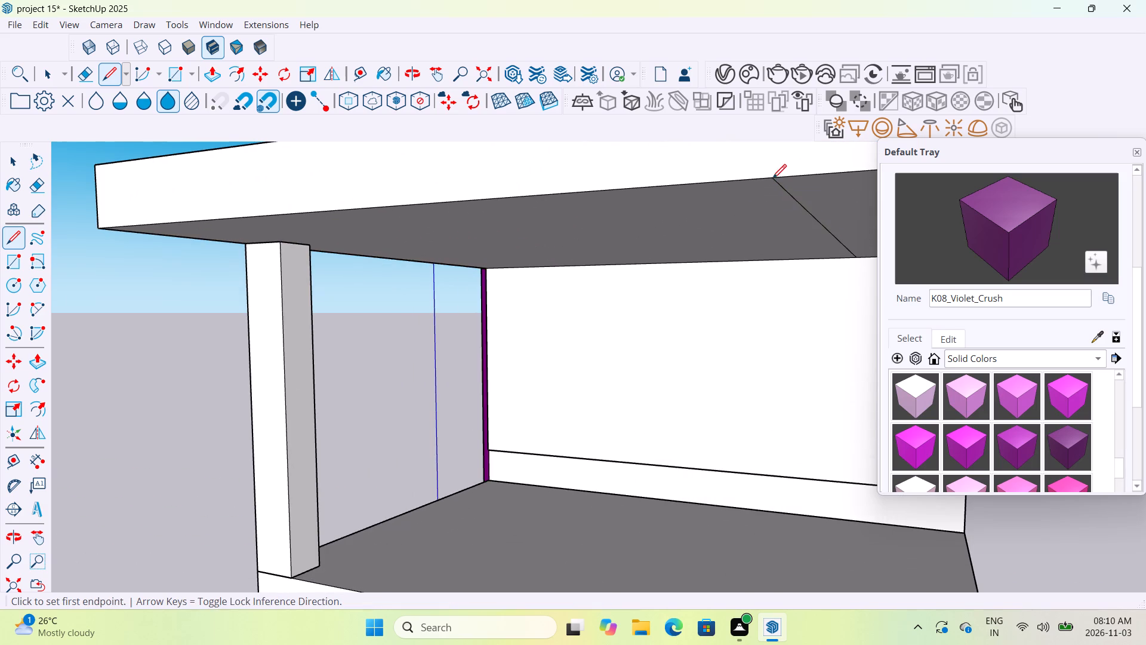
key("Escape")
key("Escape")
key("Escape")
Push/Pull the rear strip of the roof slab's underside downward towards the top floor as a solid rear wall.
left_click(214, 73)
scroll(702, 274, "down", 3)
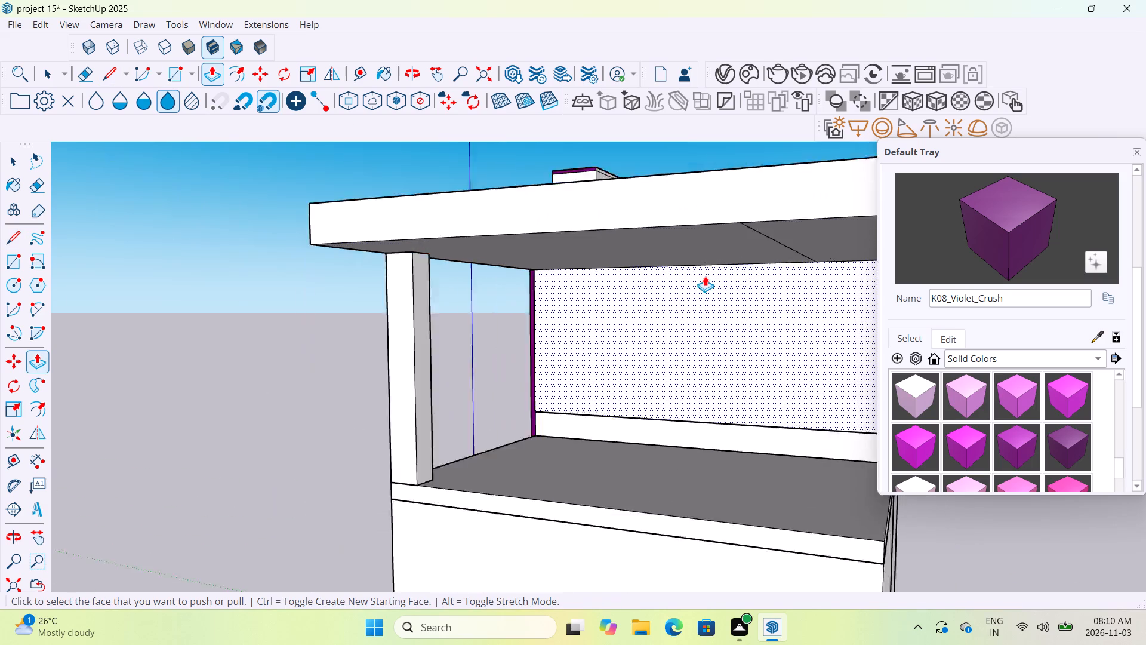
scroll(705, 276, "down", 5)
scroll(783, 247, "up", 5)
left_click(781, 255)
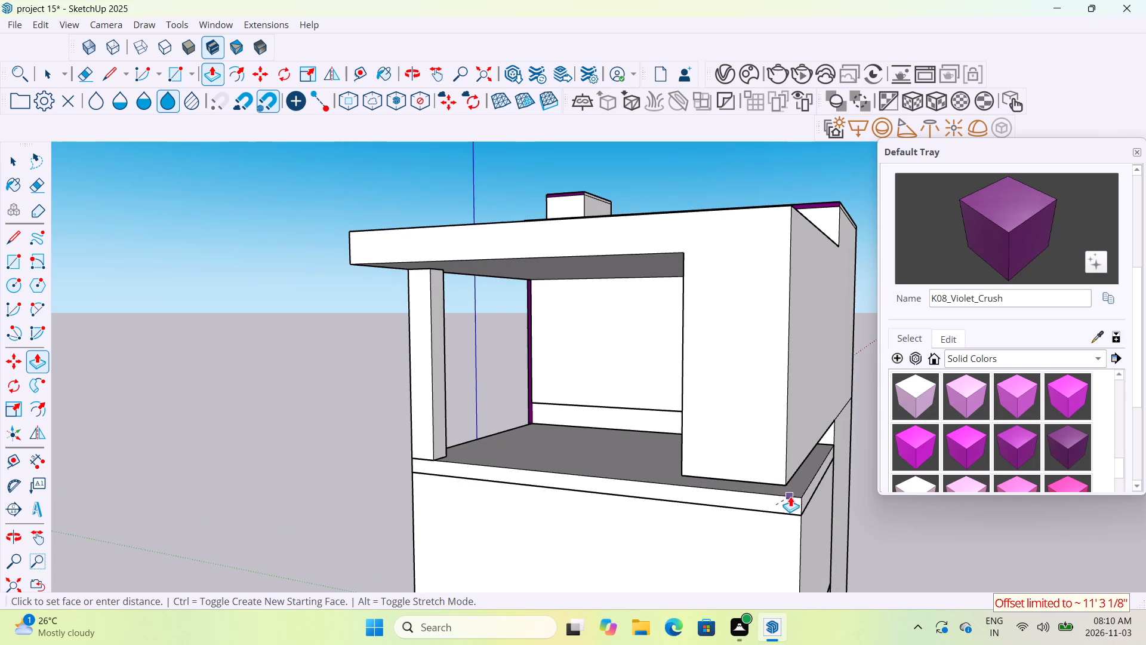
middle_click_drag(790, 496, 935, 508)
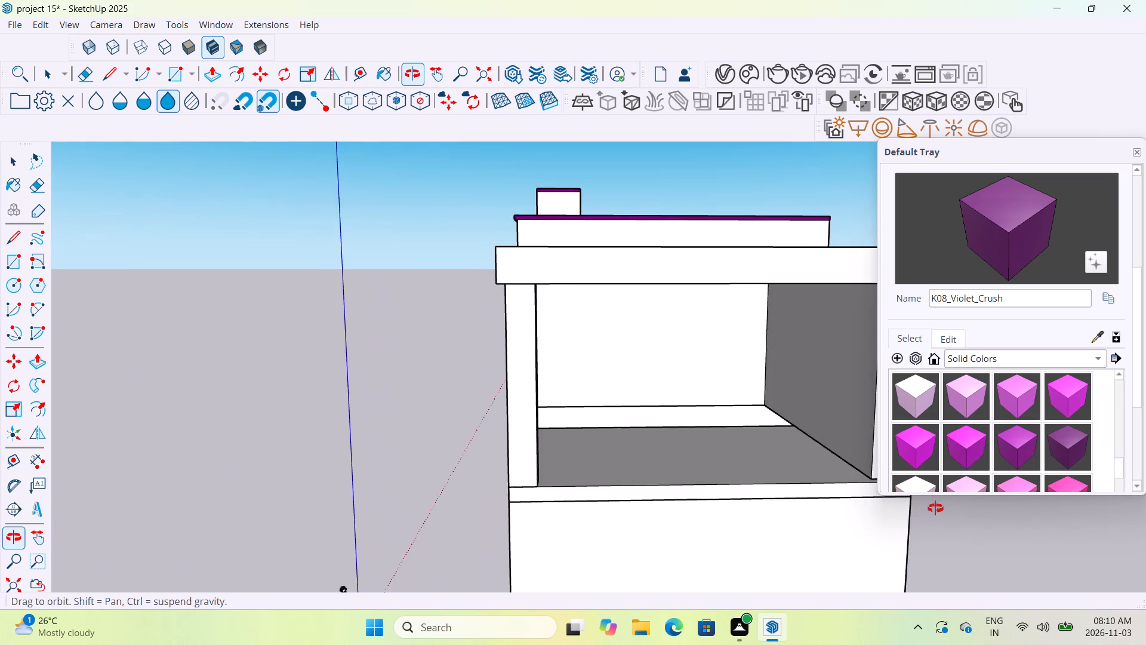
middle_click_drag(935, 508, 972, 482)
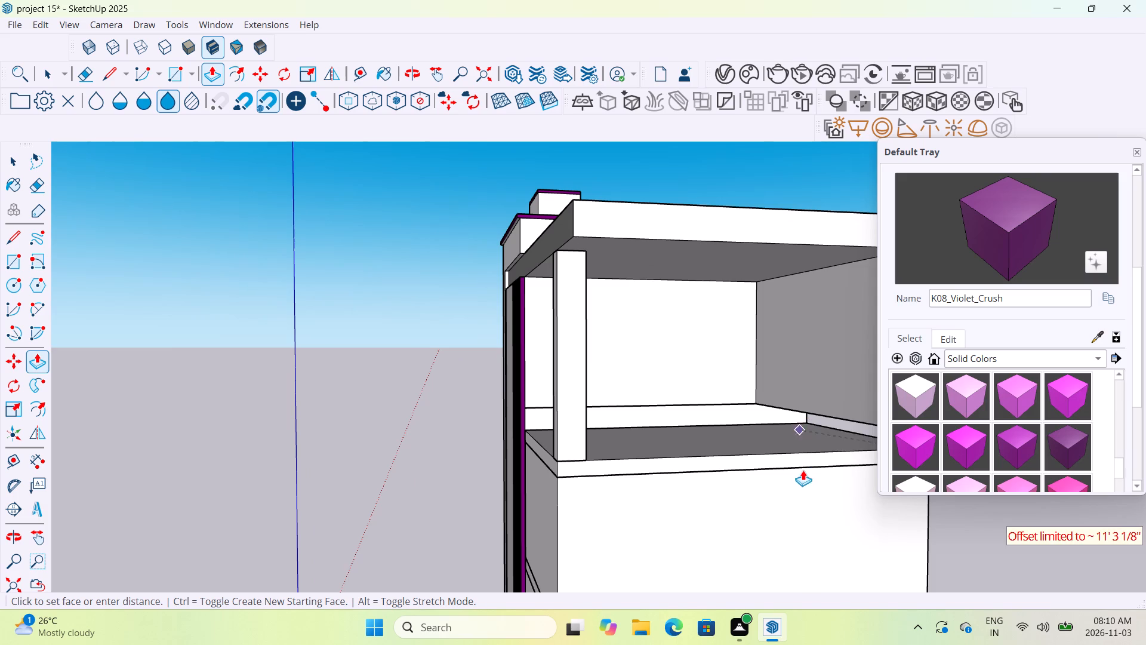
middle_click_drag(800, 483, 949, 523)
scroll(949, 523, "down", 7)
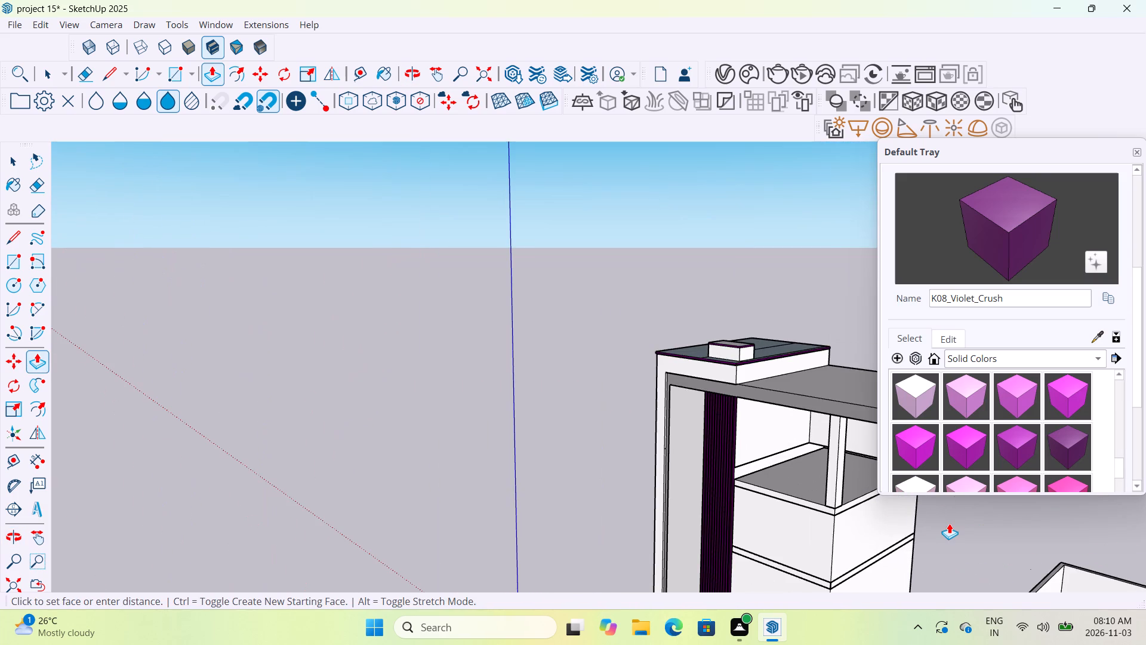
middle_click_drag(737, 512, 886, 512)
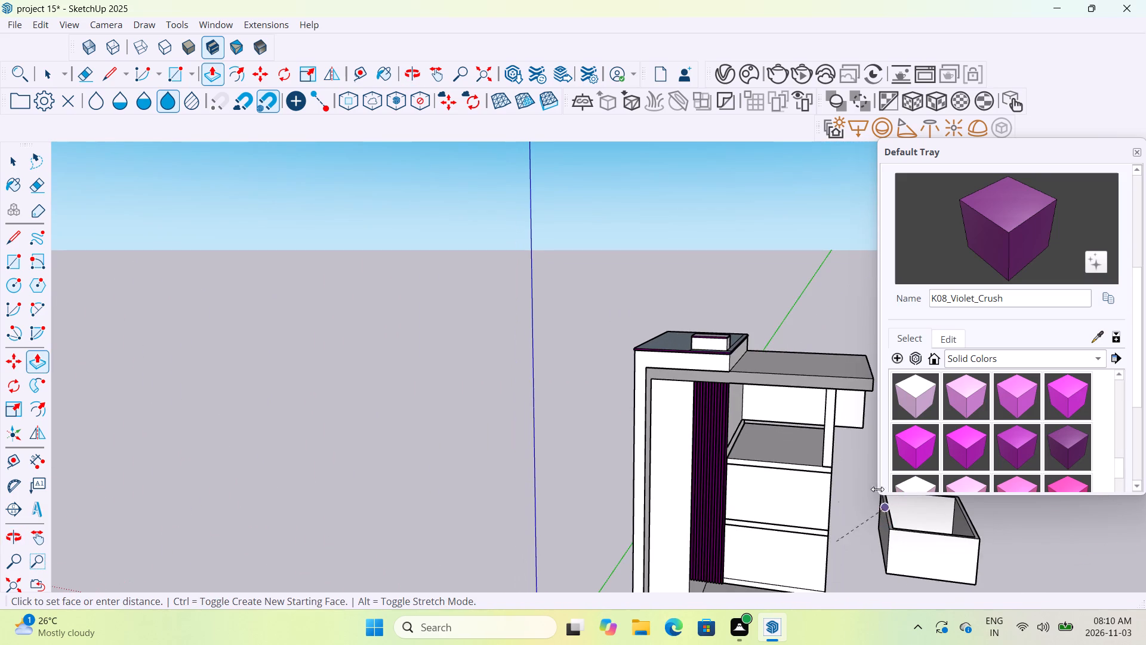
scroll(846, 425, "up", 17)
scroll(846, 424, "up", 4)
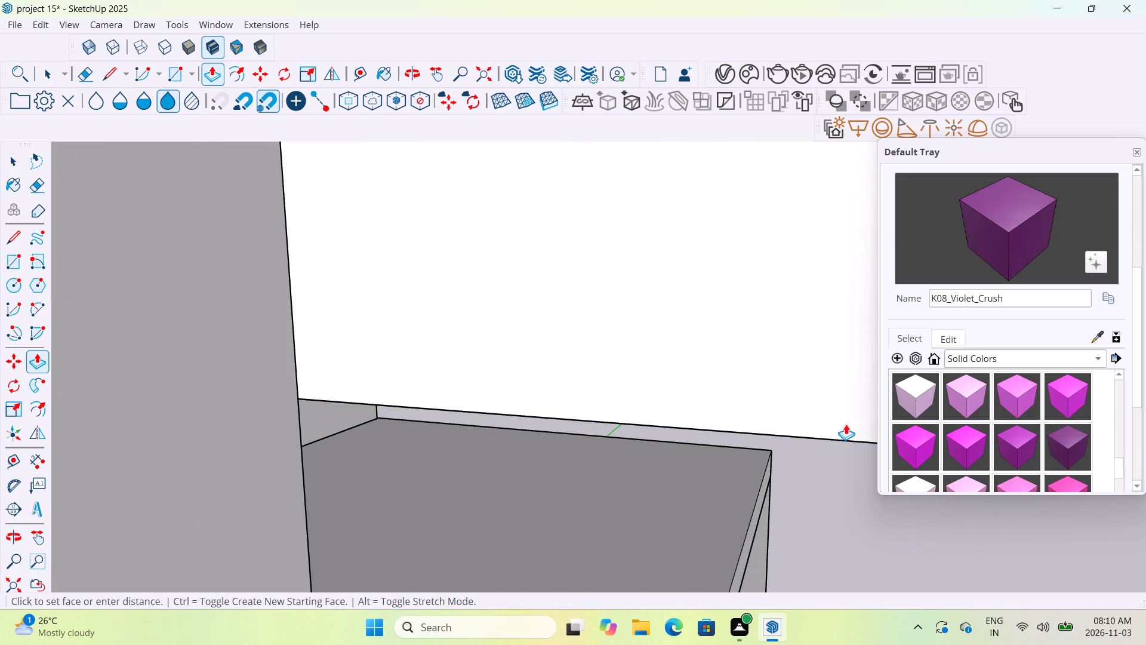
left_click(787, 477)
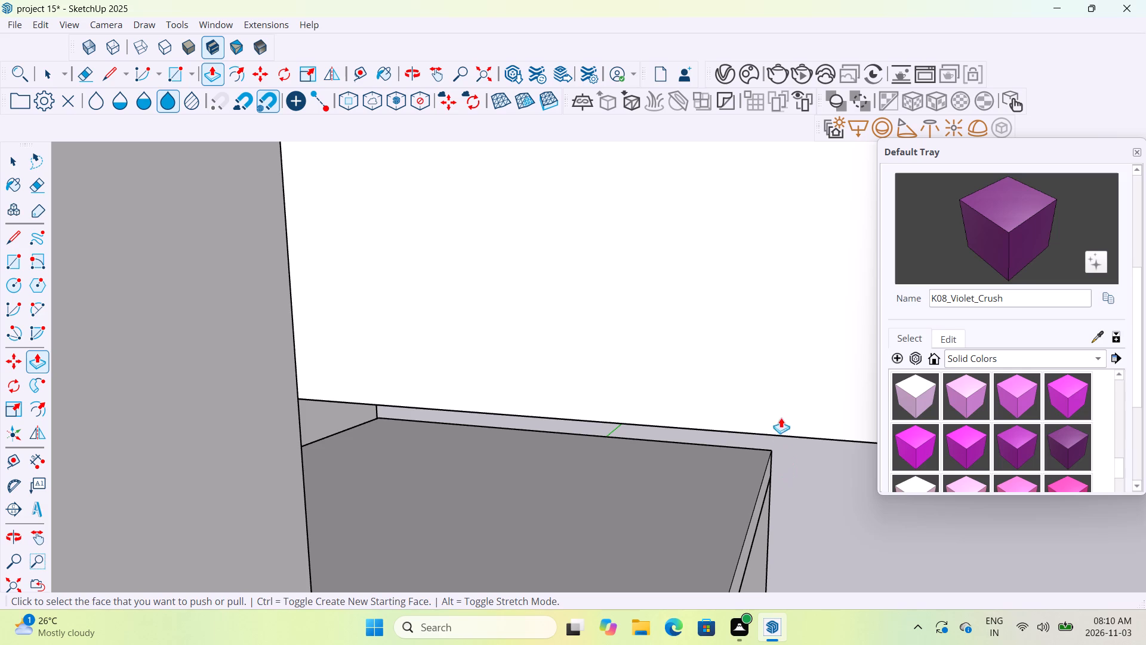
Push/Pull the bottom face of the new rear wall to meet the top floor level.
middle_click_drag(818, 512, 700, 363)
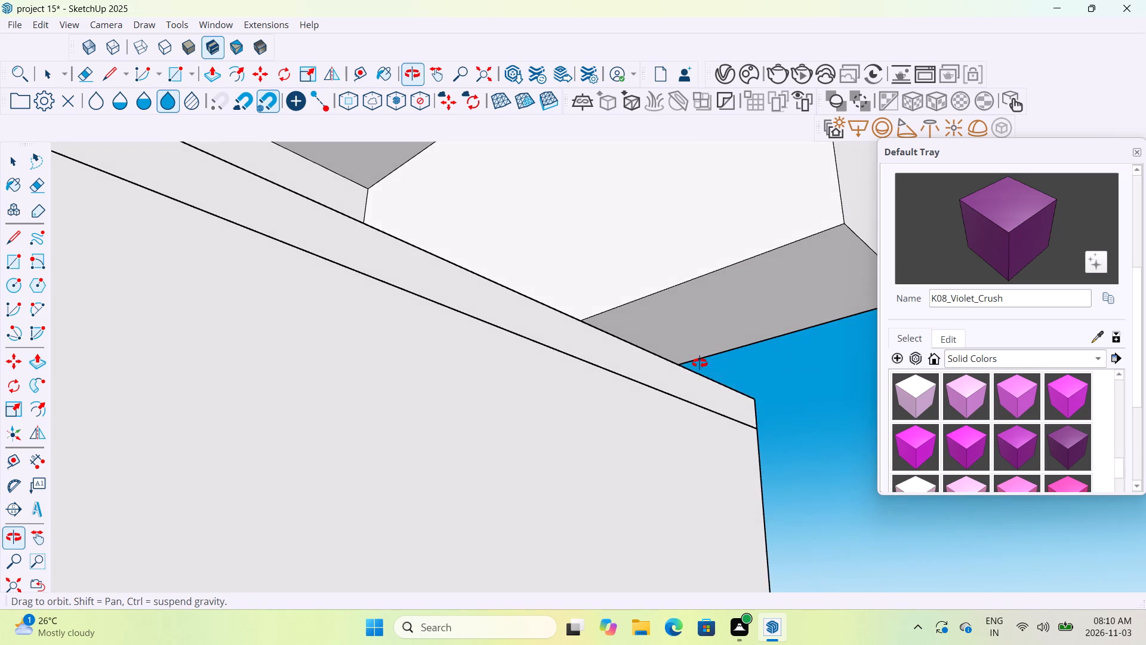
middle_click_drag(700, 363, 669, 398)
left_click(706, 333)
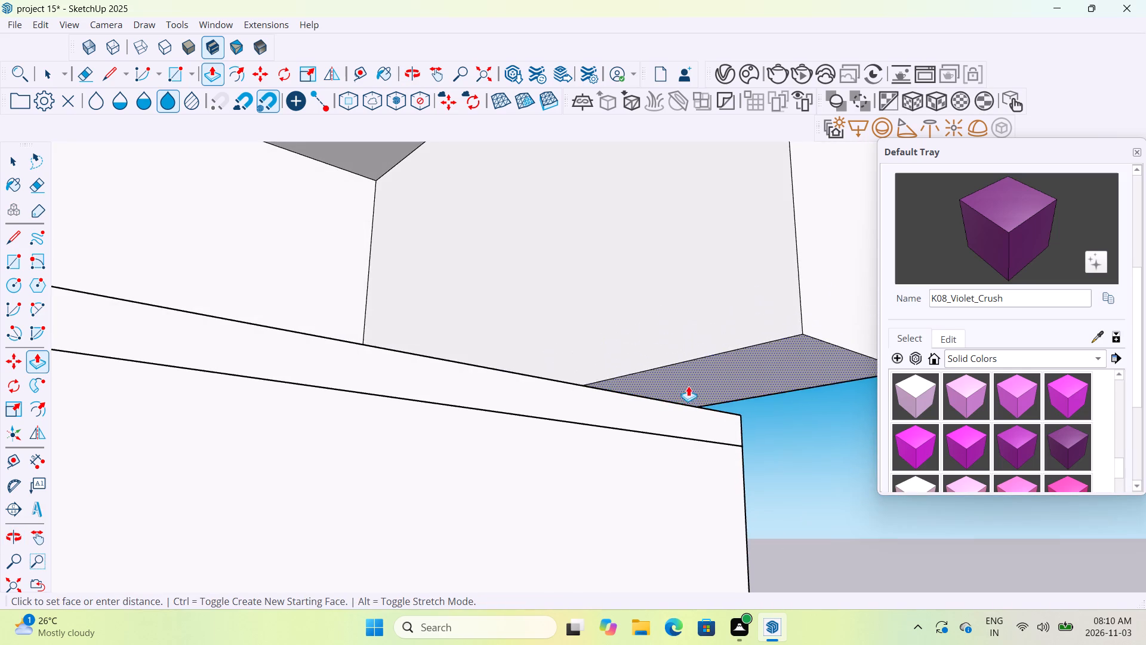
middle_click_drag(686, 415, 691, 467)
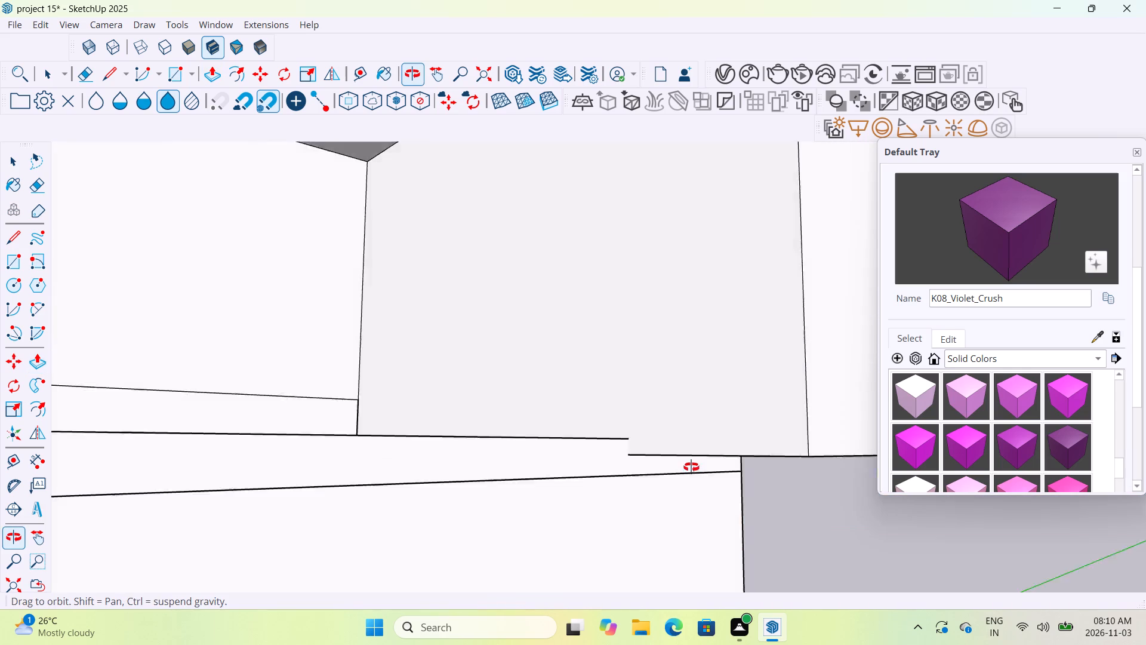
middle_click_drag(691, 467, 697, 480)
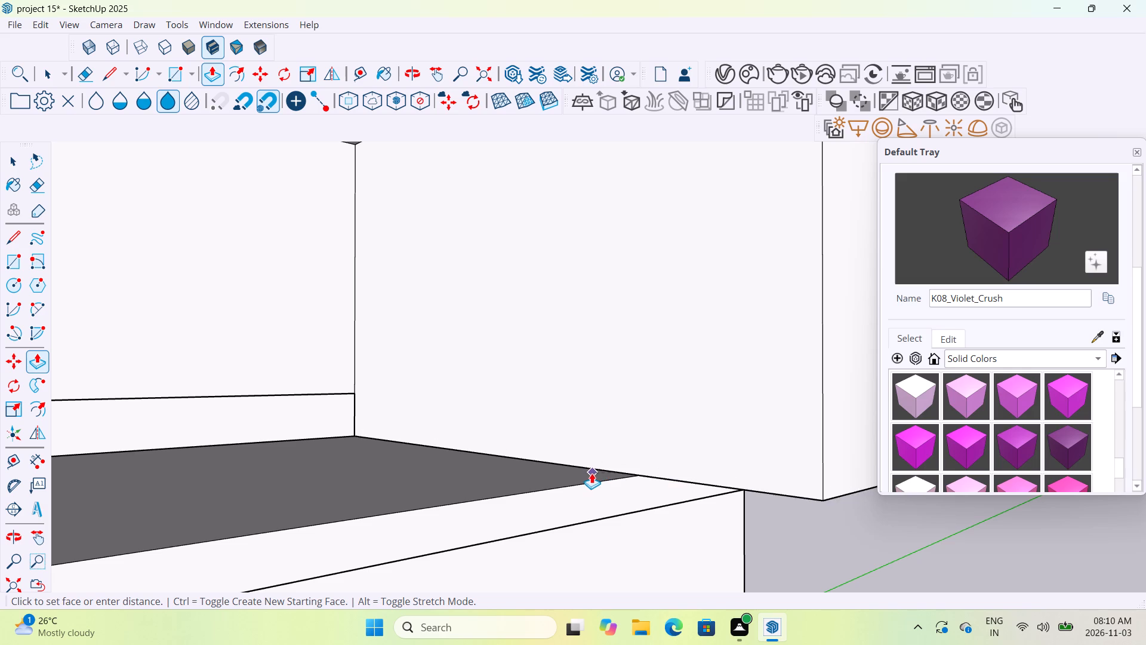
left_click(583, 484)
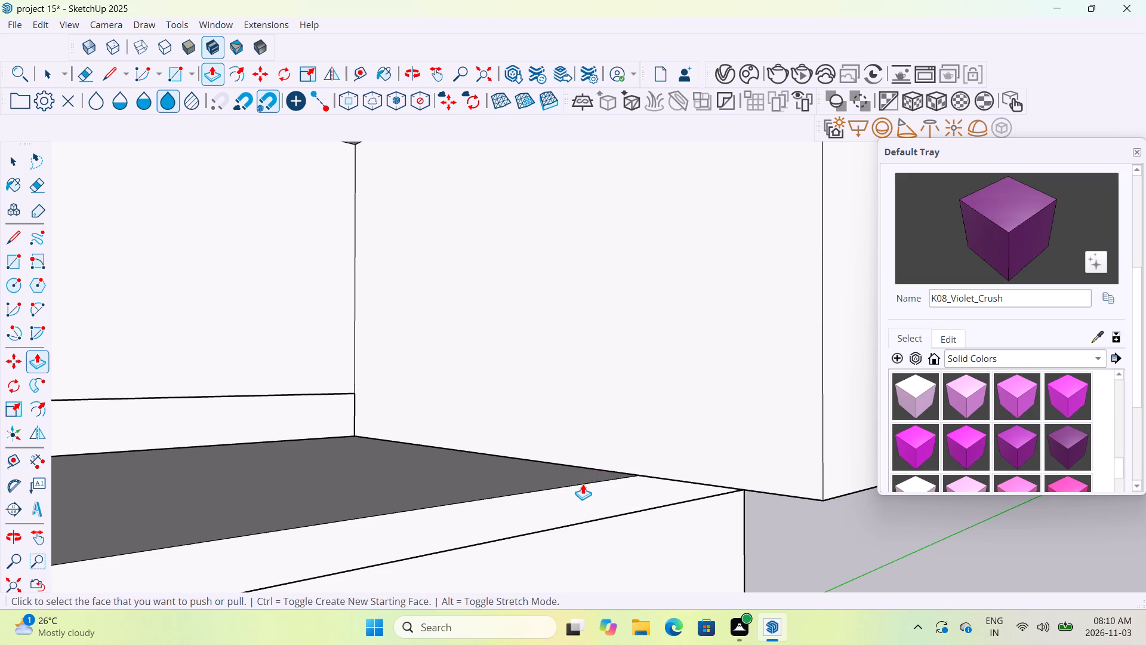
Draw a horizontal line across the narrow outer end face of the rear wall, at roughly mid-height.
middle_click_drag(584, 434, 630, 443)
scroll(630, 443, "down", 4)
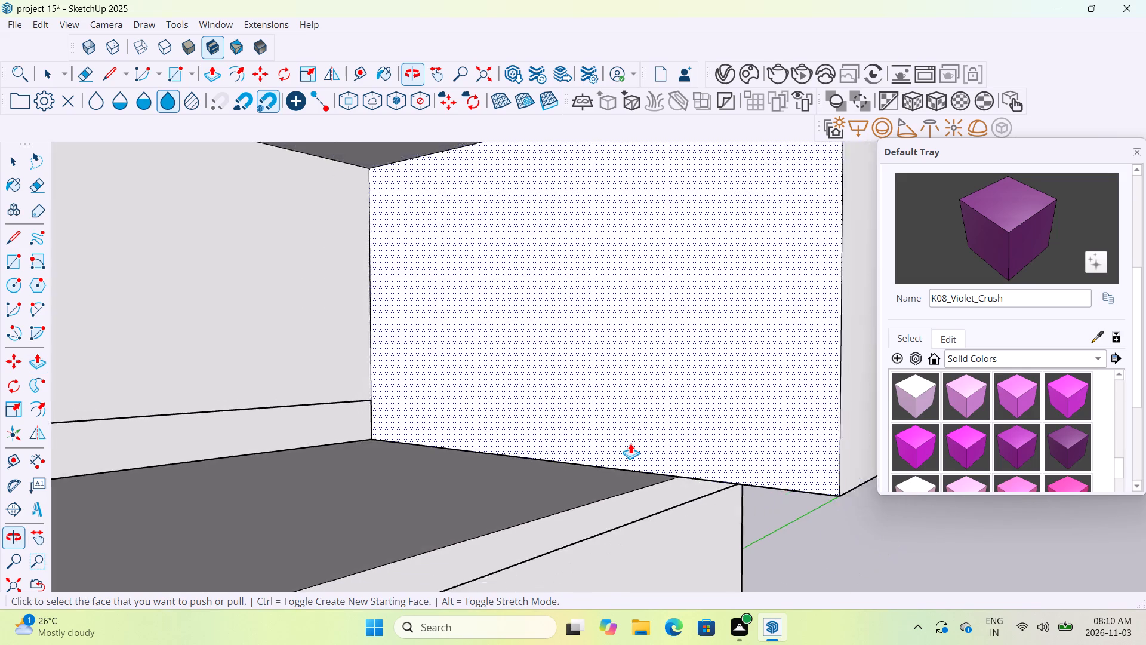
scroll(630, 443, "down", 6)
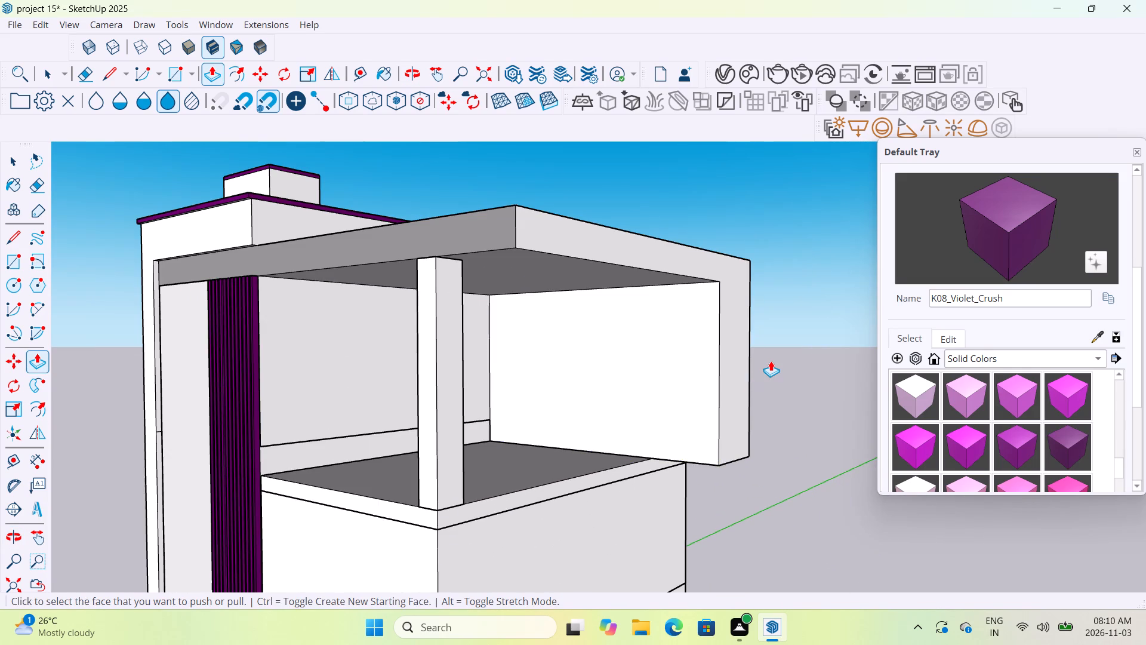
scroll(771, 361, "up", 5)
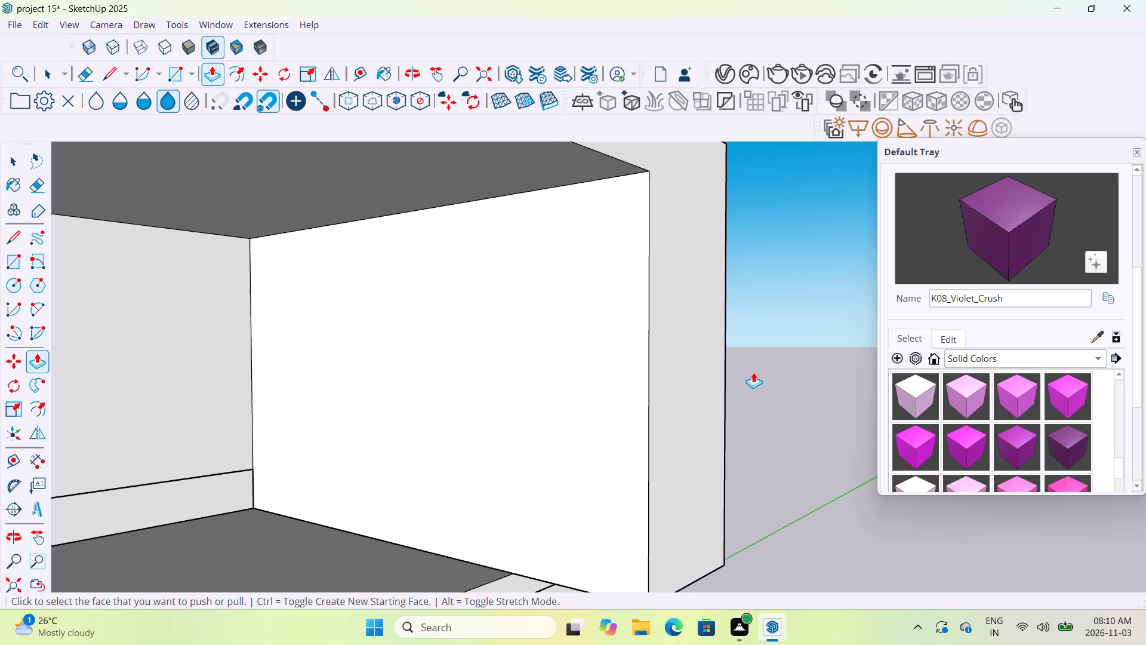
left_click(115, 75)
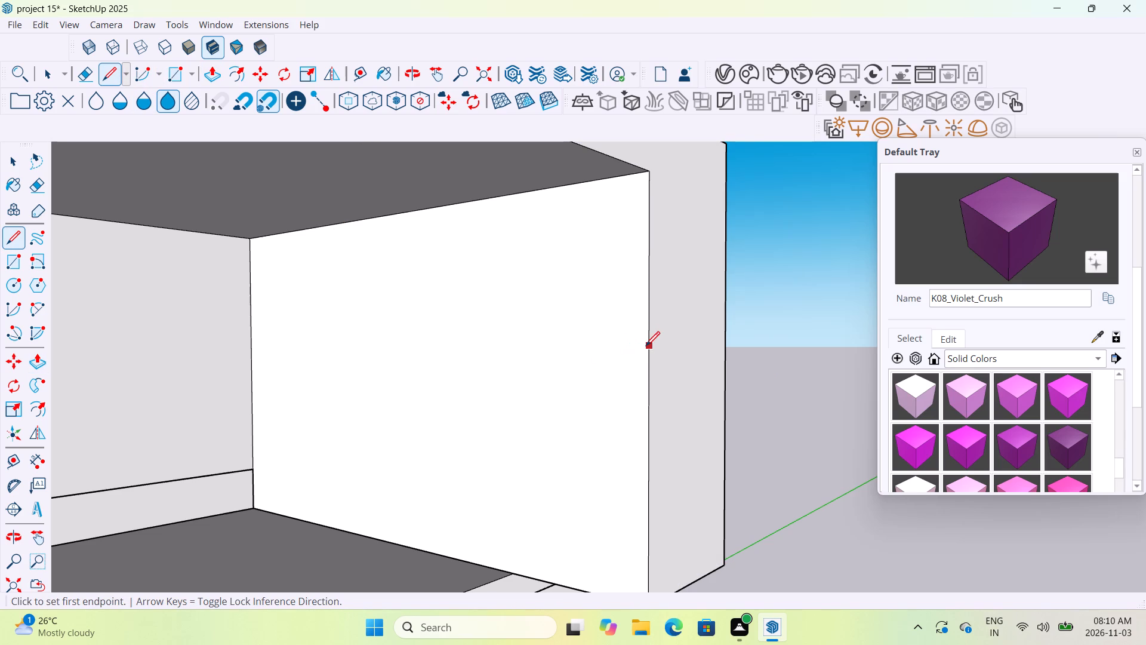
left_click(646, 347)
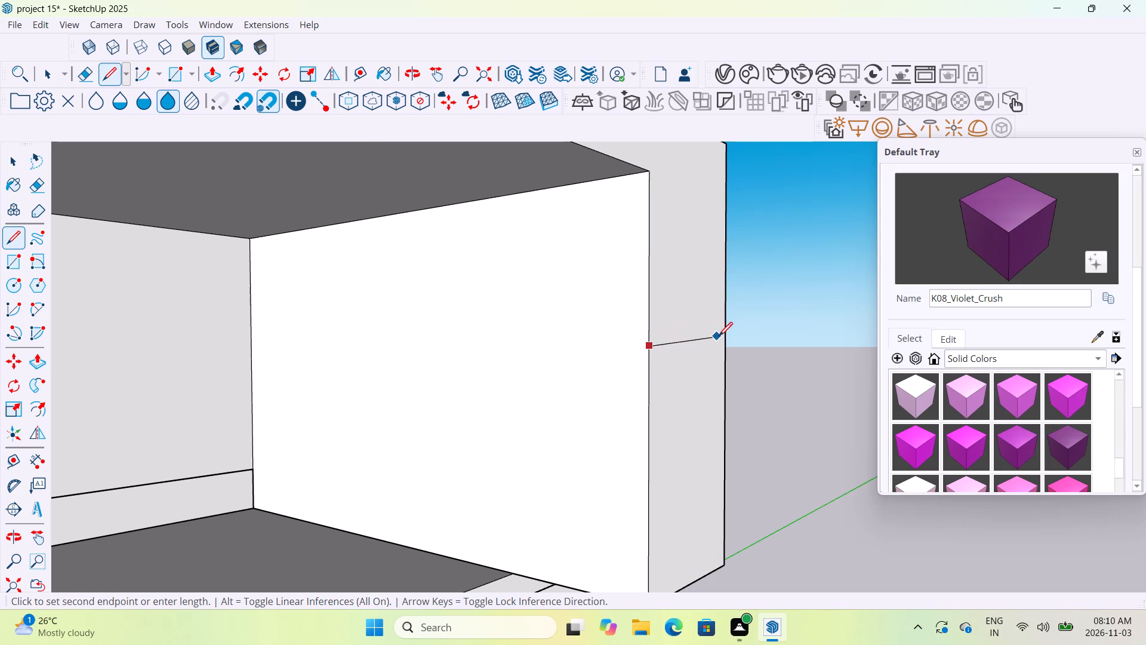
left_click(728, 339)
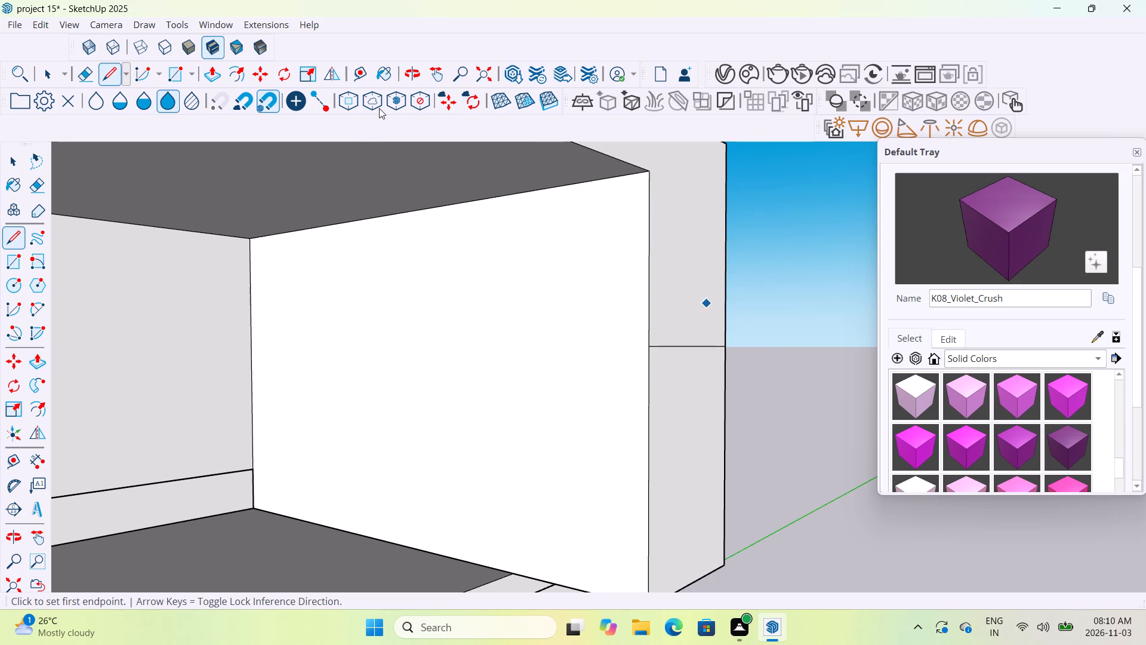
Push/Pull the lower half of the rear wall's outer end face inward until it aligns with the front column.
left_click(223, 73)
left_click(677, 407)
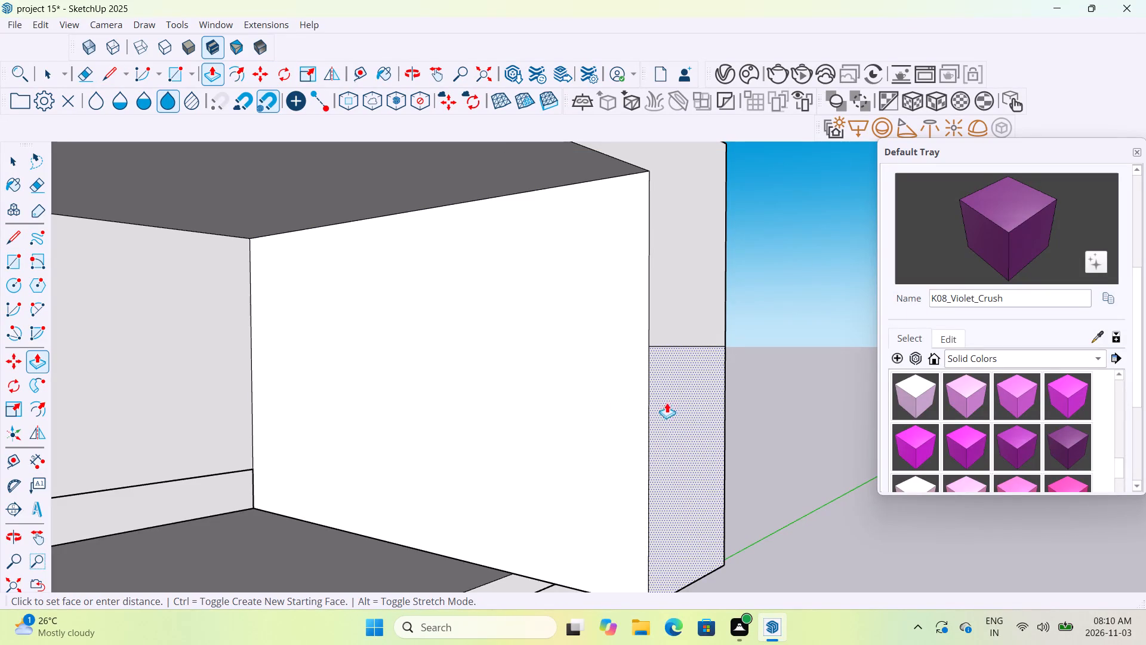
middle_click_drag(508, 391, 660, 388)
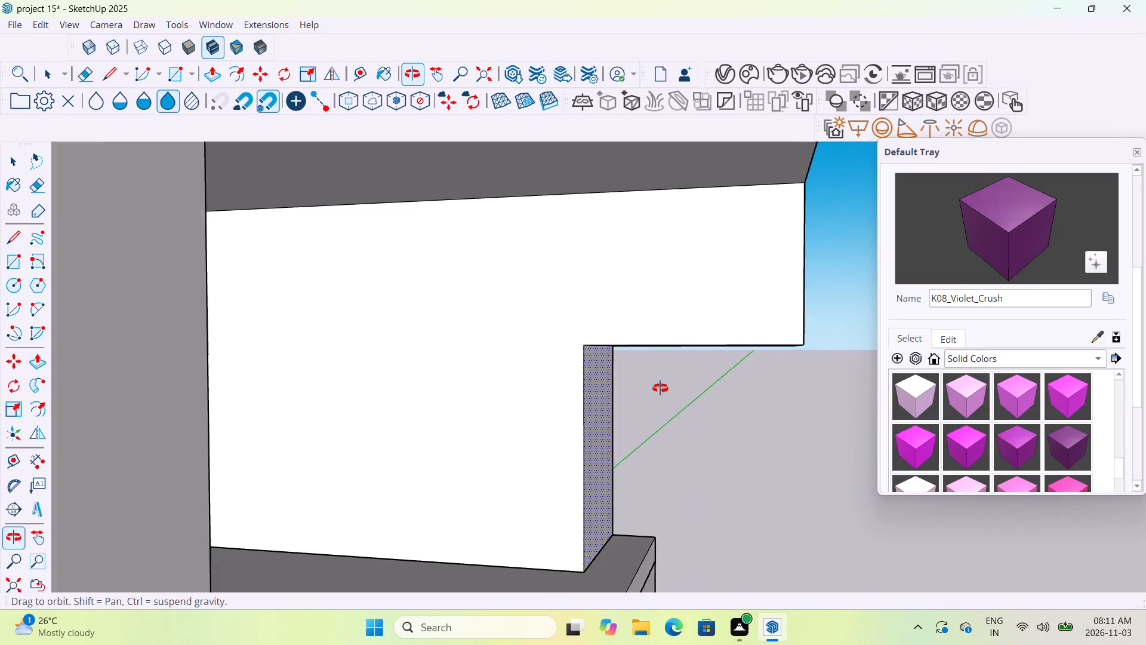
middle_click_drag(660, 388, 674, 386)
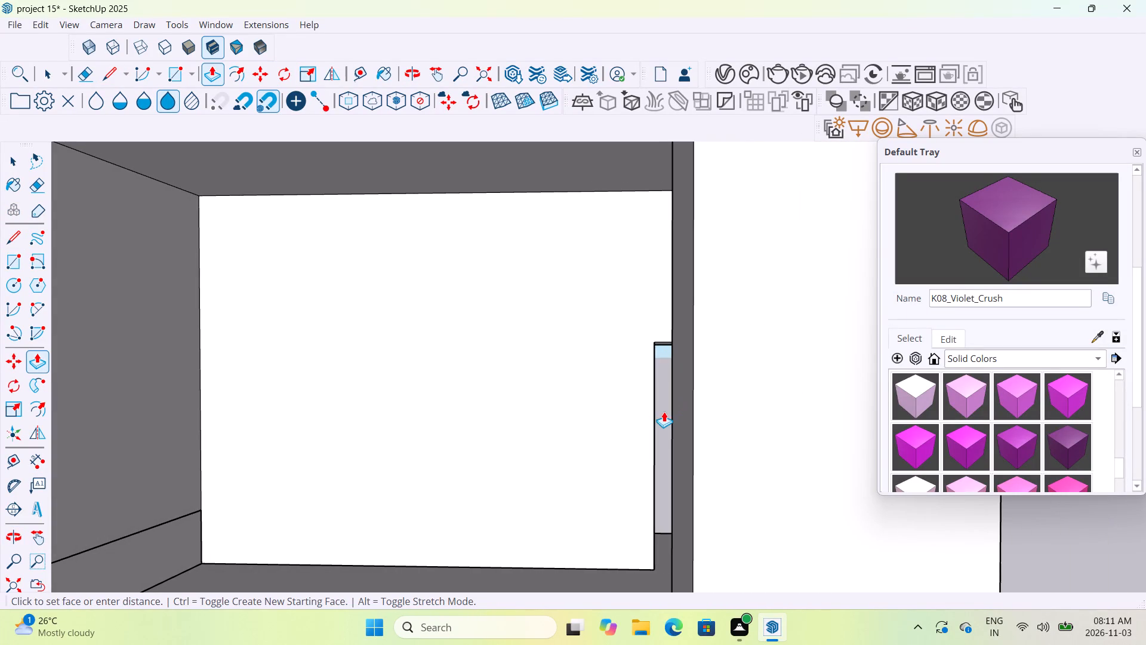
left_click(677, 407)
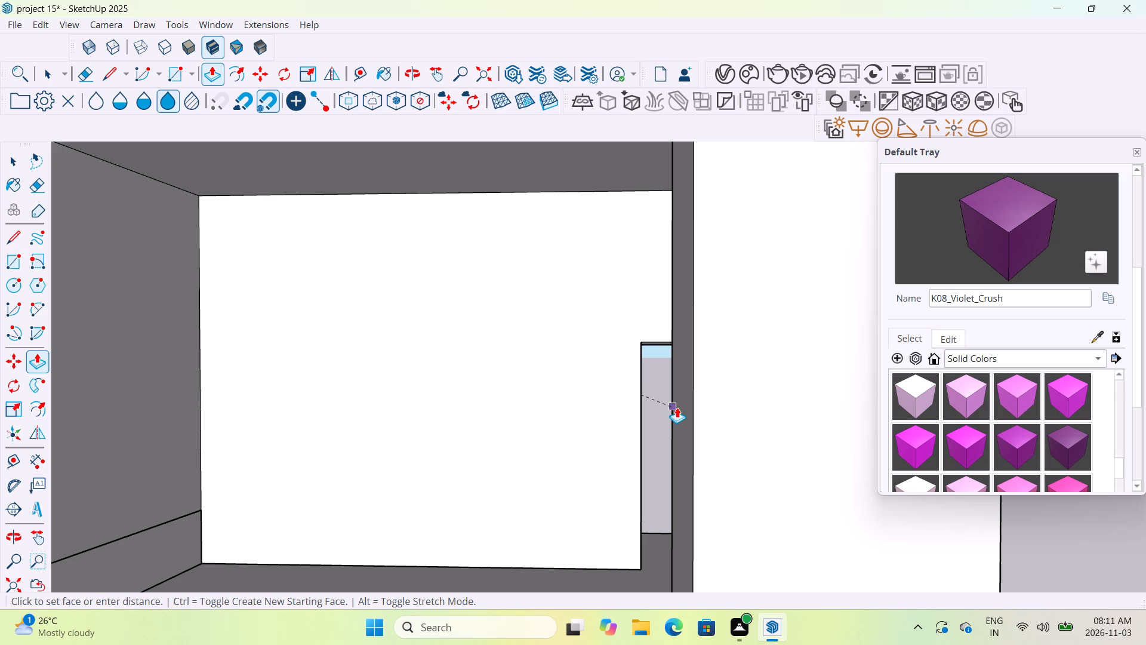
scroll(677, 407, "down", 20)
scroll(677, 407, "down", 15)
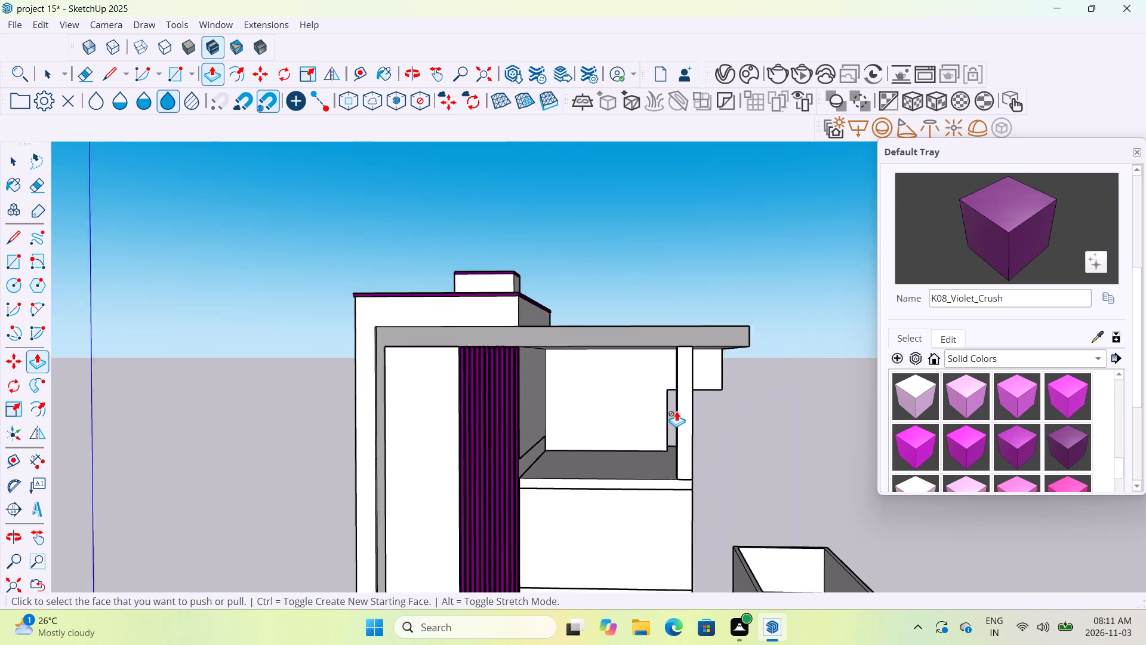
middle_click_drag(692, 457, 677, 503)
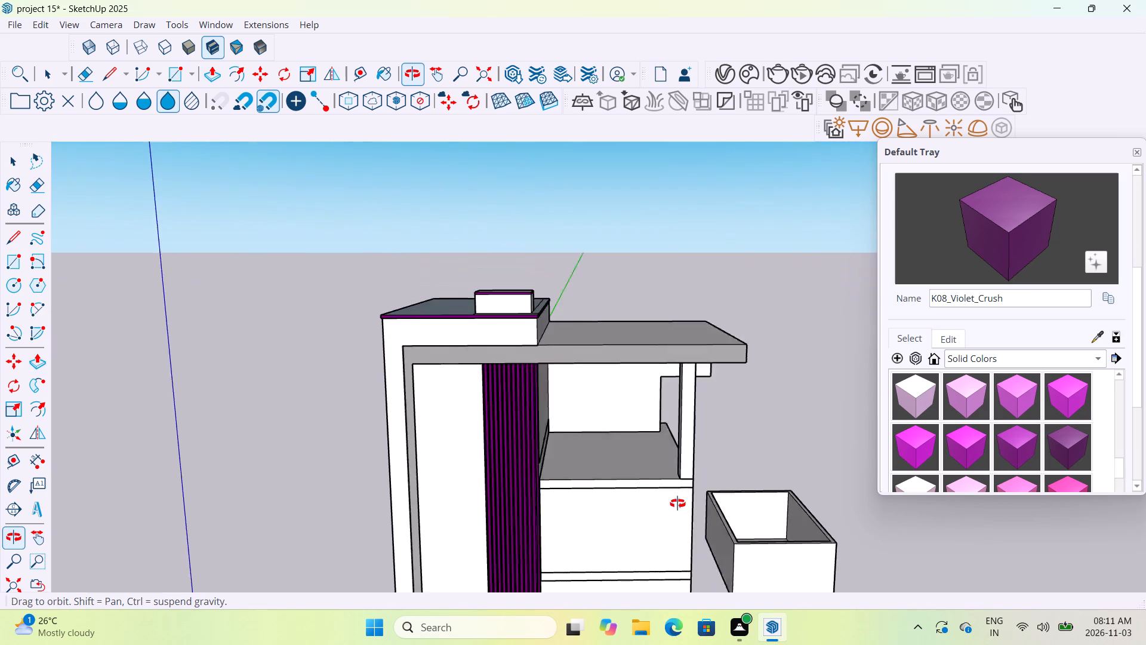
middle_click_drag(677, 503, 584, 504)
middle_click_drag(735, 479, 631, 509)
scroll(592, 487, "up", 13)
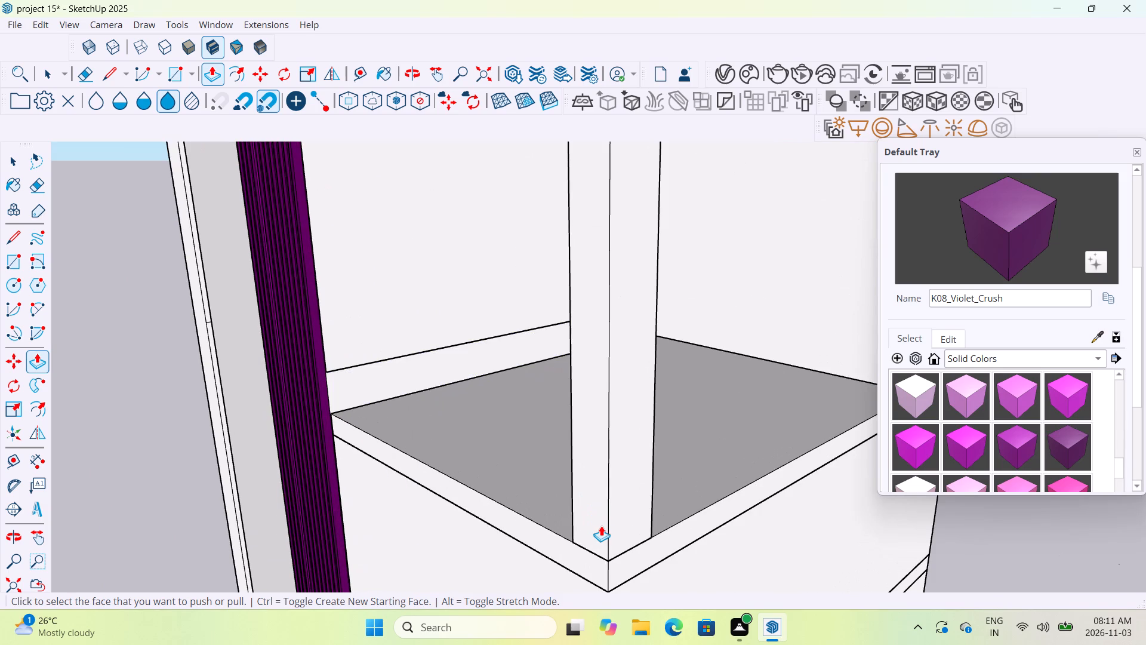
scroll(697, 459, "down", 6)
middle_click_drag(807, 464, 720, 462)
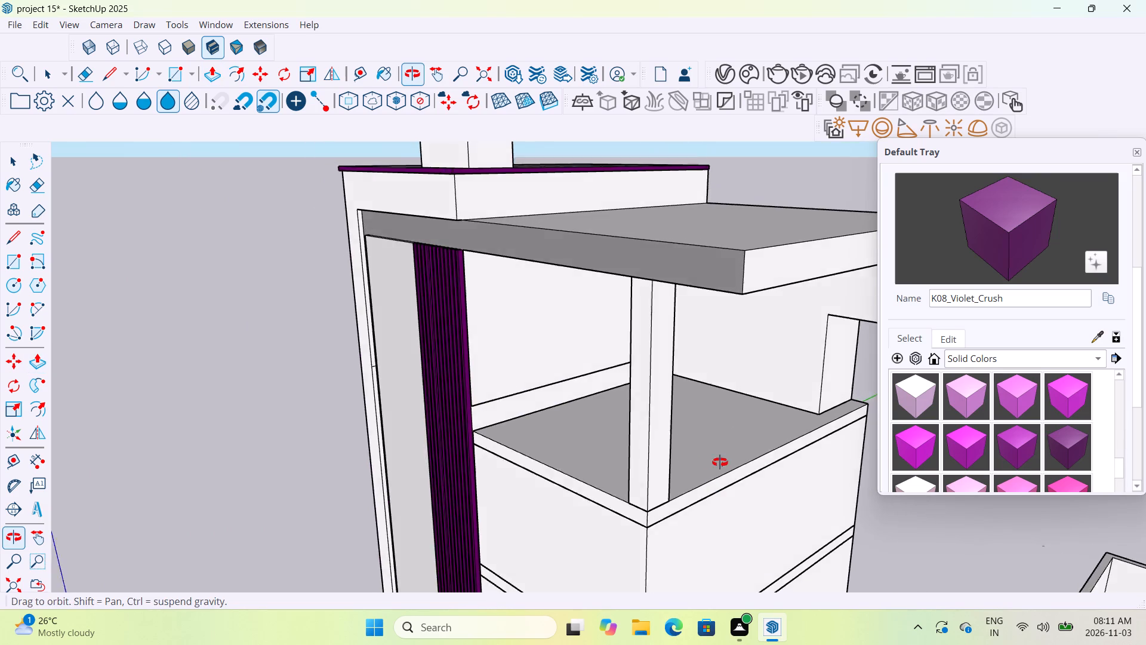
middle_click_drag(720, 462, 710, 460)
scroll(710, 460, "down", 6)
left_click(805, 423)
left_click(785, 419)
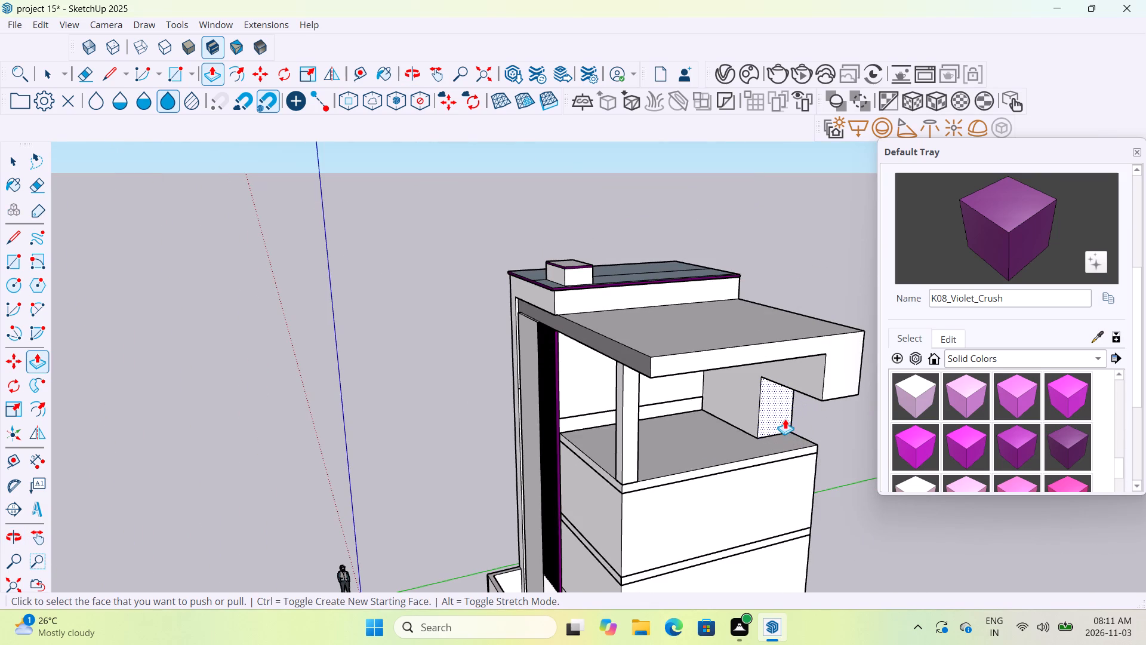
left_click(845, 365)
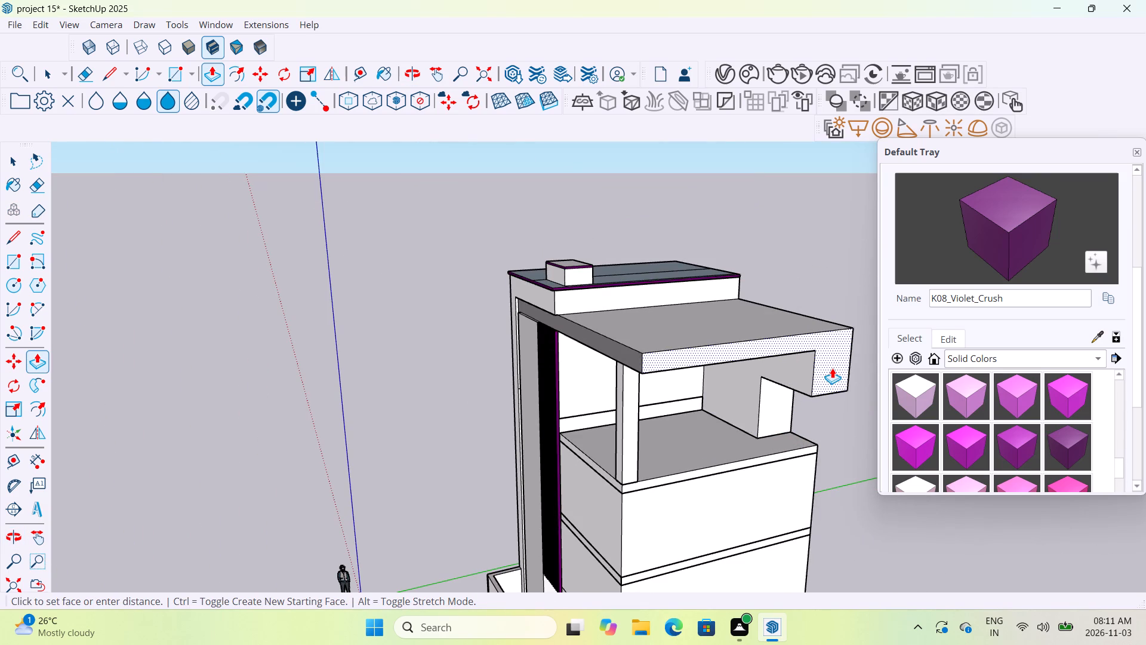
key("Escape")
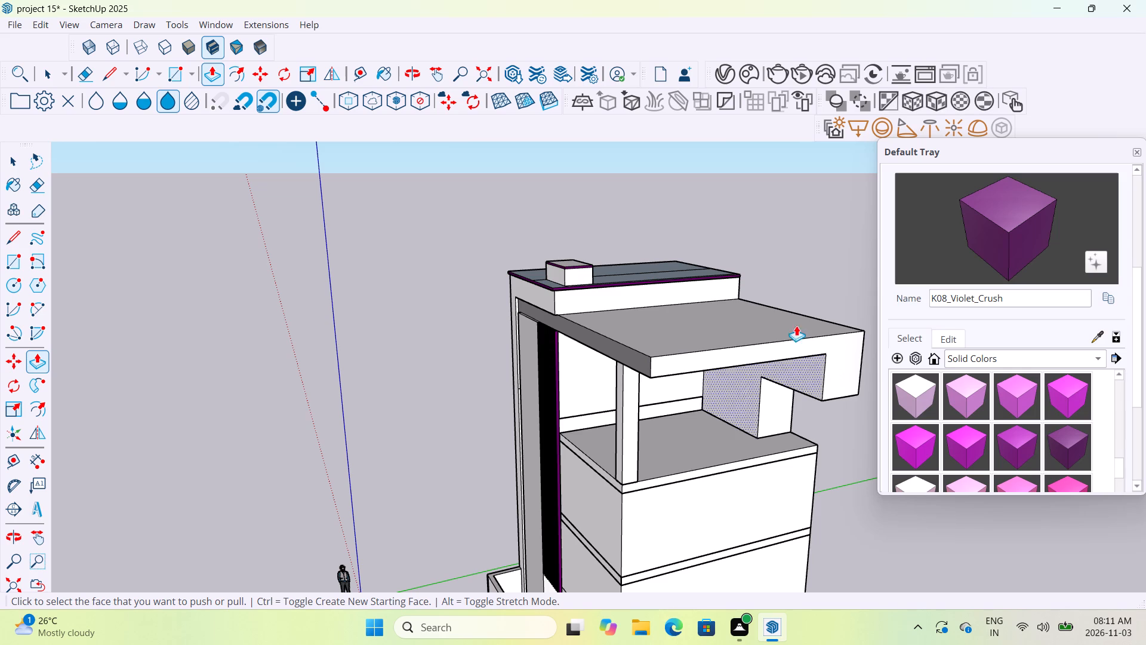
Draw a line extending the slab's lower edge to the rear corner, separating the slab edge from the rear wall's end face.
left_click(120, 72)
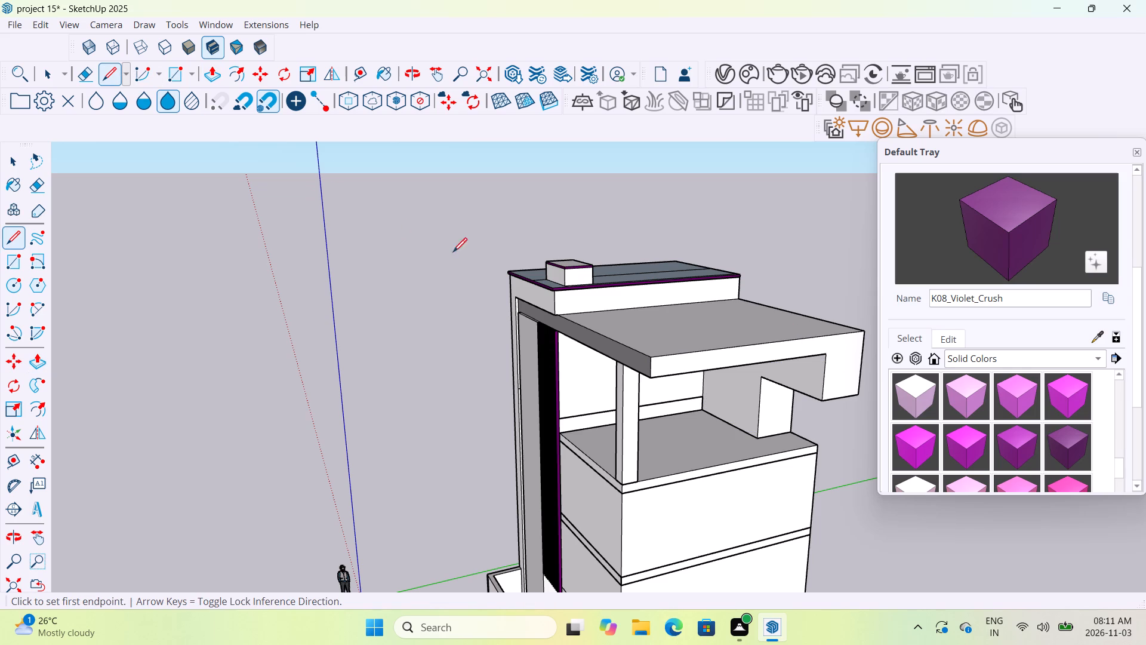
scroll(892, 401, "up", 6)
scroll(832, 368, "up", 1)
scroll(832, 368, "down", 1)
scroll(832, 368, "up", 3)
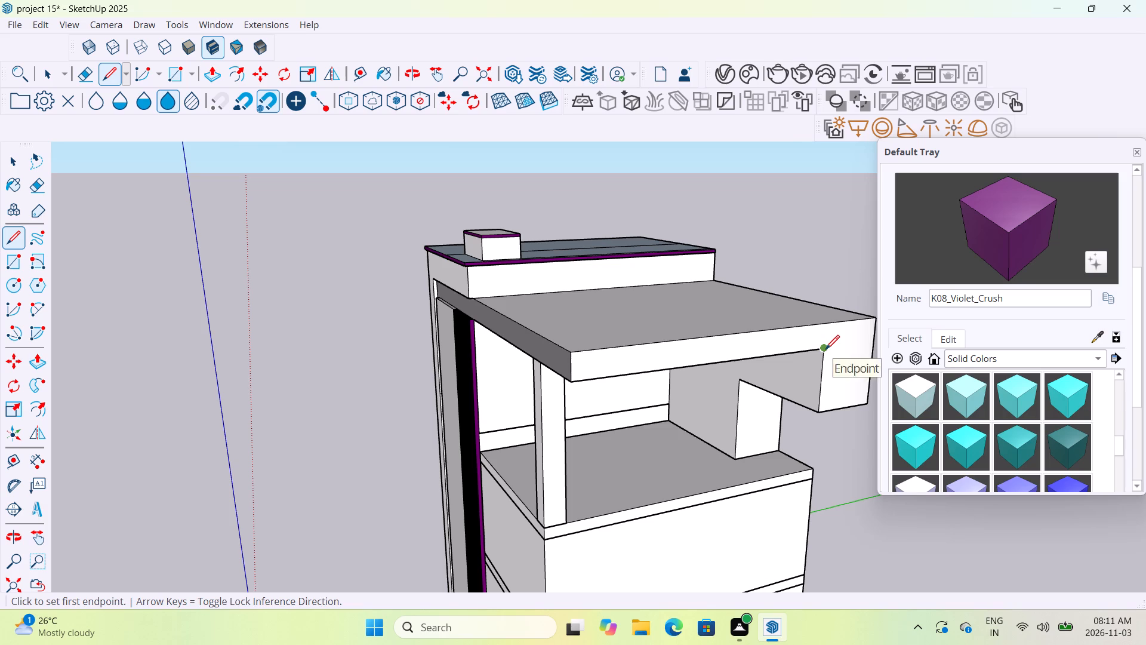
left_click(825, 351)
left_click(873, 340)
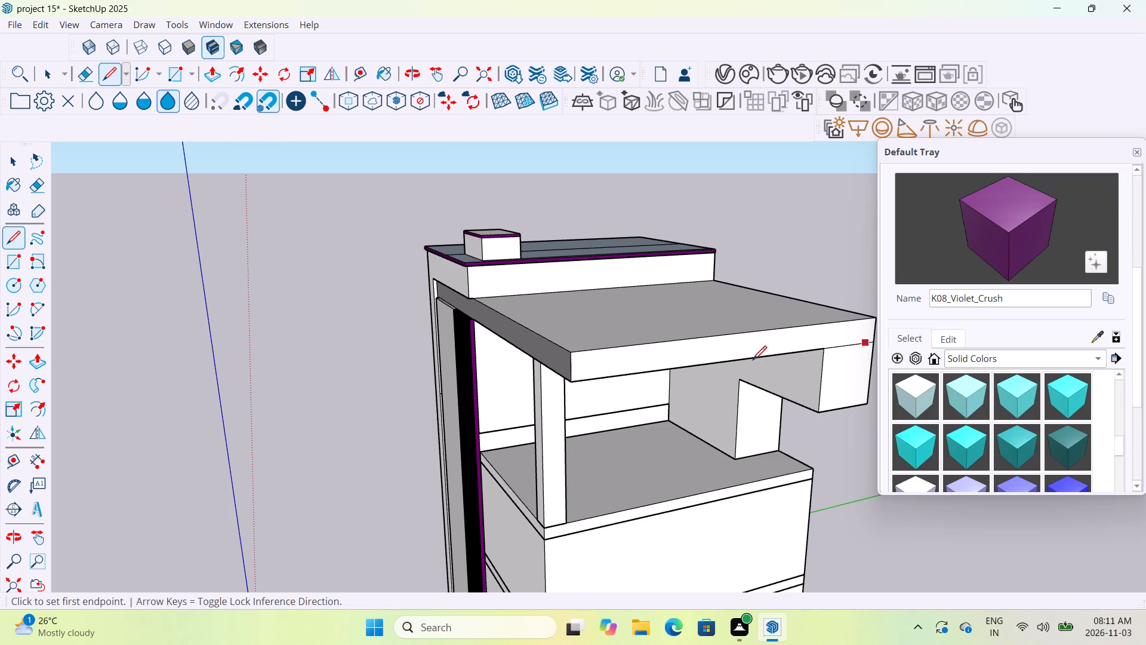
Push/Pull the upper part of the rear wall's end face inward beneath the slab, leaving it projecting slightly past the lower part.
left_click(204, 70)
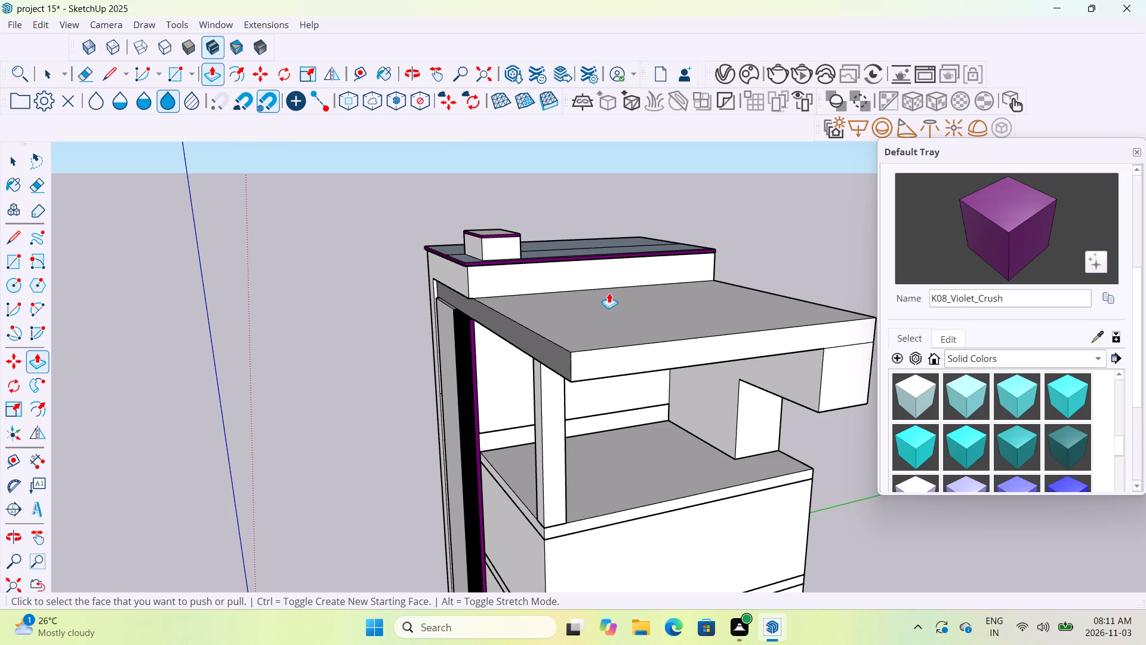
left_click(834, 388)
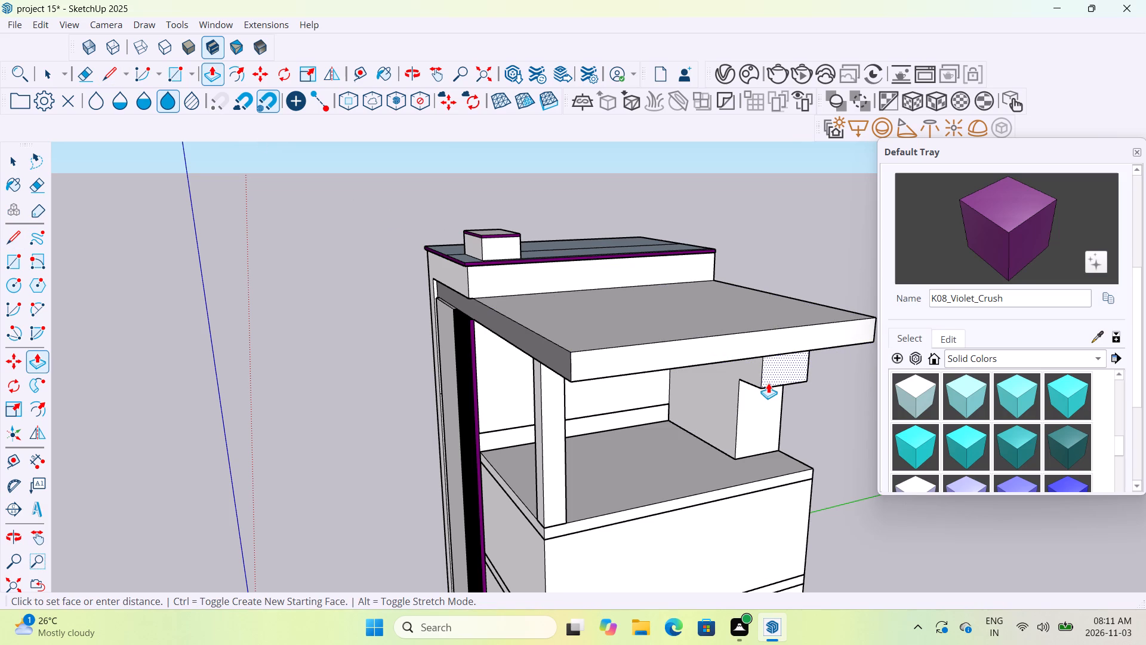
middle_click_drag(768, 383, 776, 383)
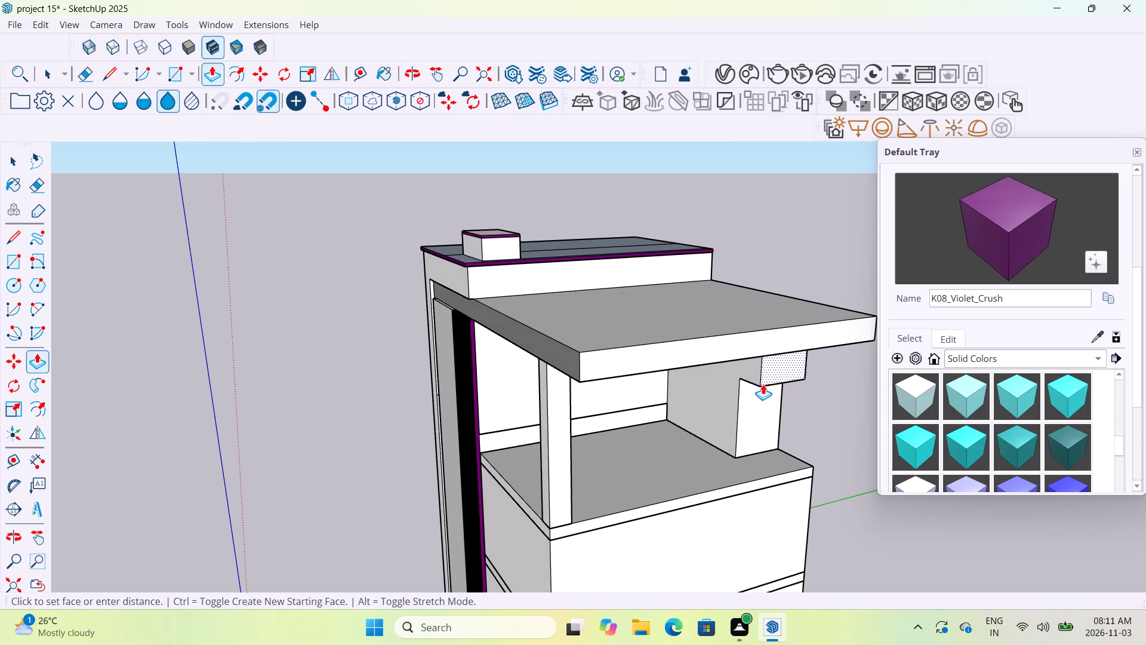
left_click(763, 384)
key("Escape")
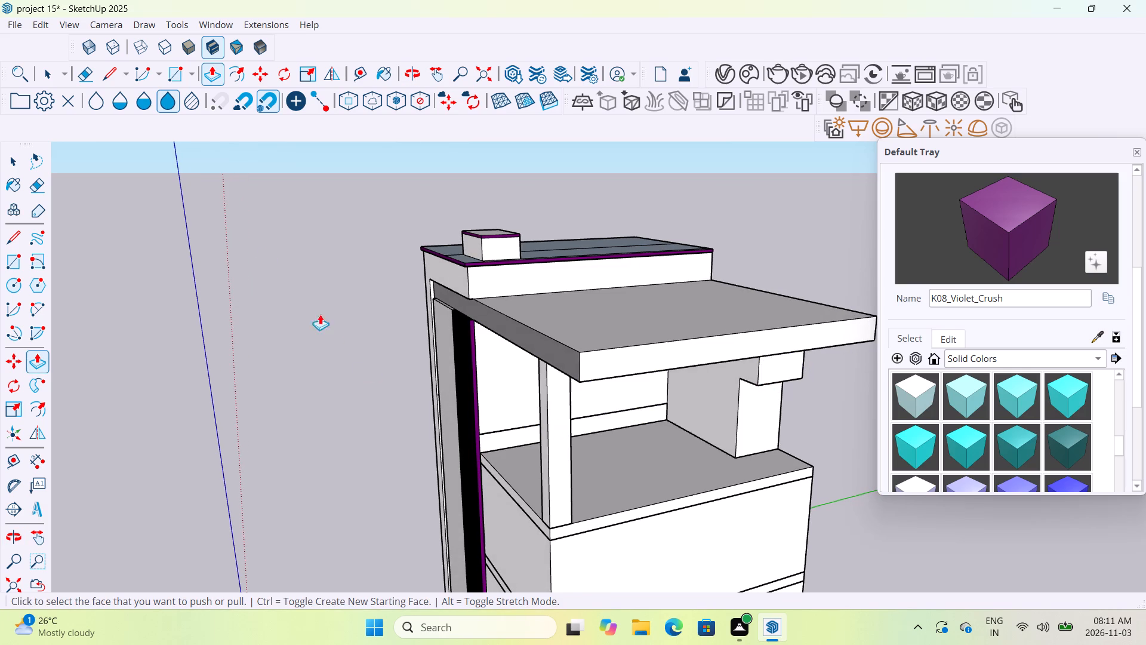
Copy the front corner column along the top floor's outer side edge to just short of the rear corner.
left_click(50, 74)
left_click(553, 423)
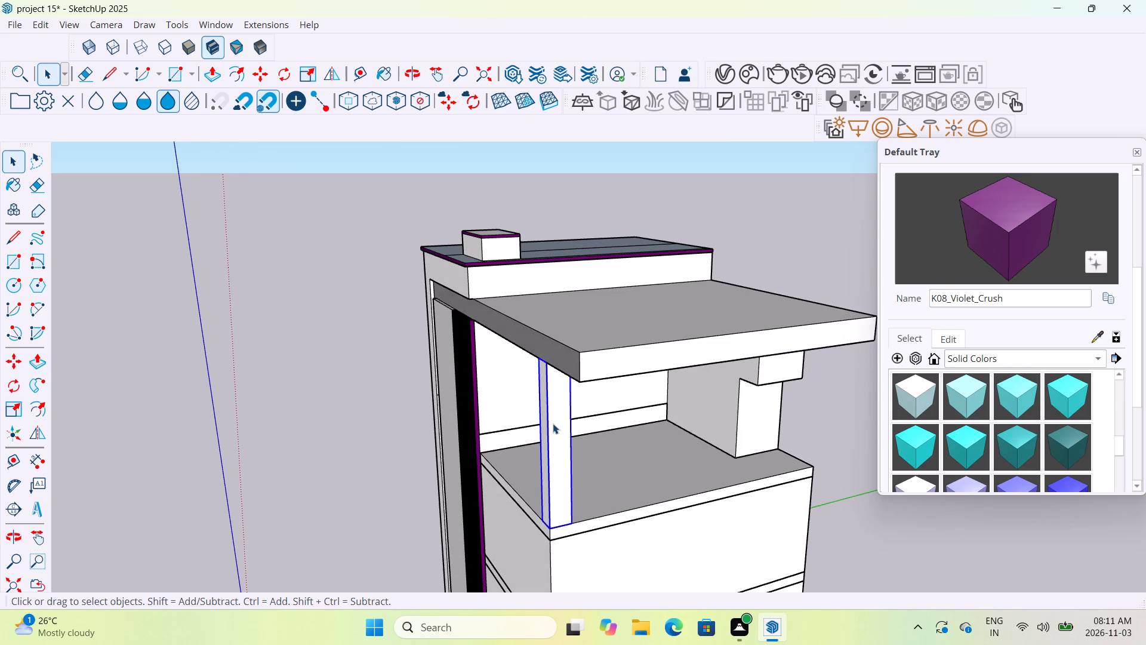
key("m")
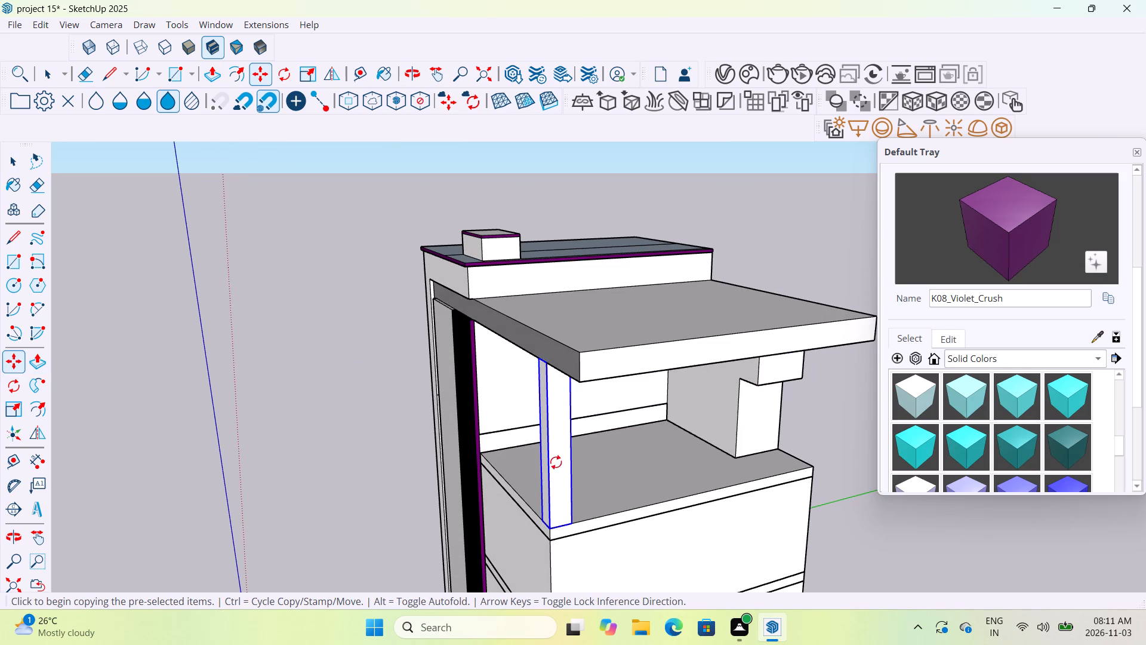
scroll(553, 538, "up", 5)
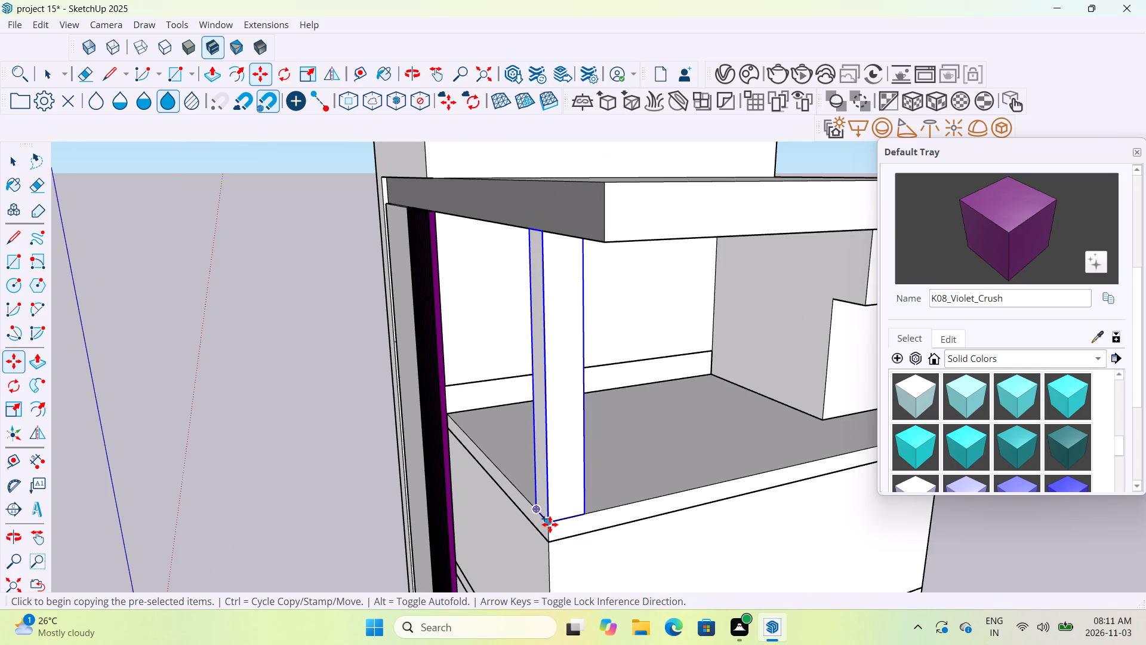
left_click(550, 522)
scroll(613, 515, "down", 11)
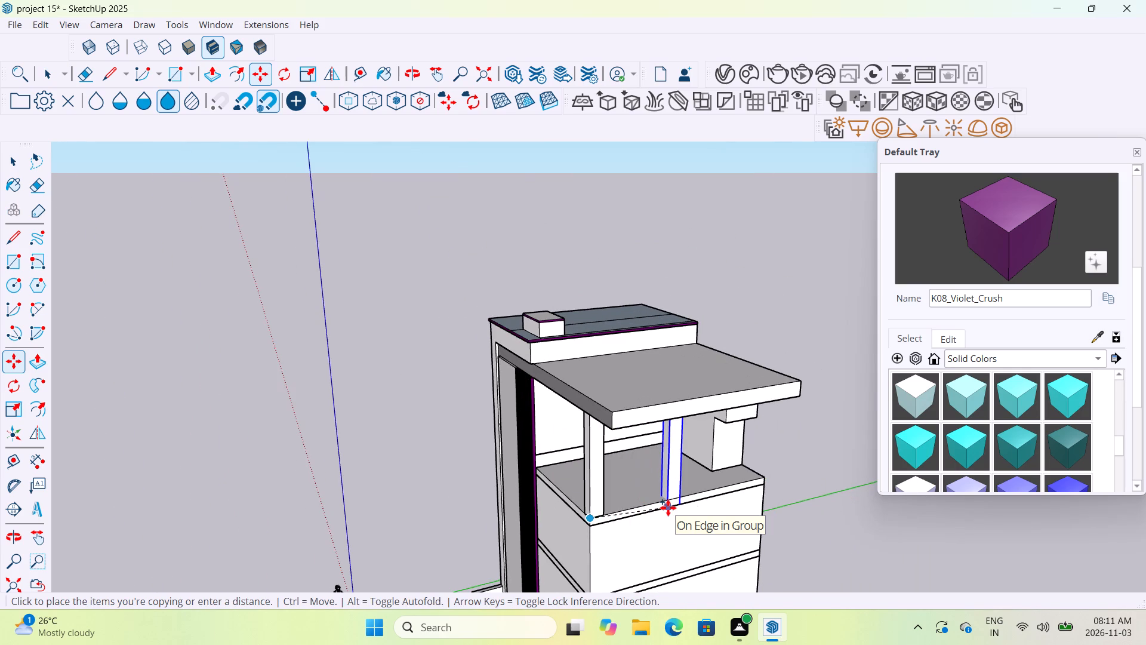
scroll(746, 483, "up", 6)
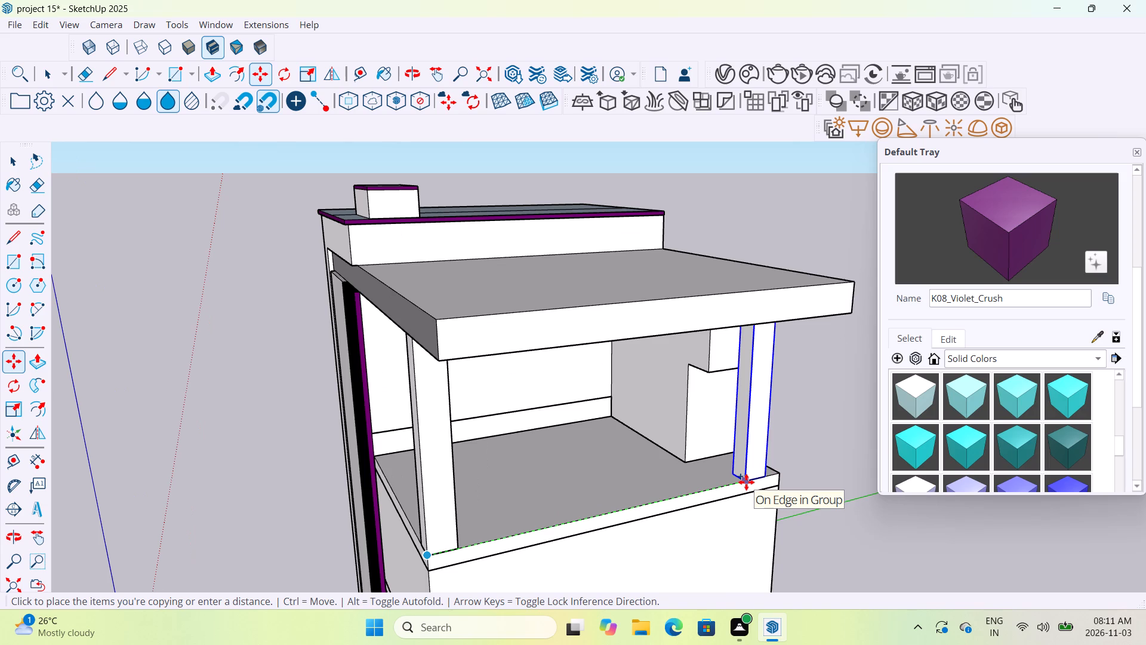
scroll(746, 482, "up", 5)
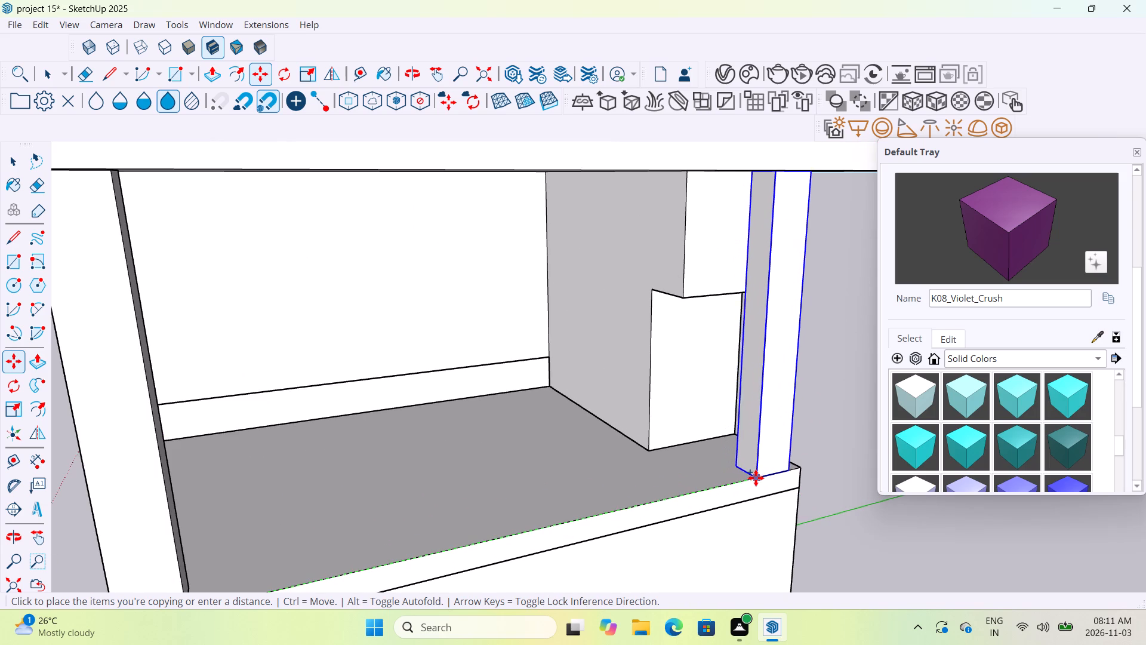
left_click(756, 478)
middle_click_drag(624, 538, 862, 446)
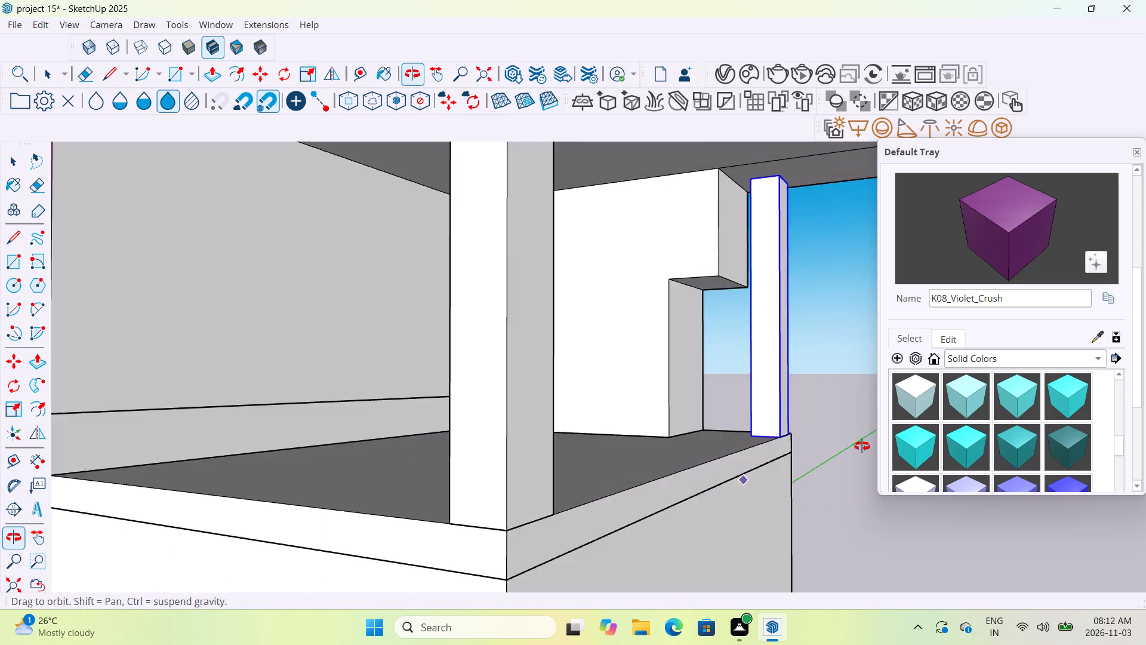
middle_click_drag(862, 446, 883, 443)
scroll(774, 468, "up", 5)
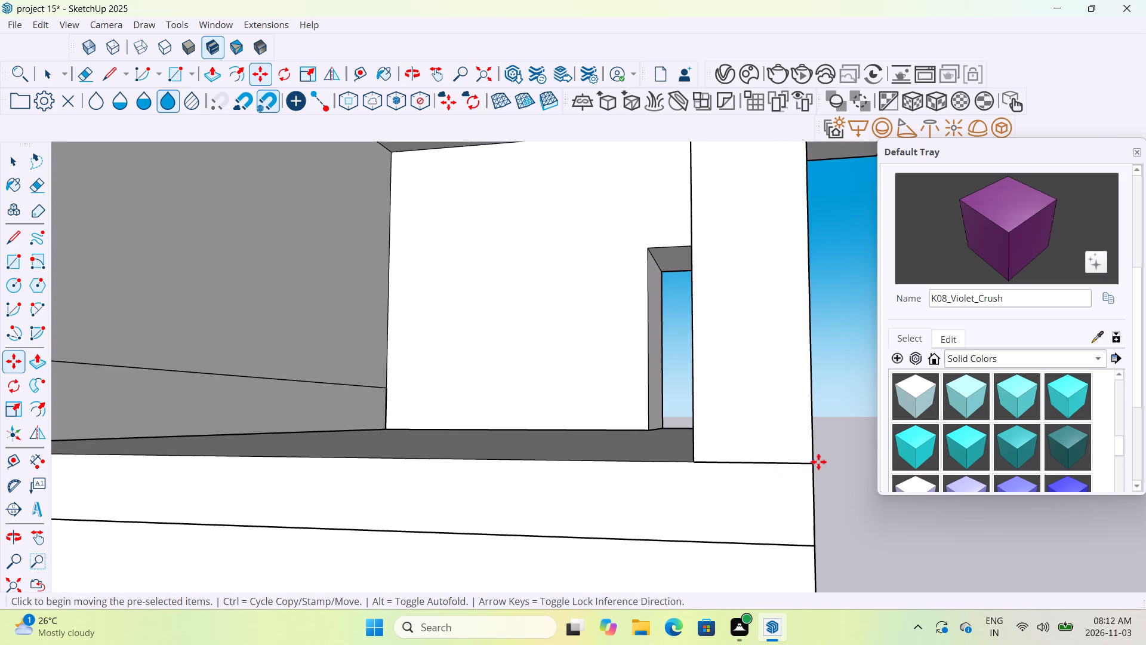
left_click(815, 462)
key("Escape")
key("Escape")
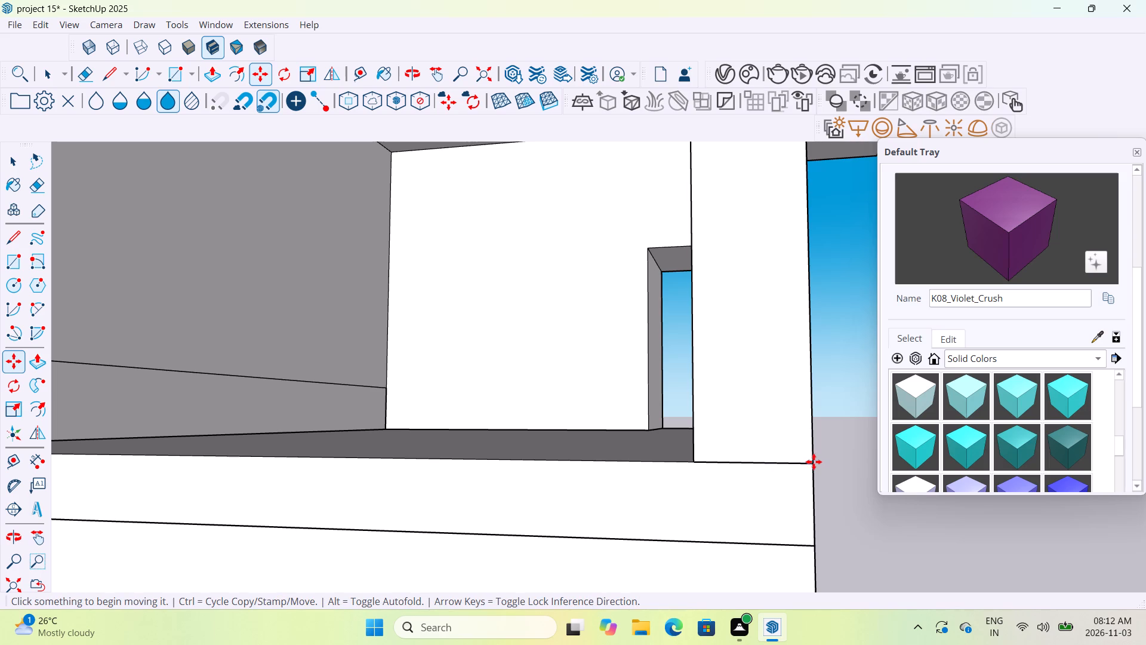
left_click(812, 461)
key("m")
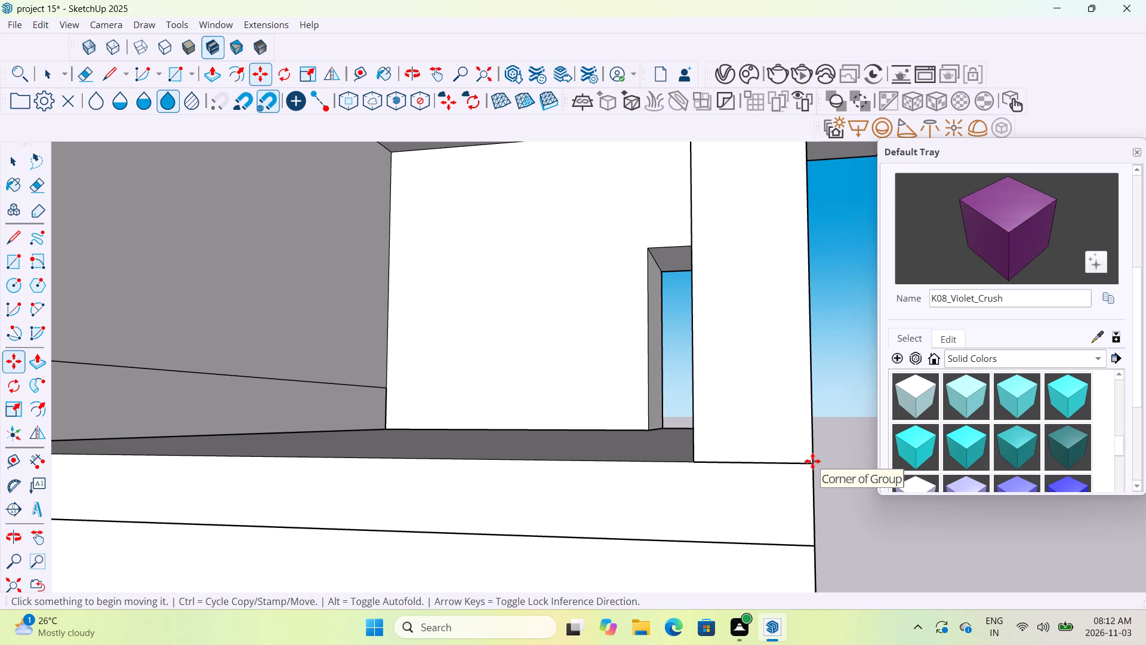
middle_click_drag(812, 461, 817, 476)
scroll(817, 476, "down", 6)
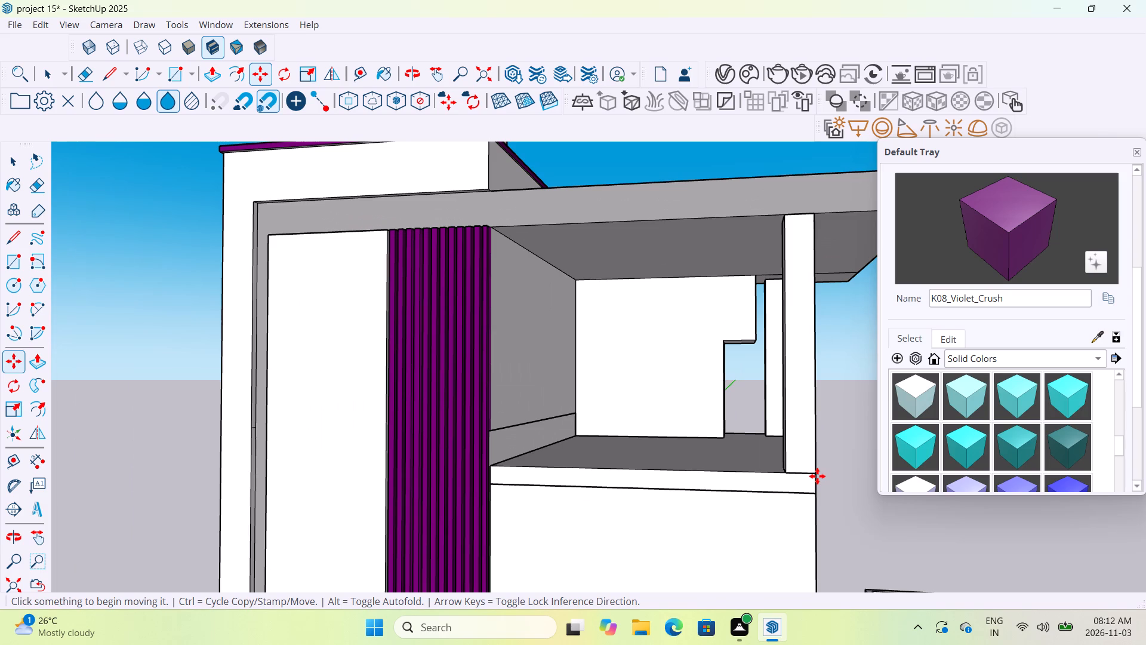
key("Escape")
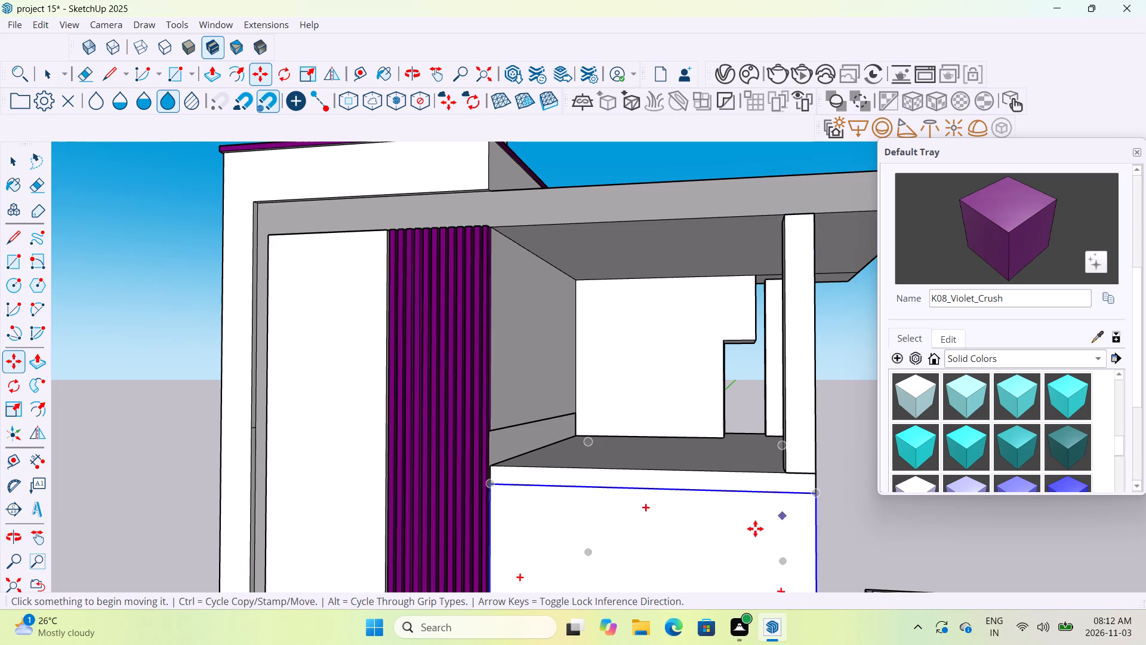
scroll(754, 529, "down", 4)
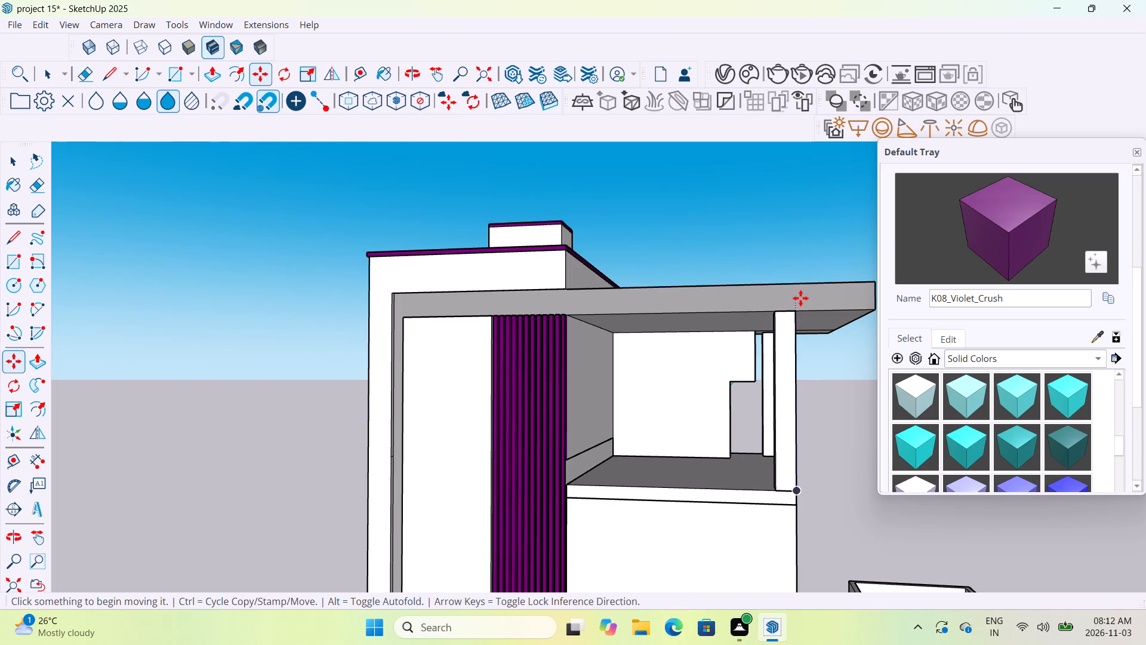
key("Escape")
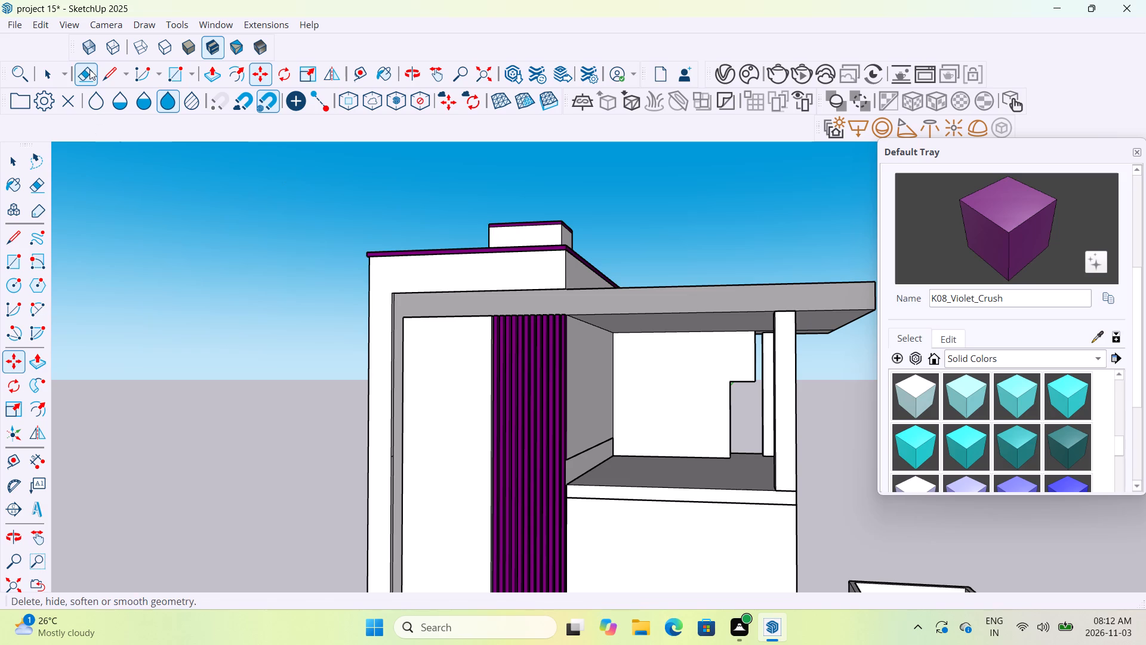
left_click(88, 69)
Push/Pull the front face of the roof slab's L-shaped frame, leaving it projecting only slightly from the front wall.
left_click(207, 67)
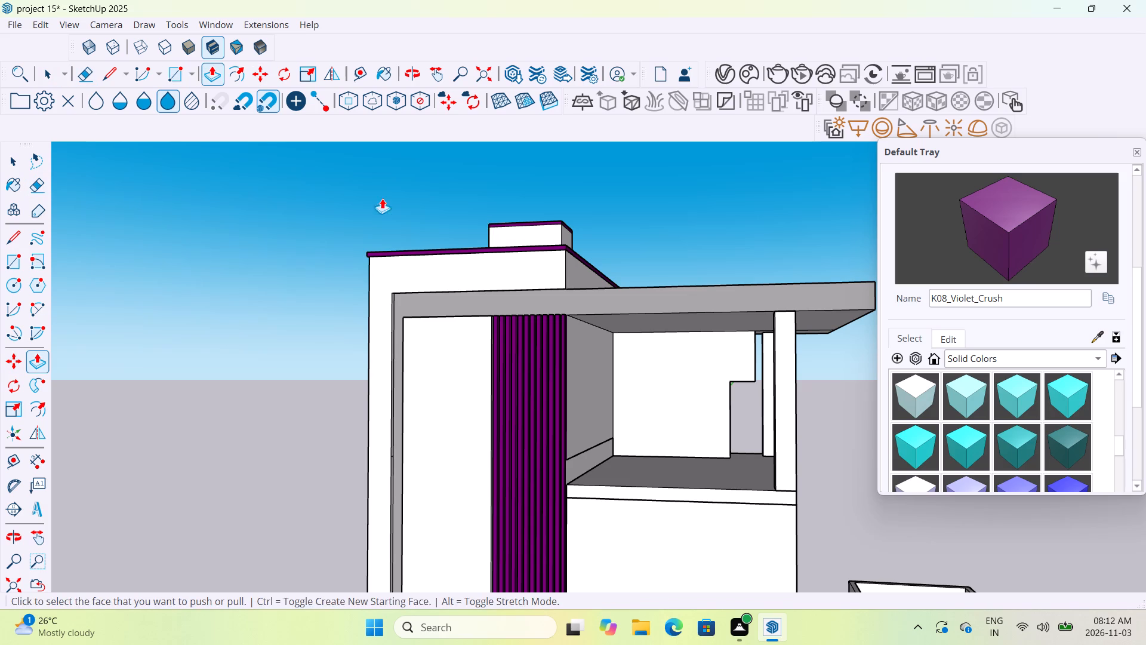
left_click(673, 293)
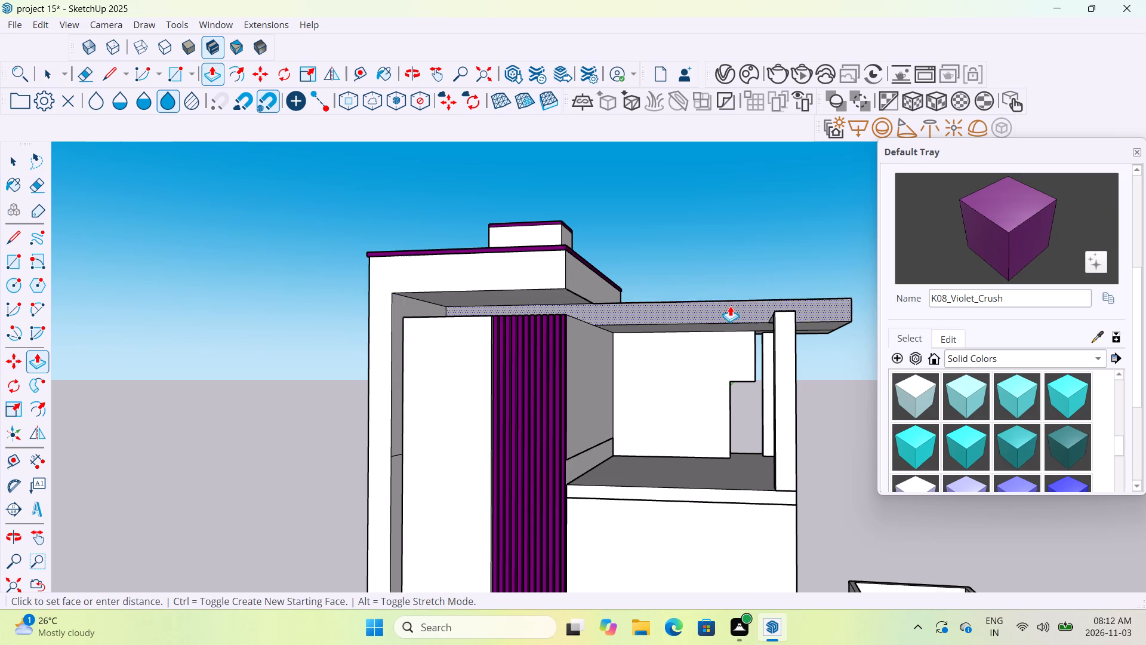
middle_click_drag(728, 307, 932, 320)
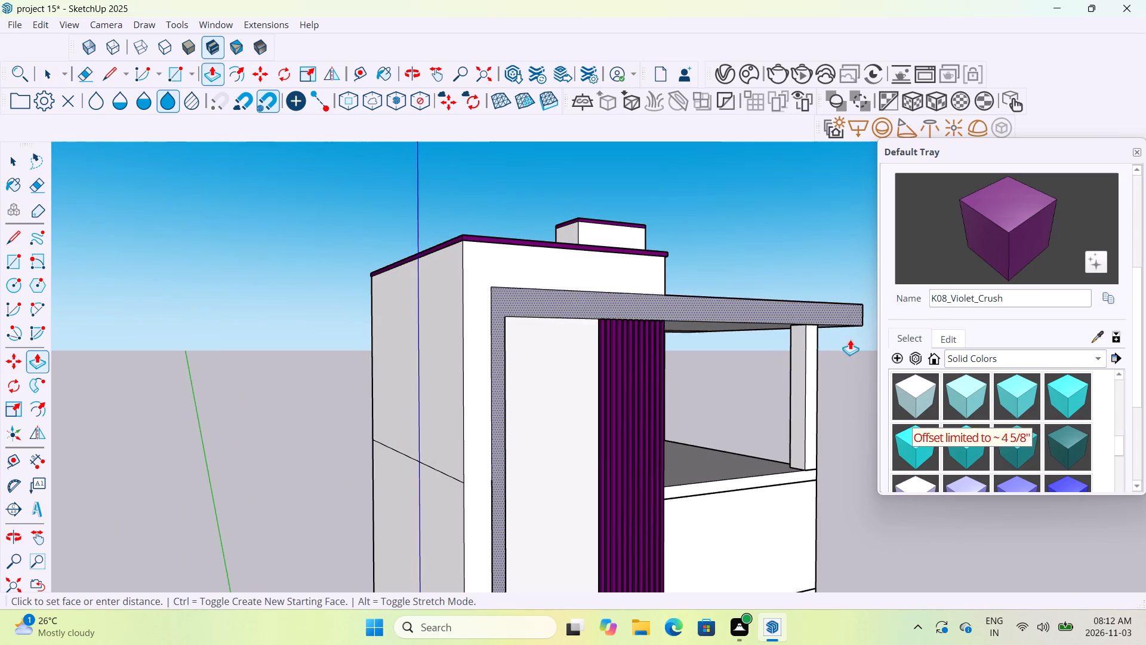
left_click(851, 340)
left_click(797, 307)
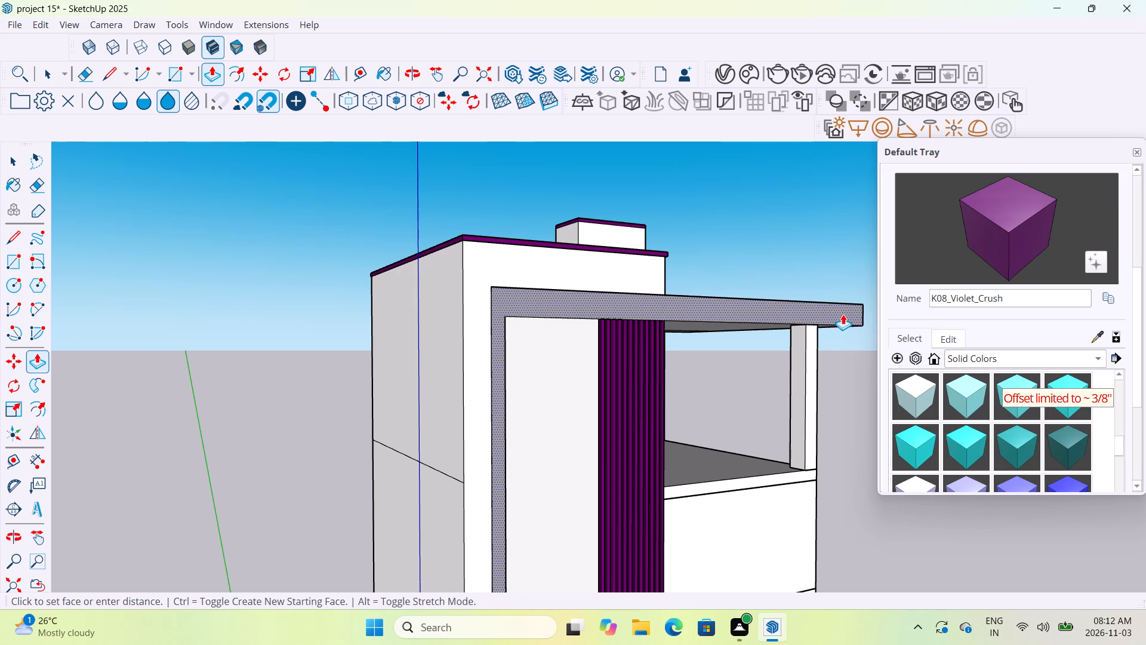
middle_click_drag(843, 322, 867, 421)
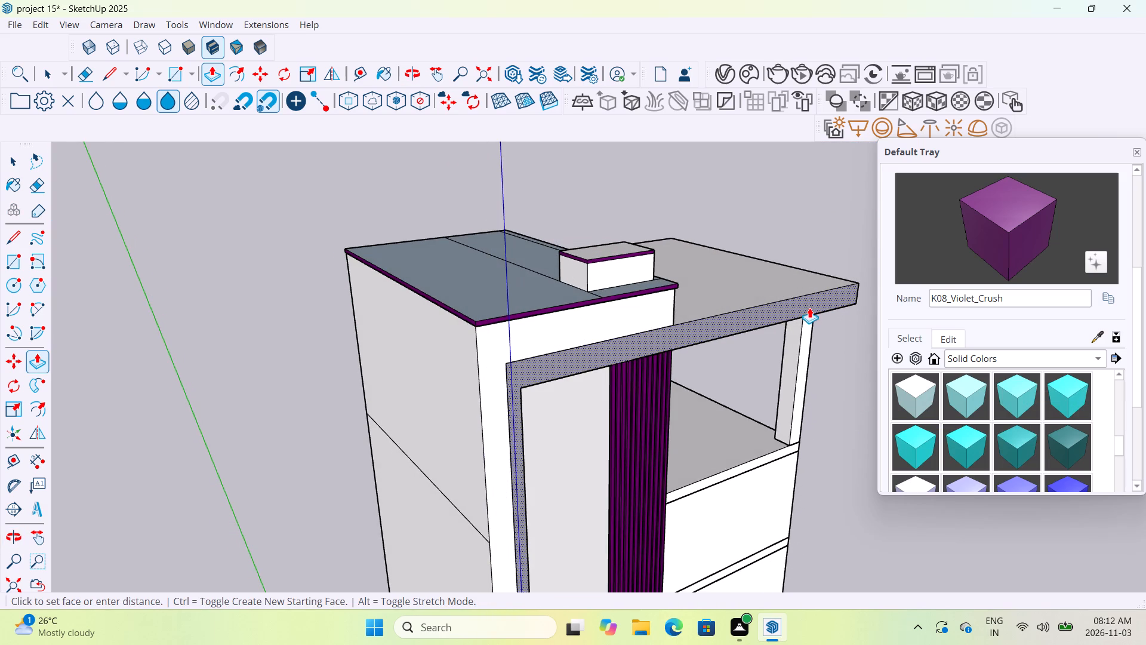
left_click(809, 306)
double_click(843, 318)
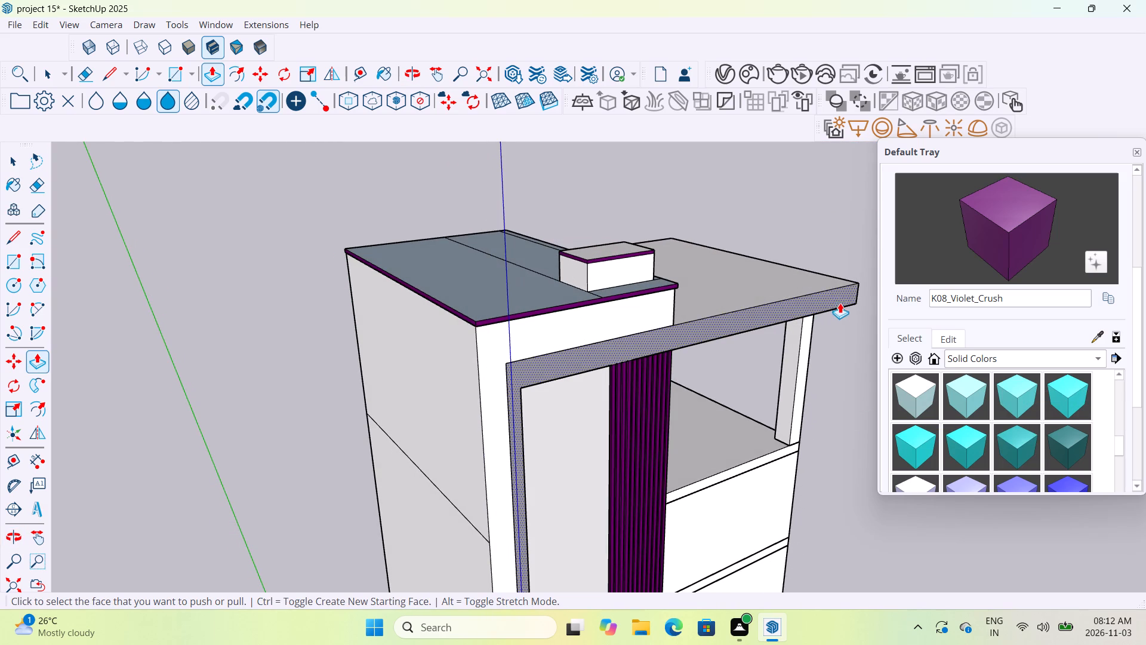
left_click(840, 296)
left_click(859, 341)
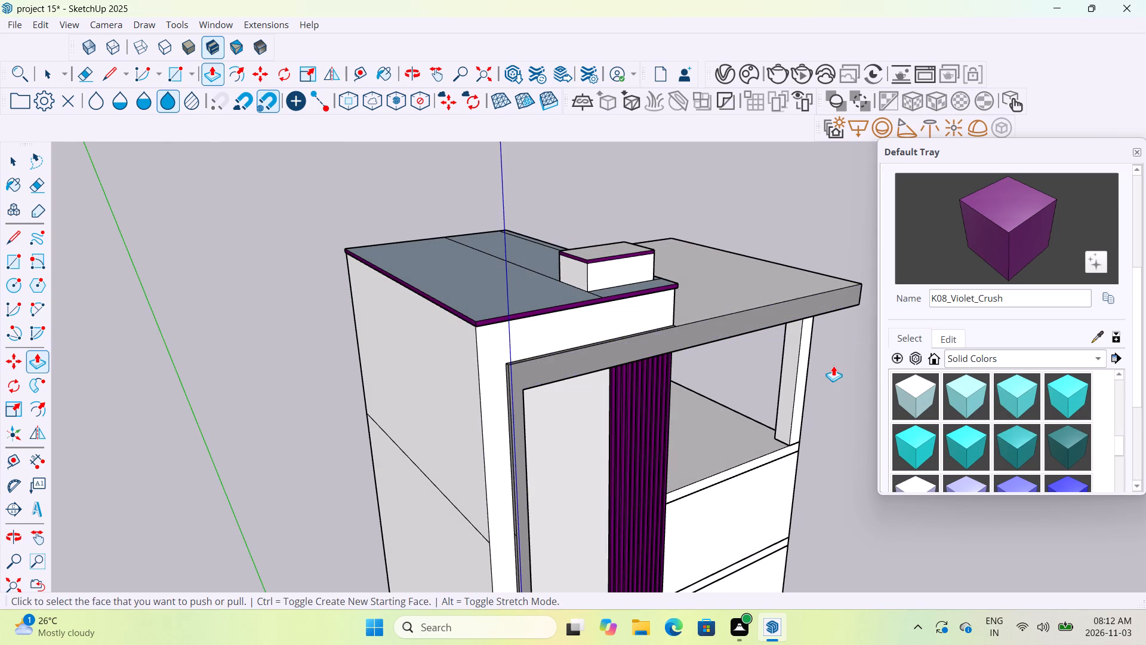
Examine the front frame, roof slab underside and columns from the front and outer side, then the whole building.
middle_click_drag(833, 365, 687, 179)
scroll(805, 303, "down", 1)
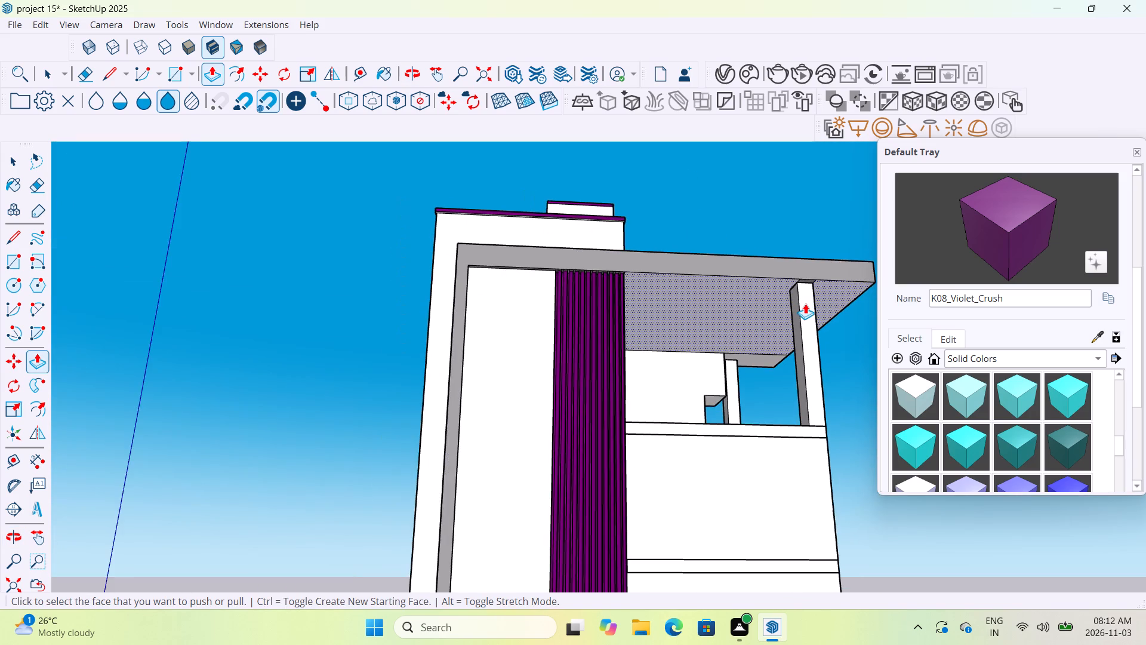
scroll(806, 302, "up", 5)
scroll(806, 296, "down", 12)
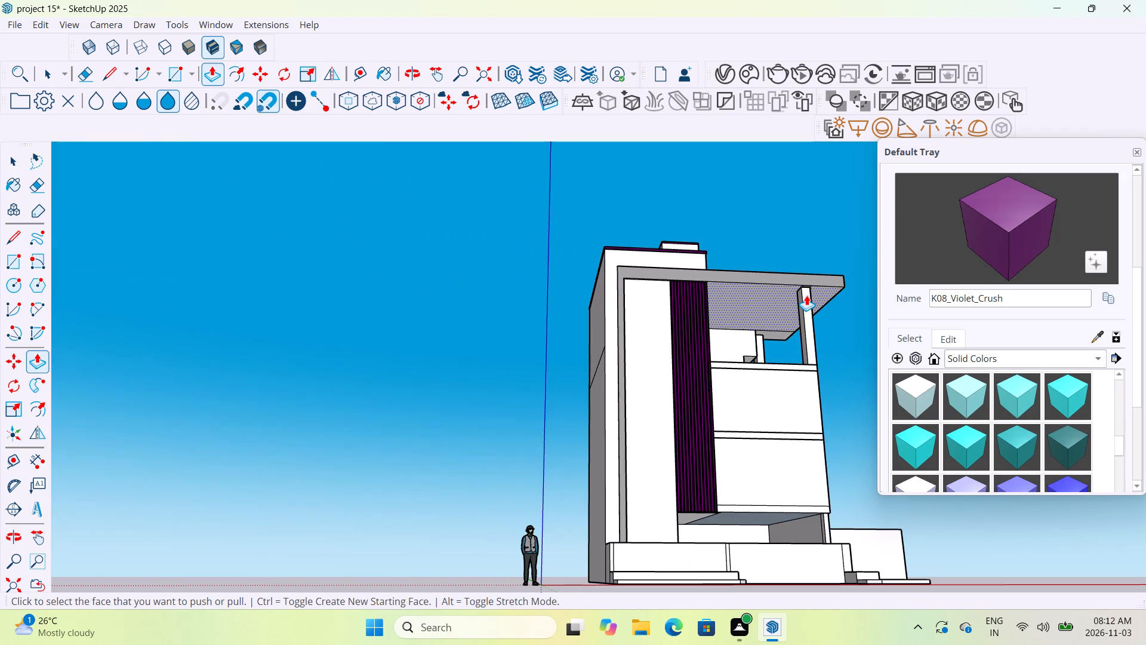
middle_click_drag(830, 346, 824, 363)
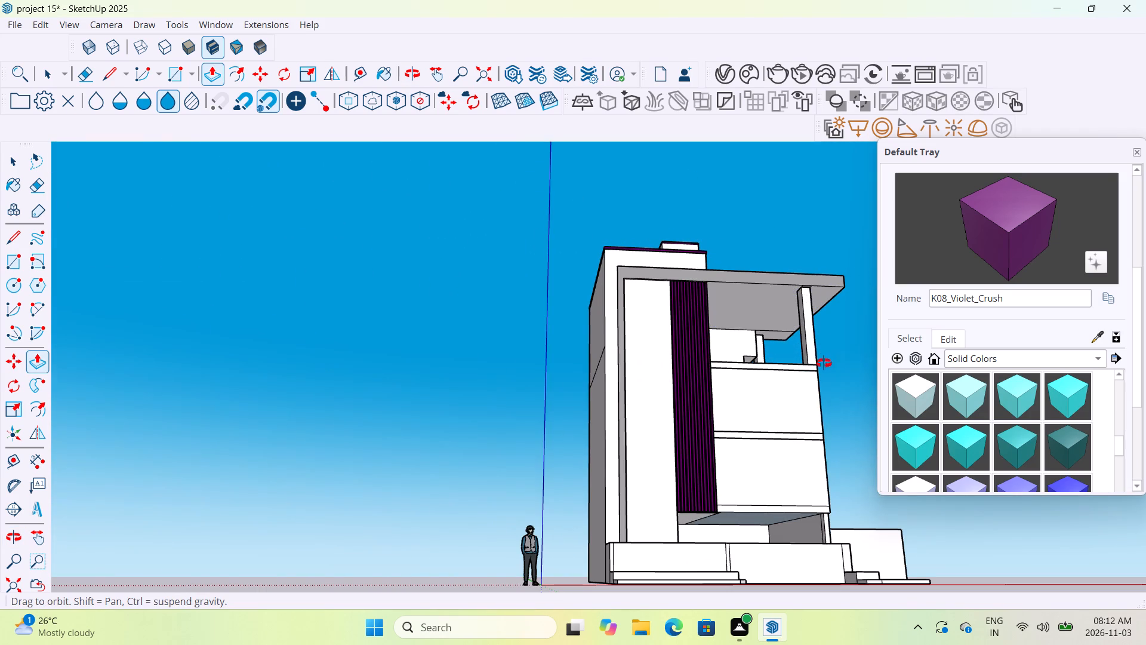
middle_click_drag(824, 363, 627, 389)
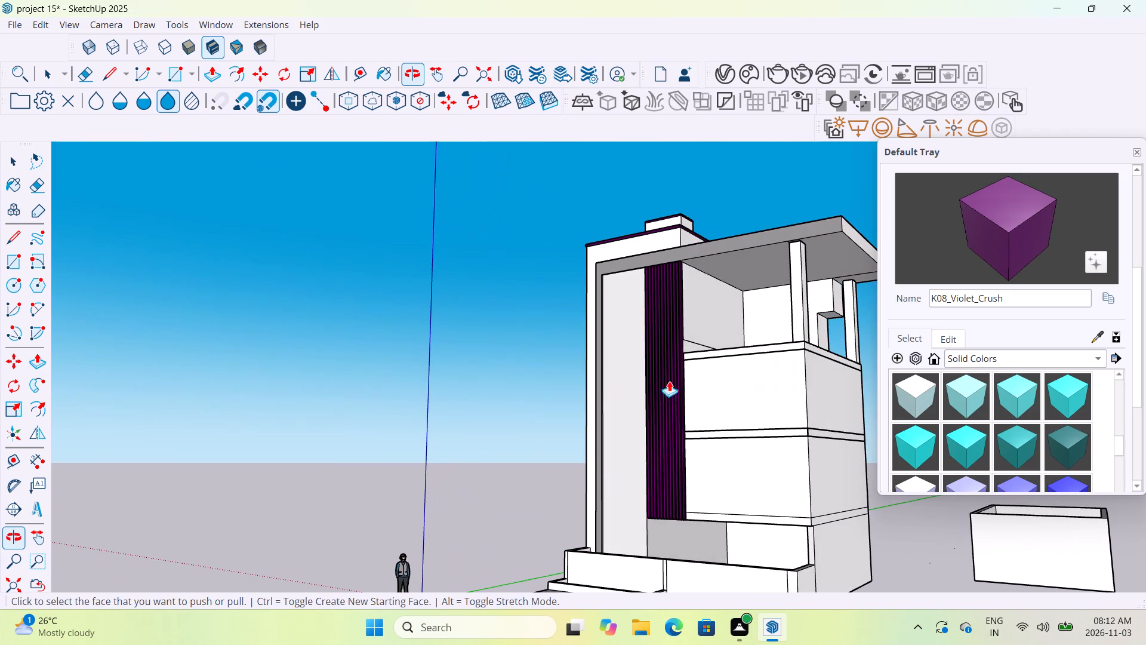
middle_click_drag(828, 369, 827, 396)
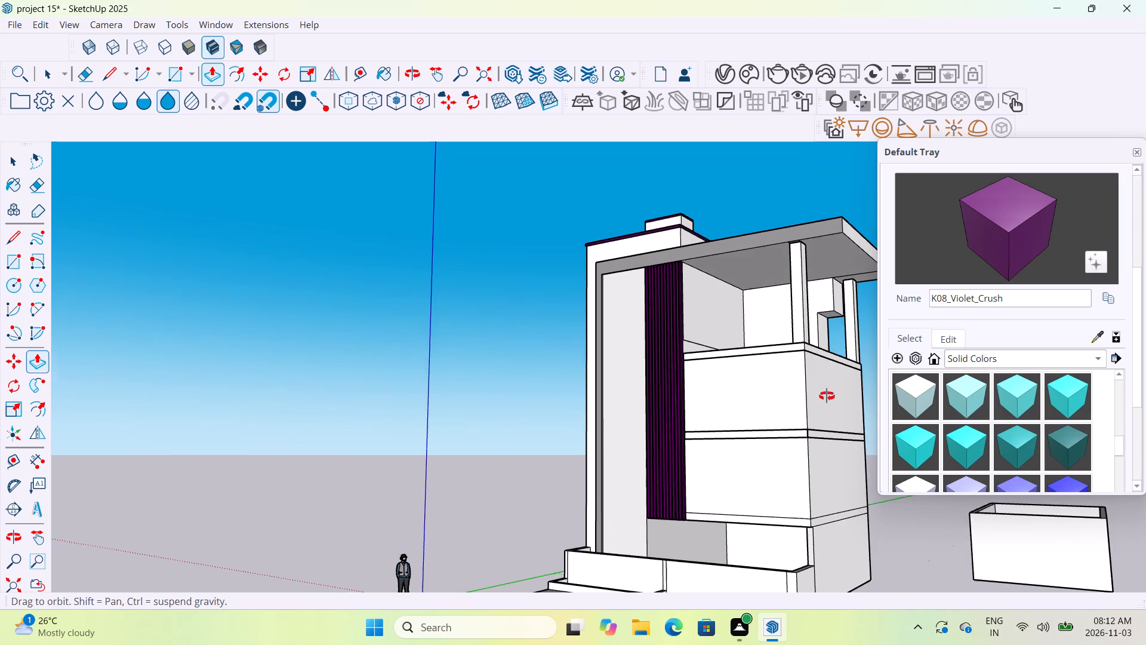
middle_click_drag(827, 396, 743, 462)
scroll(846, 375, "down", 11)
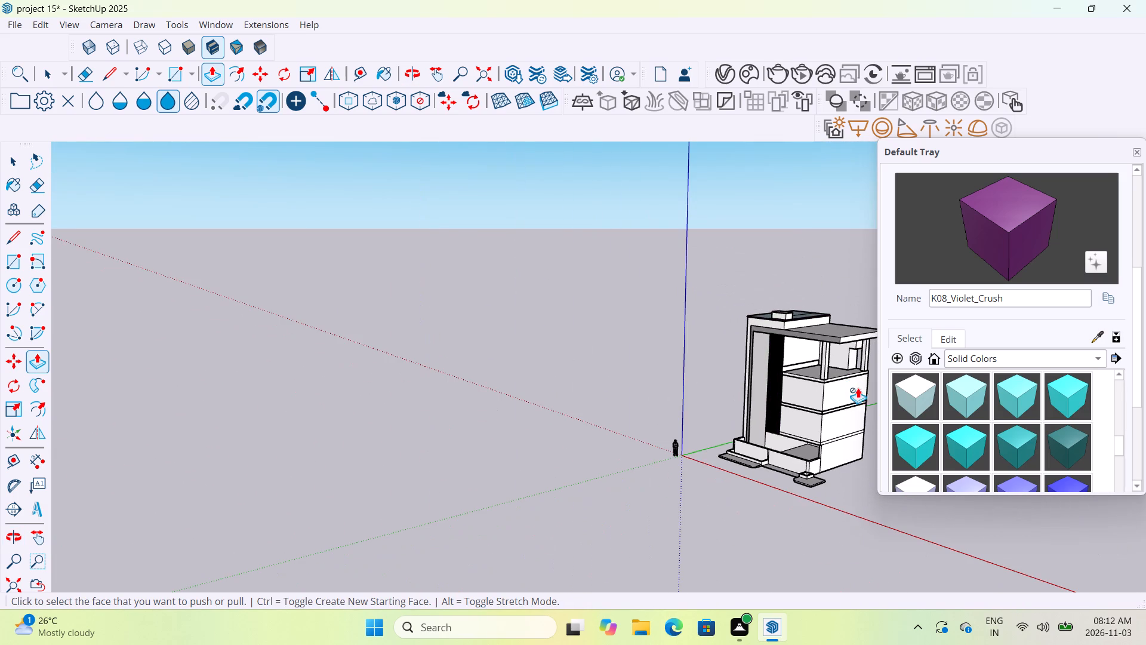
Close the Default Tray to clear the modelling area.
left_click(1139, 152)
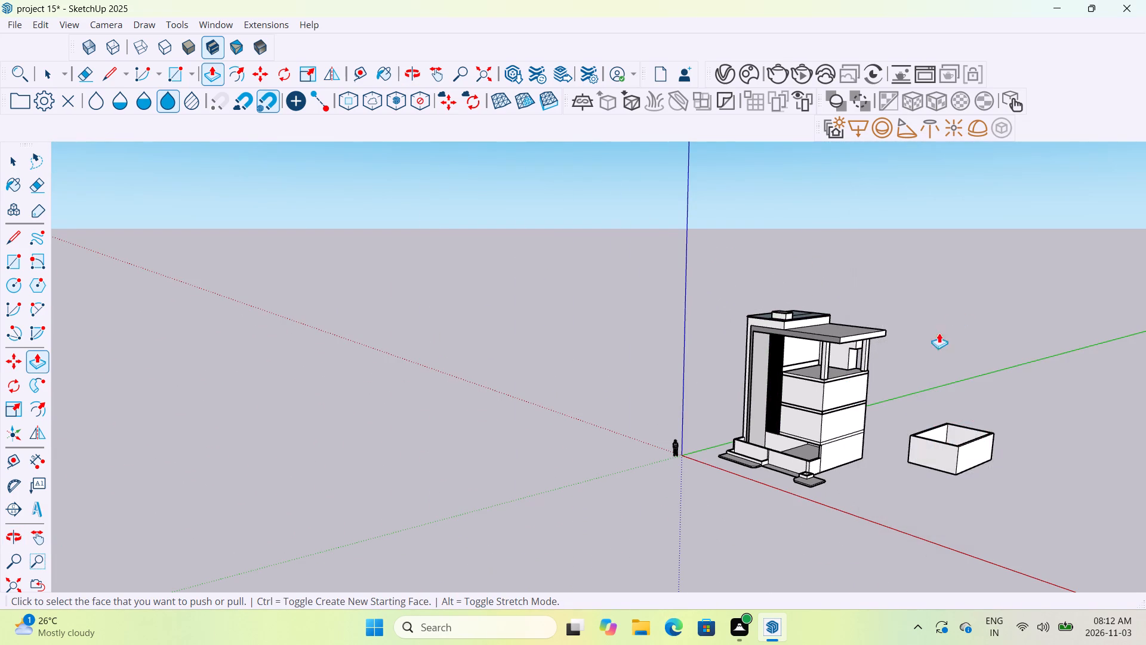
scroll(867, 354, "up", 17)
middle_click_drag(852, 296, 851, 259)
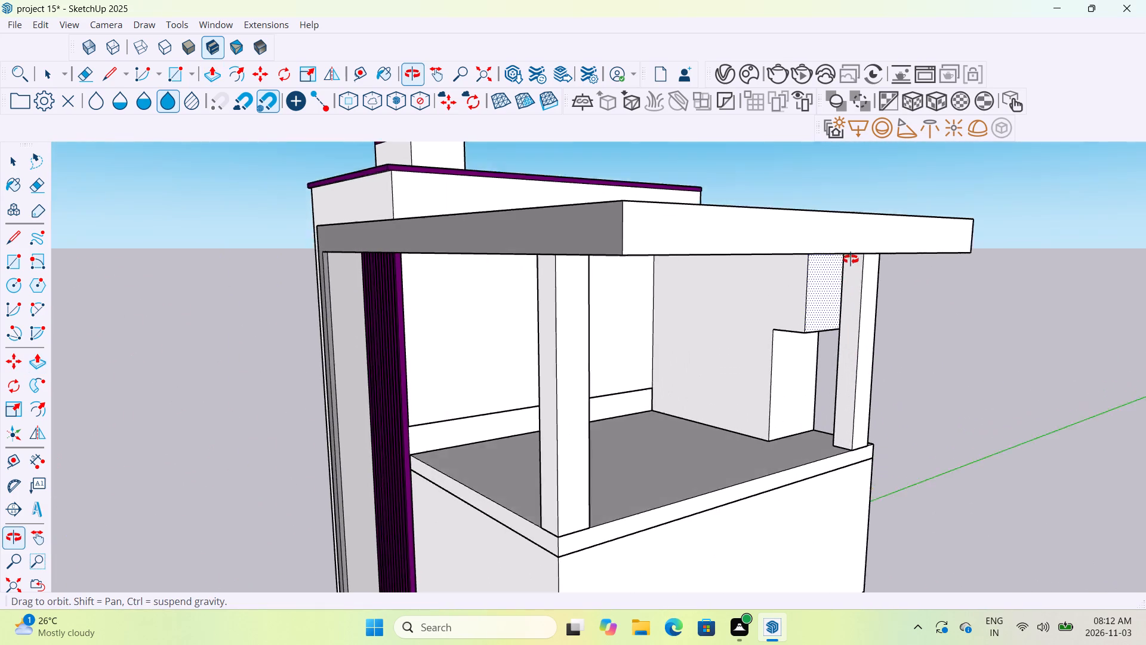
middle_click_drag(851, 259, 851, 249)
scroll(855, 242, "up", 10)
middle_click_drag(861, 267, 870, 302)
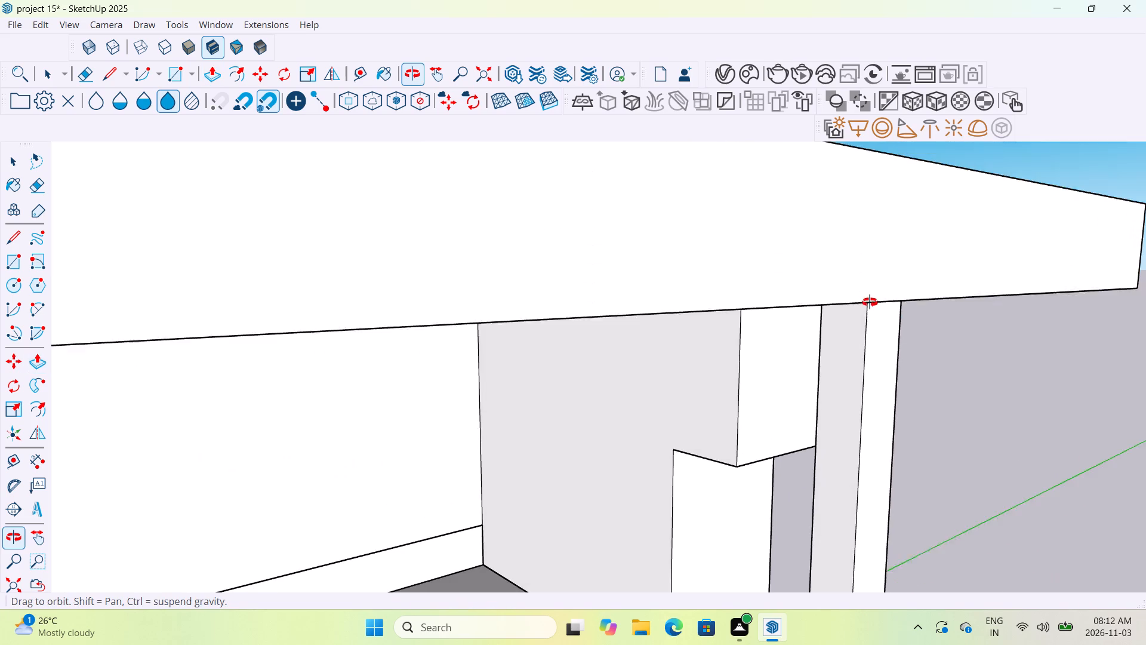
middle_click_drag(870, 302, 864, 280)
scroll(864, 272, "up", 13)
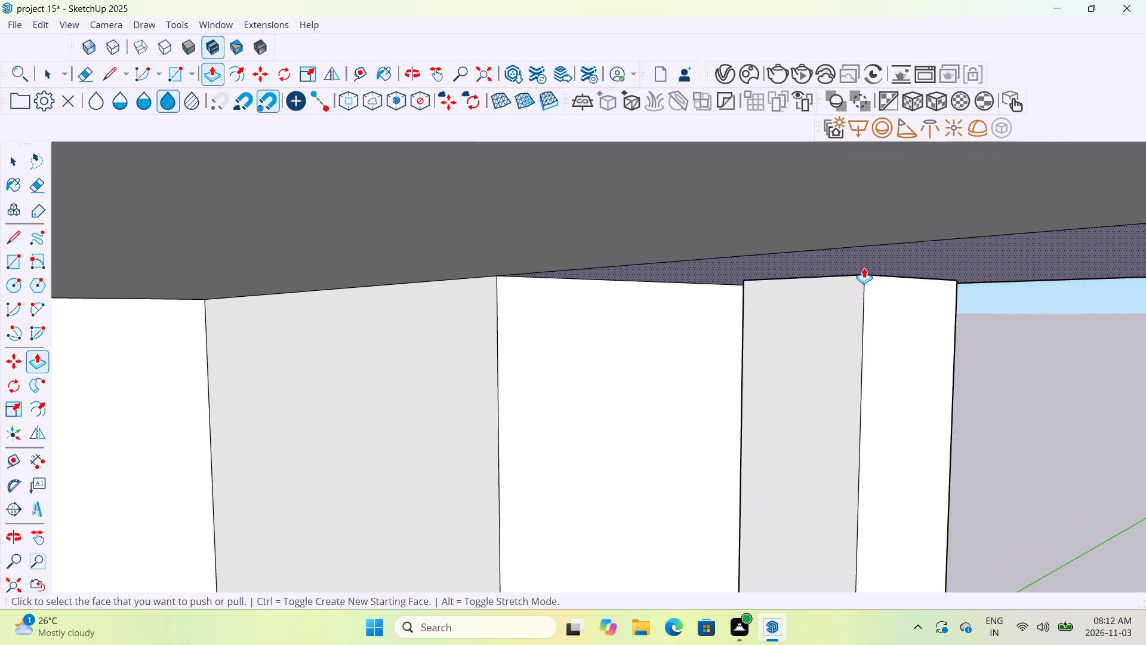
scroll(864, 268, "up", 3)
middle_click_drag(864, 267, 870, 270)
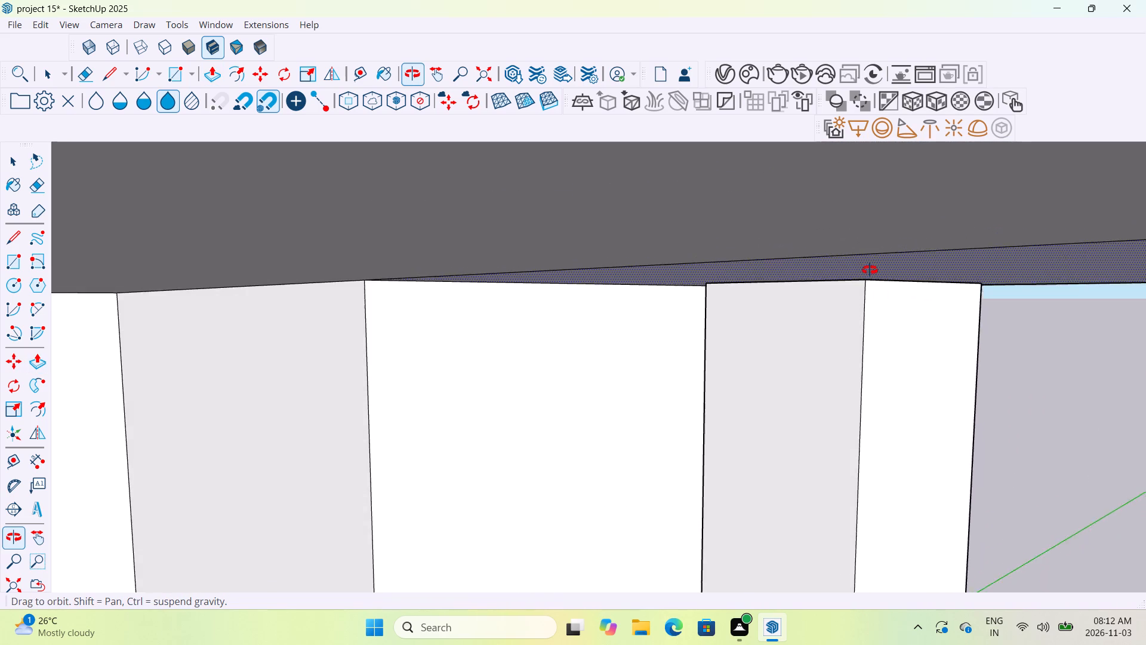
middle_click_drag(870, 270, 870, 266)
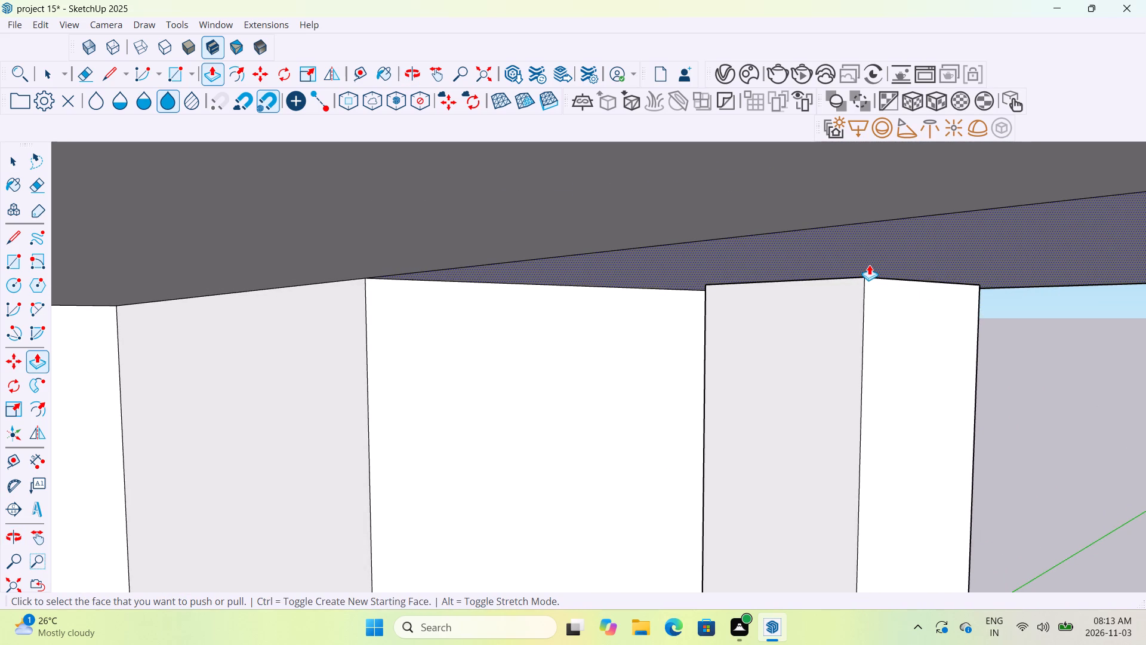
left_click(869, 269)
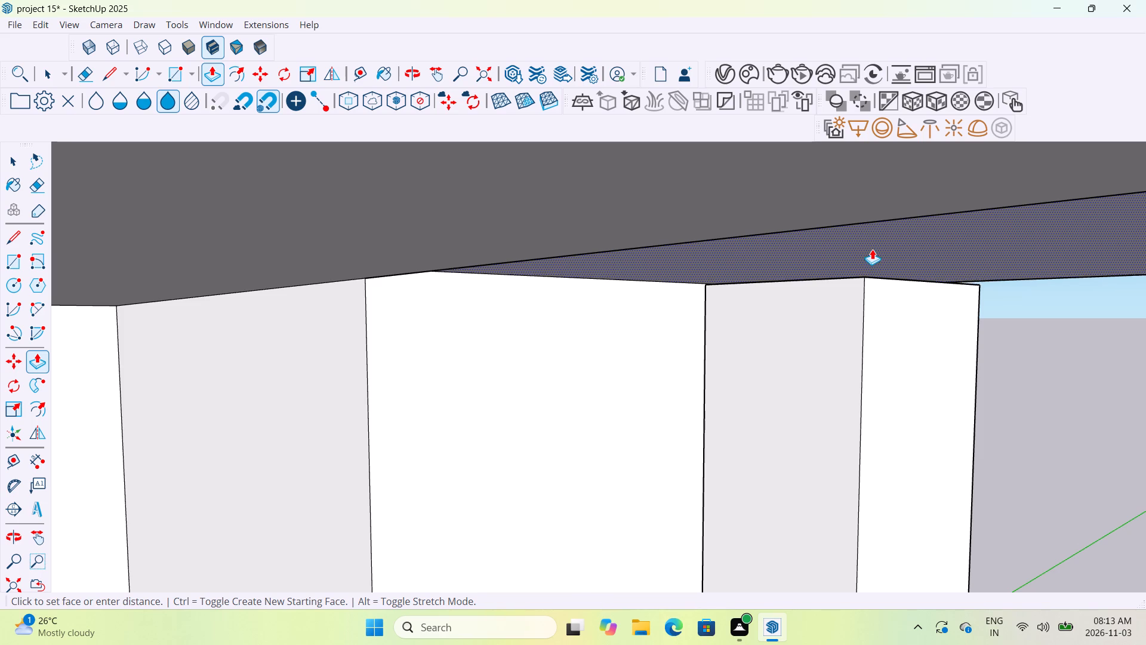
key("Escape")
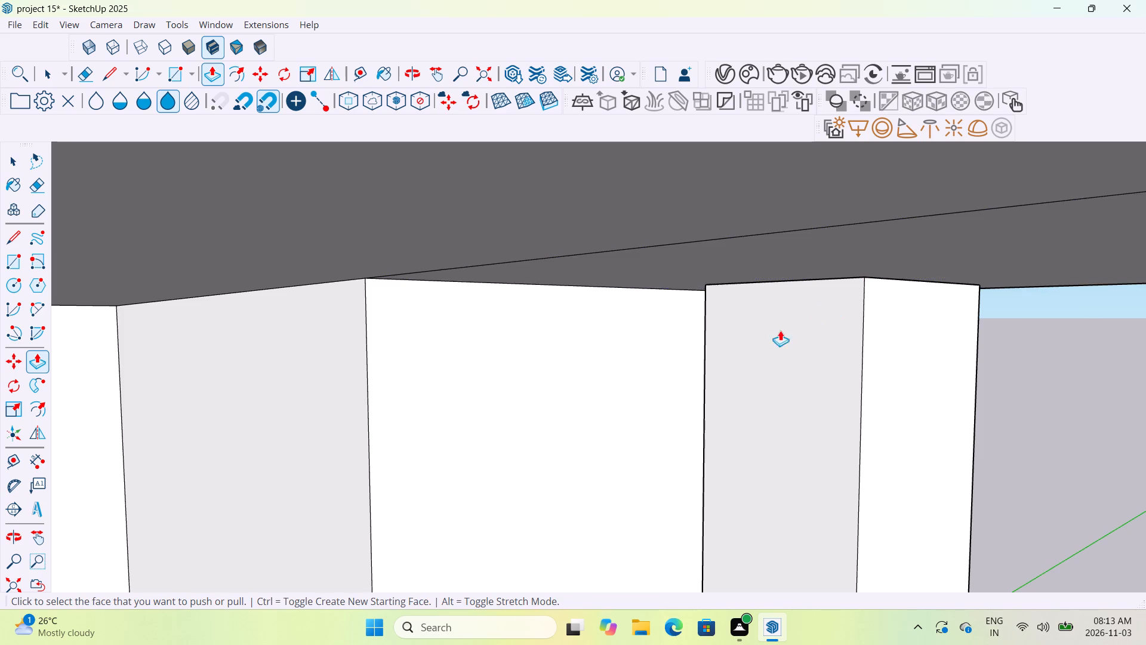
Push/Pull the top floor rear wall's inner face until it aligns with the front face of the rear column.
scroll(584, 321, "down", 11)
middle_click_drag(586, 330, 611, 325)
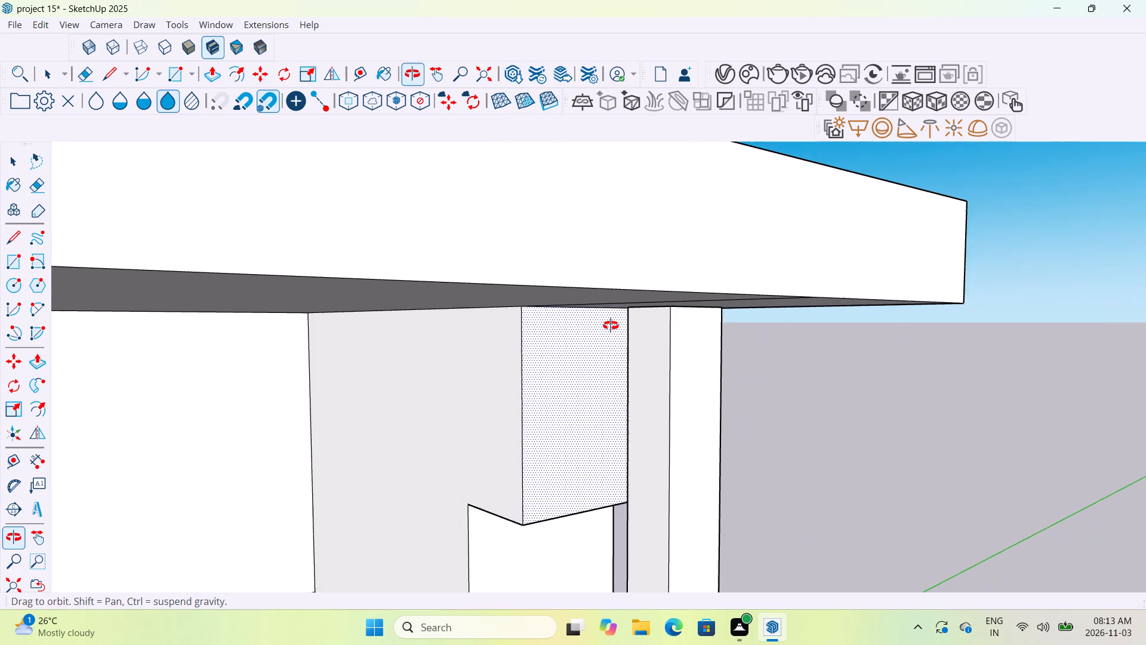
middle_click_drag(611, 325, 615, 325)
left_click(516, 388)
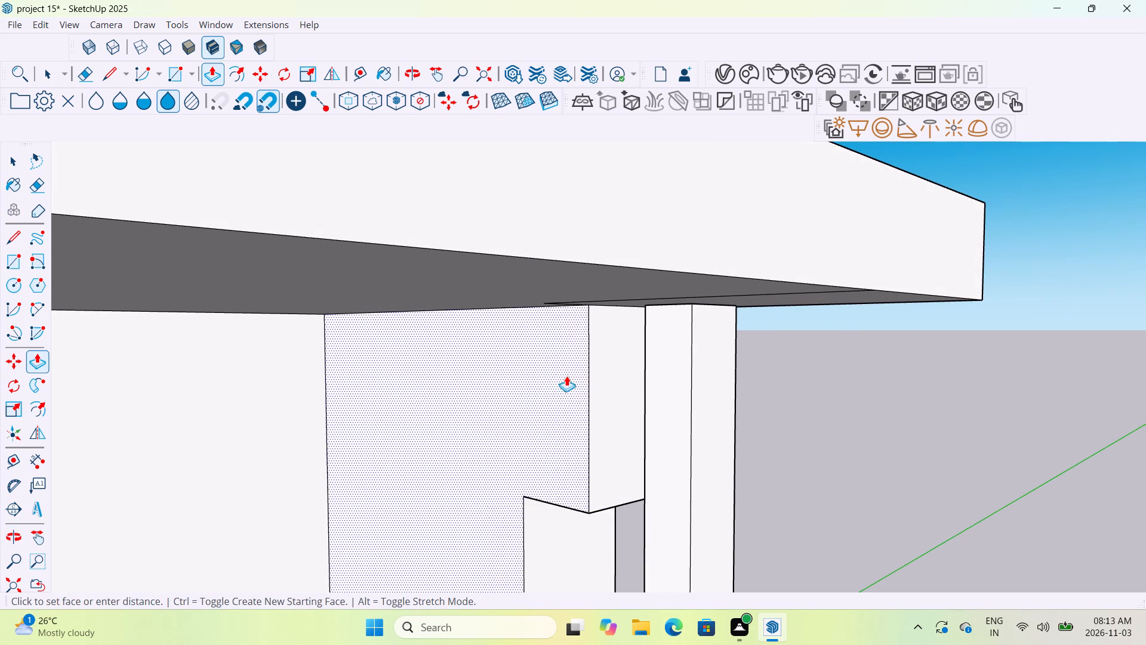
middle_click_drag(593, 365, 645, 374)
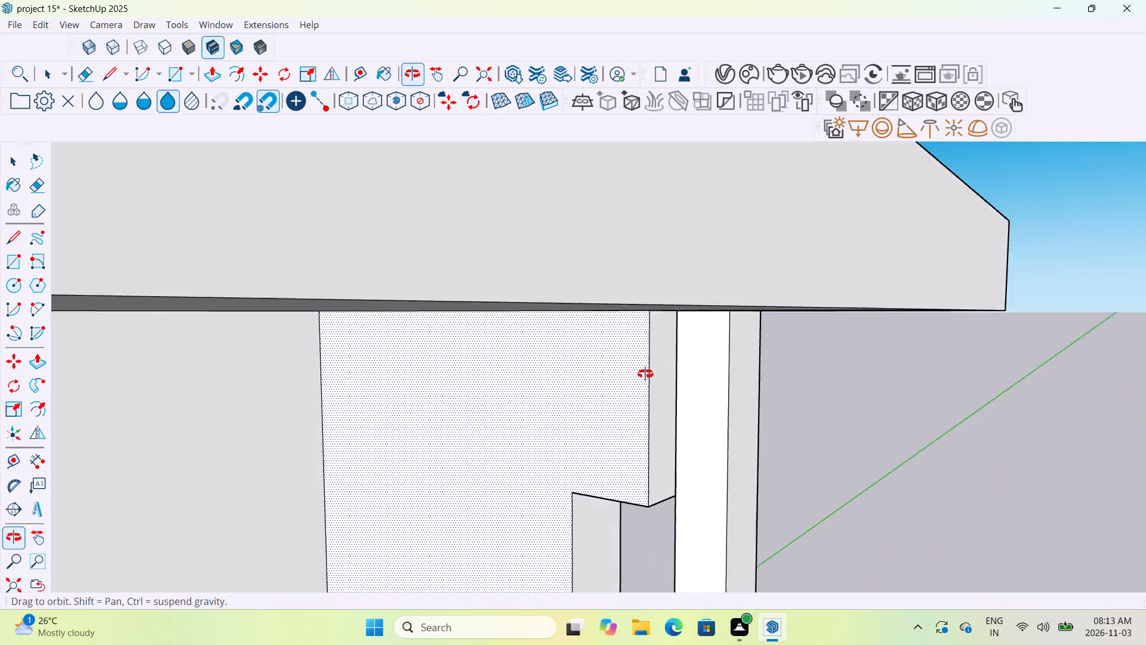
middle_click_drag(645, 374, 731, 370)
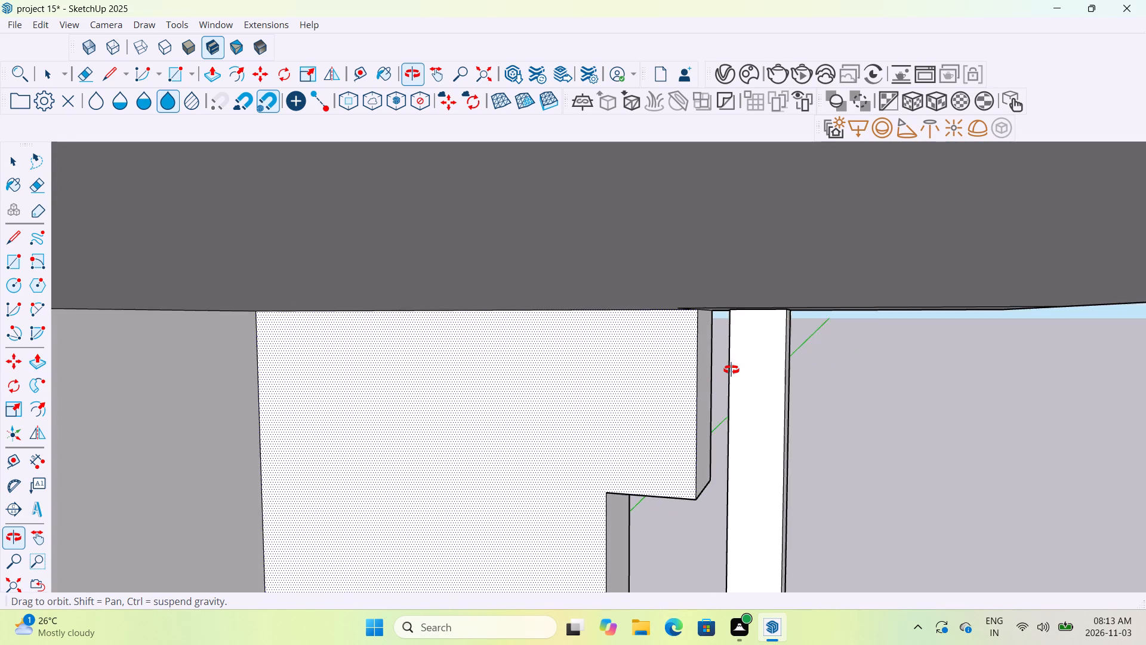
middle_click_drag(731, 370, 786, 366)
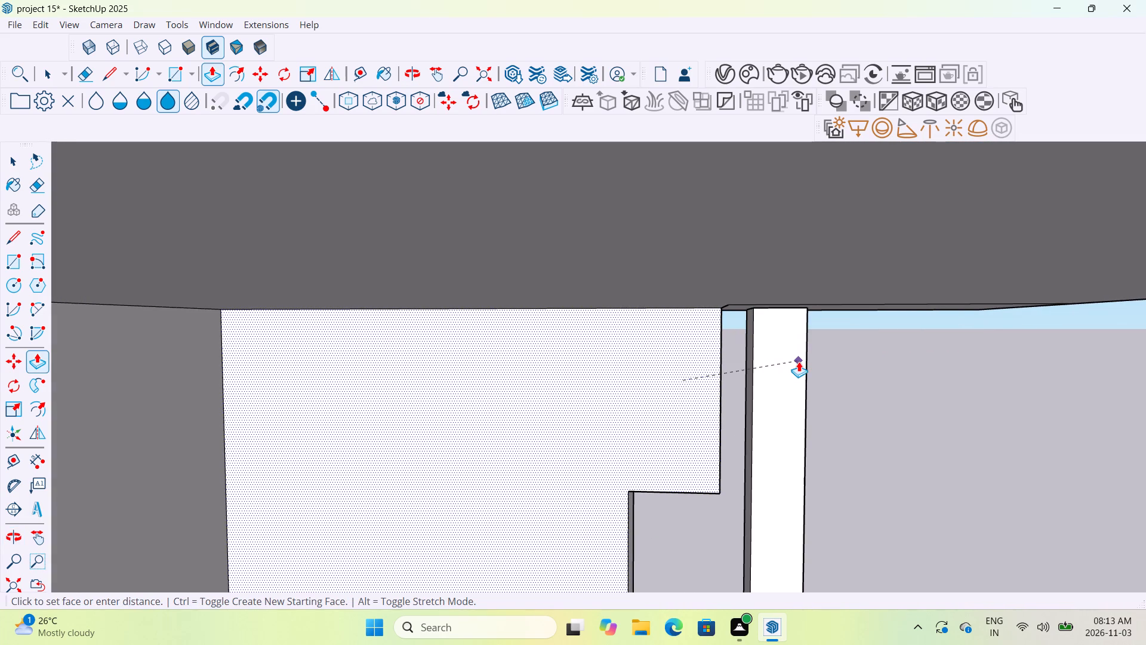
left_click(798, 361)
scroll(798, 363, "down", 11)
scroll(798, 364, "up", 1)
scroll(798, 364, "down", 8)
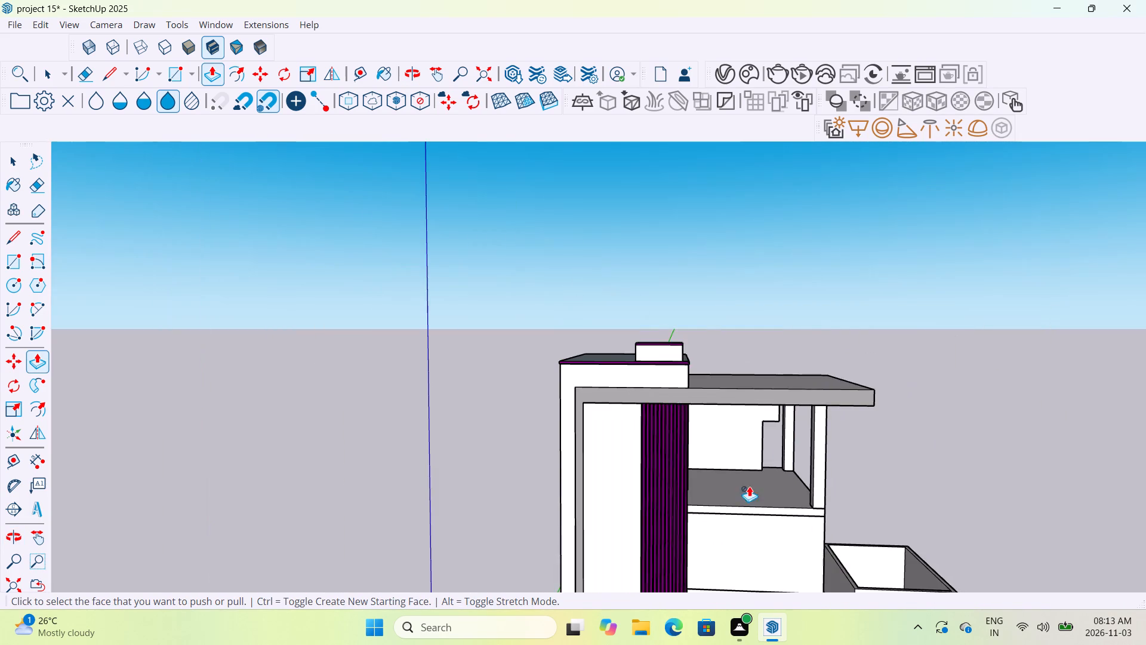
Move the rear column along the top floor's outer side edge toward the front until it stands just clear of the rear wall's end.
middle_click_drag(745, 492, 785, 407)
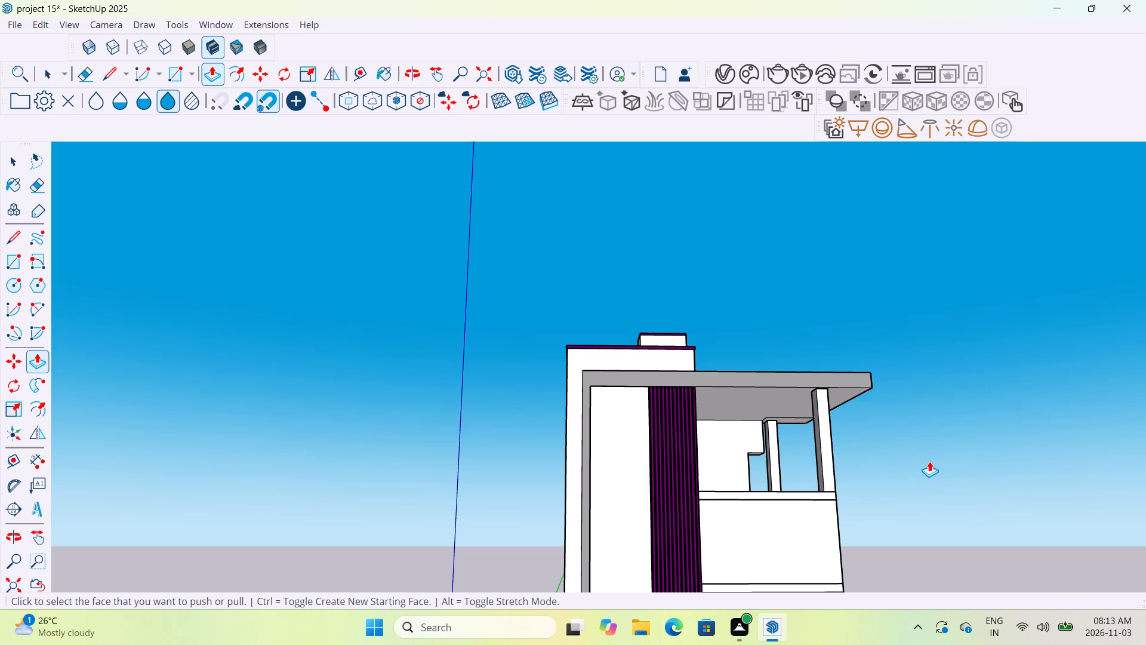
middle_click_drag(929, 461, 639, 530)
middle_click_drag(891, 528, 735, 527)
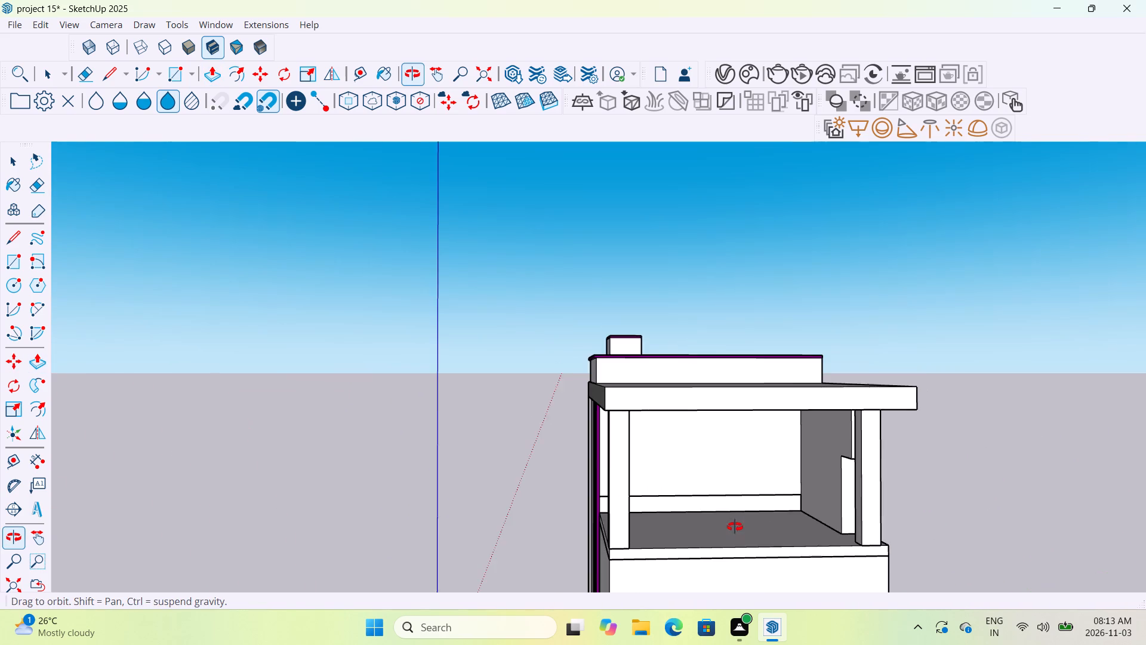
middle_click_drag(735, 527, 734, 527)
middle_click_drag(911, 530, 815, 511)
scroll(829, 527, "up", 5)
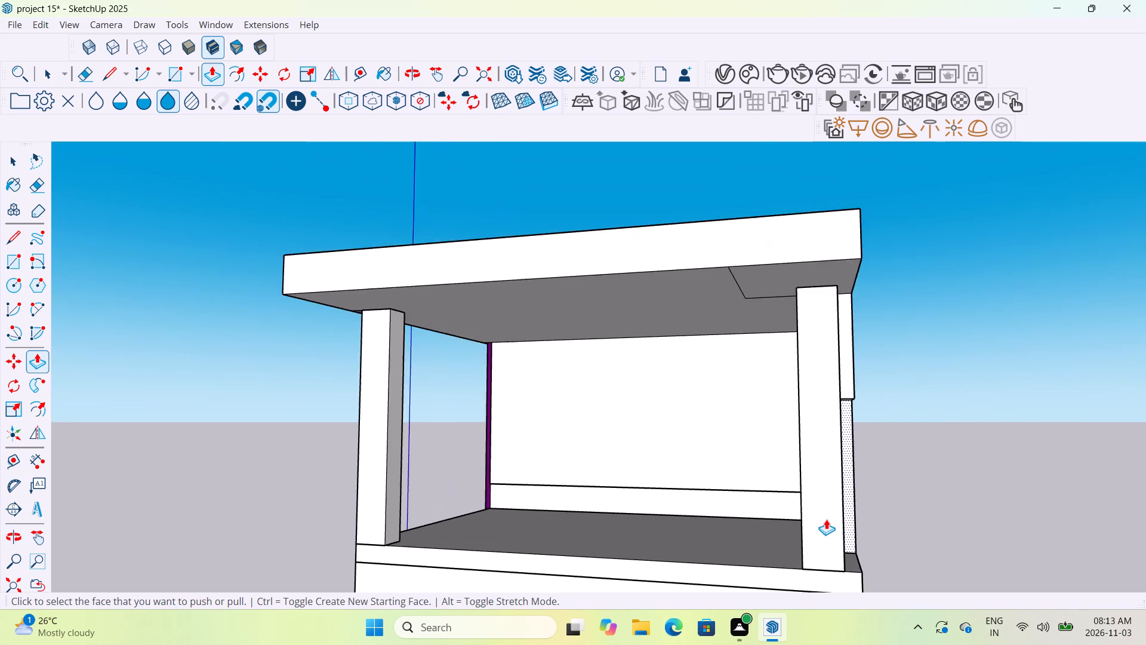
scroll(826, 519, "up", 5)
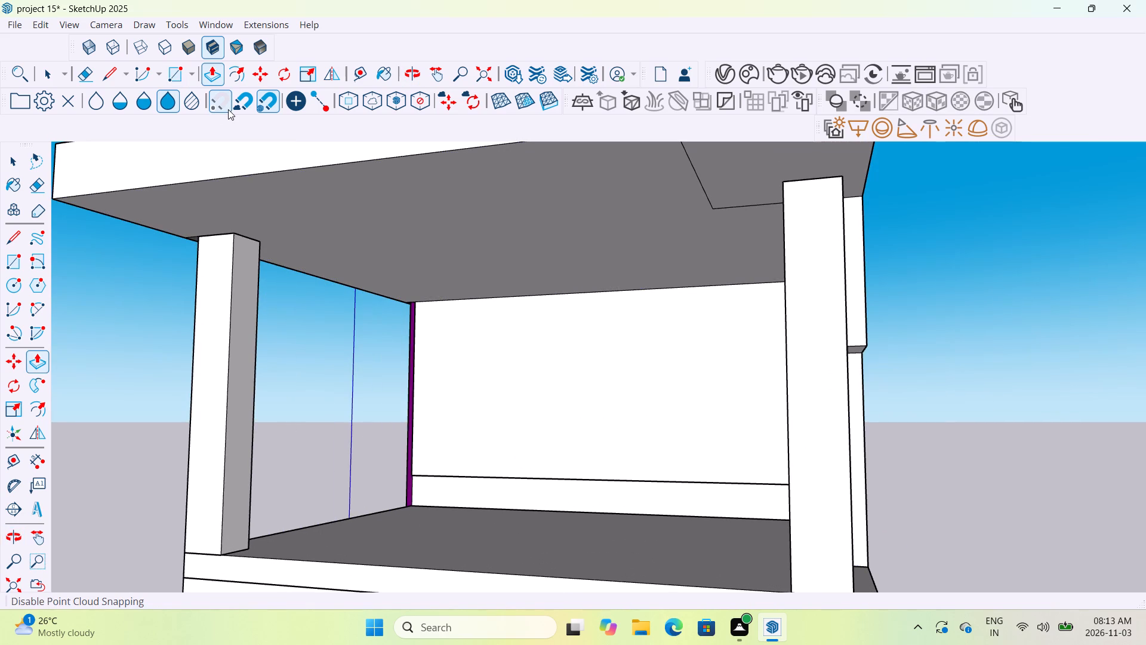
key("n")
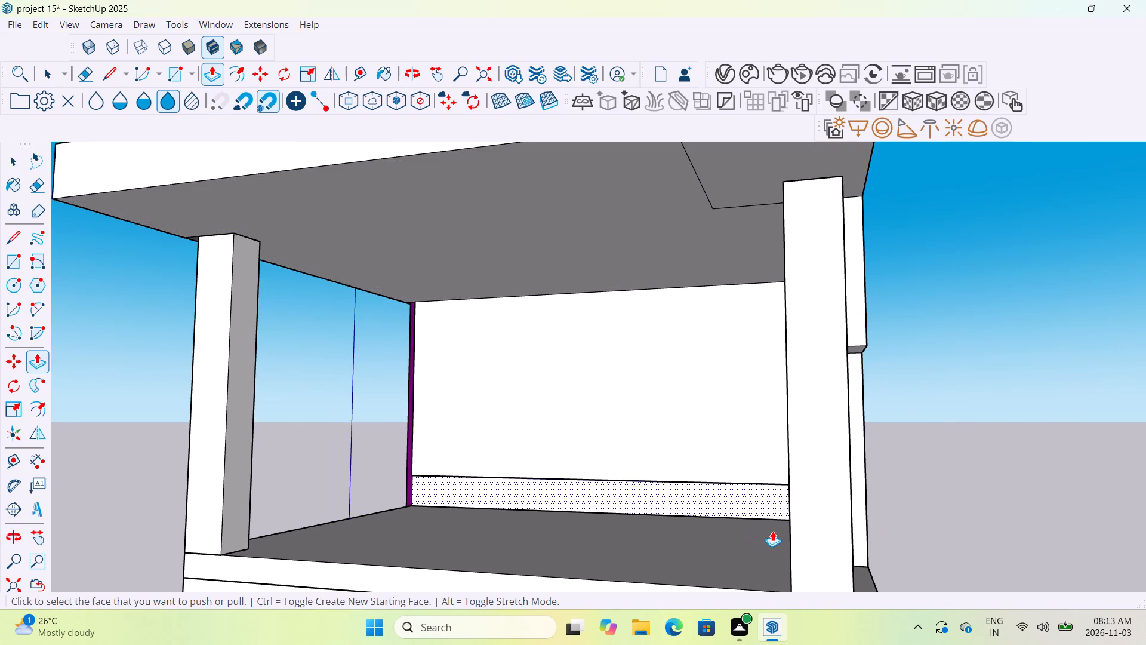
key("m")
scroll(762, 535, "down", 6)
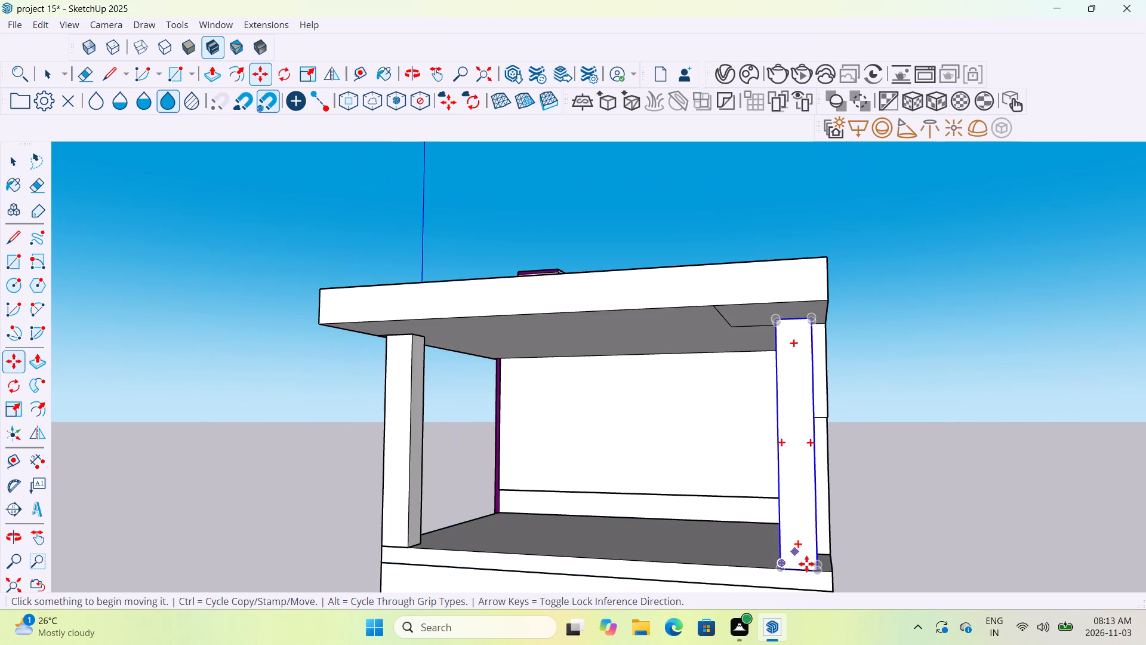
scroll(808, 565, "up", 7)
left_click(827, 575)
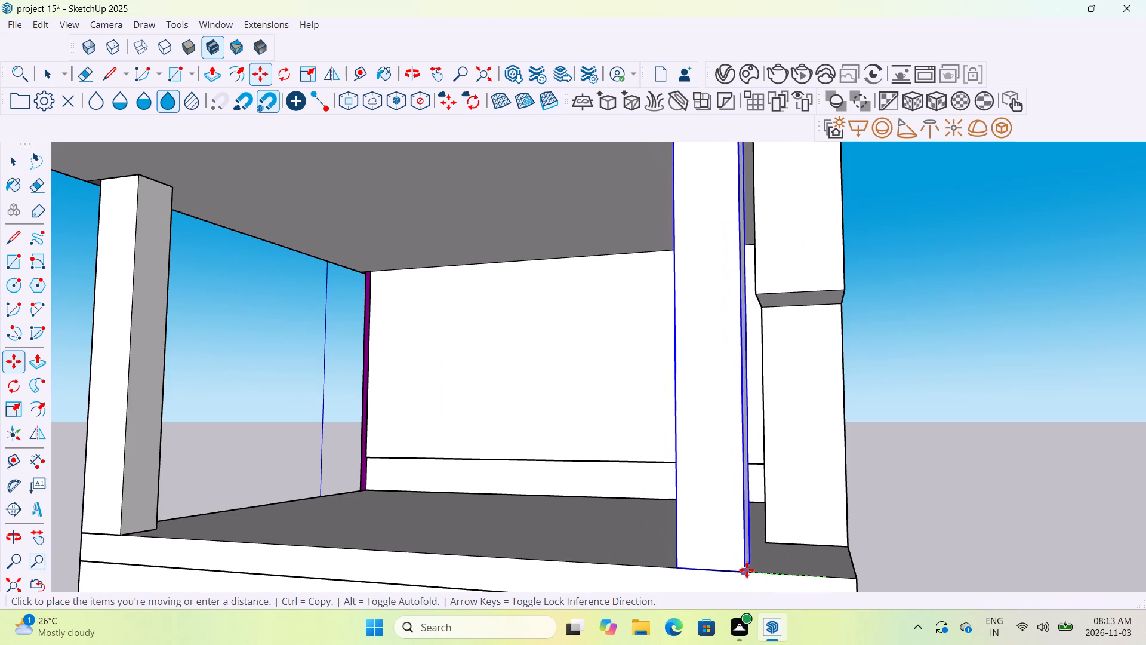
left_click(756, 570)
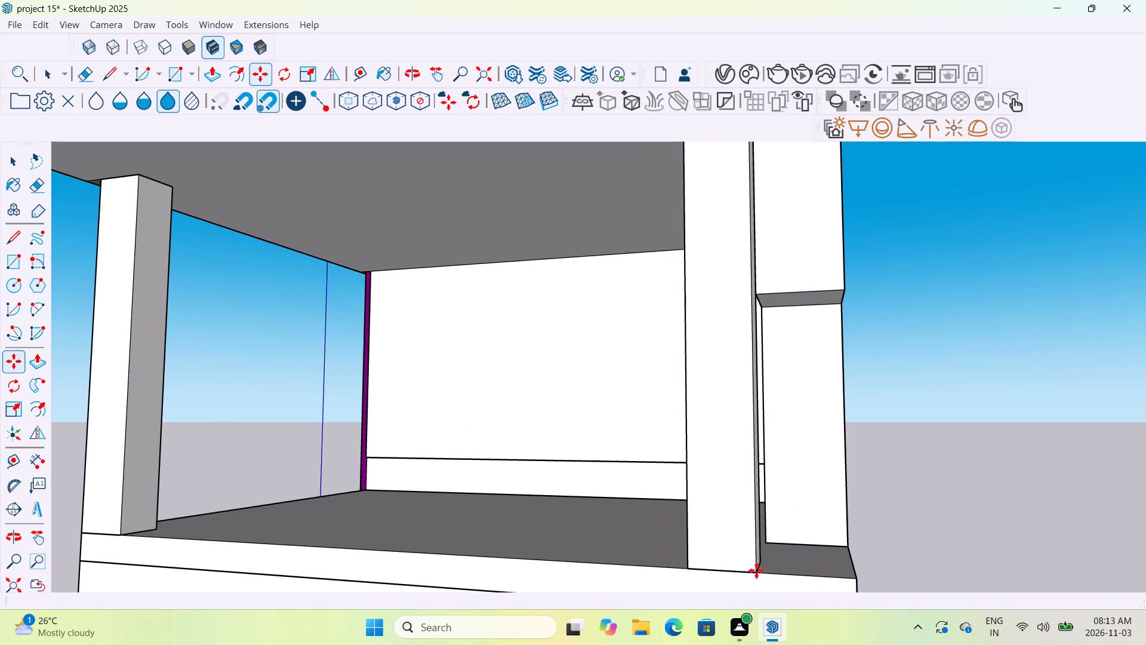
Examine the top floor columns, stepped rear wall and overhanging roof slab from the front and from below.
scroll(756, 570, "down", 16)
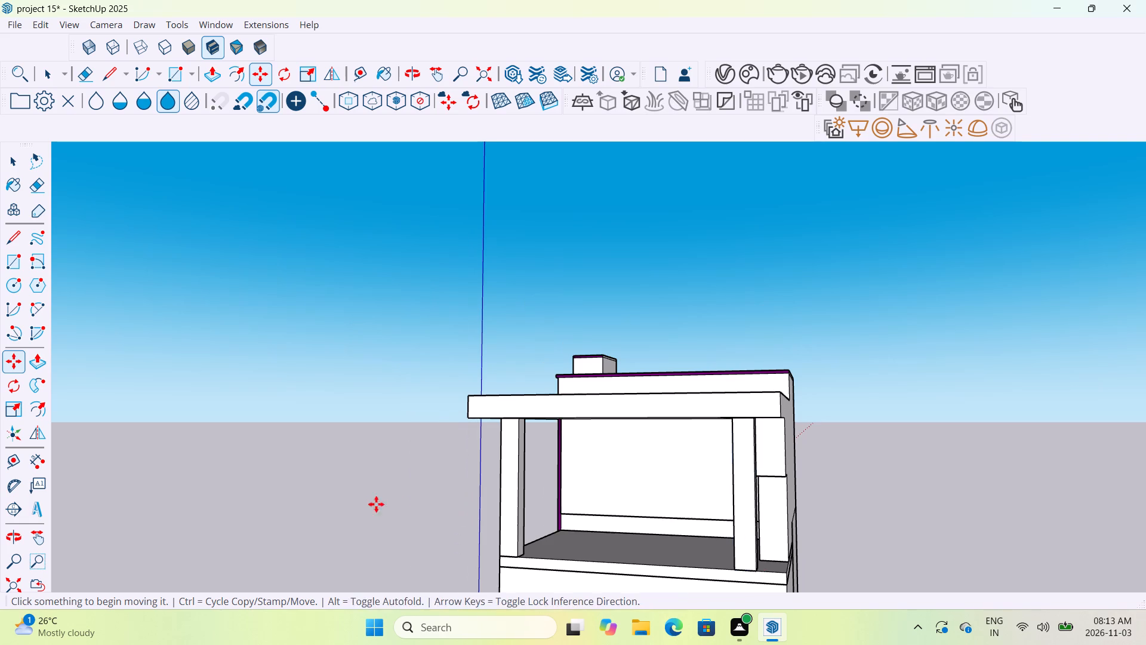
middle_click_drag(376, 504, 949, 477)
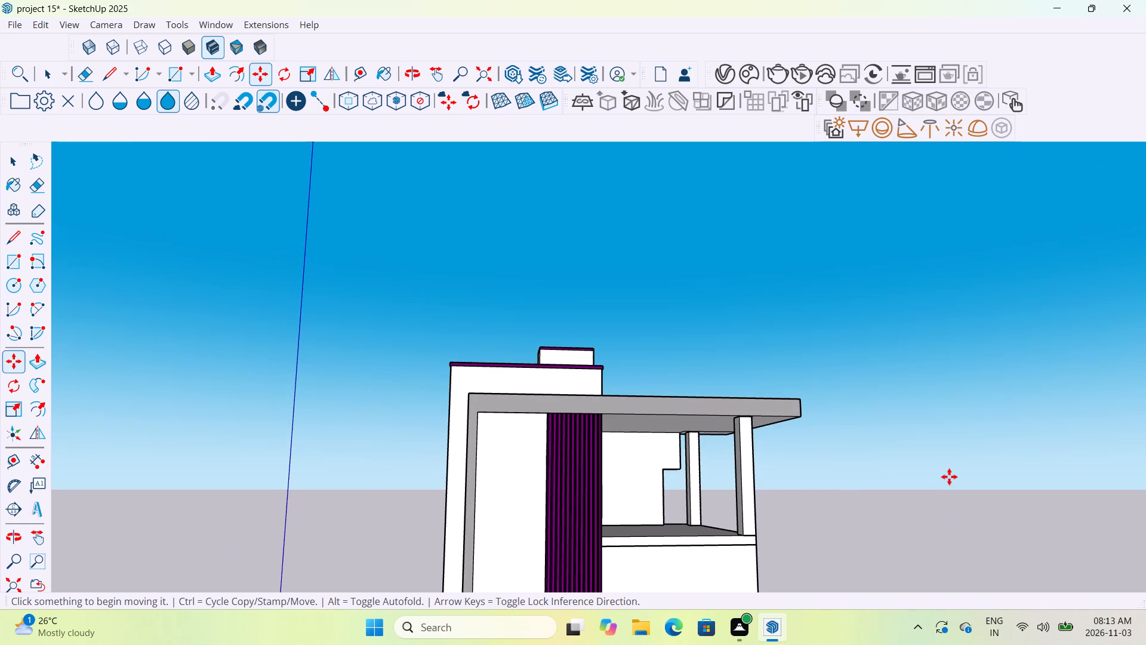
scroll(729, 491, "up", 6)
middle_click_drag(729, 491, 734, 542)
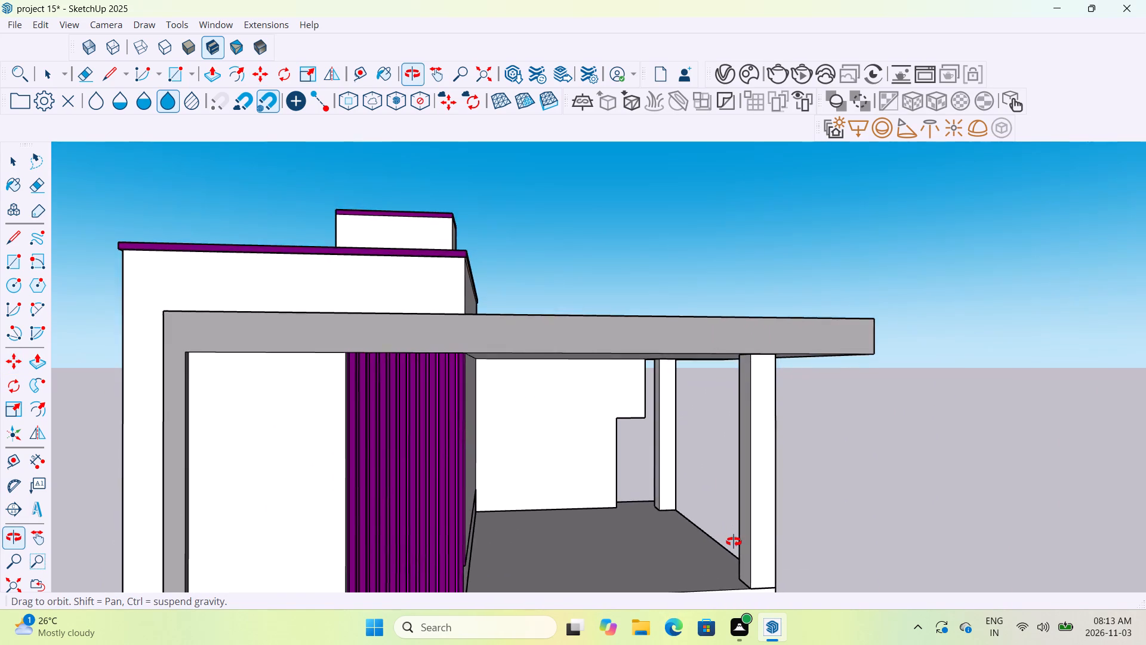
middle_click_drag(734, 542, 734, 542)
scroll(734, 542, "down", 4)
middle_click_drag(679, 543, 730, 478)
scroll(655, 483, "up", 9)
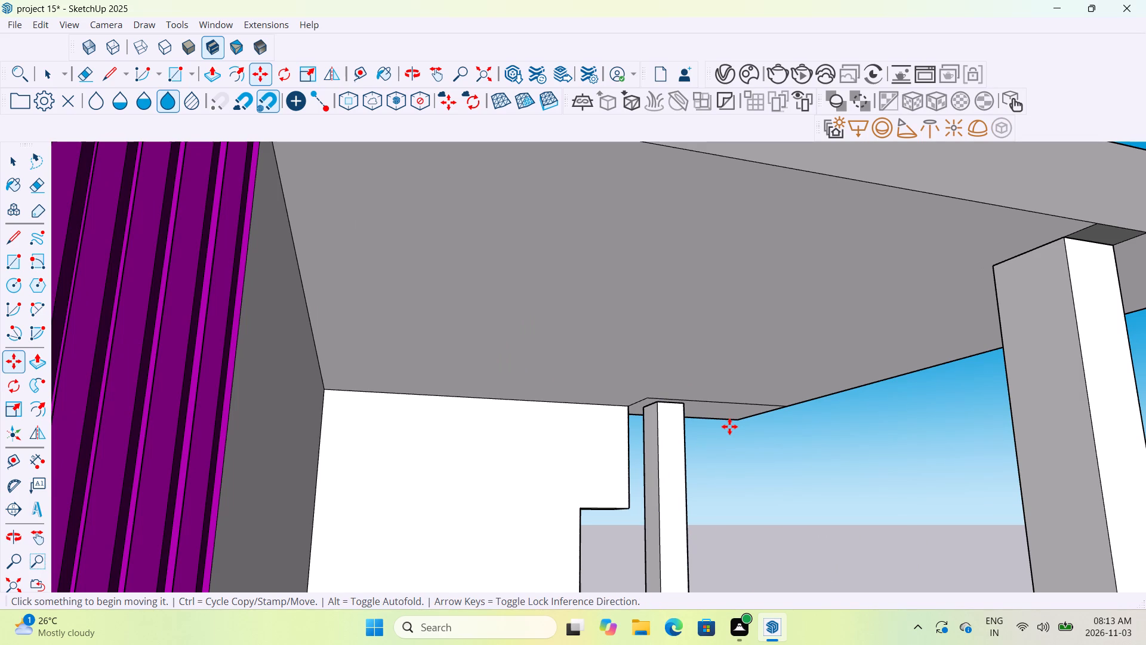
scroll(729, 426, "down", 5)
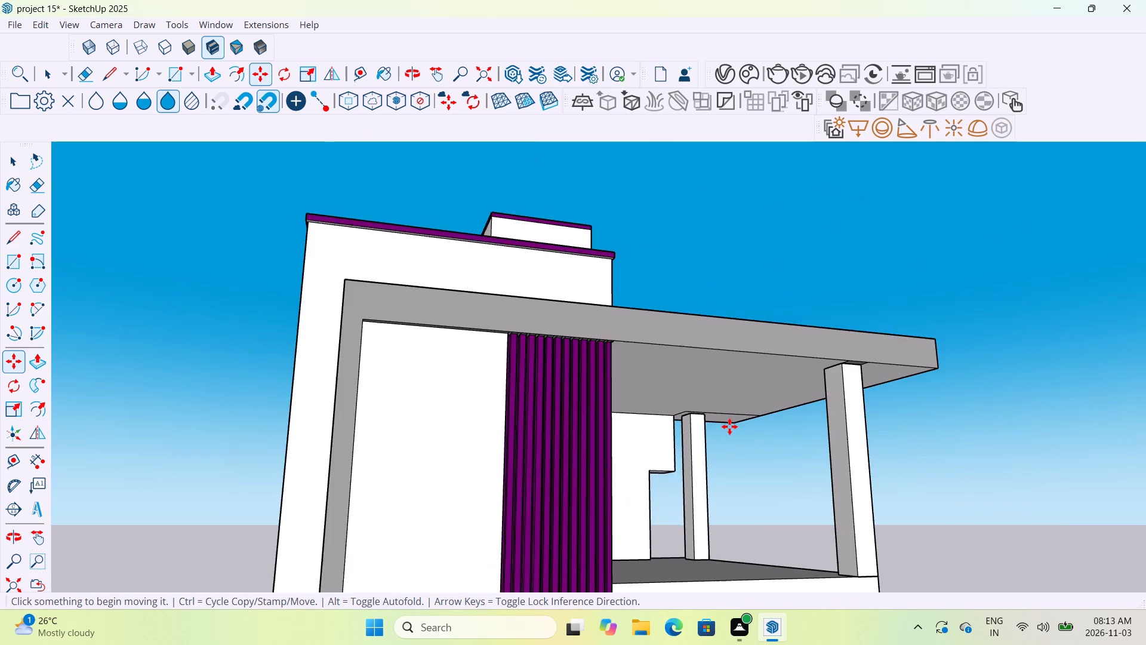
scroll(729, 426, "down", 5)
middle_click_drag(875, 496, 836, 514)
scroll(836, 514, "down", 6)
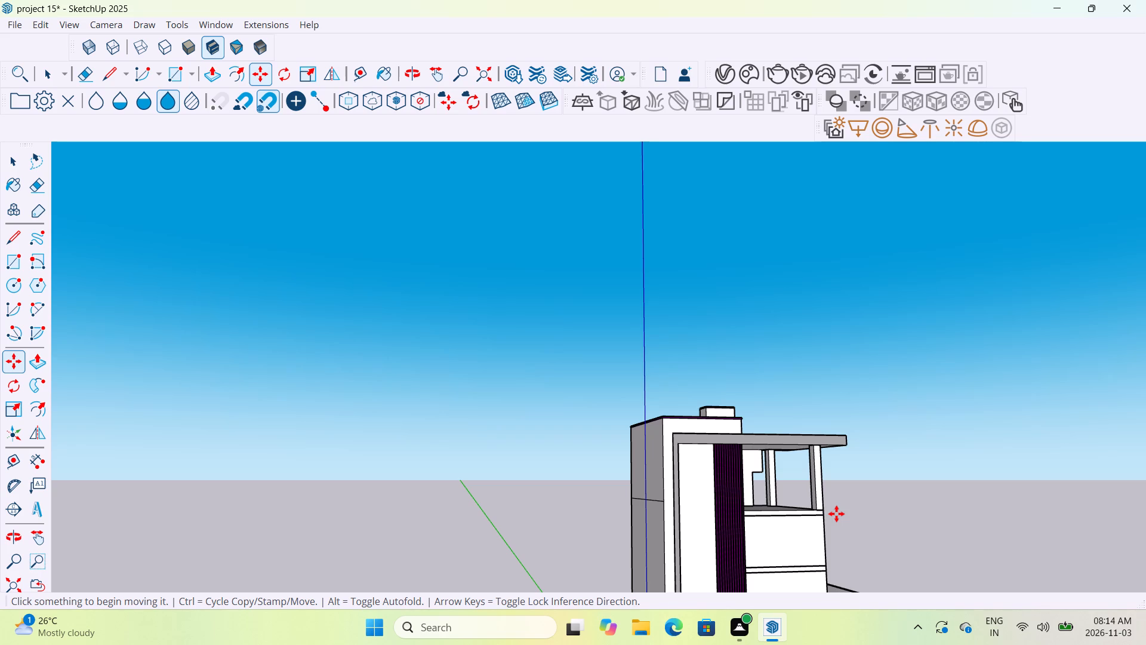
Move the top floor's front column diagonally inward by its base corner, so it stands slightly back from the floor slab's outer corner.
middle_click_drag(867, 508, 765, 565)
scroll(836, 508, "up", 8)
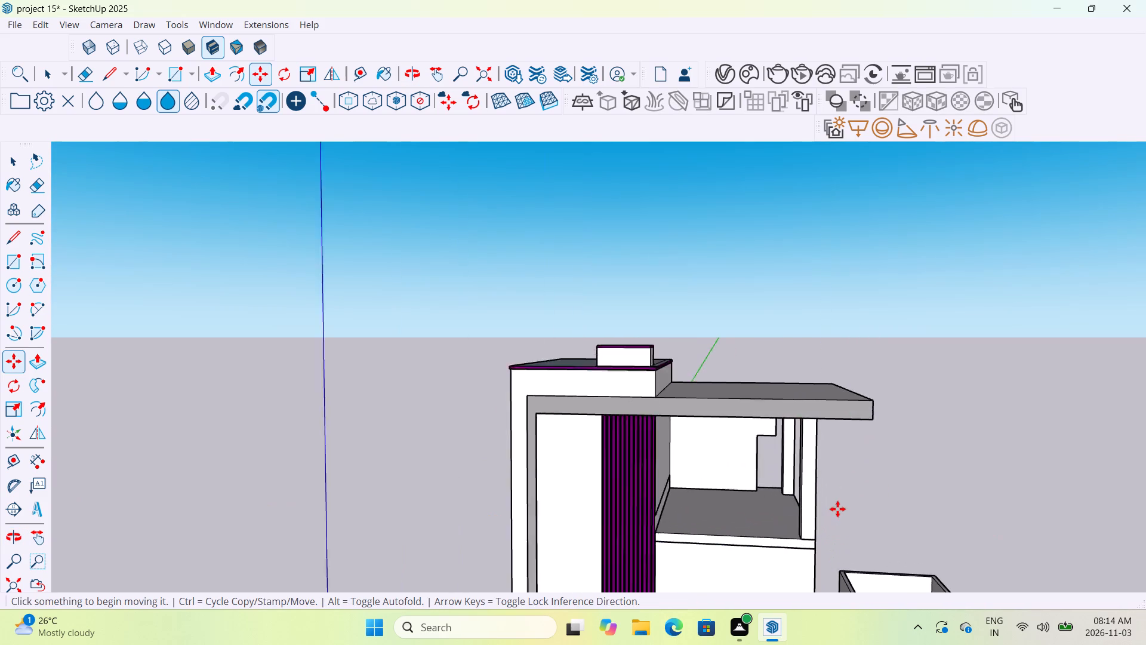
scroll(837, 509, "up", 5)
middle_click_drag(783, 547, 778, 536)
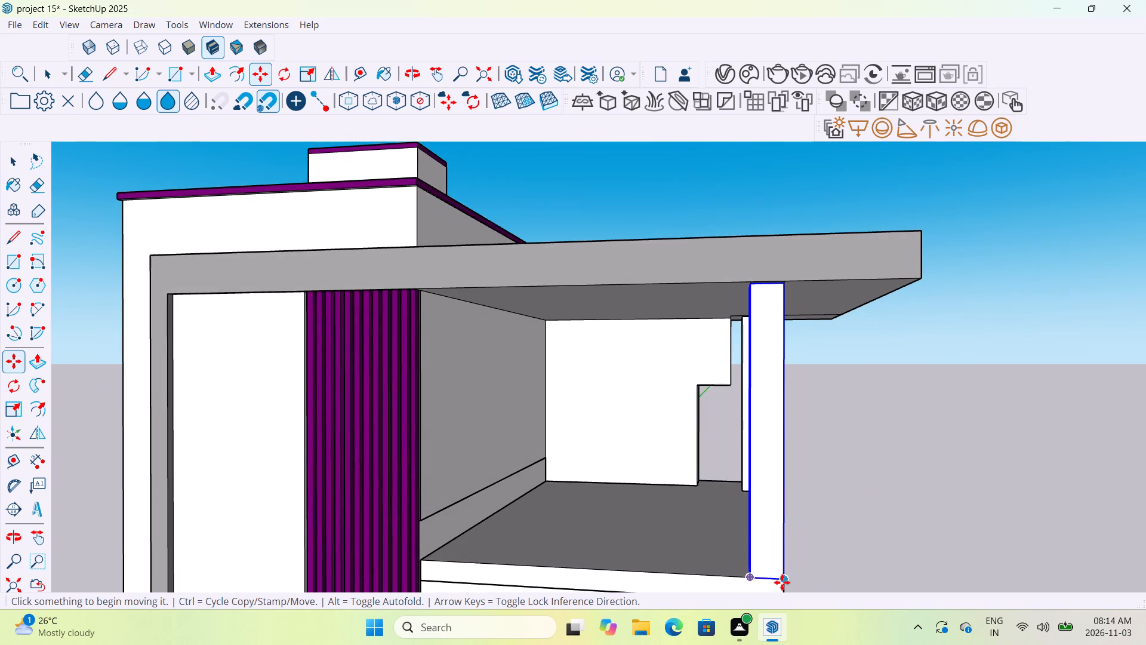
left_click(782, 578)
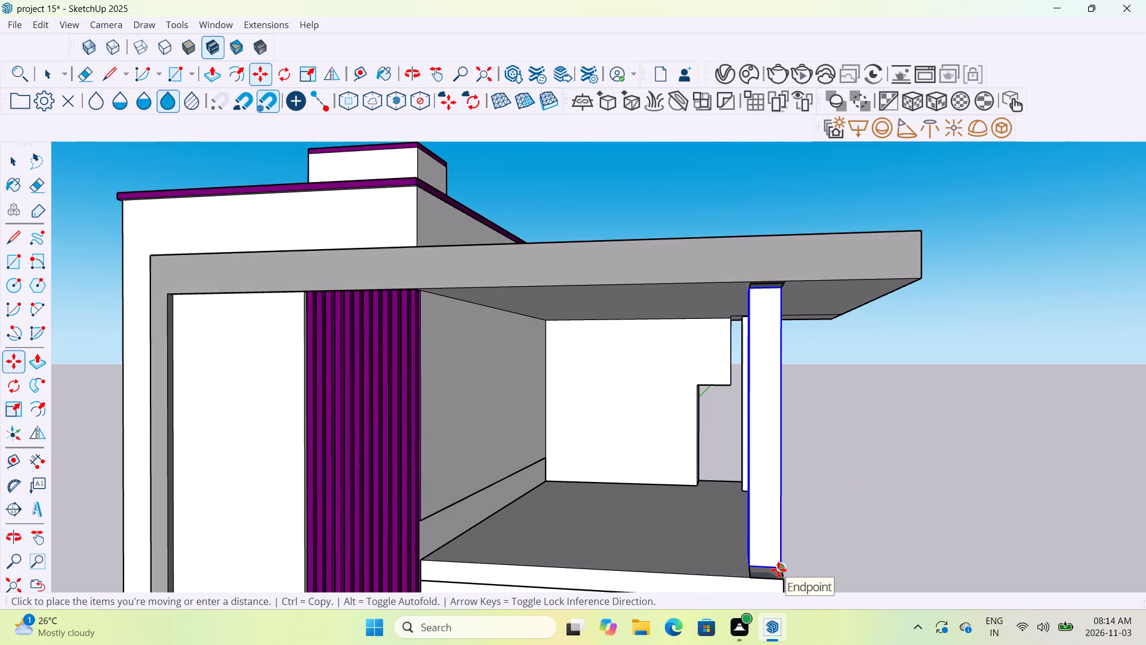
scroll(778, 570, "up", 5)
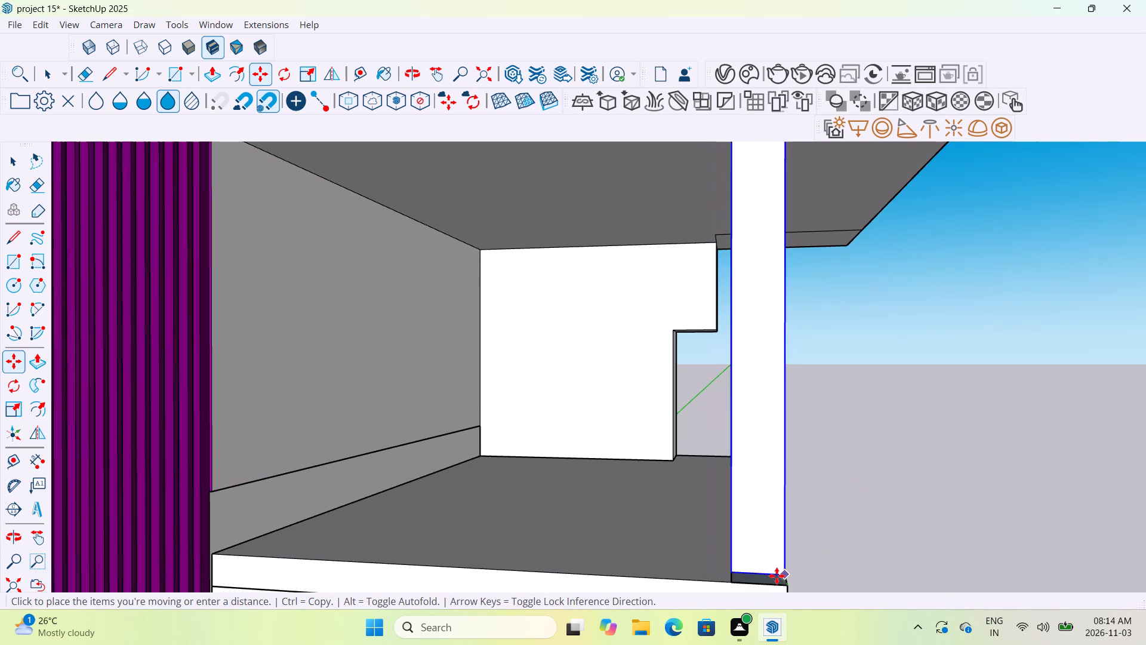
scroll(777, 576, "up", 6)
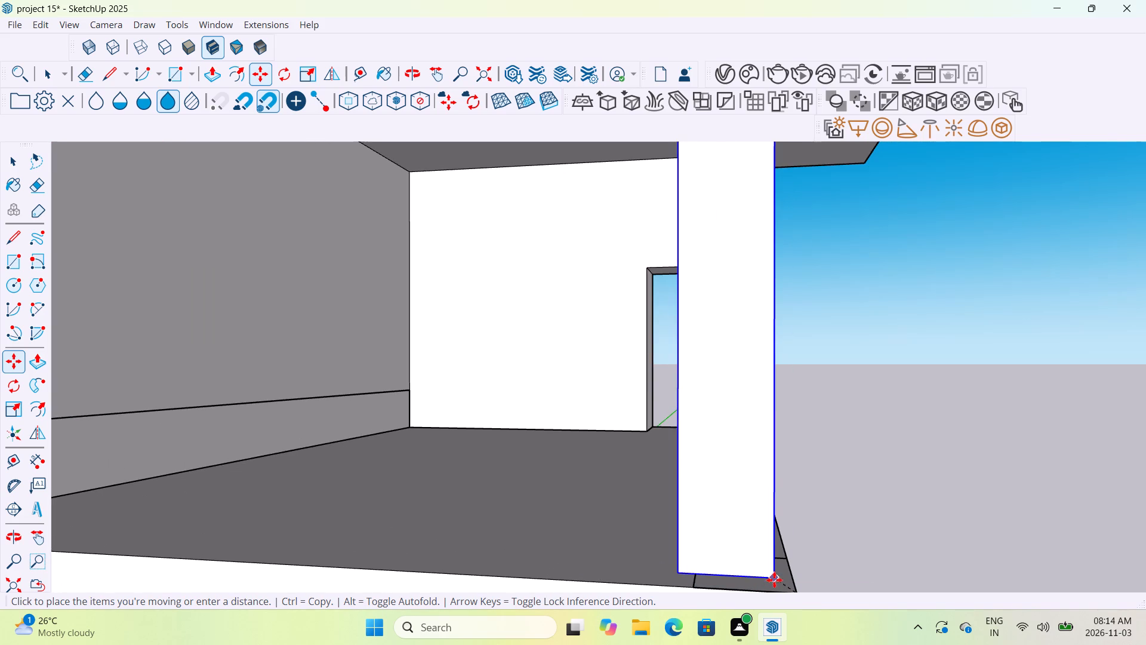
left_click(774, 581)
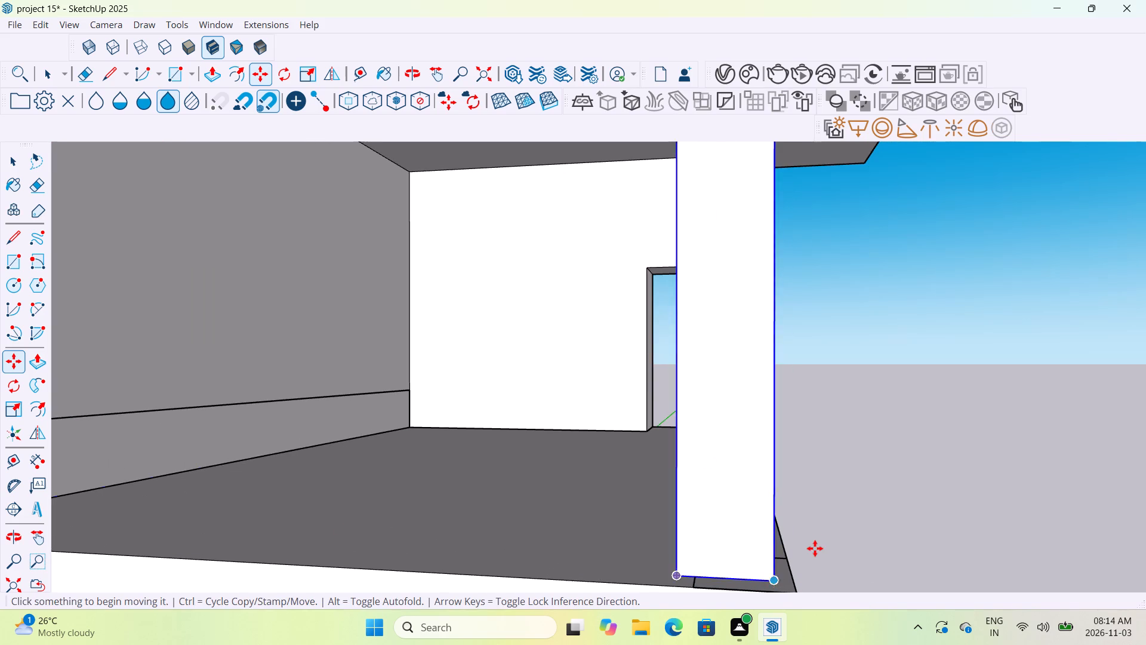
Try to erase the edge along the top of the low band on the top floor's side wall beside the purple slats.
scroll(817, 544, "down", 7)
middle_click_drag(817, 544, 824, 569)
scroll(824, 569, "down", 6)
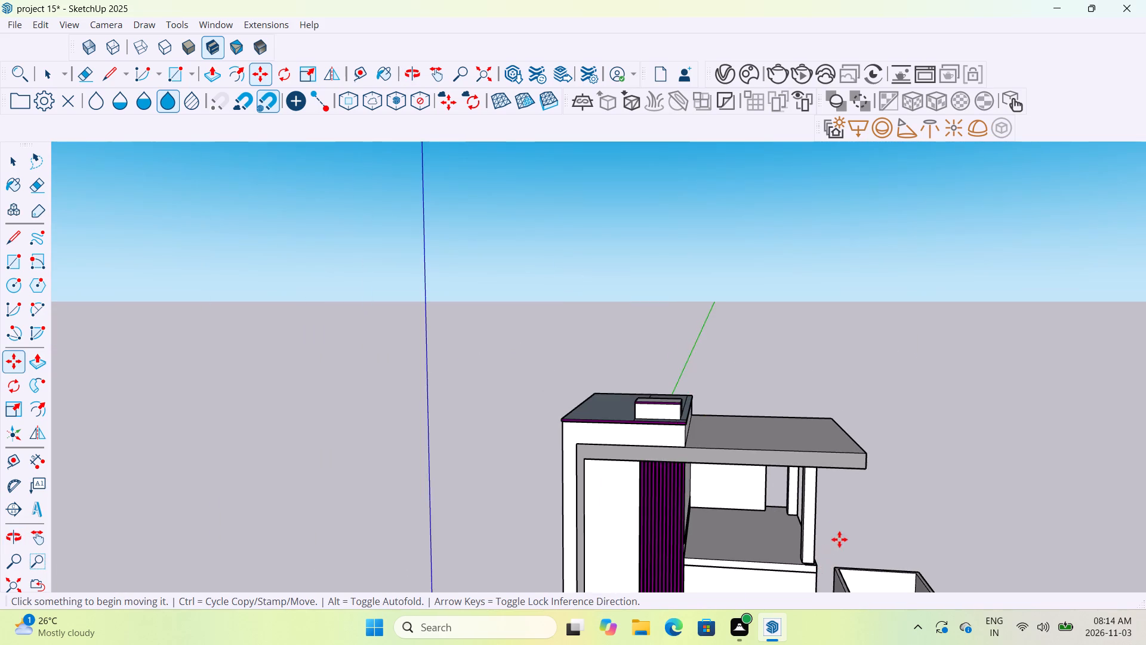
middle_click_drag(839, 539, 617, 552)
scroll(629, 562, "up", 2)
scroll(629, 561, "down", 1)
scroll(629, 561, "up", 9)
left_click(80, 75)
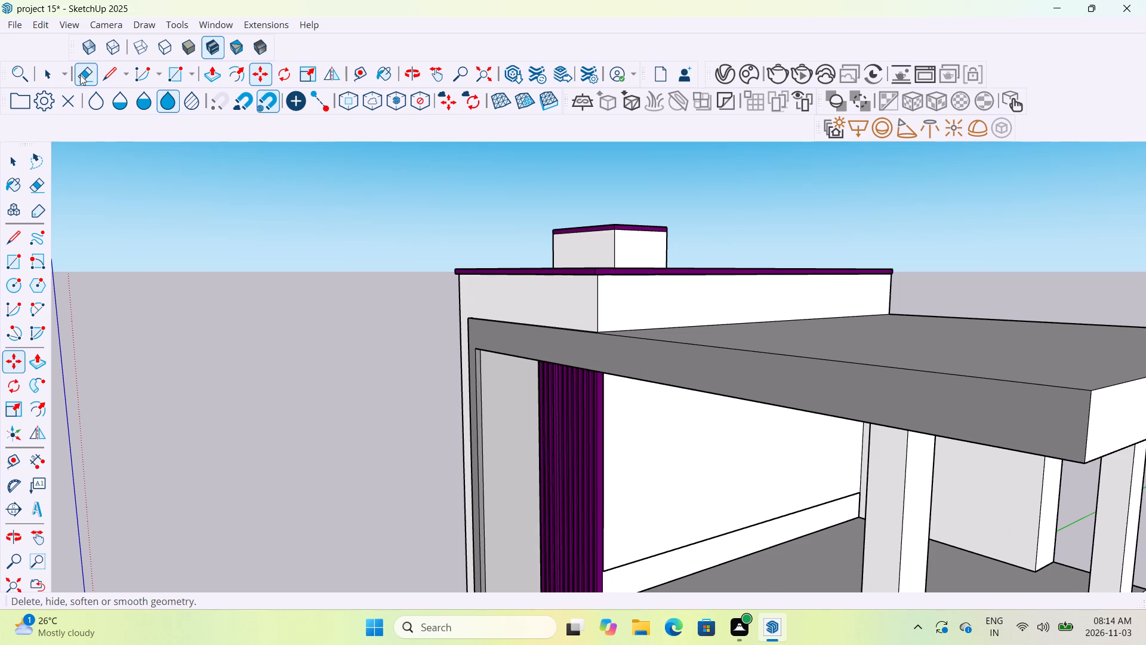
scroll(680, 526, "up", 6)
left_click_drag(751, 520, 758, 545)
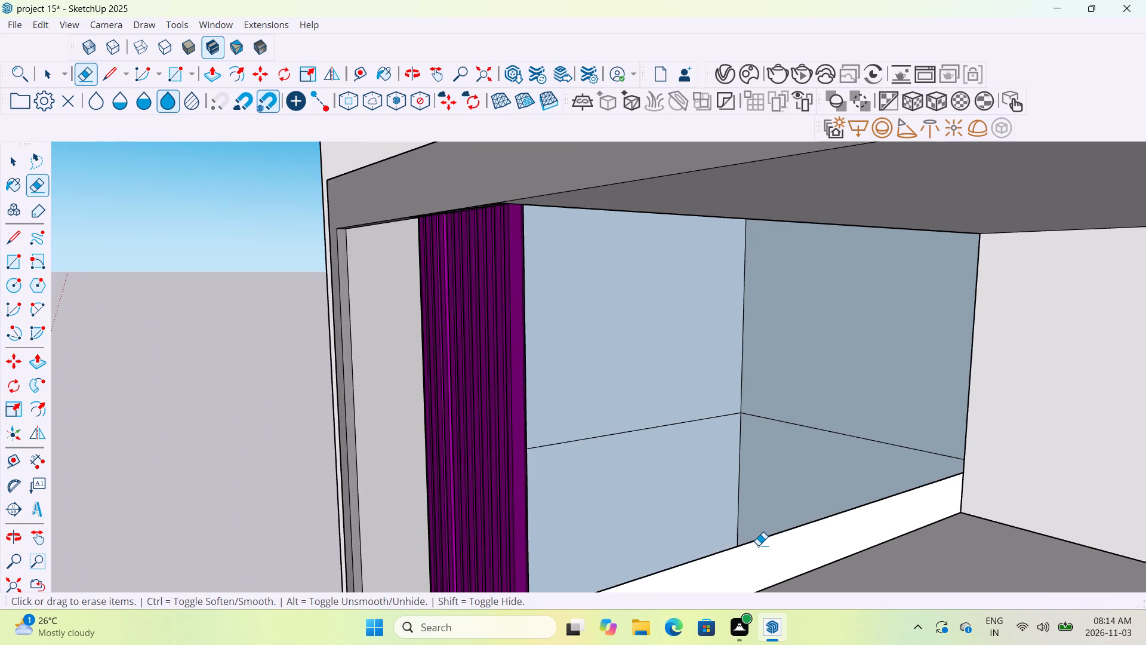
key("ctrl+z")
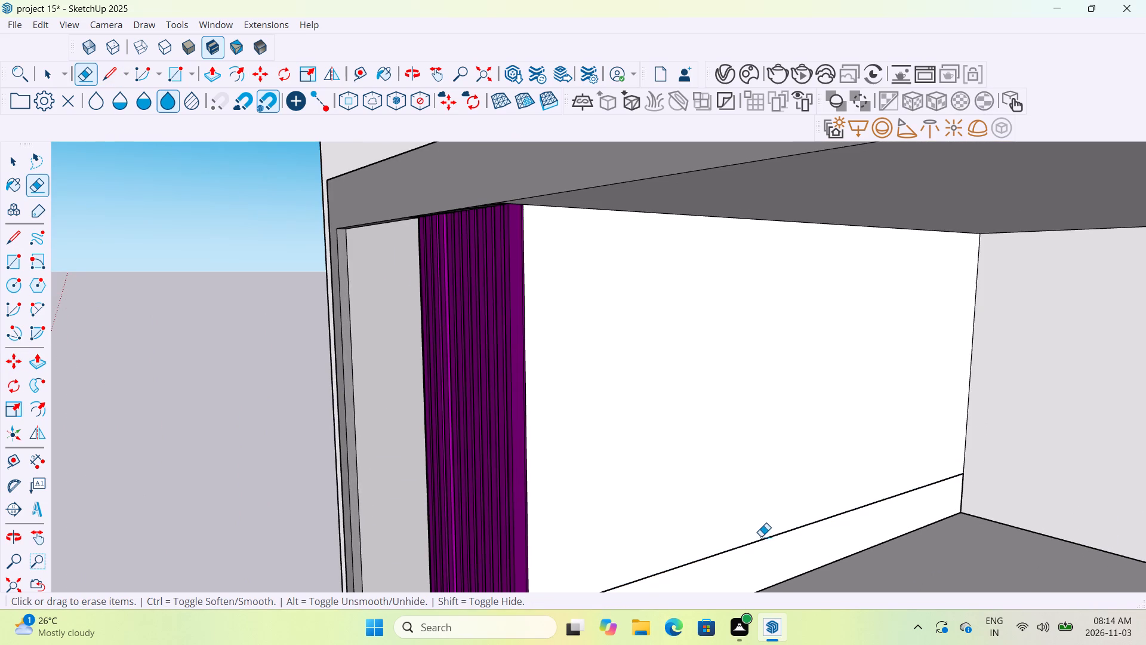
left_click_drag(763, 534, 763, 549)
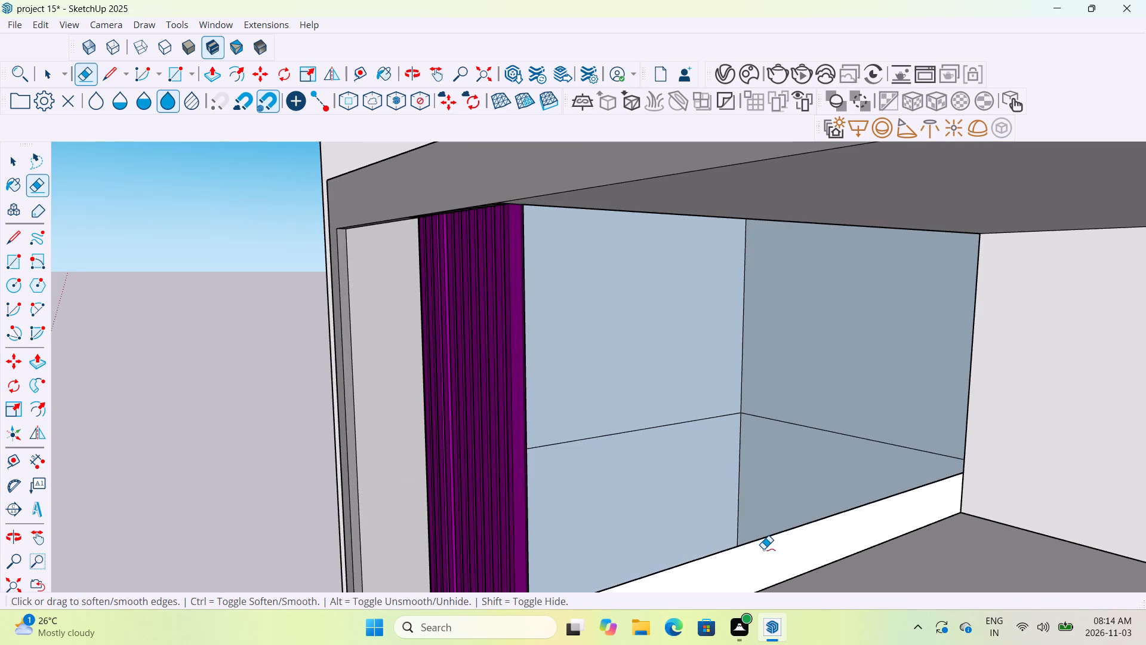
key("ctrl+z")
Select the roof and upper floors of the building and explode them, including the groups still nested inside.
scroll(763, 549, "down", 16)
scroll(765, 540, "down", 5)
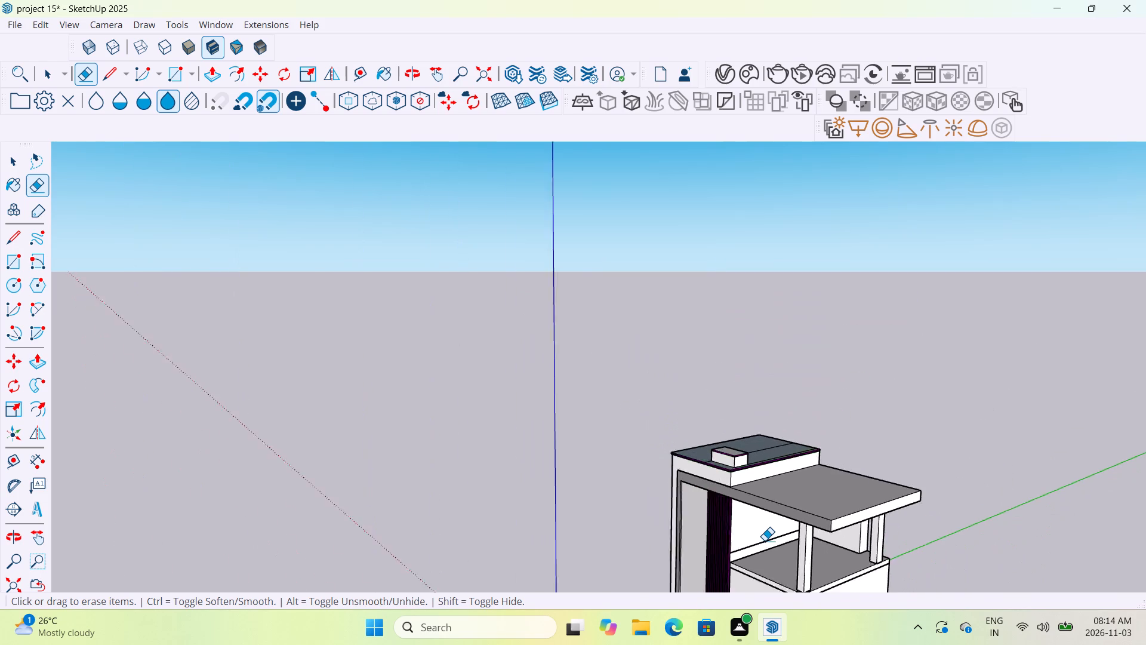
scroll(765, 540, "down", 3)
middle_click_drag(796, 561, 871, 474)
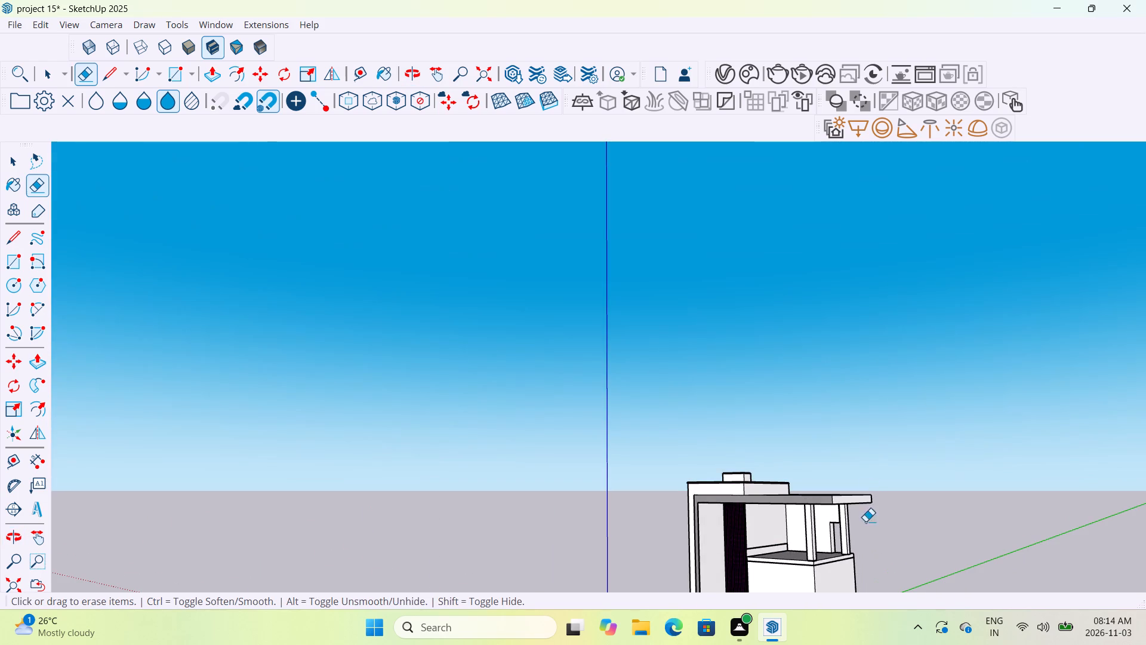
scroll(863, 477, "down", 15)
middle_click_drag(902, 486, 955, 643)
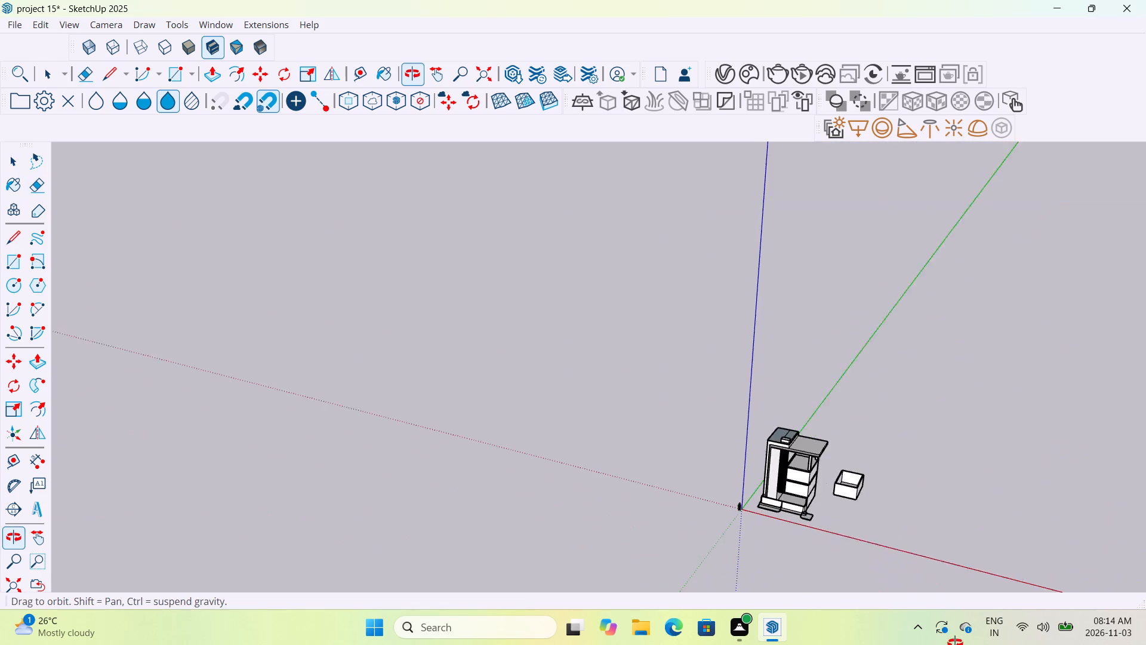
middle_click_drag(955, 643, 956, 643)
middle_click_drag(813, 471, 833, 521)
scroll(754, 413, "up", 9)
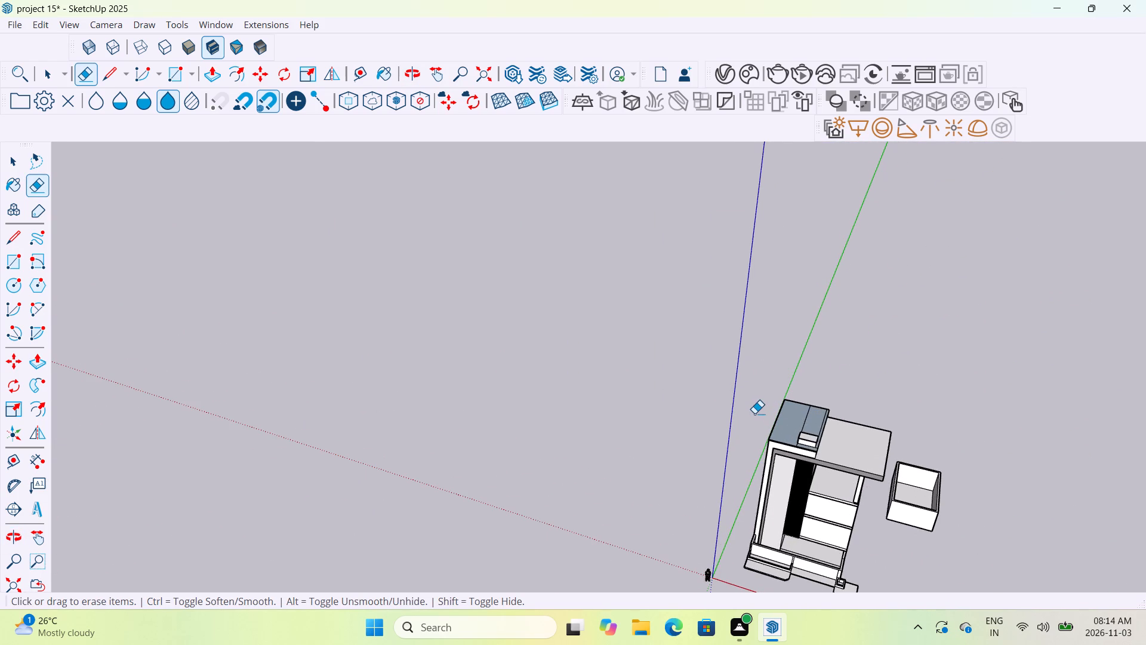
left_click(45, 72)
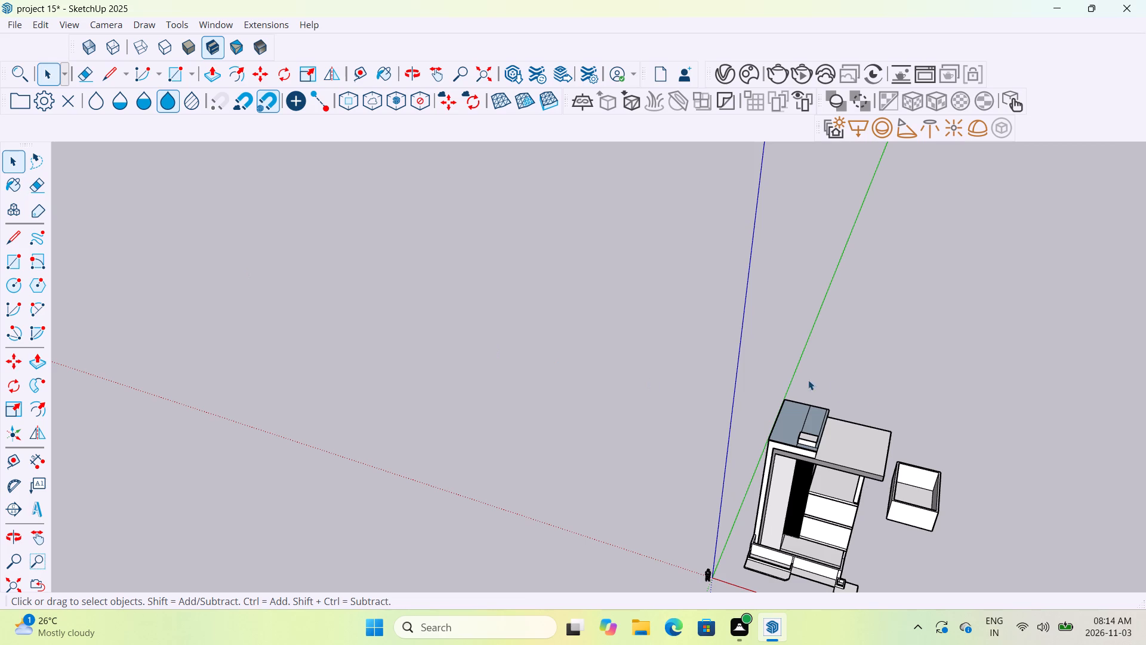
left_click_drag(870, 392, 807, 484)
right_click(837, 455)
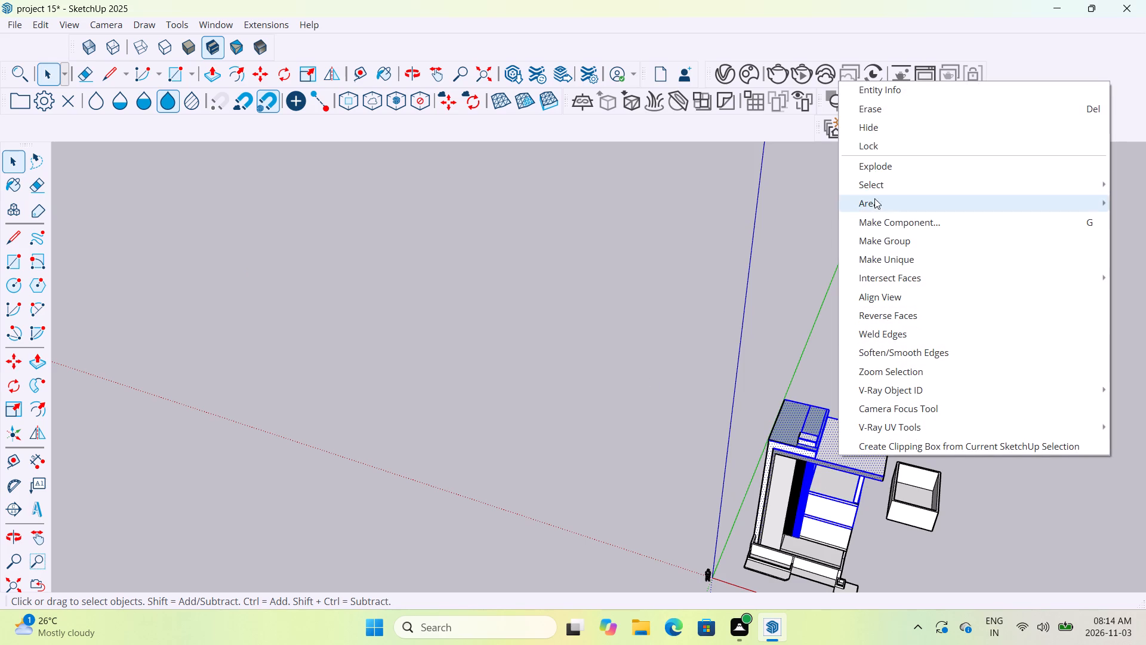
left_click(896, 167)
right_click(830, 484)
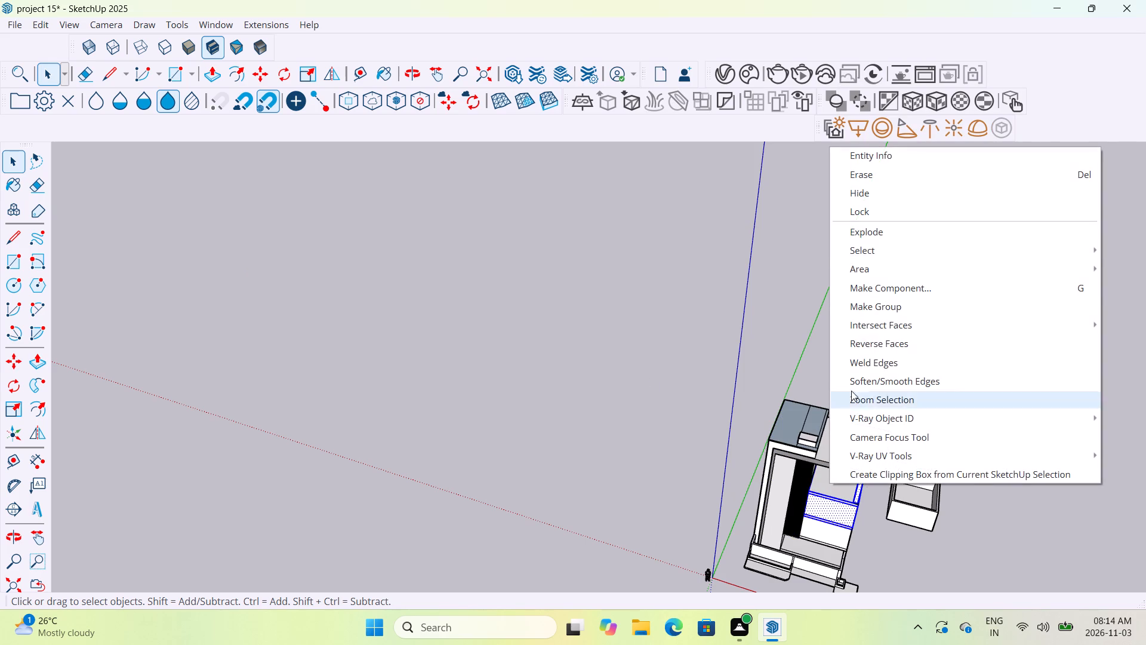
left_click(886, 231)
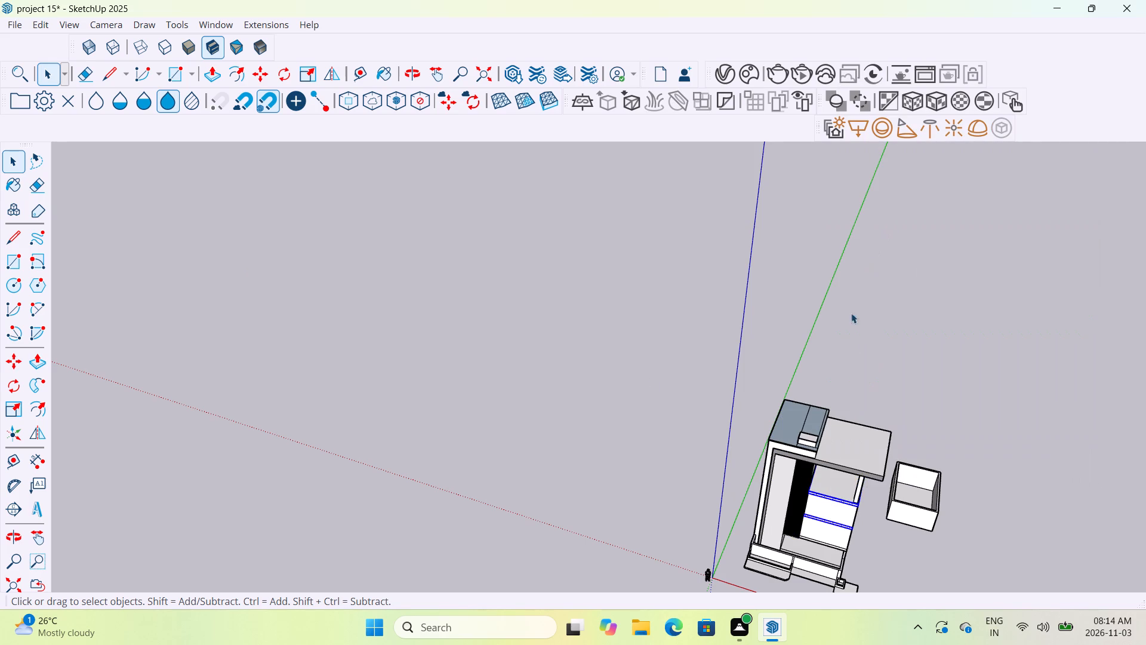
Explode the building's upper storeys again with a wider selection that includes the slats and the detached box, and clear the selection.
left_click_drag(902, 417, 784, 521)
right_click(813, 457)
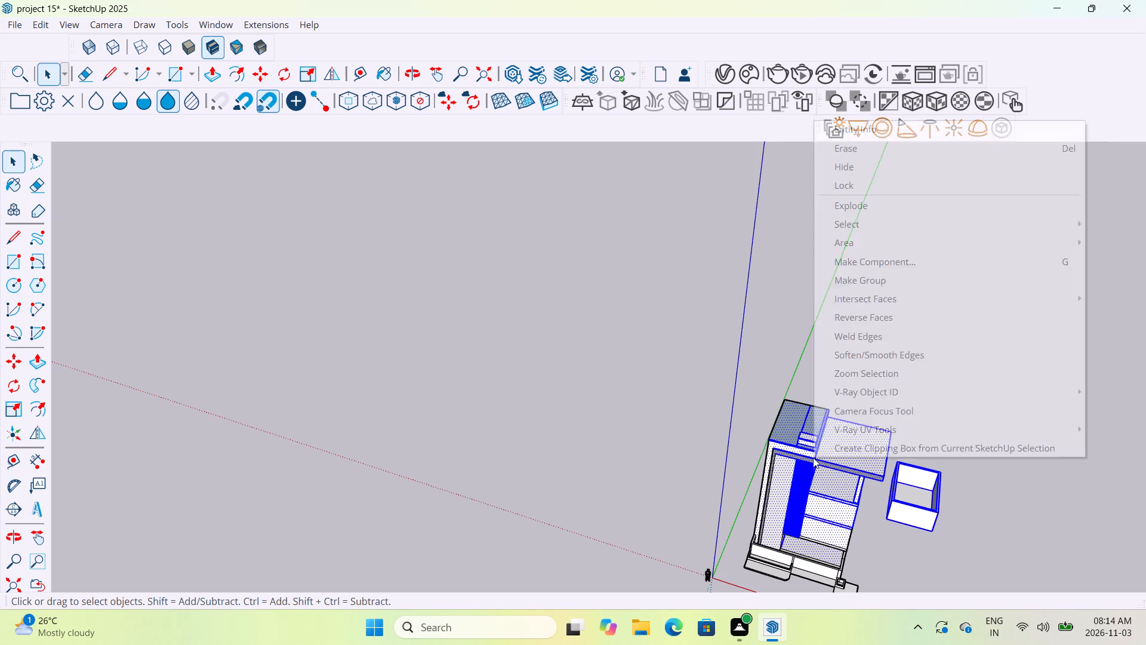
left_click(838, 201)
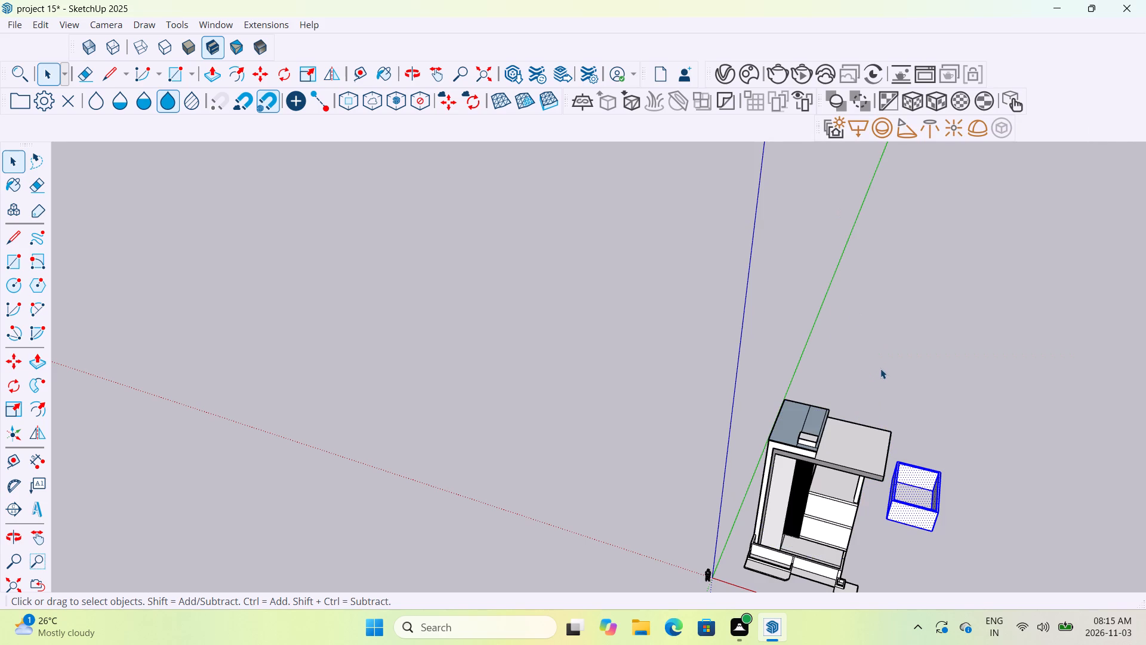
left_click(882, 374)
key("Escape")
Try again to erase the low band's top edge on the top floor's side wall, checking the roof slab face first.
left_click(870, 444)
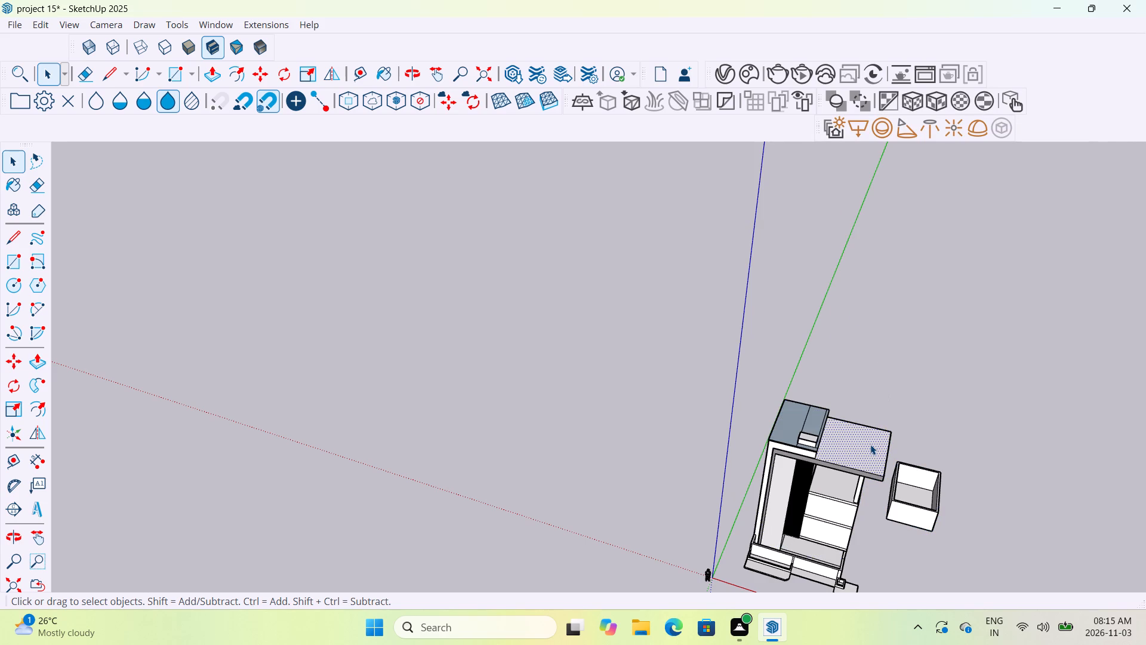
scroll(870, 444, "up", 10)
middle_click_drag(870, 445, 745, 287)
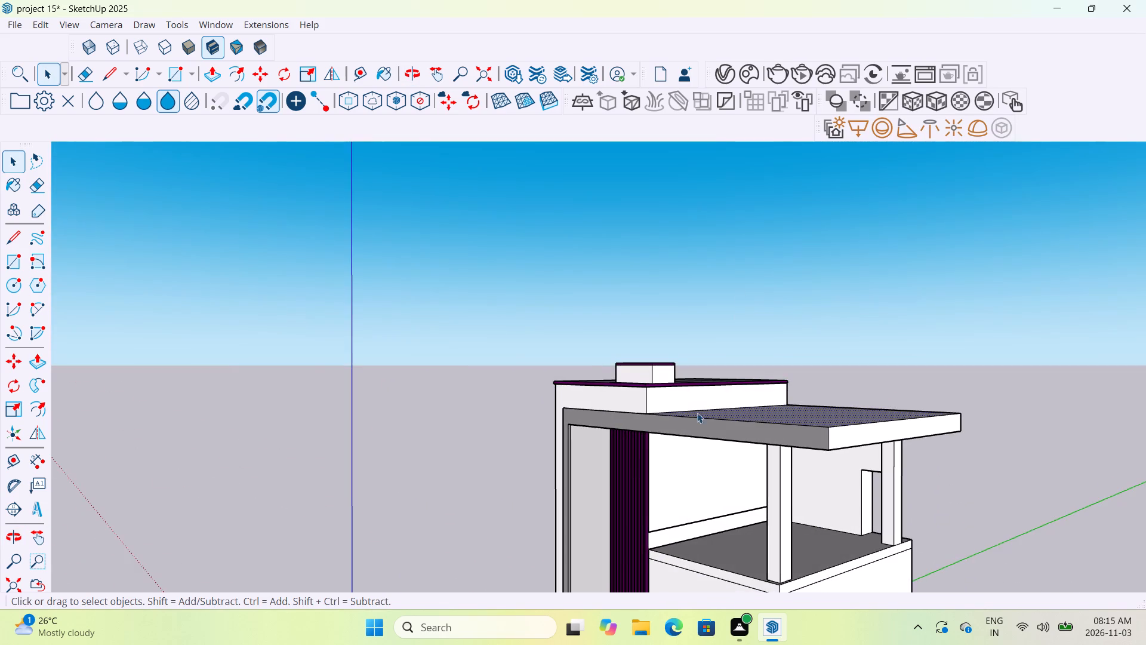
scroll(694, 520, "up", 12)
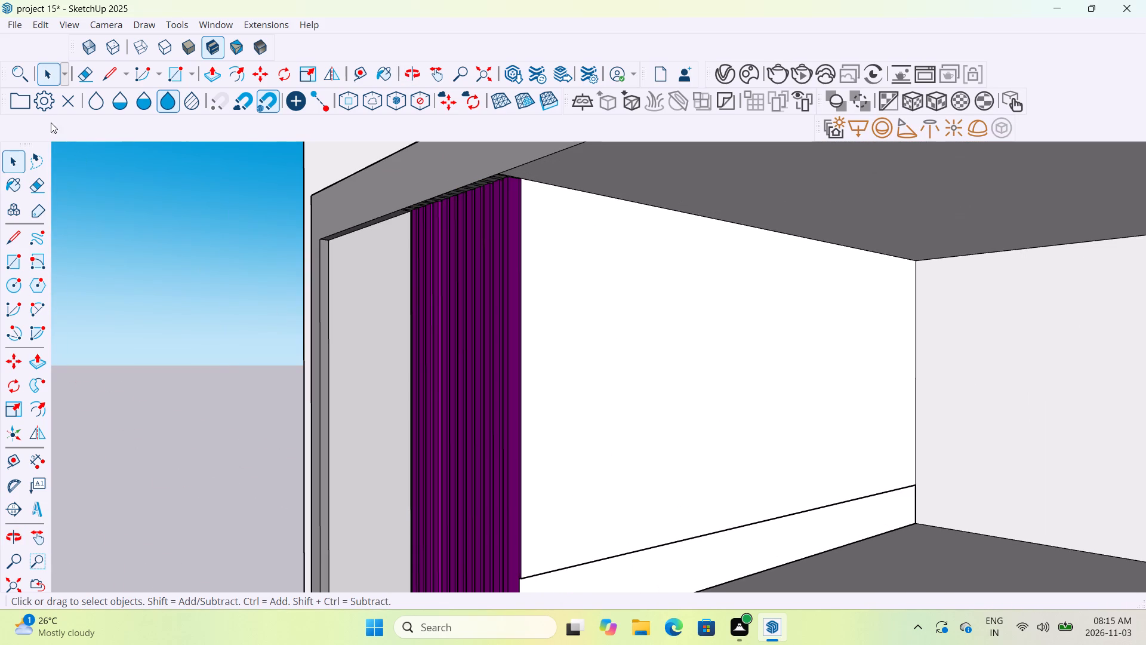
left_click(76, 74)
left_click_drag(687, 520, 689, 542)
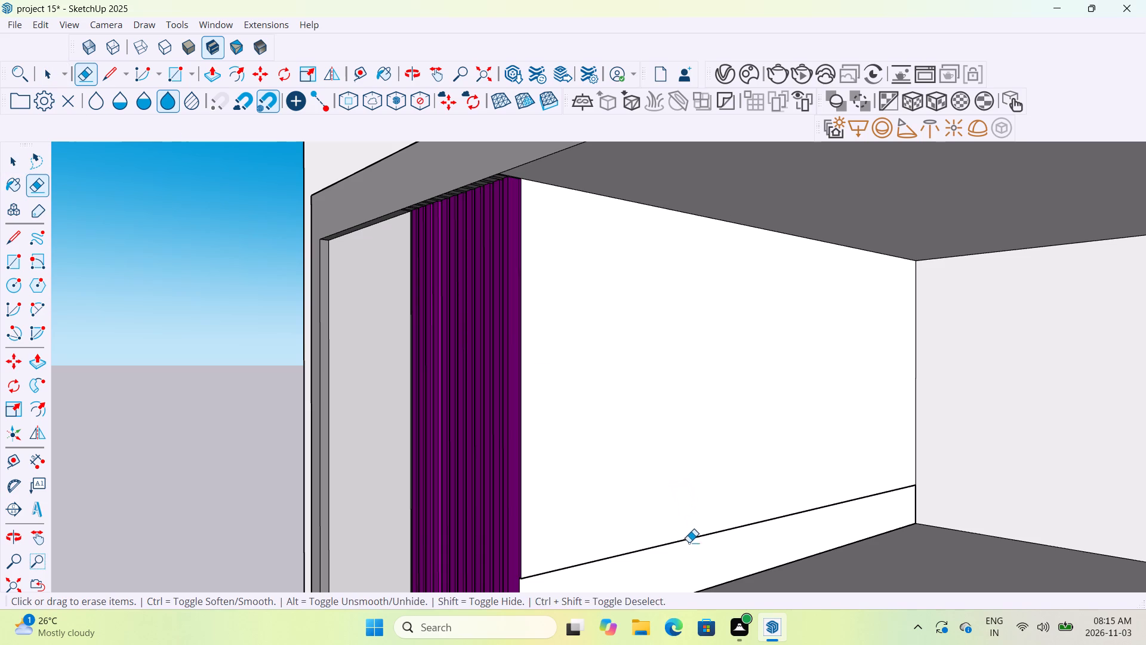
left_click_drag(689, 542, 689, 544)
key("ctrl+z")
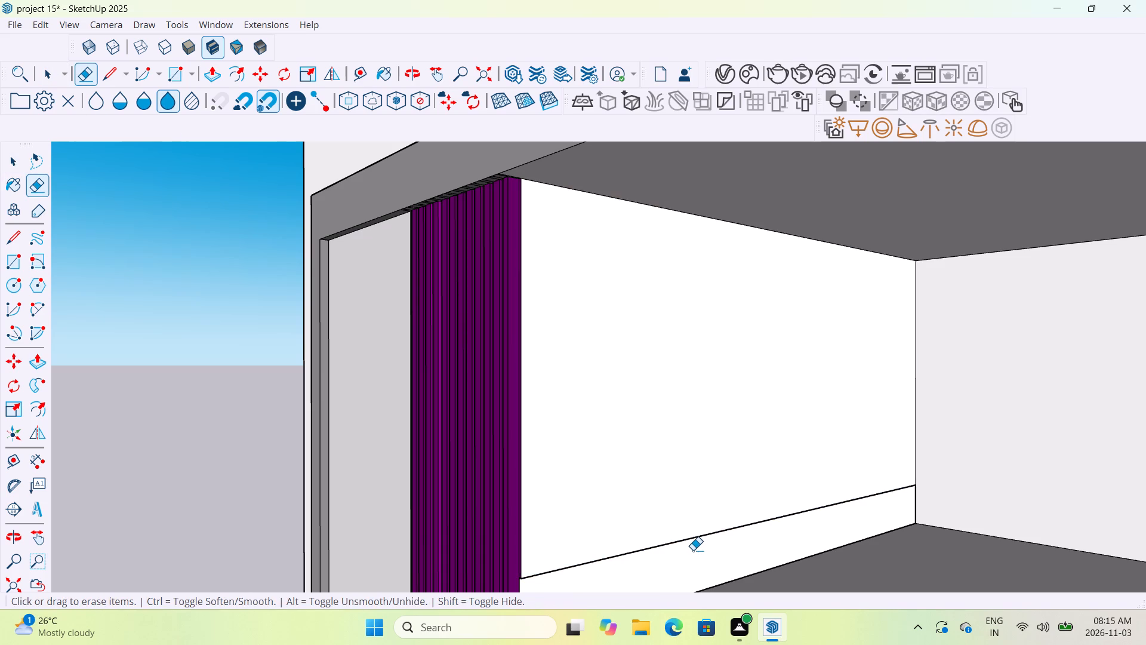
Examine the low band's narrow top ledge on the top floor's side wall, beside the purple slats, from several angles.
middle_click_drag(697, 545, 836, 440)
scroll(835, 440, "down", 5)
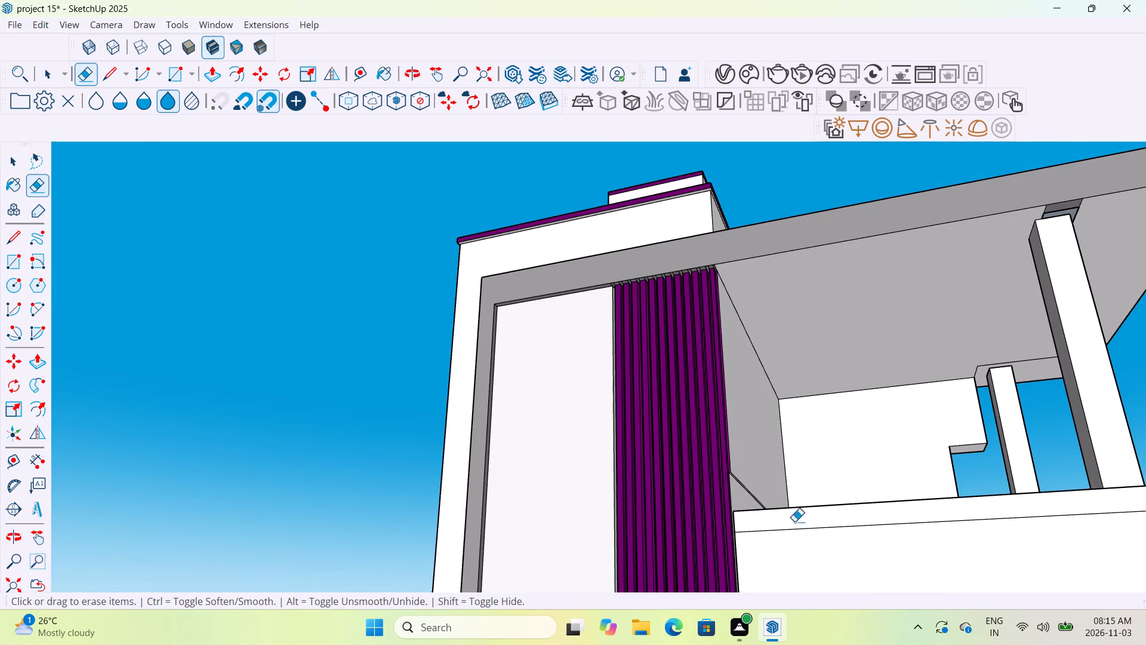
scroll(755, 490, "up", 11)
scroll(697, 447, "up", 5)
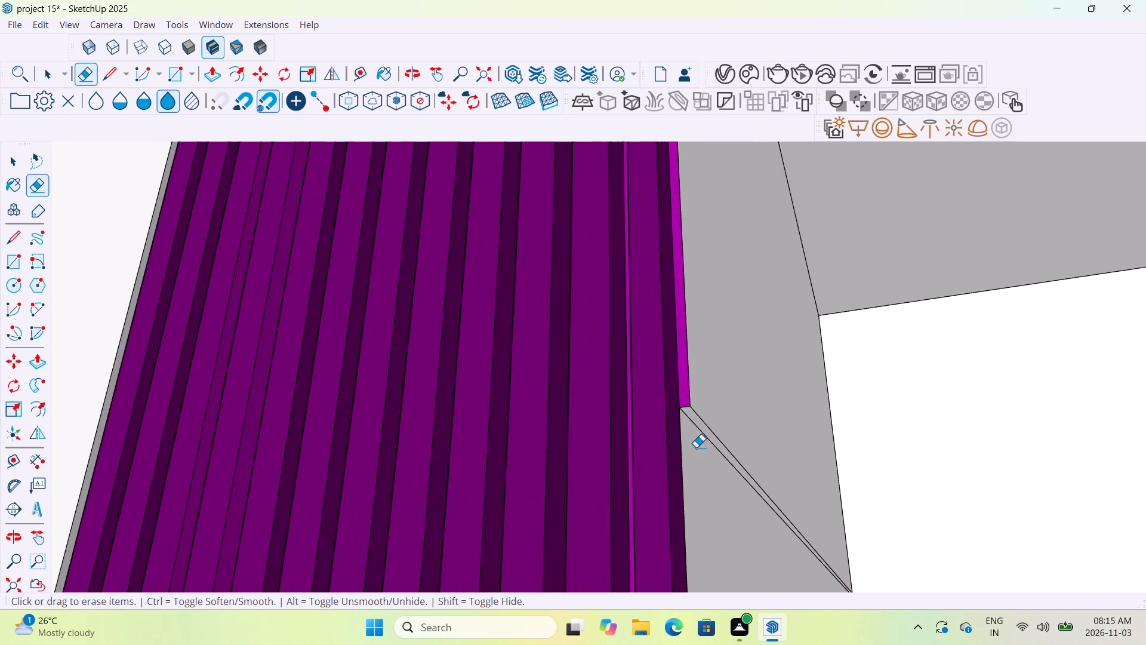
scroll(688, 423, "up", 5)
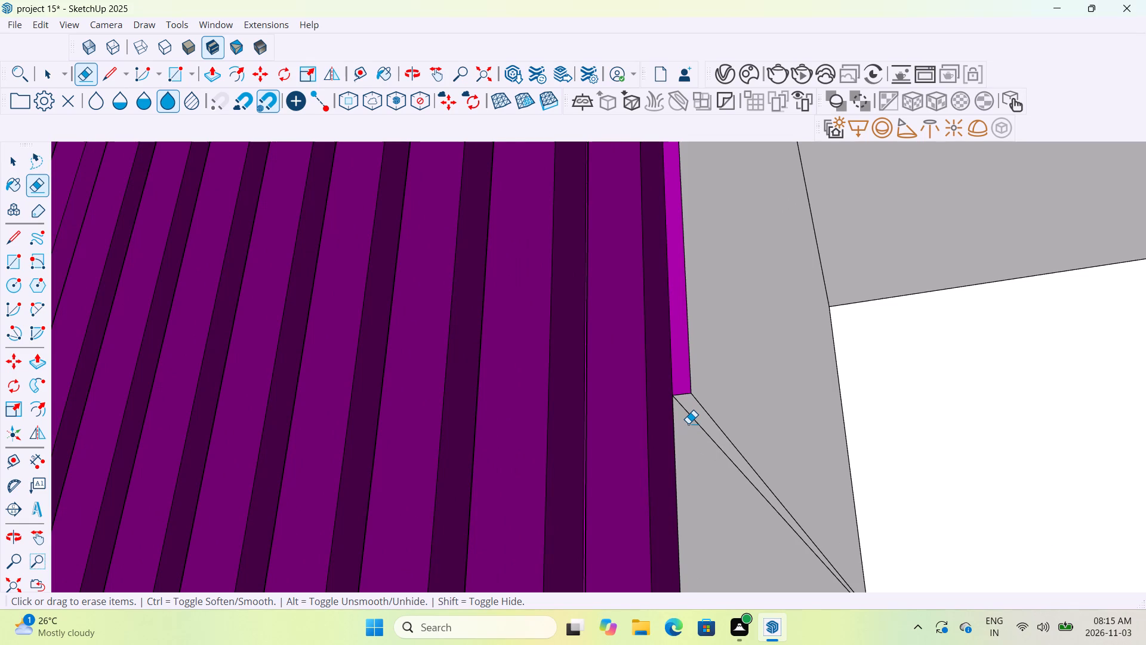
scroll(688, 423, "down", 20)
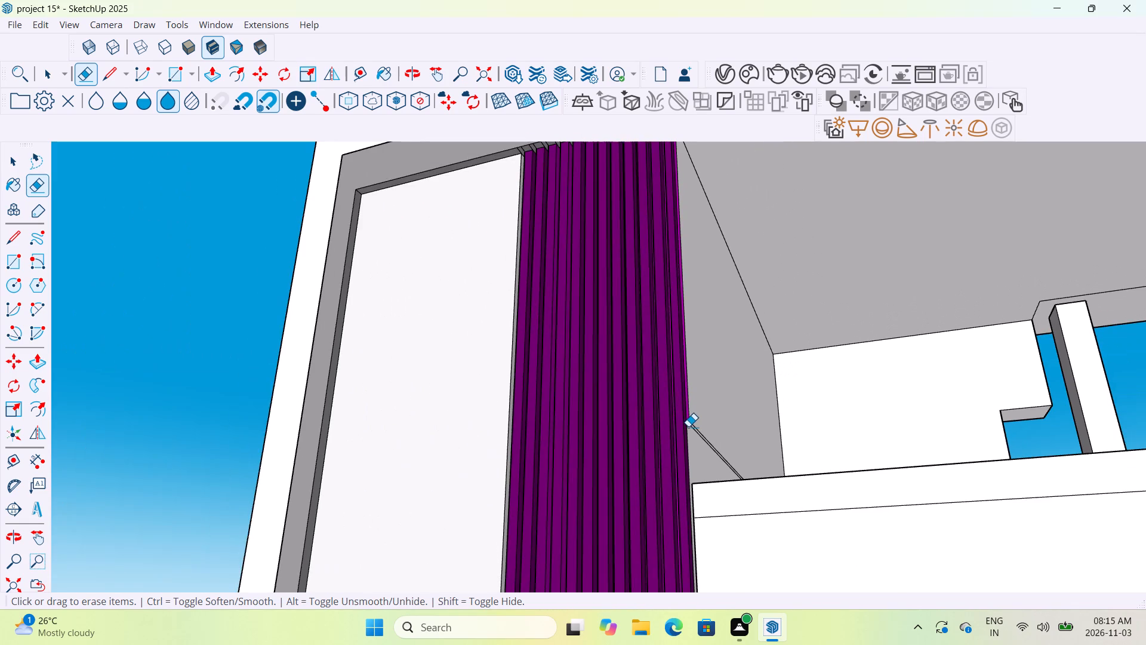
key("Escape")
scroll(697, 444, "up", 13)
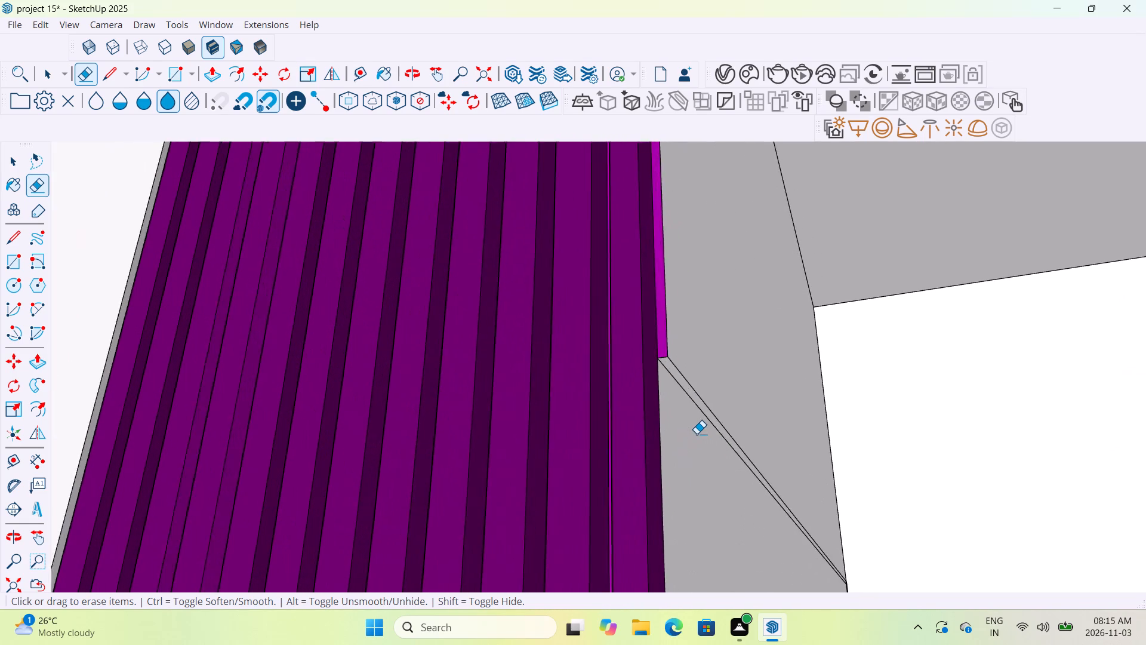
scroll(697, 434, "up", 4)
scroll(697, 434, "down", 5)
scroll(697, 434, "down", 16)
scroll(700, 449, "down", 8)
middle_click_drag(702, 492, 754, 466)
scroll(709, 530, "up", 2)
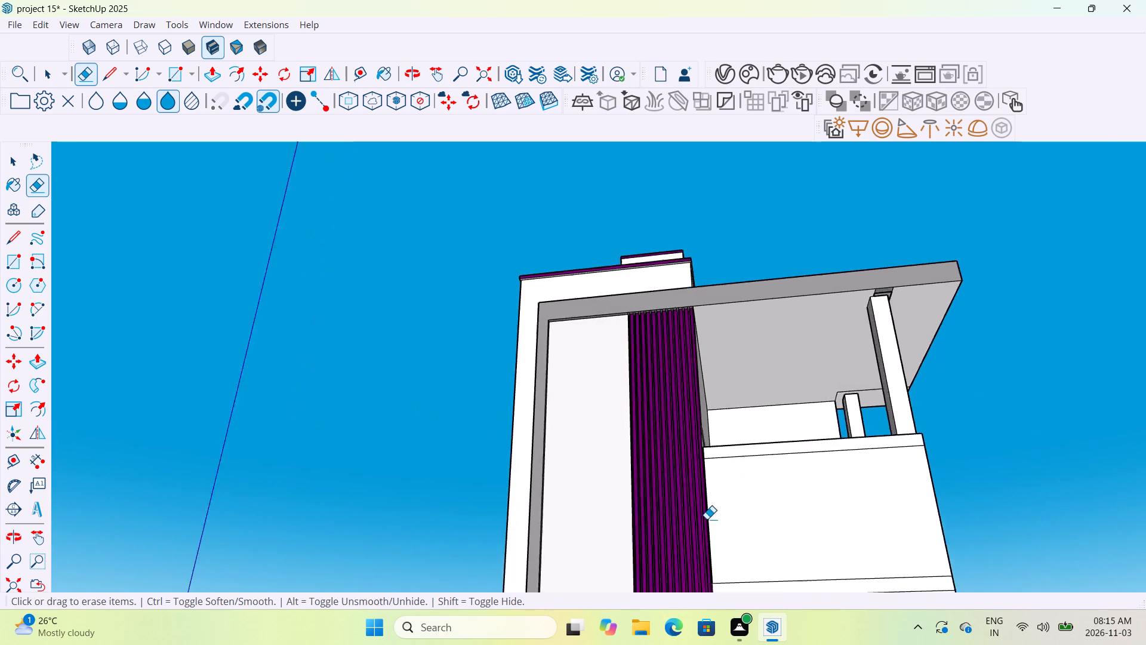
scroll(707, 519, "up", 20)
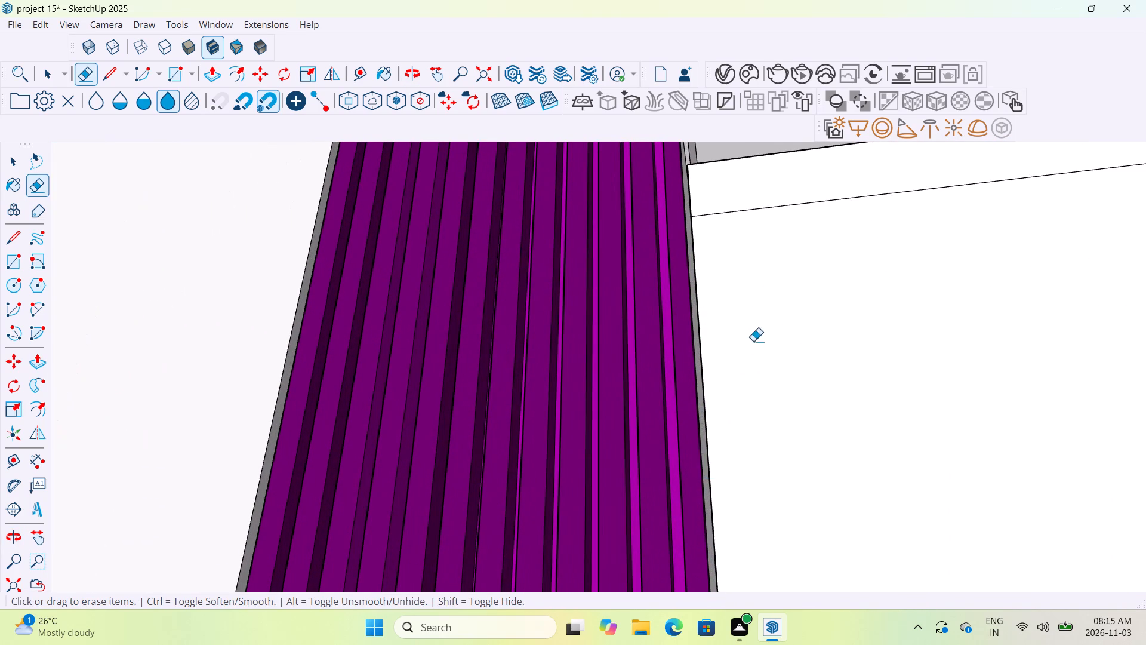
middle_click_drag(755, 342, 788, 446)
scroll(788, 446, "down", 6)
scroll(745, 191, "up", 6)
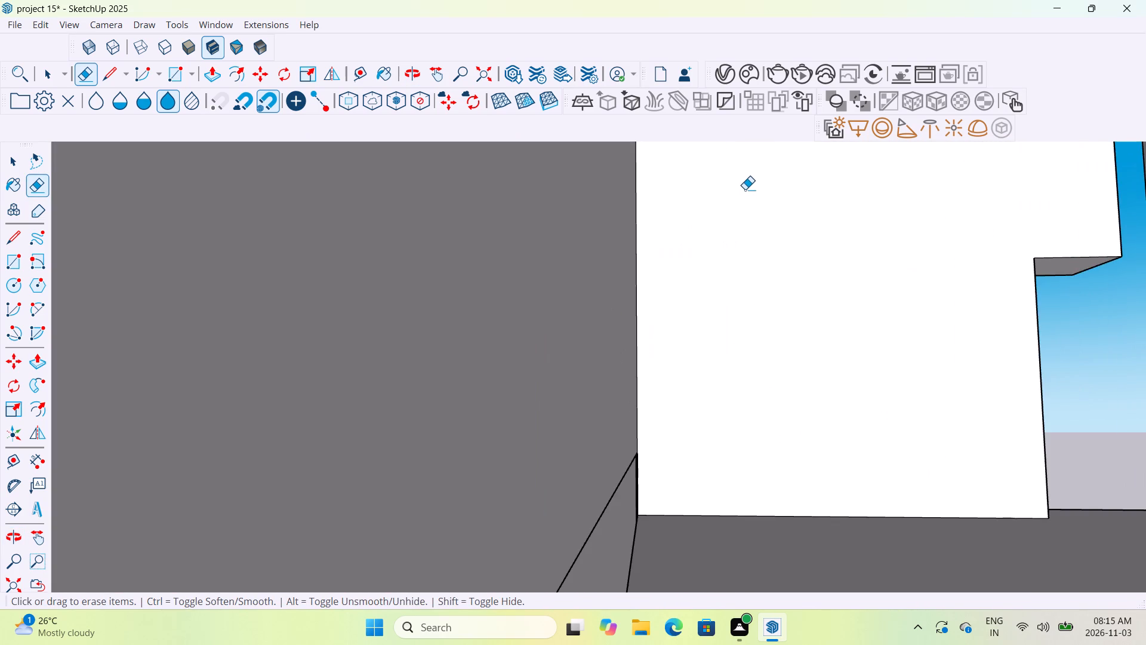
scroll(745, 189, "down", 4)
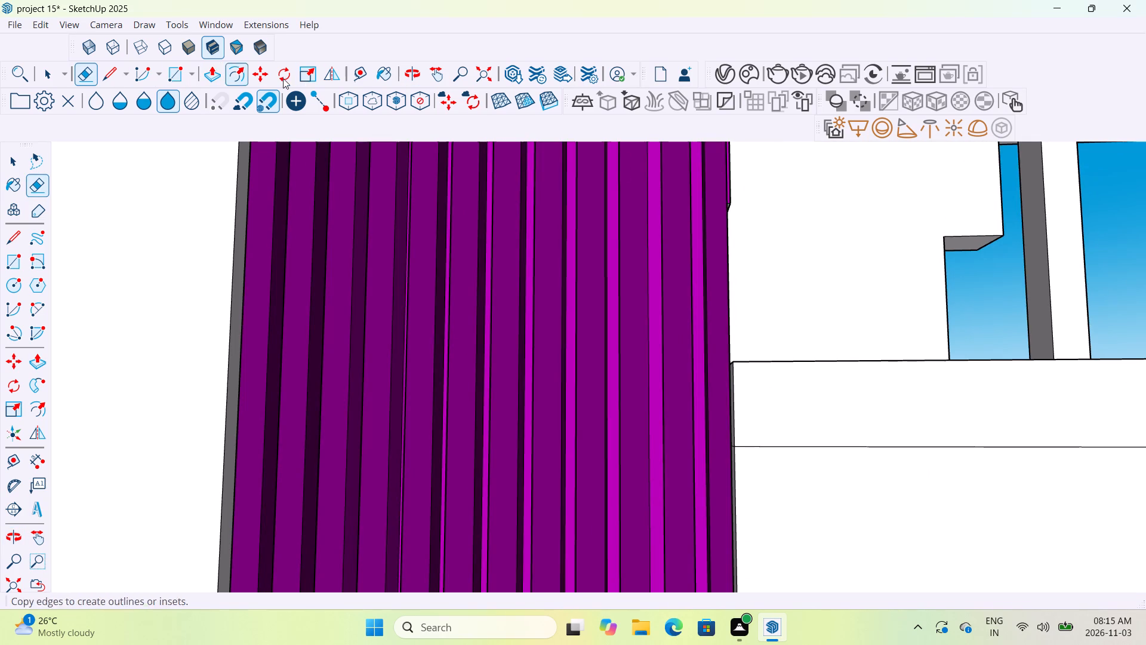
Push/Pull the narrow ledge on top of the side wall's low band downward by about 1' 11 1/8", beside the purple slats.
left_click(204, 77)
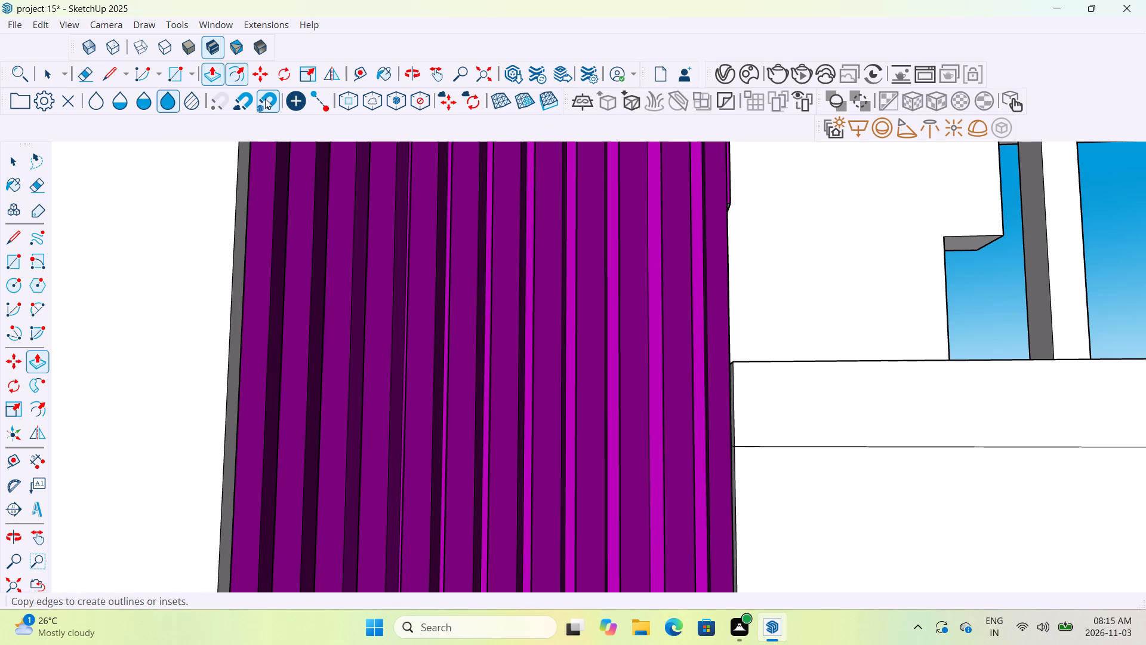
middle_click_drag(726, 214, 639, 244)
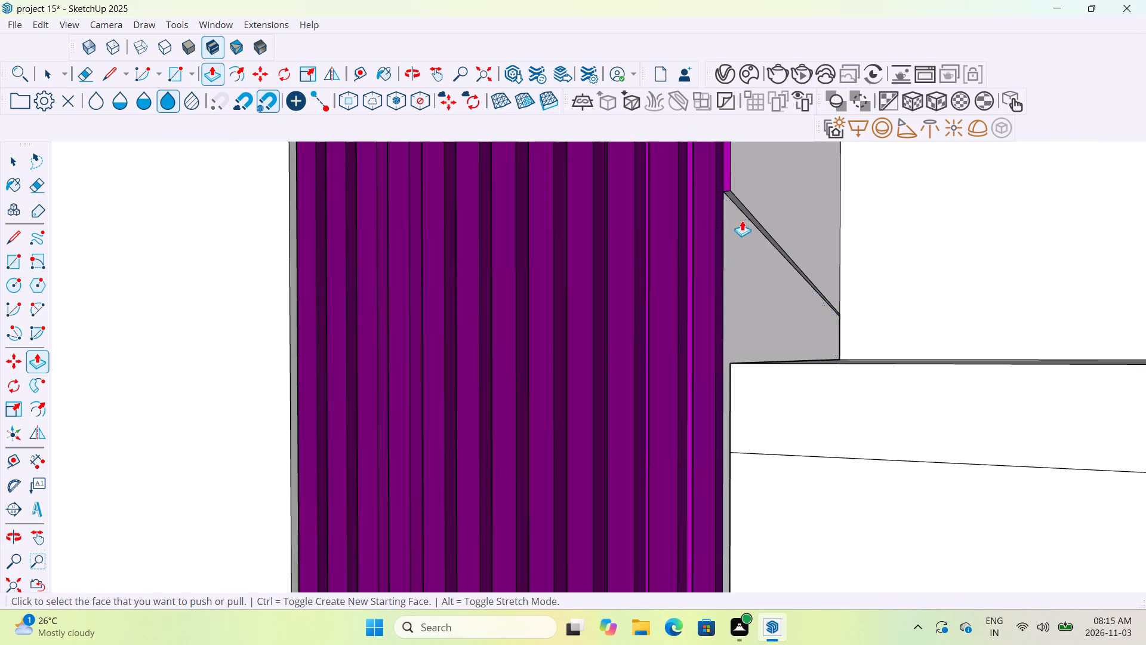
scroll(729, 186, "up", 16)
left_click(731, 196)
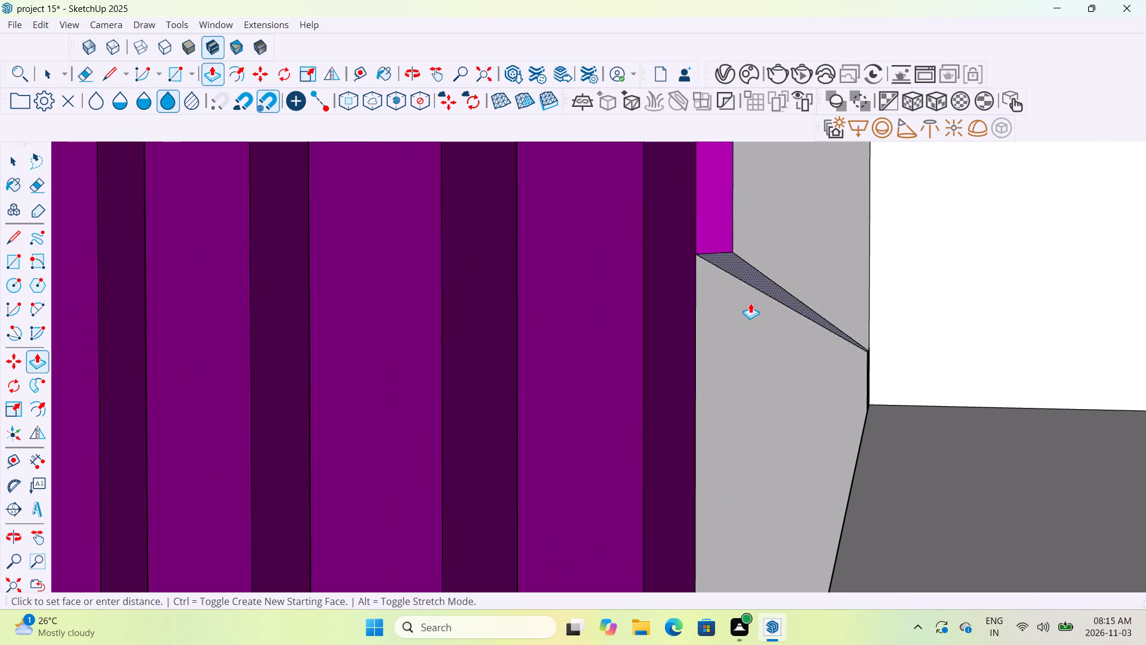
scroll(751, 353, "down", 8)
scroll(781, 589, "down", 13)
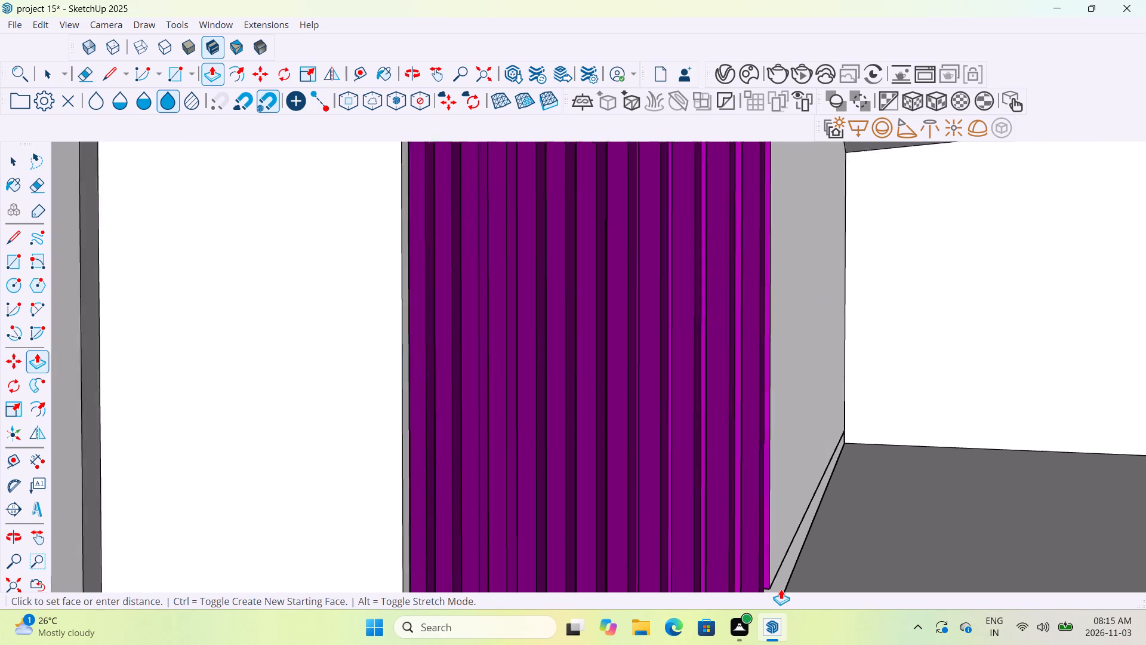
scroll(781, 589, "down", 2)
middle_click_drag(827, 556, 931, 519)
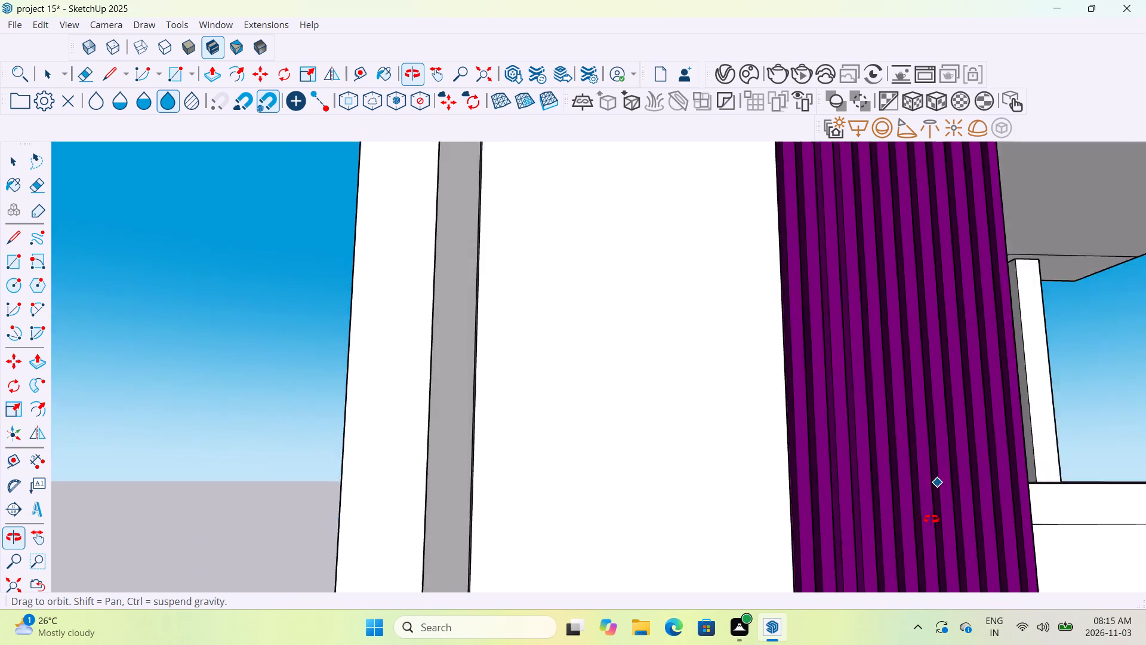
middle_click_drag(931, 519, 903, 529)
scroll(980, 544, "down", 18)
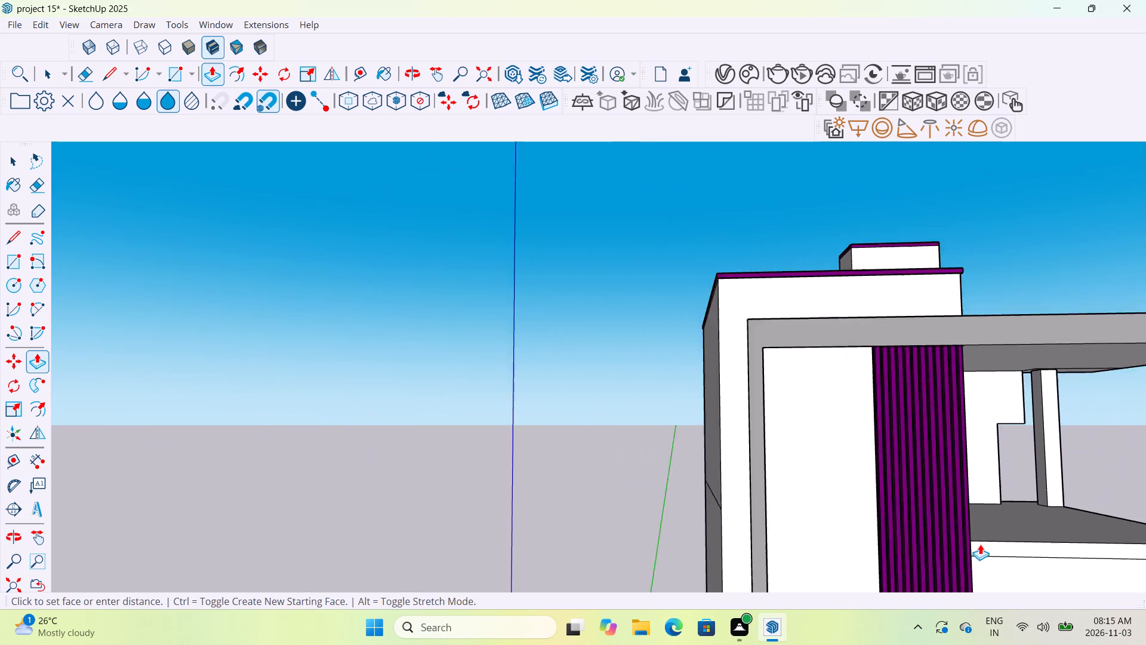
scroll(980, 544, "down", 3)
scroll(980, 544, "up", 1)
scroll(980, 544, "down", 1)
middle_click_drag(1016, 577, 910, 572)
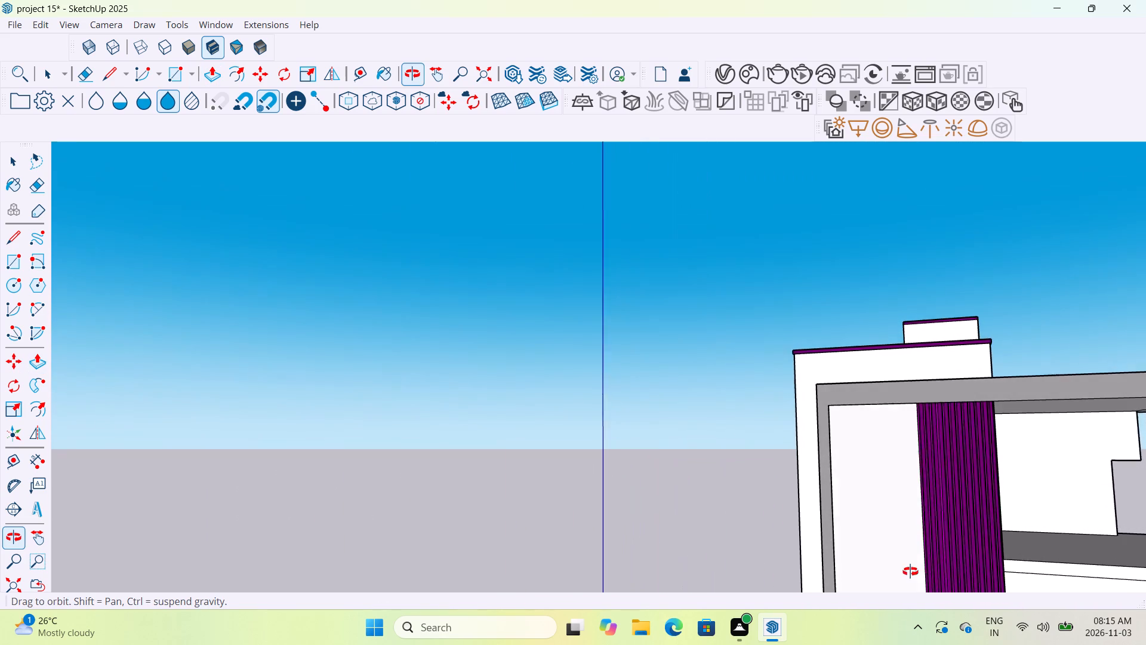
middle_click_drag(910, 572, 903, 573)
scroll(903, 573, "down", 8)
scroll(903, 573, "down", 20)
scroll(935, 544, "up", 1)
scroll(935, 544, "down", 5)
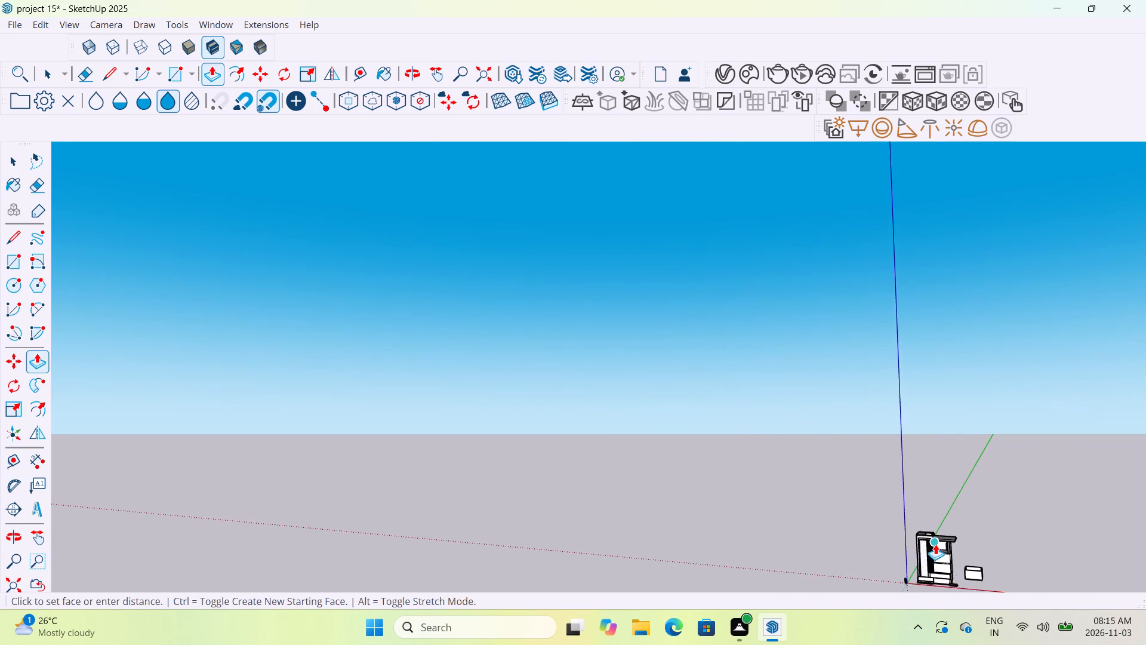
scroll(935, 544, "down", 3)
scroll(935, 554, "up", 9)
scroll(935, 554, "down", 1)
scroll(935, 554, "up", 7)
scroll(935, 554, "down", 1)
scroll(935, 554, "up", 20)
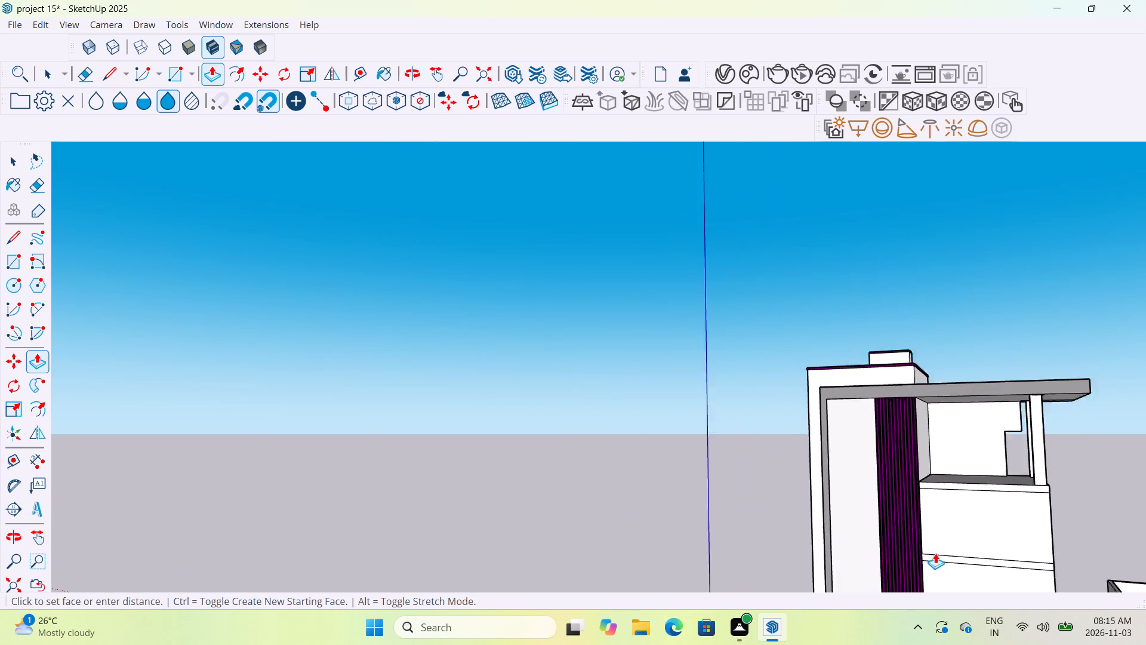
scroll(935, 553, "up", 14)
scroll(934, 544, "up", 7)
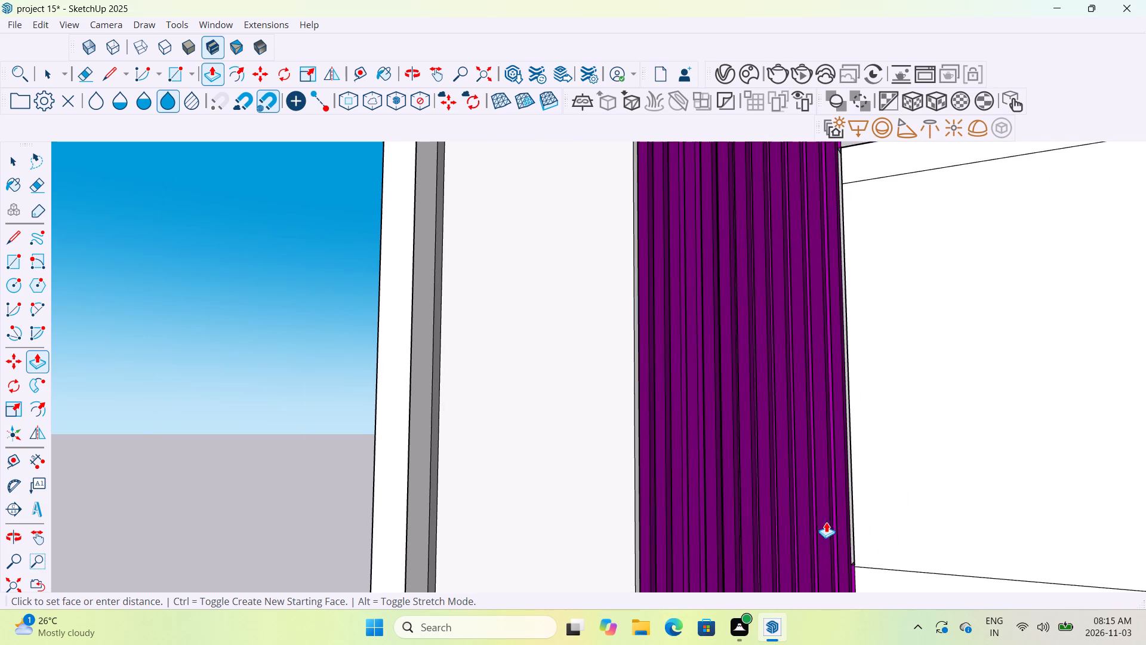
middle_click_drag(840, 511, 857, 554)
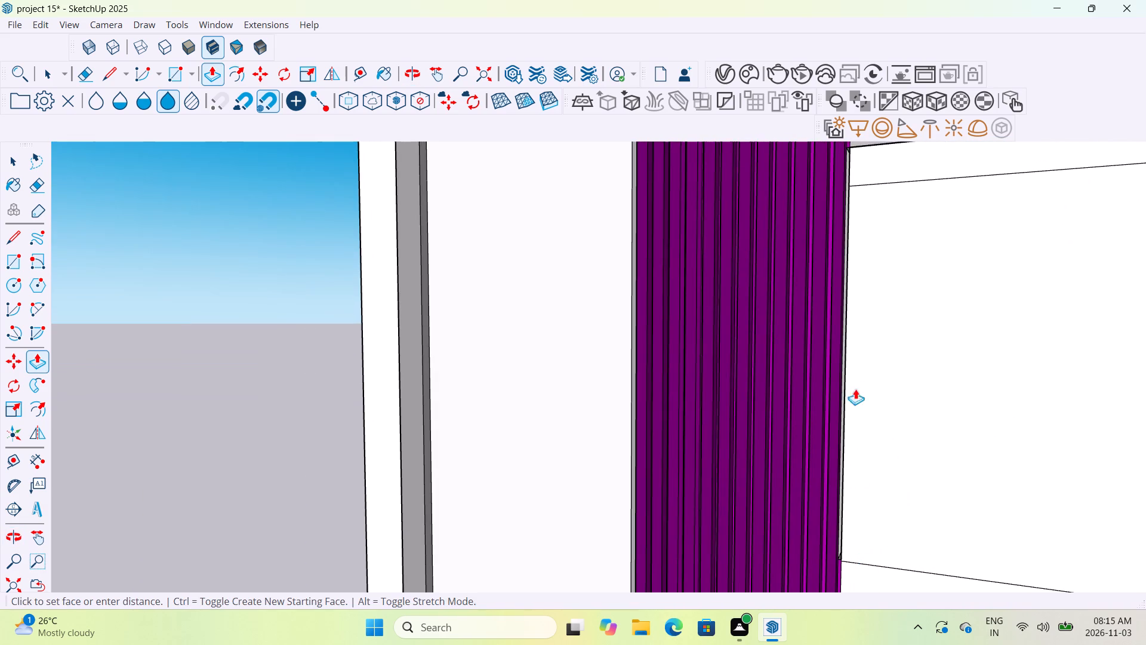
middle_click_drag(840, 173, 889, 173)
scroll(837, 155, "up", 2)
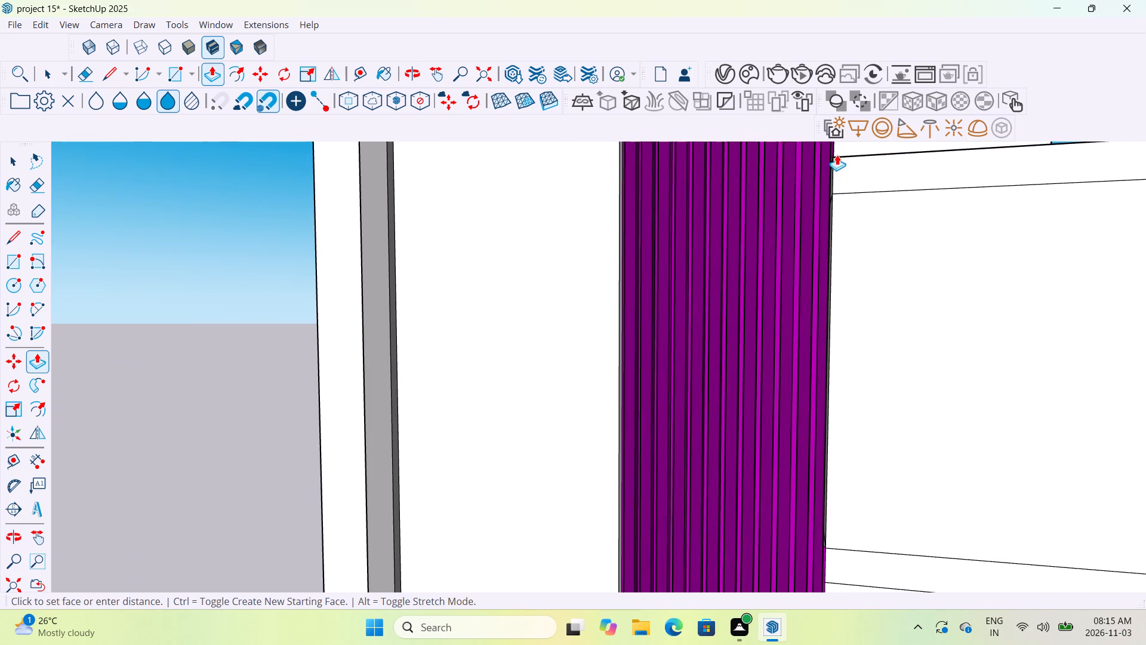
scroll(837, 155, "up", 16)
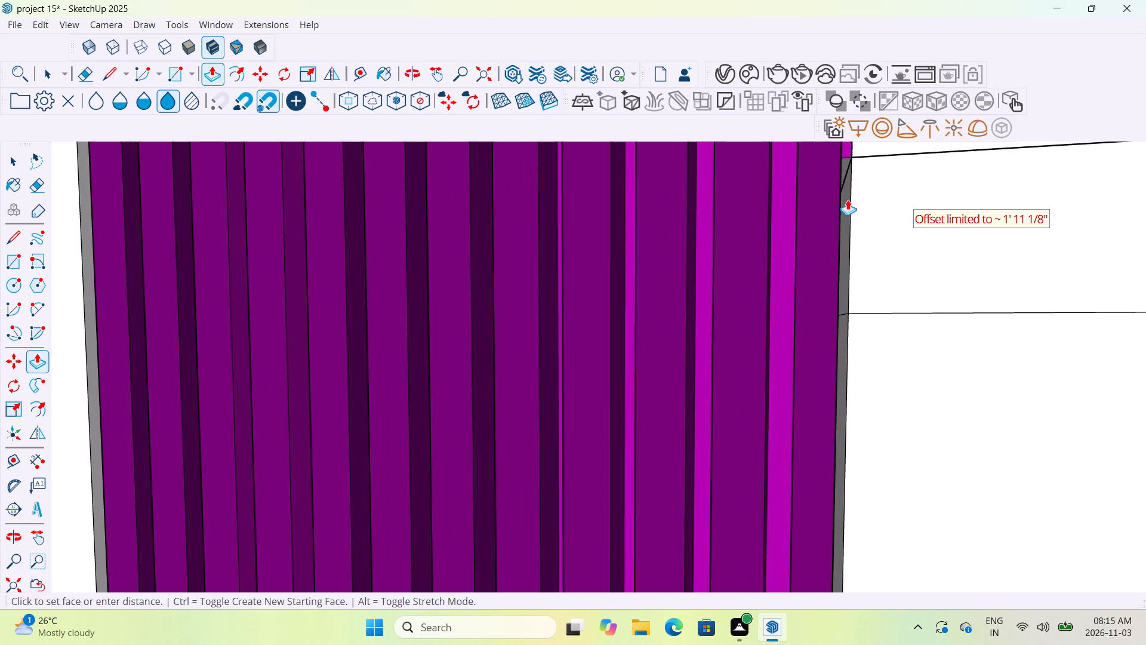
left_click(852, 254)
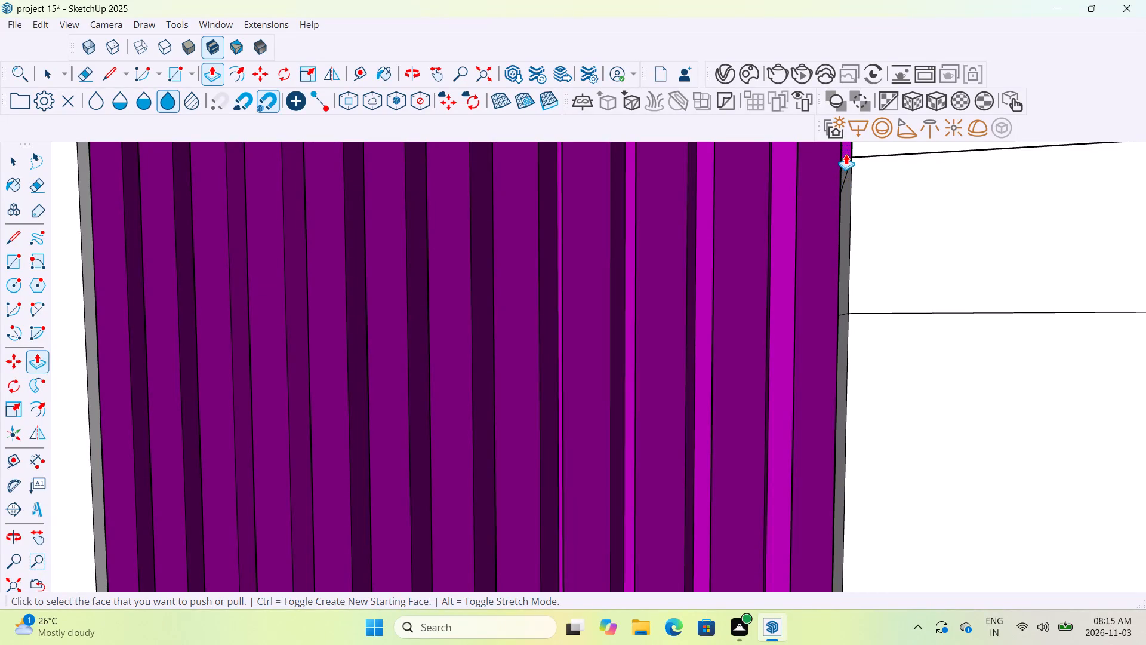
Push/Pull the remaining ledge beside the slats further down, past the top floor's level, toward the corner on the facade below.
scroll(846, 154, "up", 11)
left_click(851, 170)
scroll(857, 265, "down", 5)
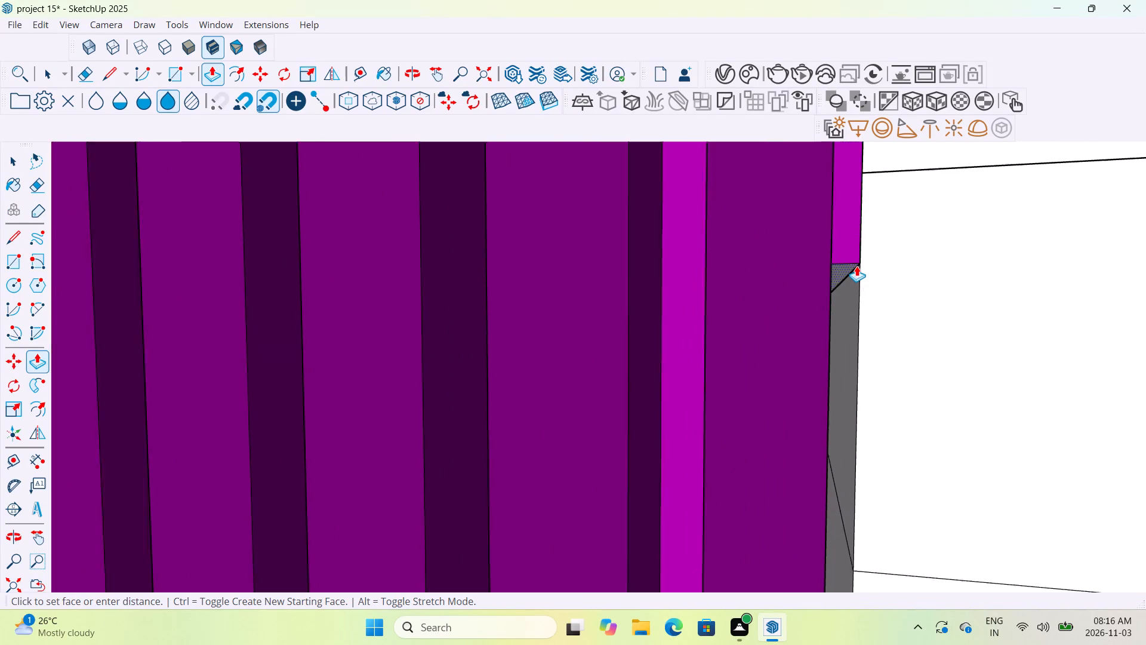
scroll(857, 266, "down", 9)
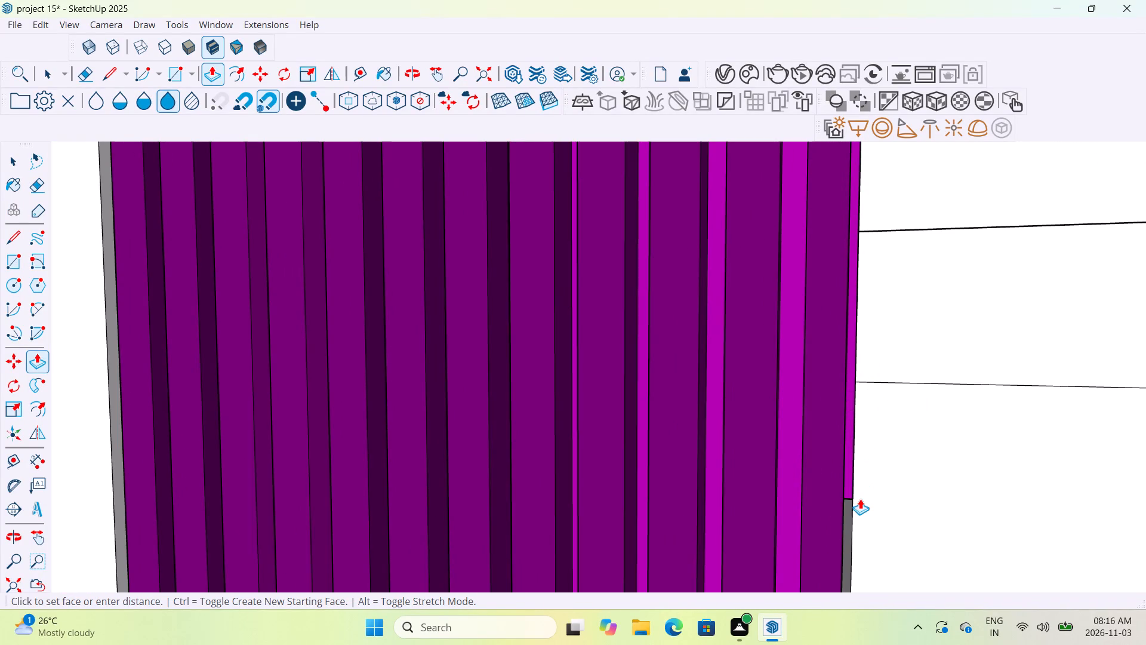
scroll(860, 499, "down", 20)
scroll(860, 499, "down", 16)
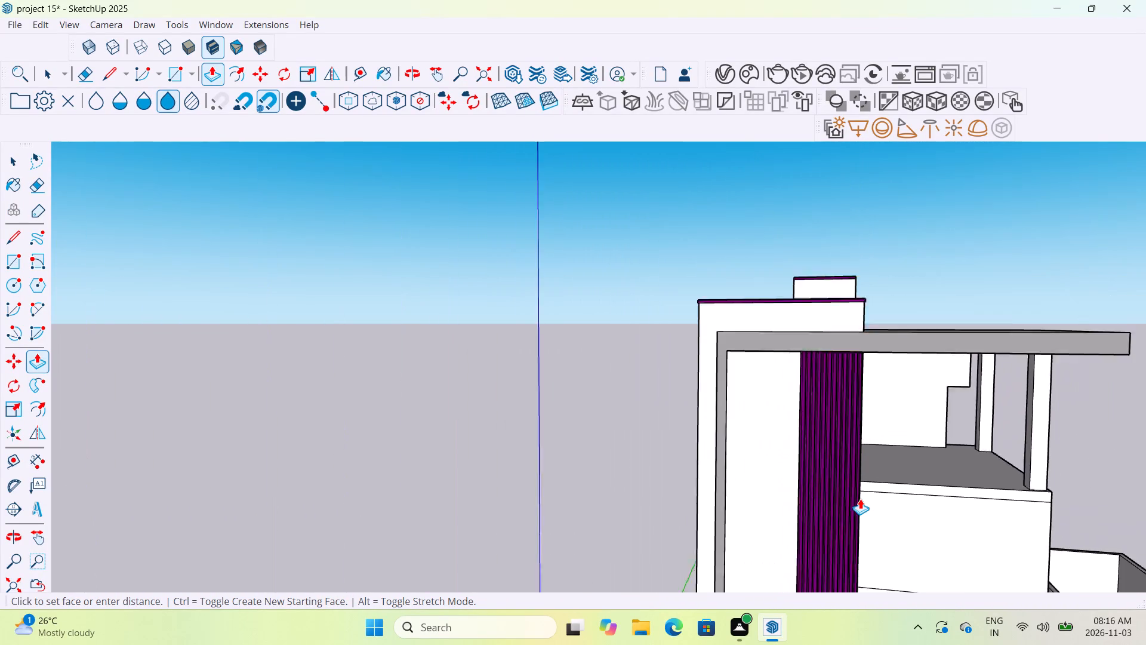
scroll(860, 499, "down", 2)
scroll(866, 560, "up", 15)
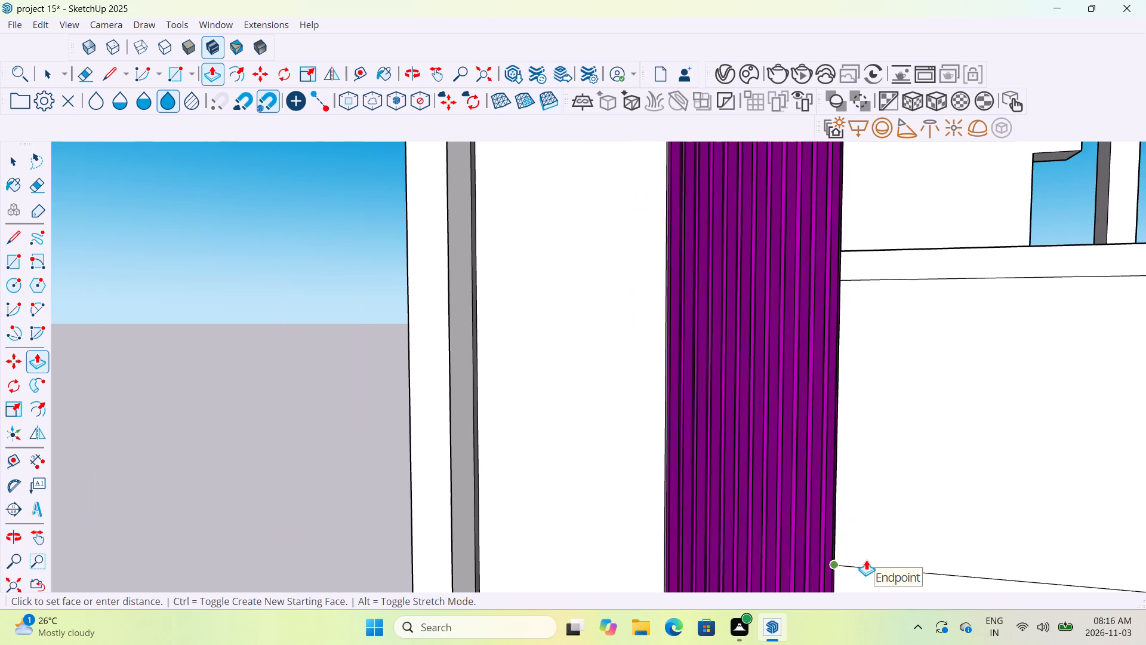
scroll(858, 560, "up", 11)
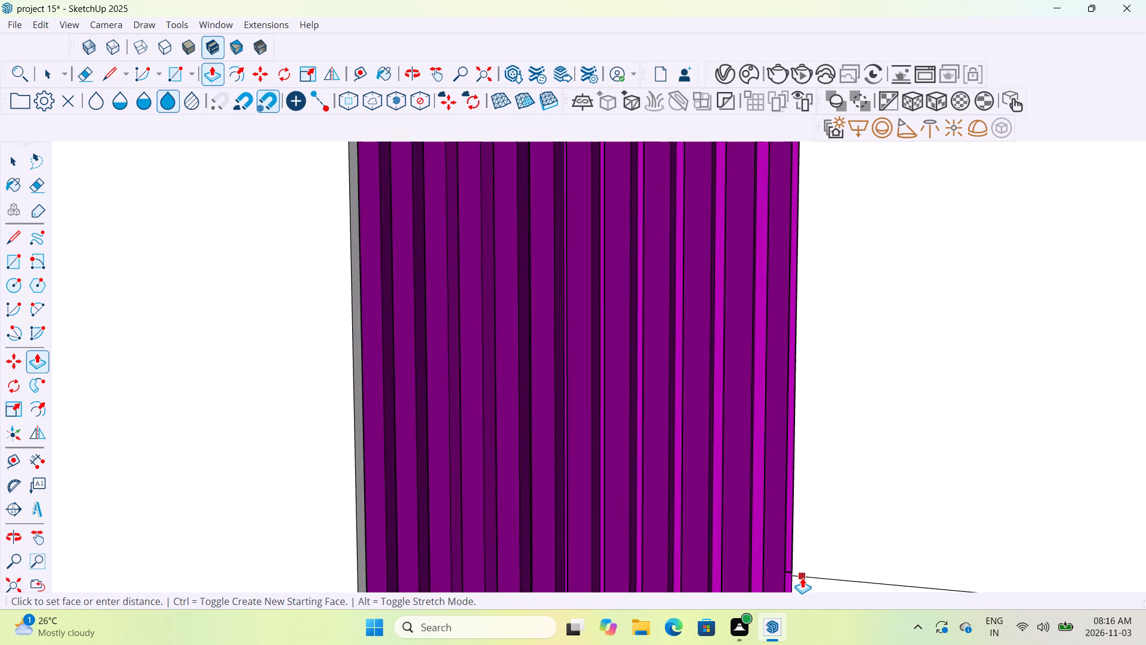
left_click(802, 578)
Inspect the top floor's side wall, the floor slab and the columns under the overhanging roof.
middle_click_drag(843, 524, 844, 427)
scroll(844, 427, "down", 7)
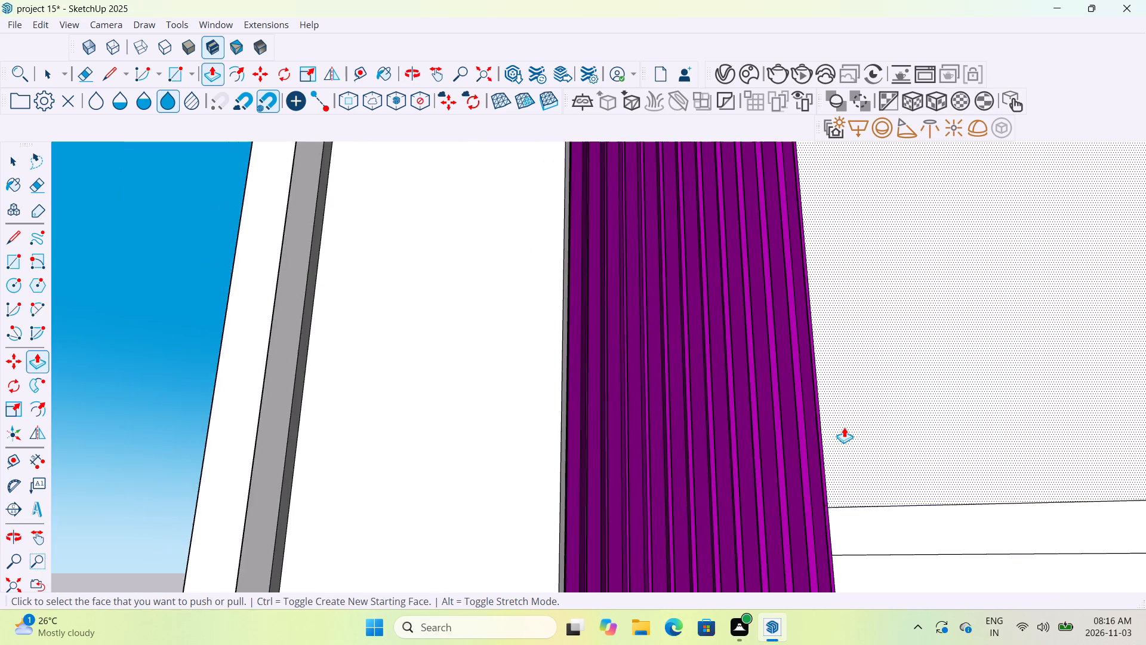
scroll(844, 427, "down", 7)
middle_click_drag(947, 343, 946, 592)
middle_click_drag(927, 432, 812, 389)
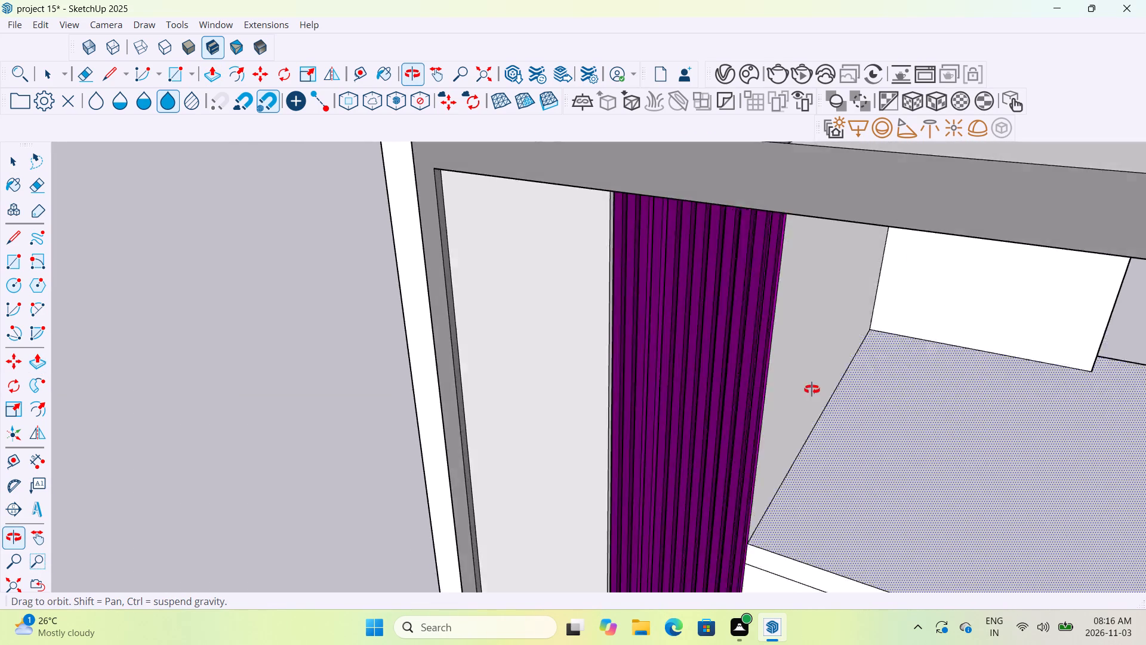
middle_click_drag(812, 389, 762, 390)
scroll(791, 471, "down", 8)
middle_click_drag(797, 481, 797, 440)
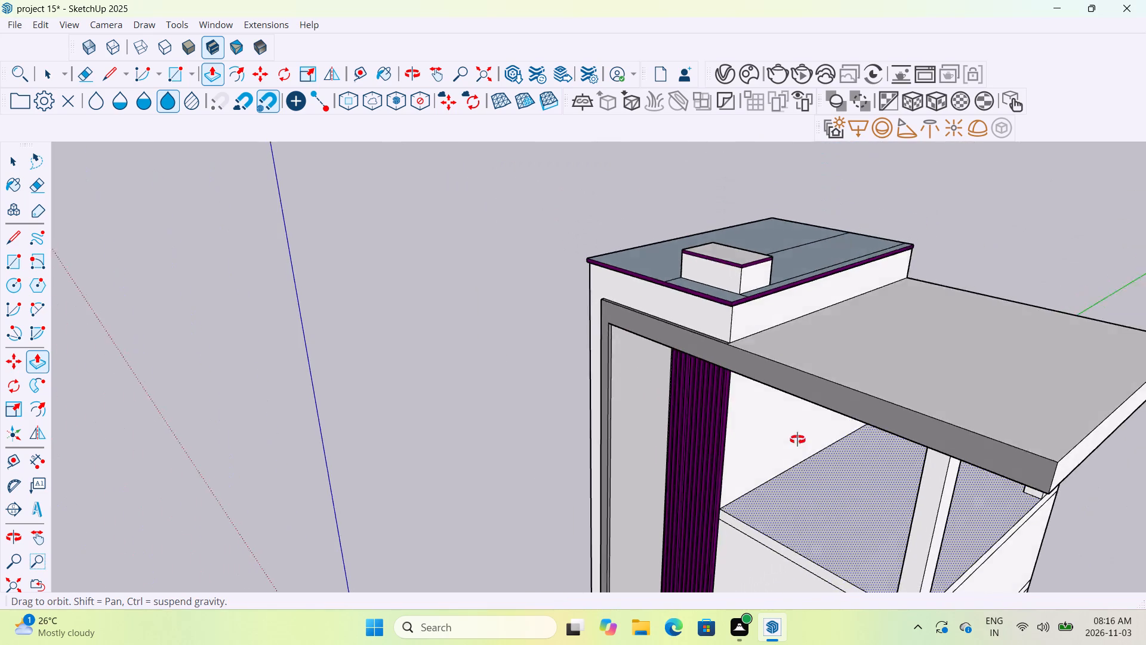
middle_click_drag(797, 440, 802, 398)
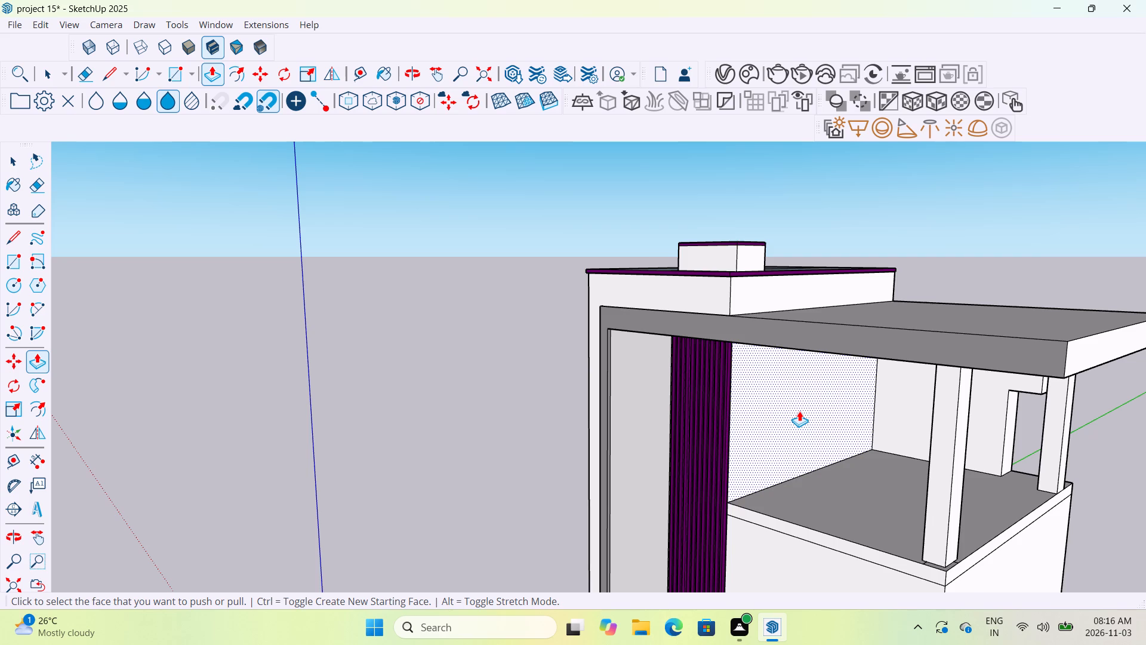
scroll(799, 411, "up", 4)
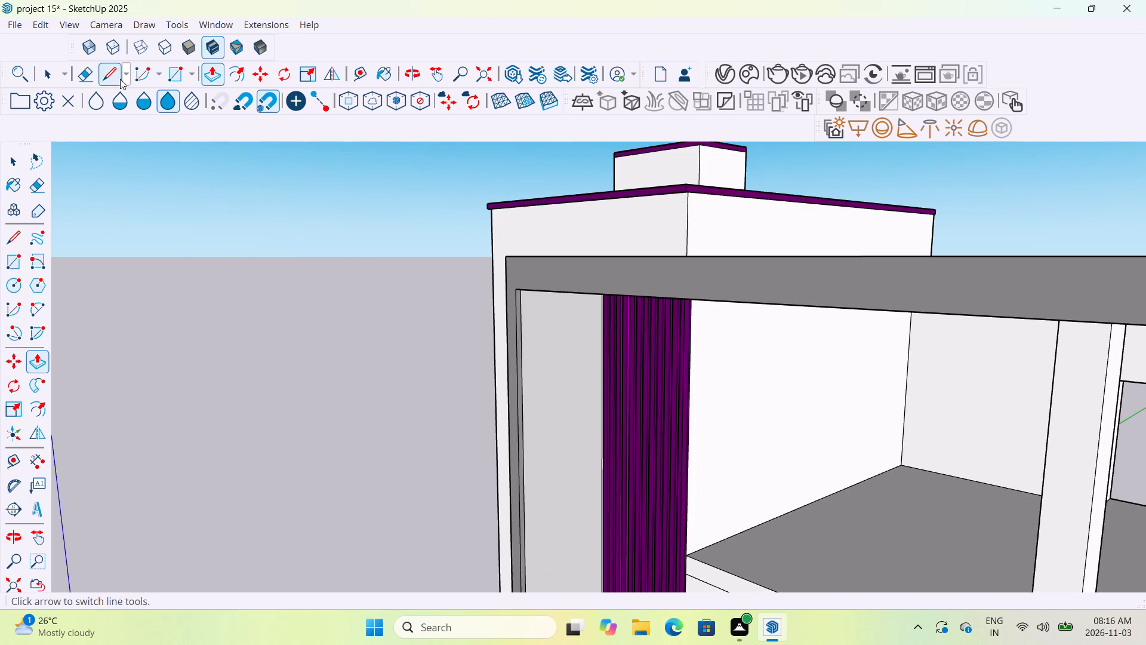
Draw a small circle on the top floor's side wall, just beside the purple slats and above the floor slab.
left_click(14, 282)
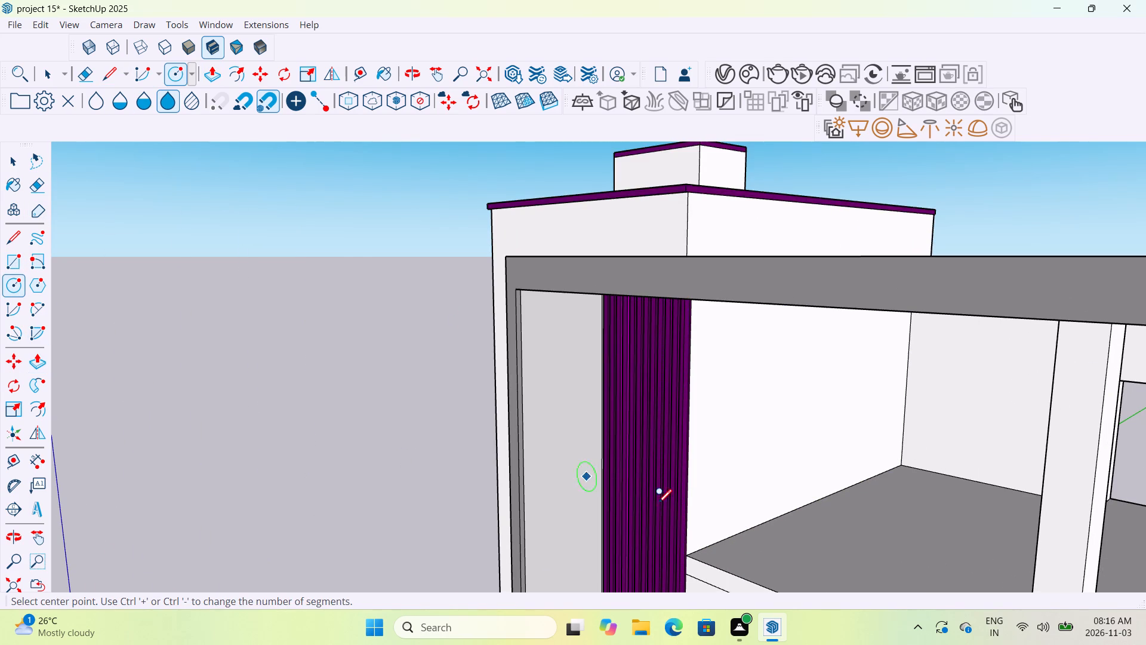
scroll(747, 516, "down", 13)
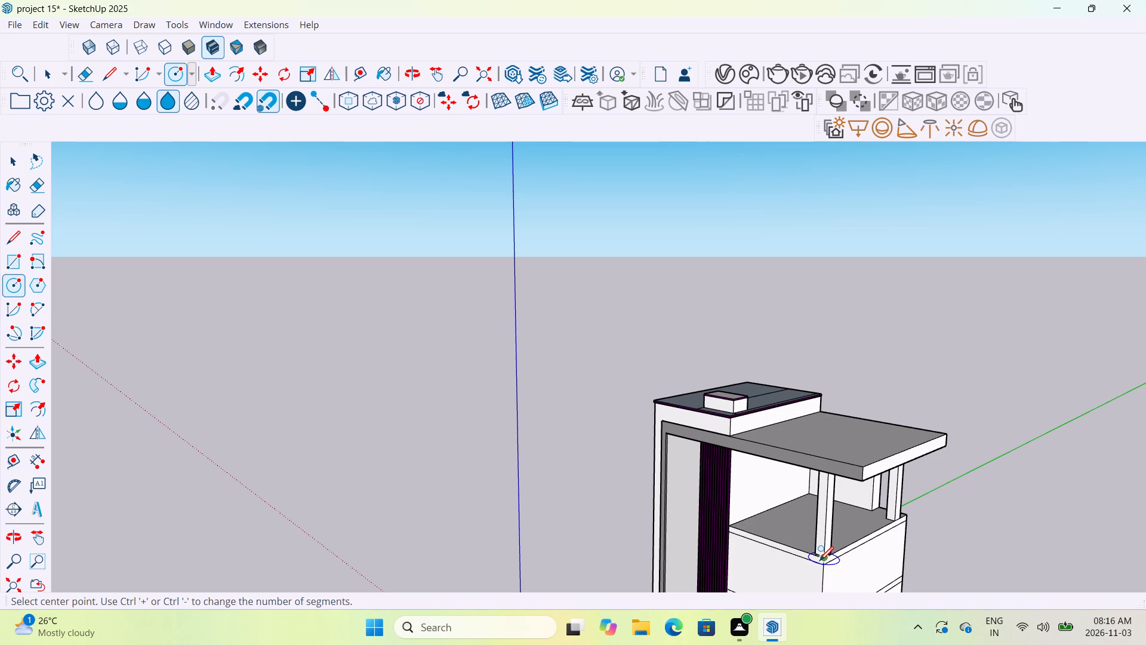
scroll(820, 562, "down", 3)
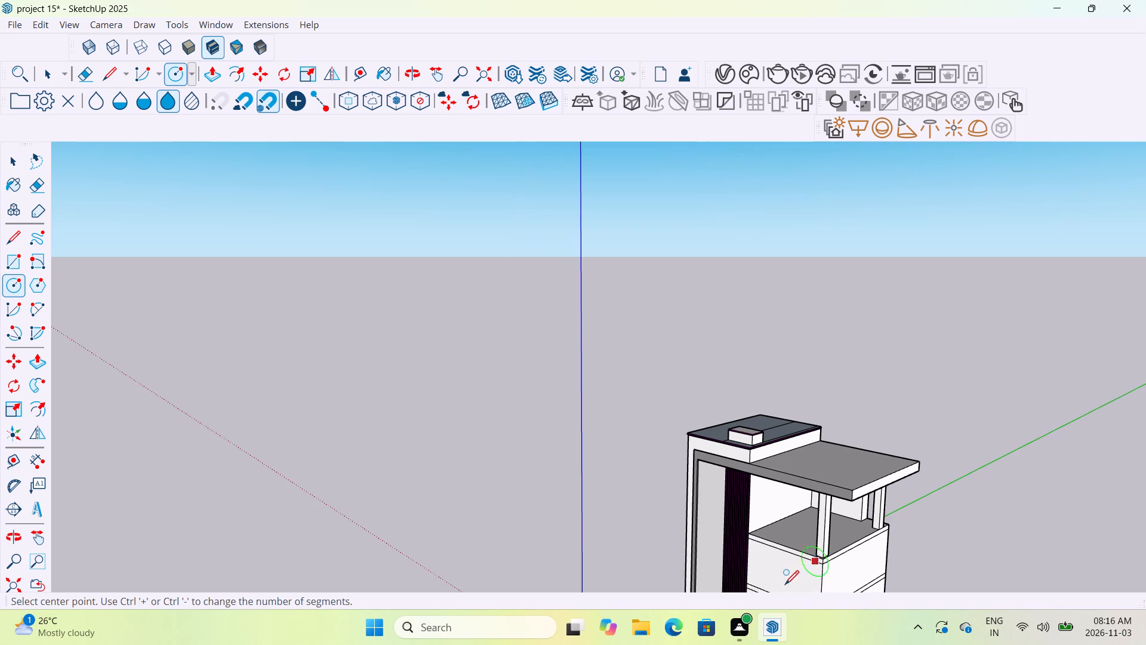
scroll(784, 586, "up", 19)
scroll(752, 455, "up", 6)
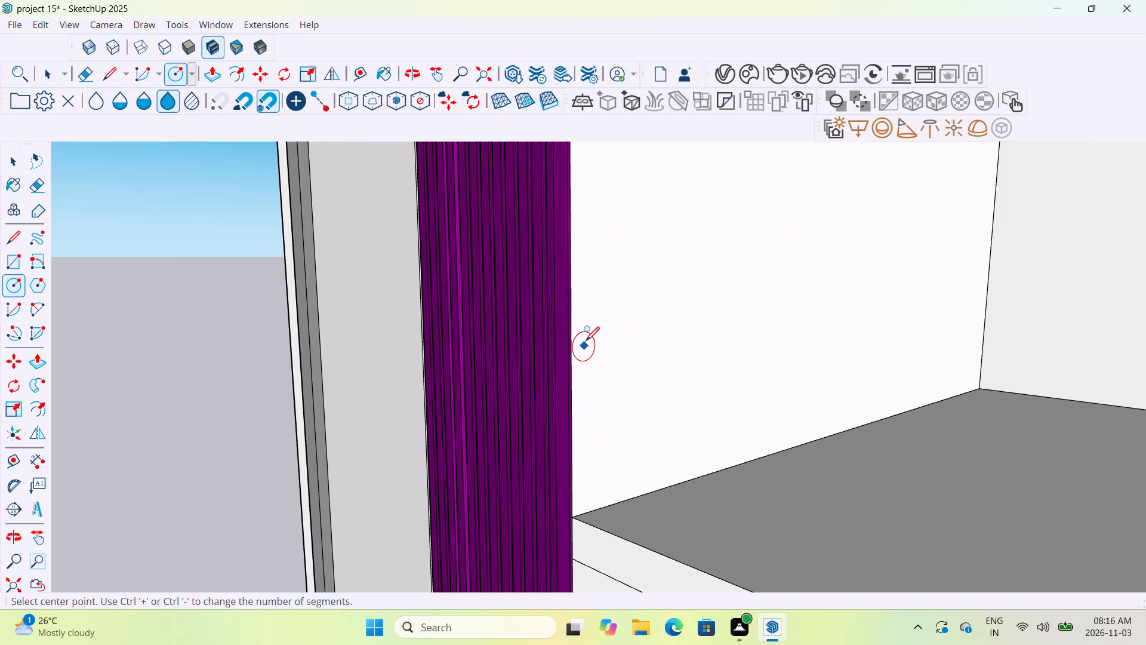
middle_click_drag(586, 339, 703, 315)
scroll(703, 315, "down", 9)
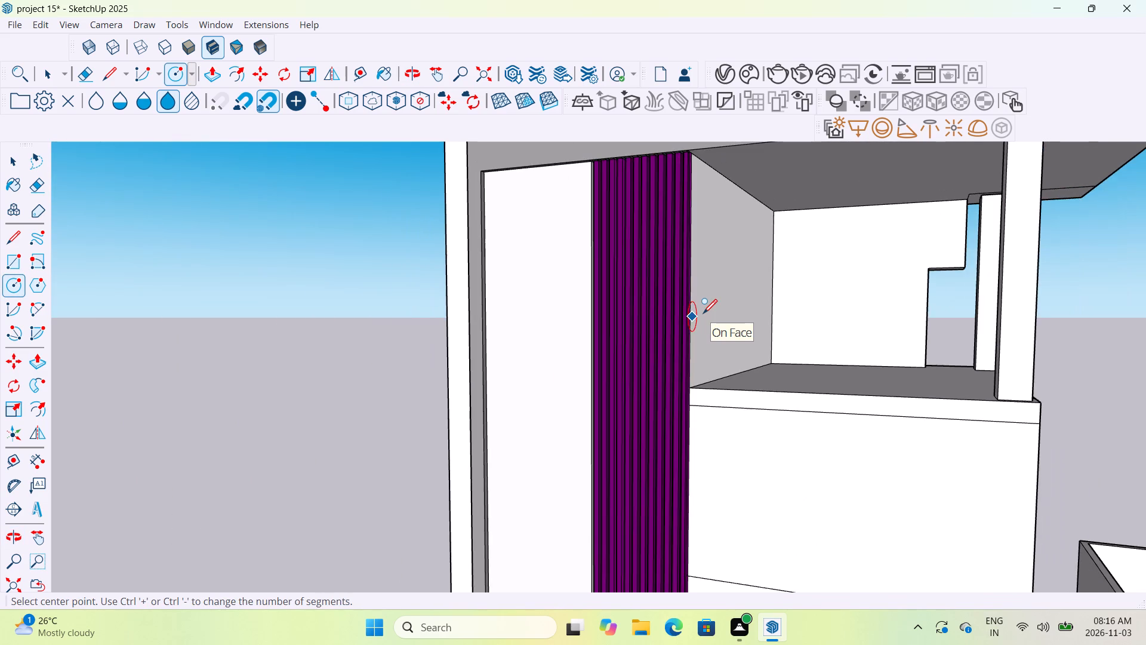
scroll(703, 315, "down", 3)
middle_click_drag(703, 315, 725, 314)
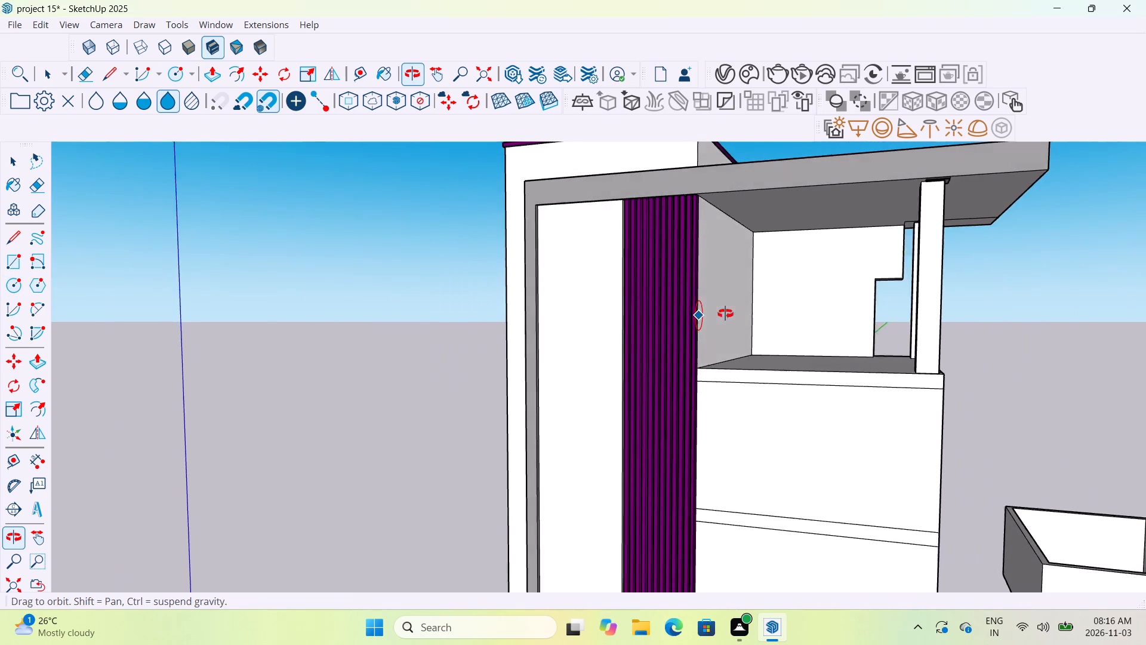
middle_click_drag(725, 314, 757, 314)
scroll(738, 310, "up", 11)
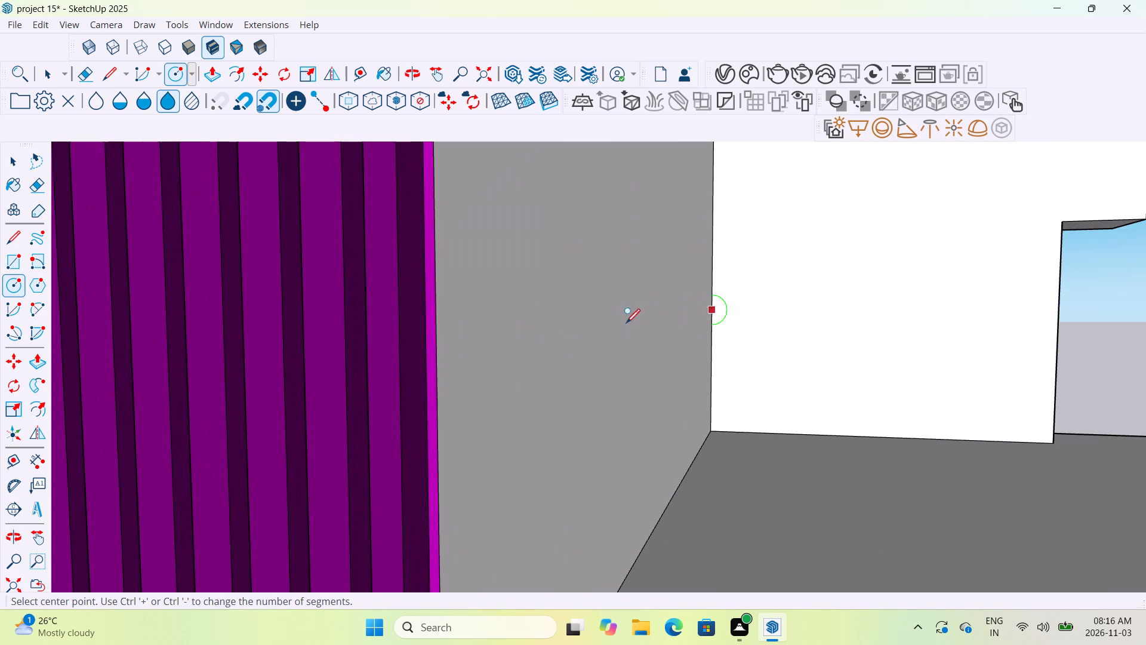
left_click(462, 402)
scroll(462, 402, "down", 7)
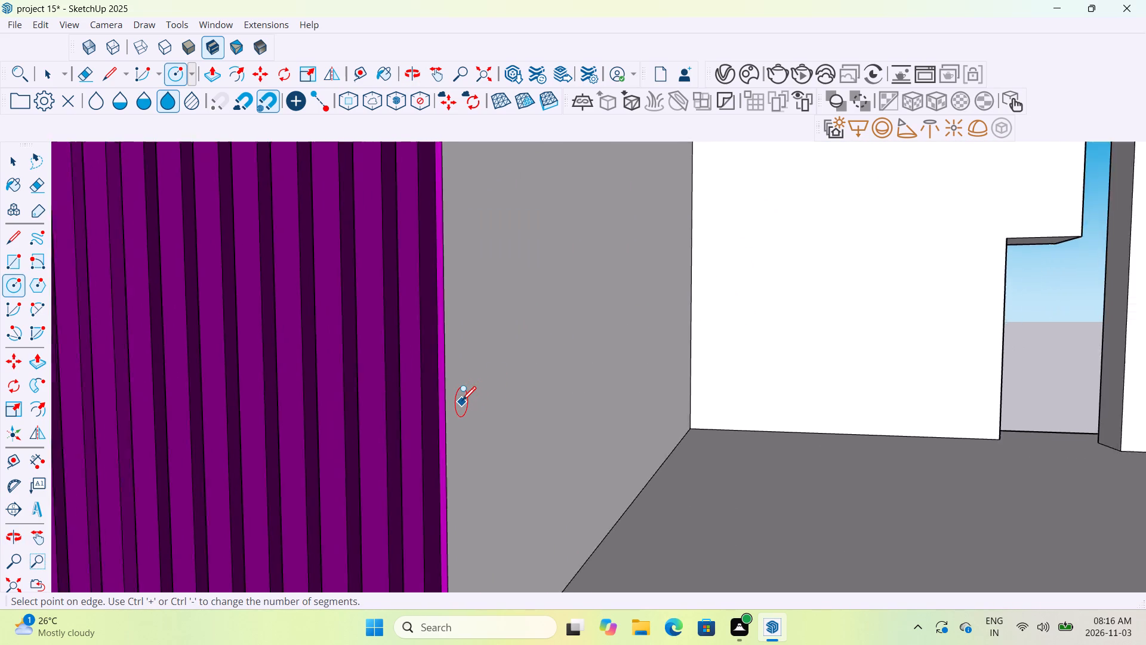
scroll(462, 402, "down", 16)
middle_click_drag(462, 402, 526, 388)
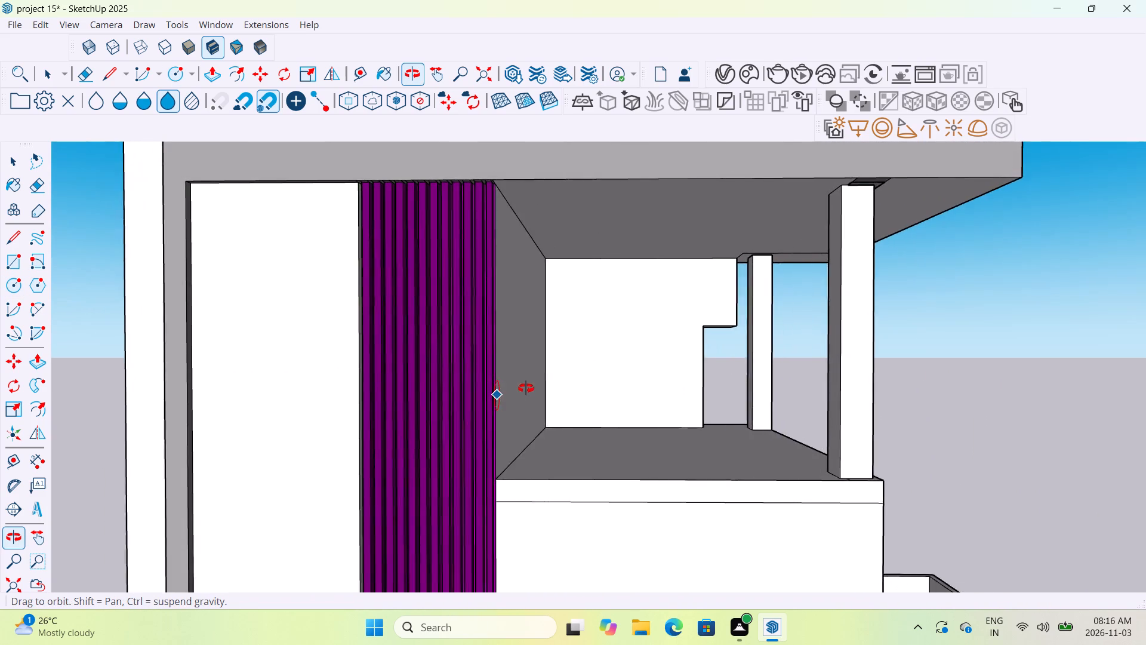
middle_click_drag(526, 388, 329, 368)
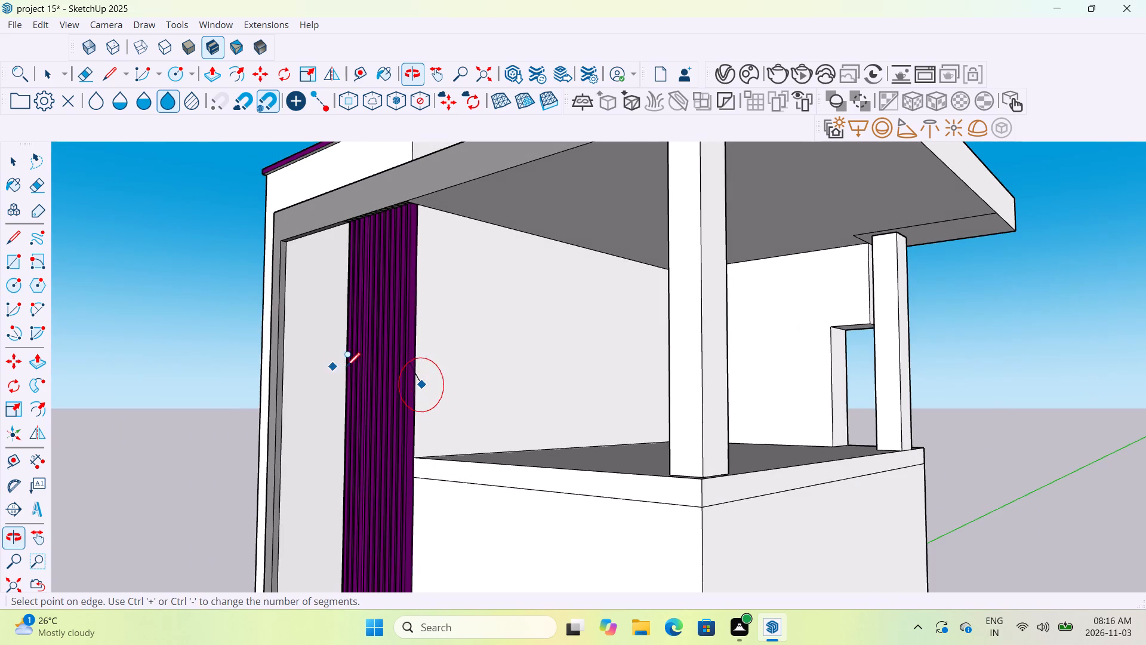
scroll(431, 379, "up", 13)
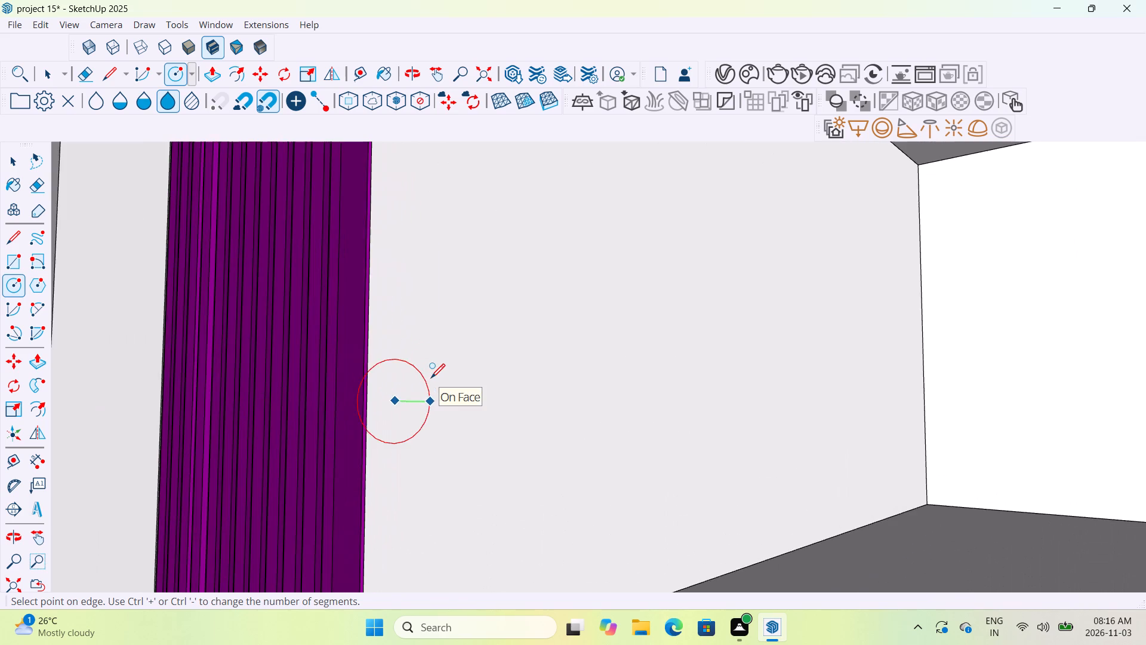
left_click(409, 406)
Draw a straight line from the small circle's centre along the red axis to the front edge of the corner column's inner face.
scroll(411, 406, "down", 6)
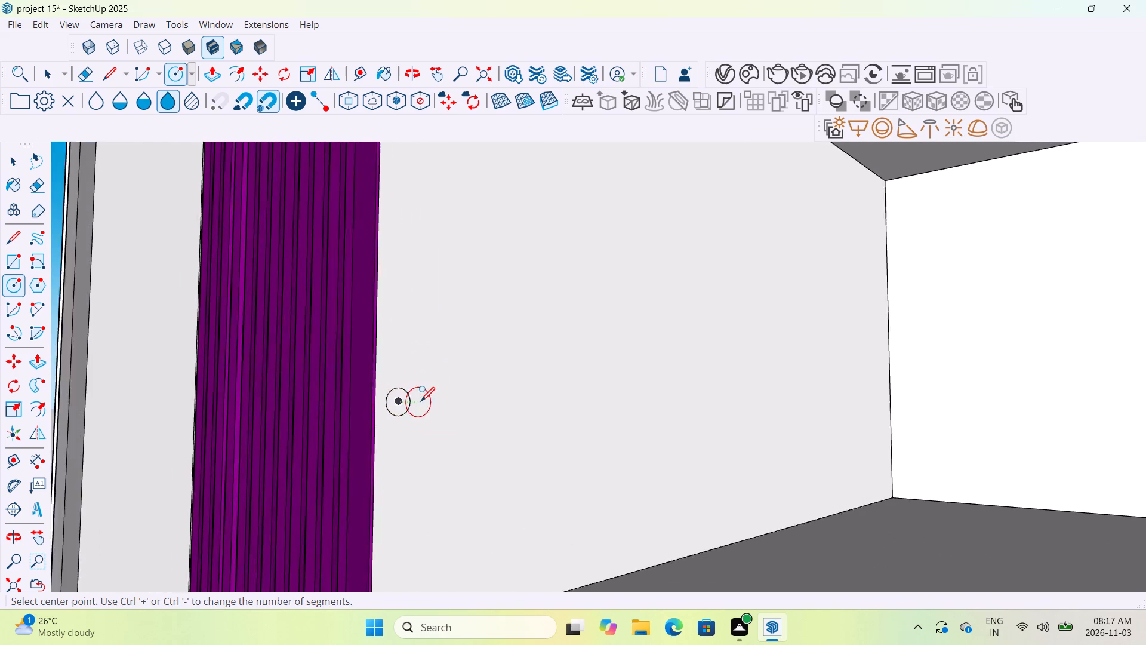
scroll(421, 403, "down", 1)
middle_click_drag(538, 435, 727, 410)
scroll(727, 410, "down", 7)
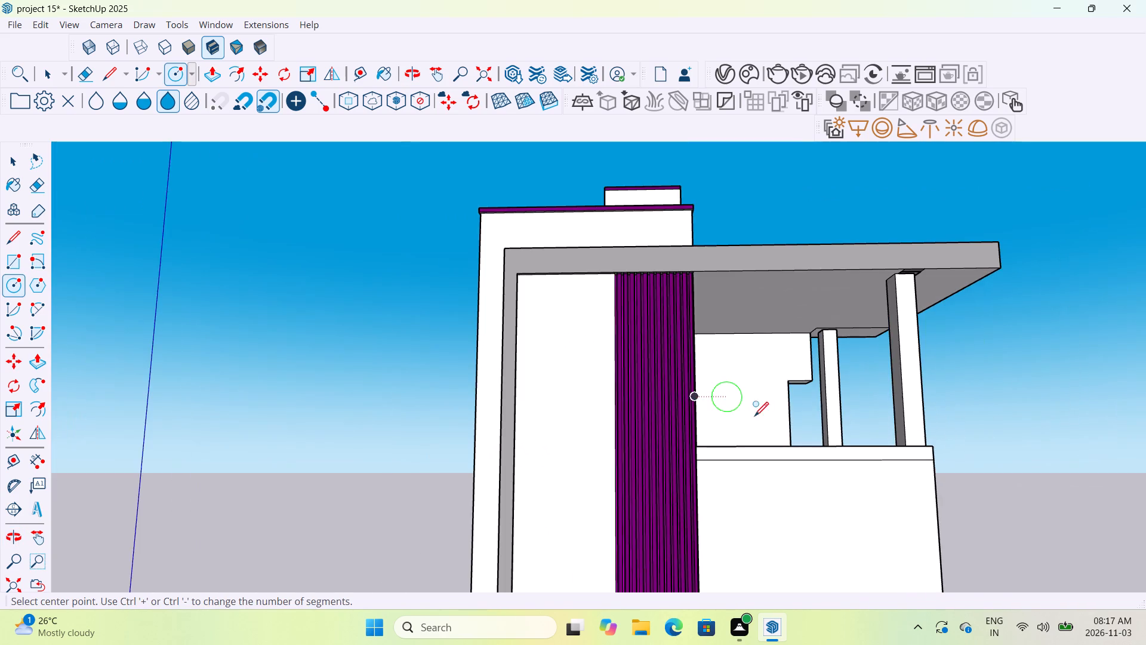
middle_click_drag(870, 435, 643, 488)
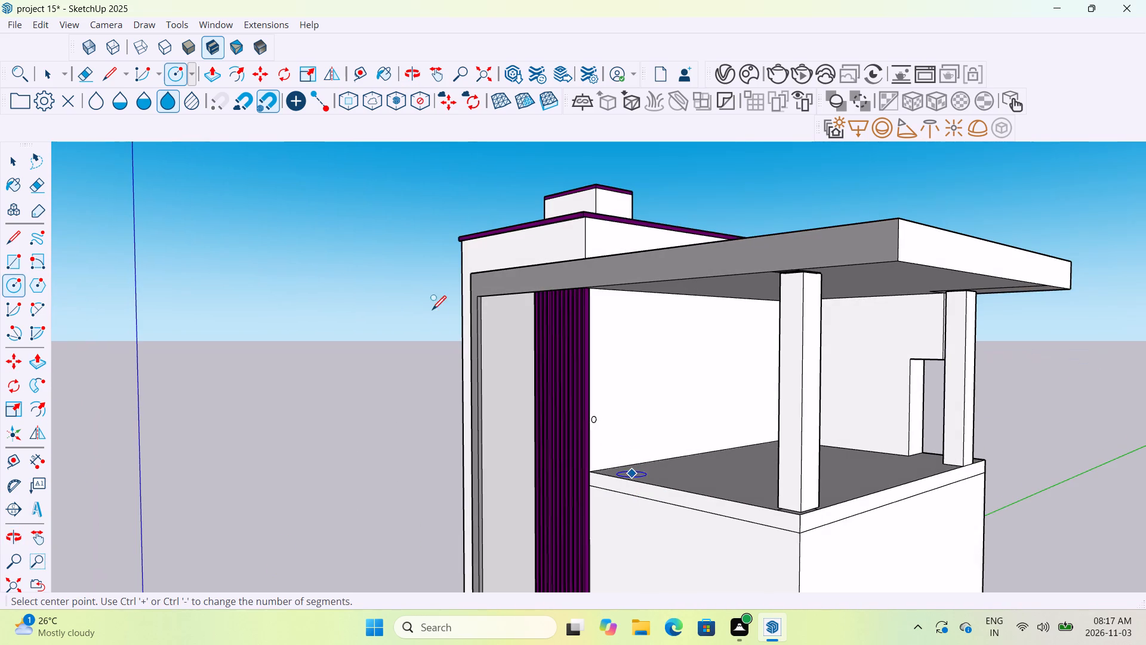
left_click(118, 75)
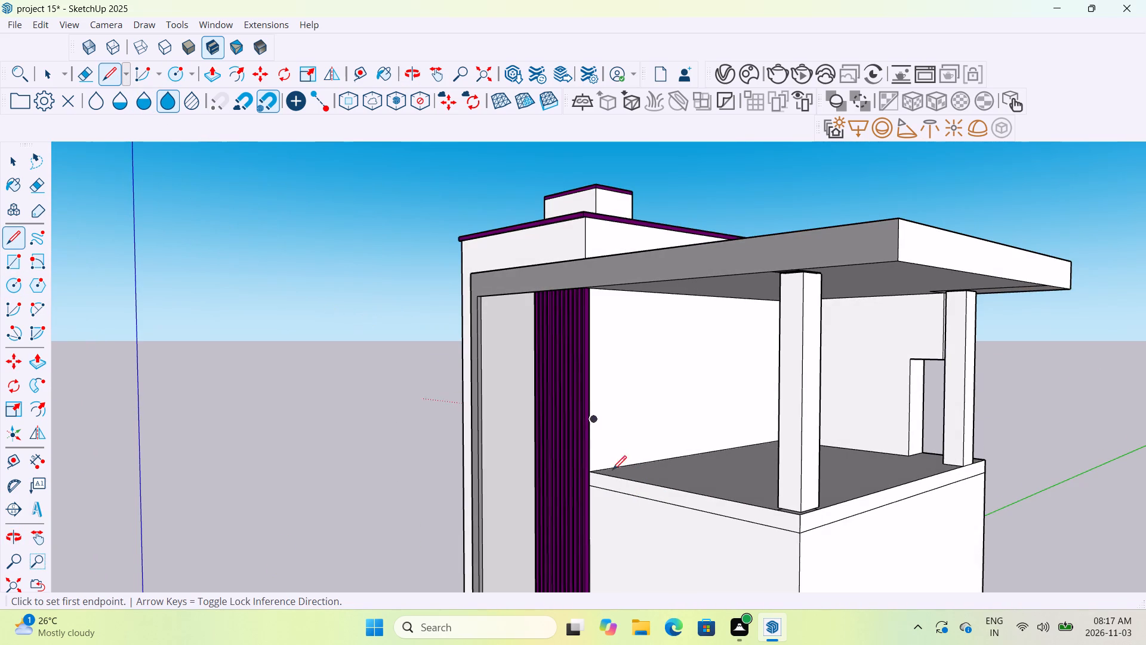
scroll(600, 413, "up", 11)
left_click(585, 432)
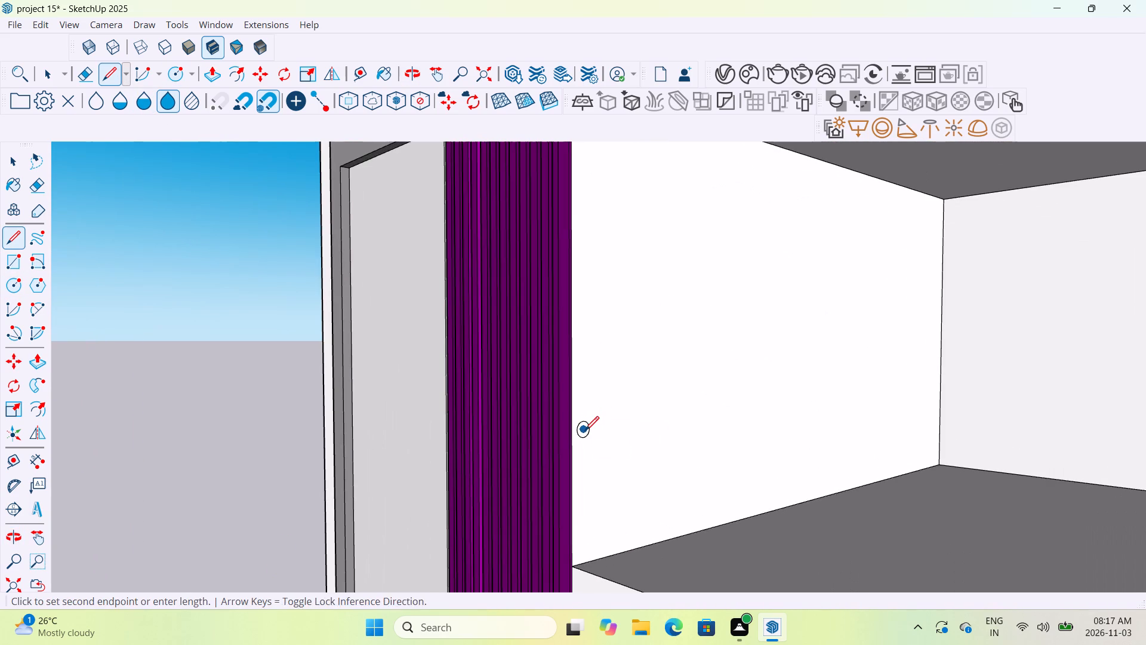
scroll(891, 447, "down", 14)
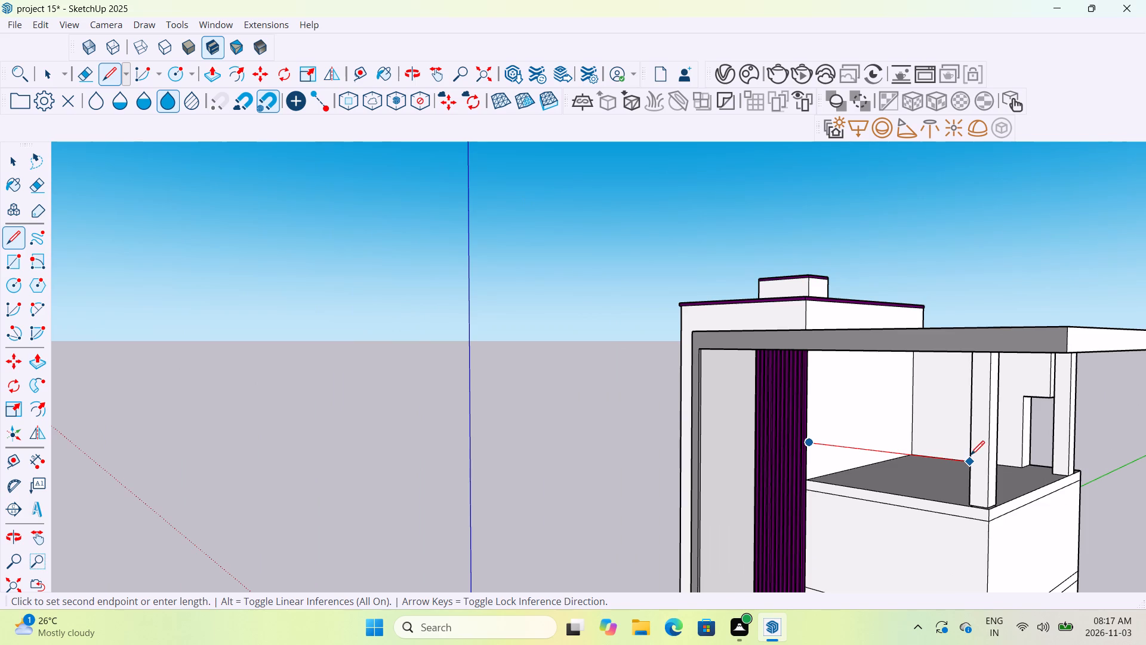
middle_click_drag(971, 456, 1136, 440)
scroll(914, 437, "up", 4)
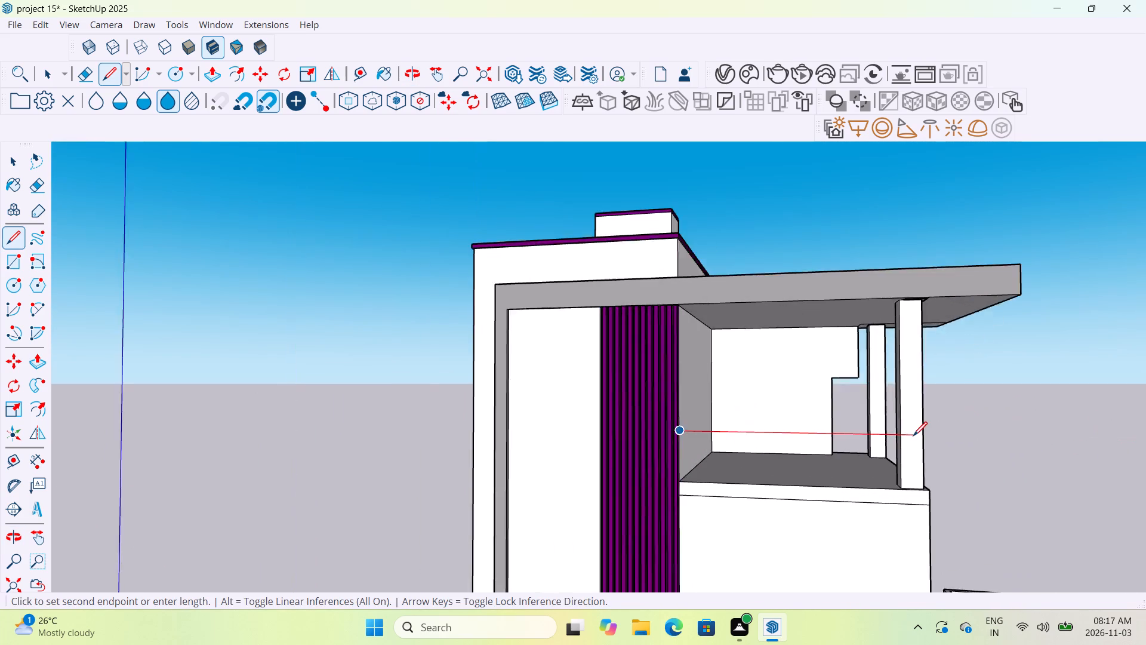
scroll(913, 437, "up", 4)
scroll(911, 440, "down", 1)
scroll(911, 440, "up", 18)
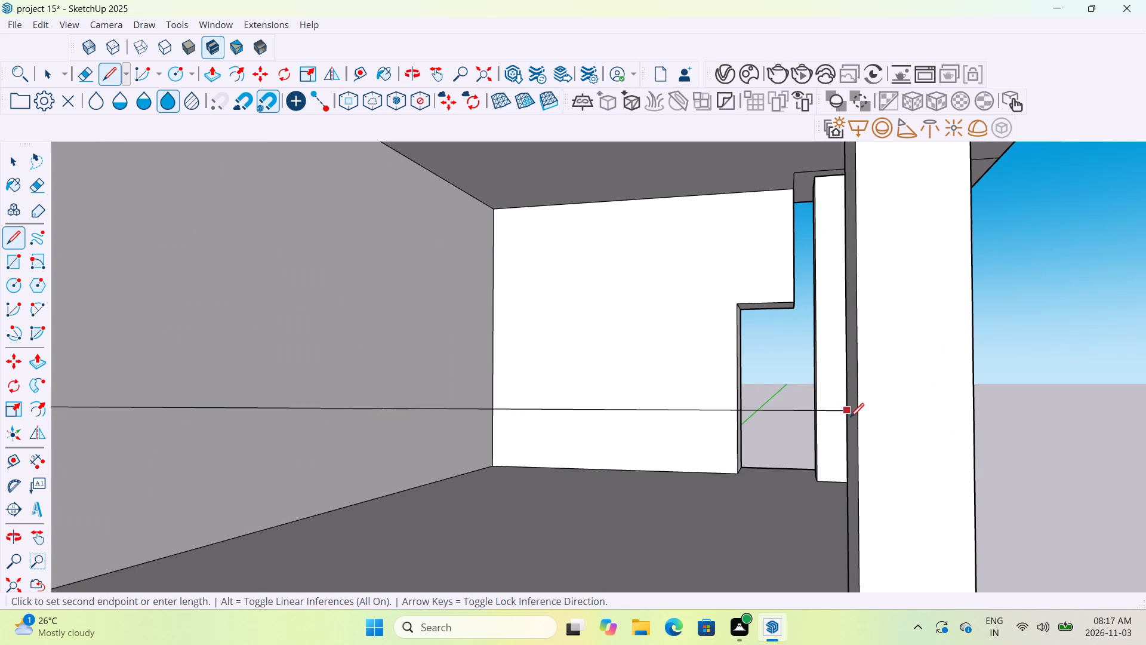
scroll(855, 419, "up", 14)
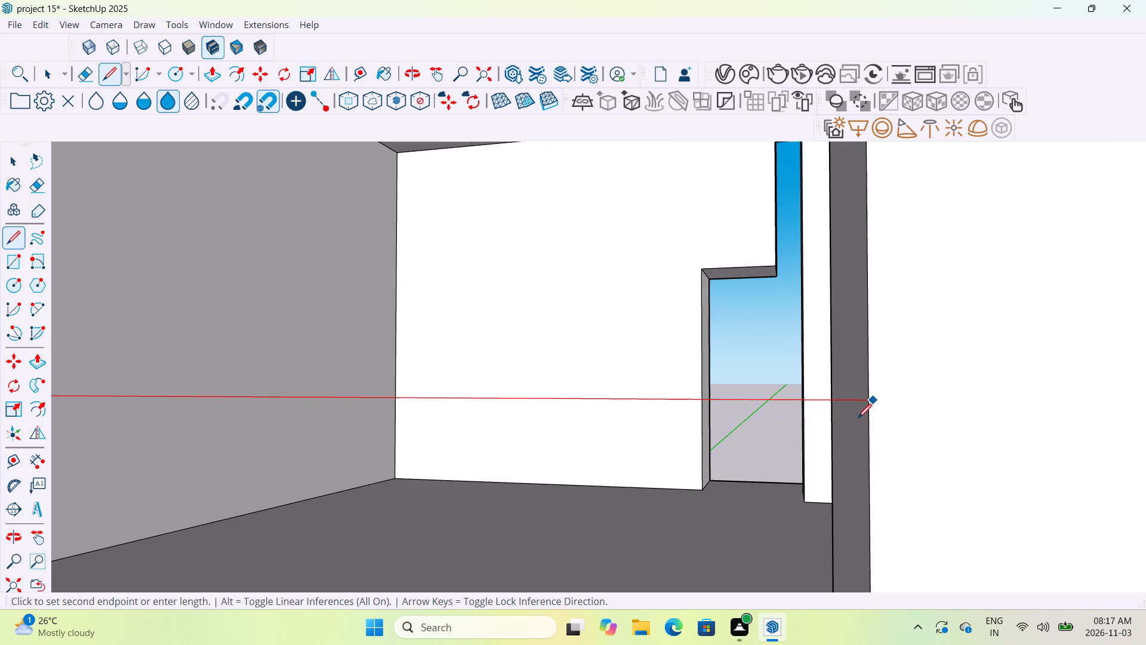
scroll(871, 414, "up", 6)
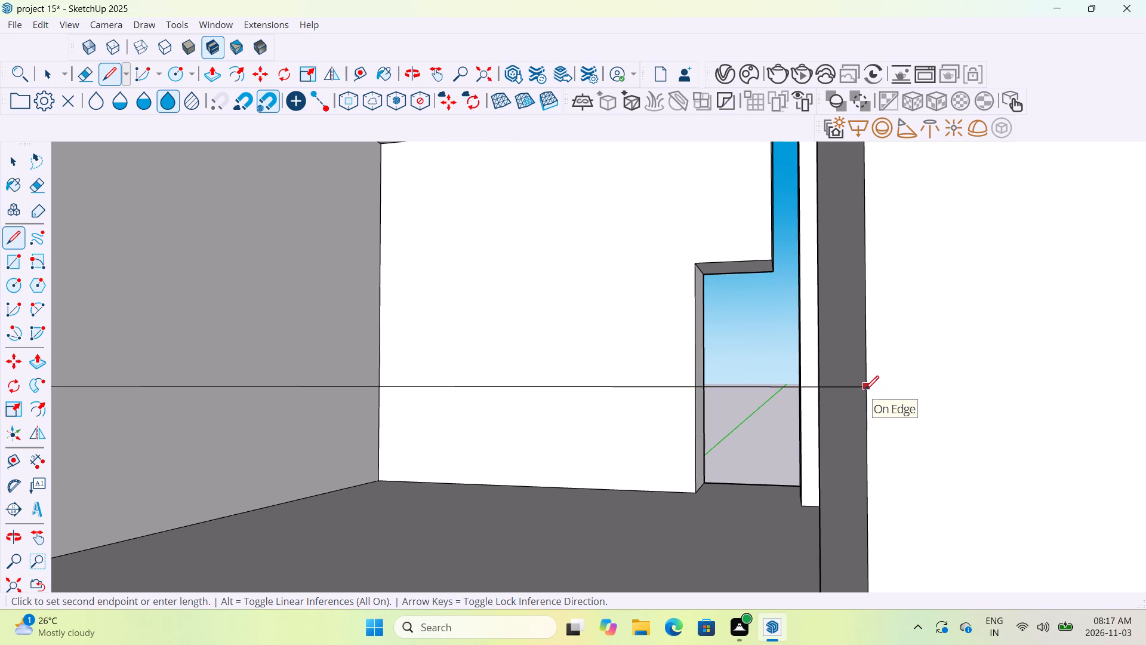
scroll(846, 391, "down", 16)
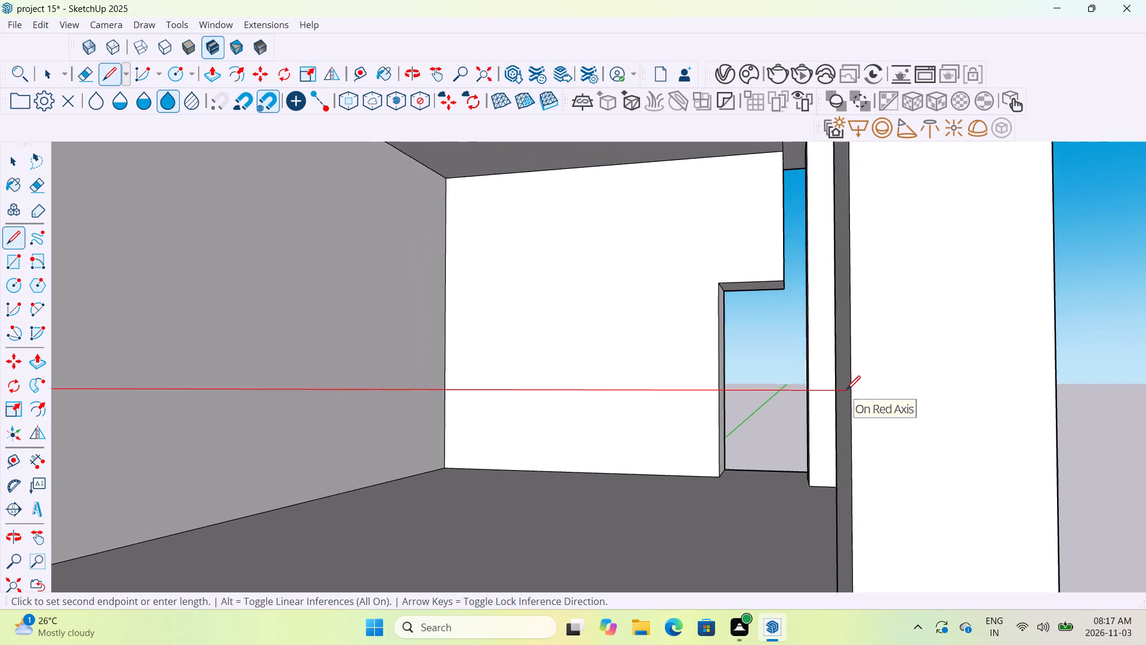
scroll(846, 391, "down", 14)
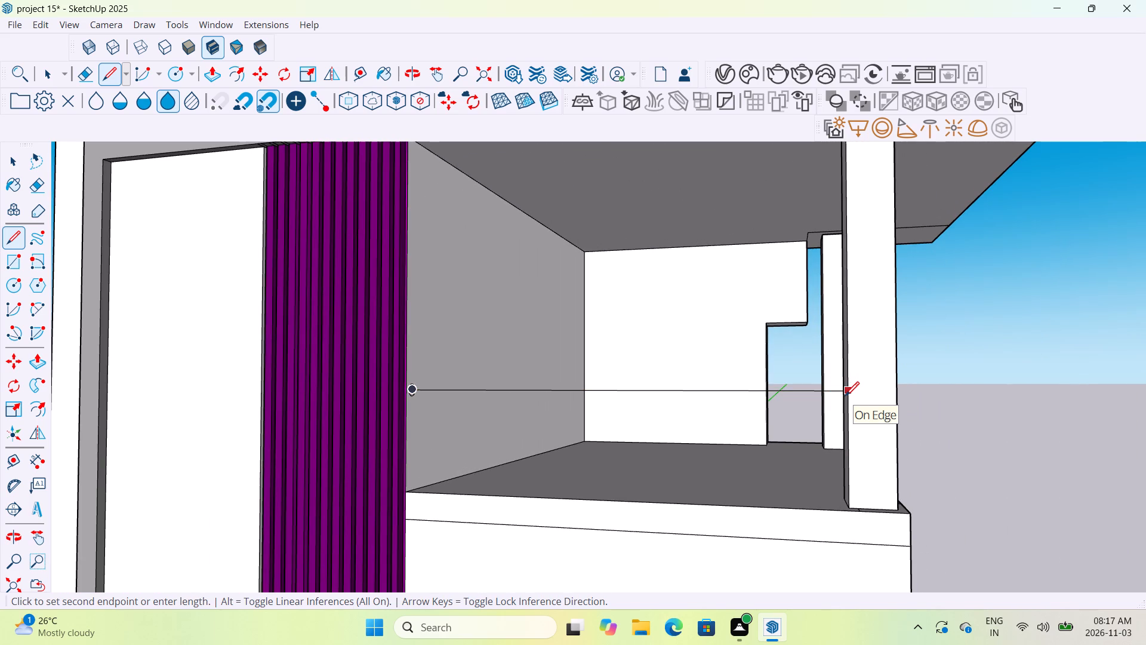
left_click(845, 397)
Continue the line across the corner column's inner face to its back edge.
scroll(845, 397, "up", 14)
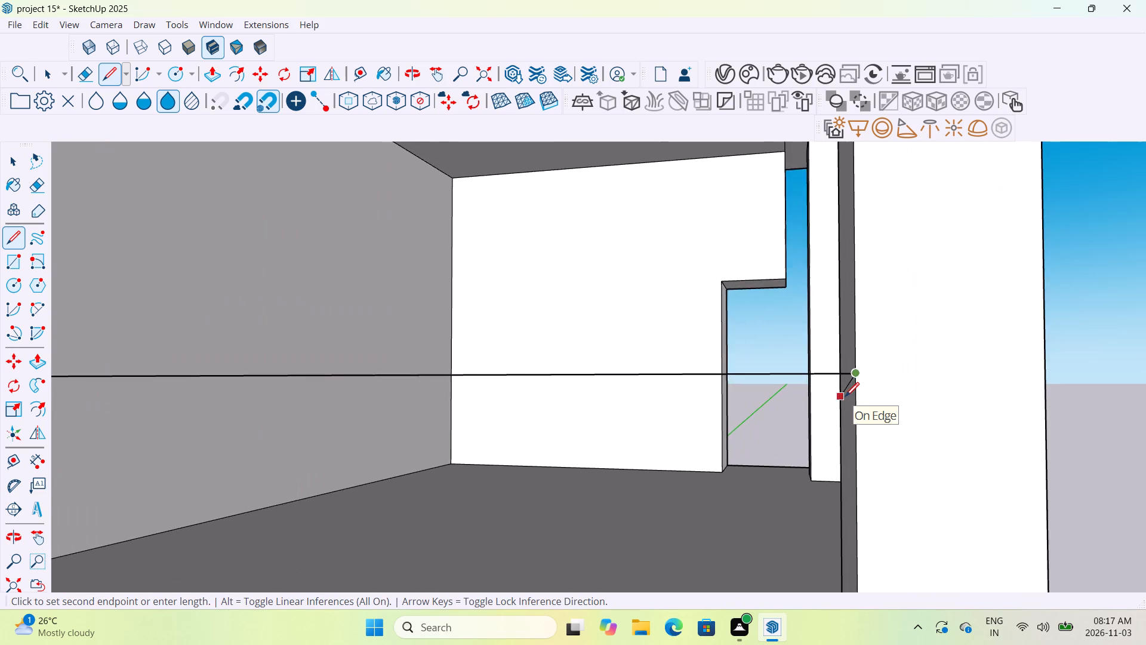
scroll(845, 398, "up", 4)
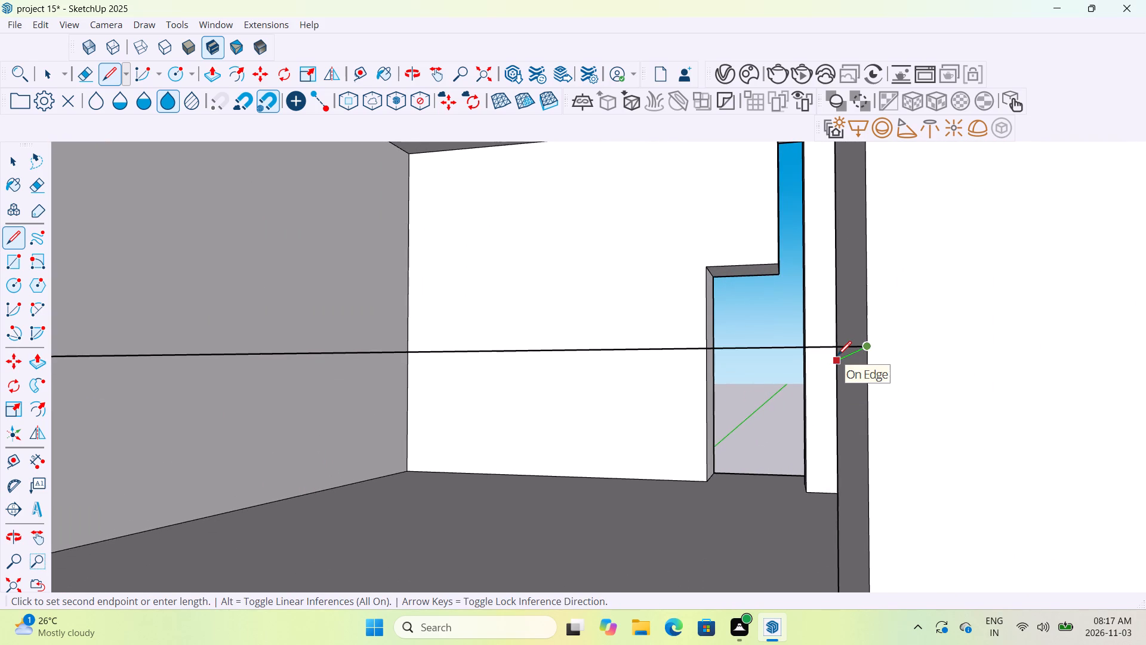
left_click(837, 357)
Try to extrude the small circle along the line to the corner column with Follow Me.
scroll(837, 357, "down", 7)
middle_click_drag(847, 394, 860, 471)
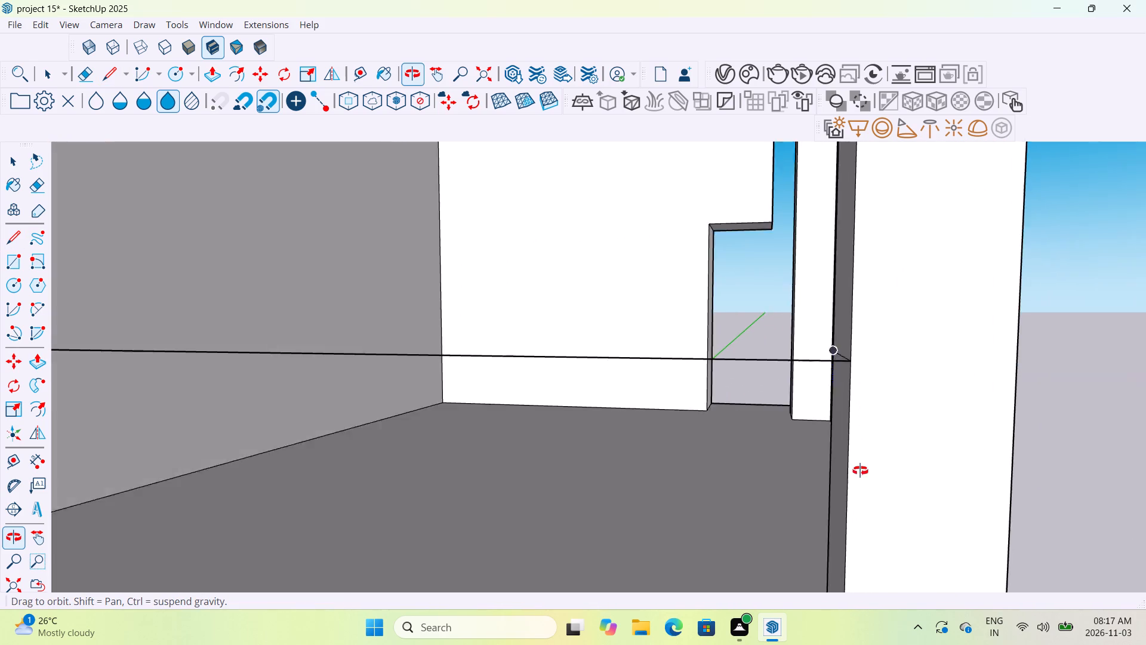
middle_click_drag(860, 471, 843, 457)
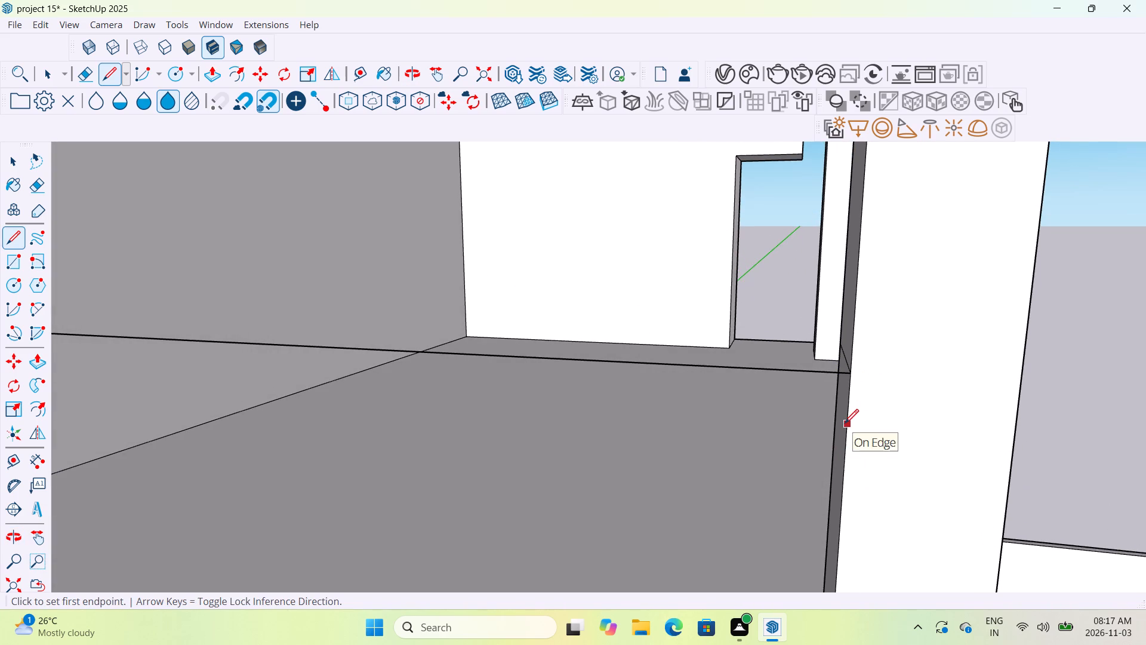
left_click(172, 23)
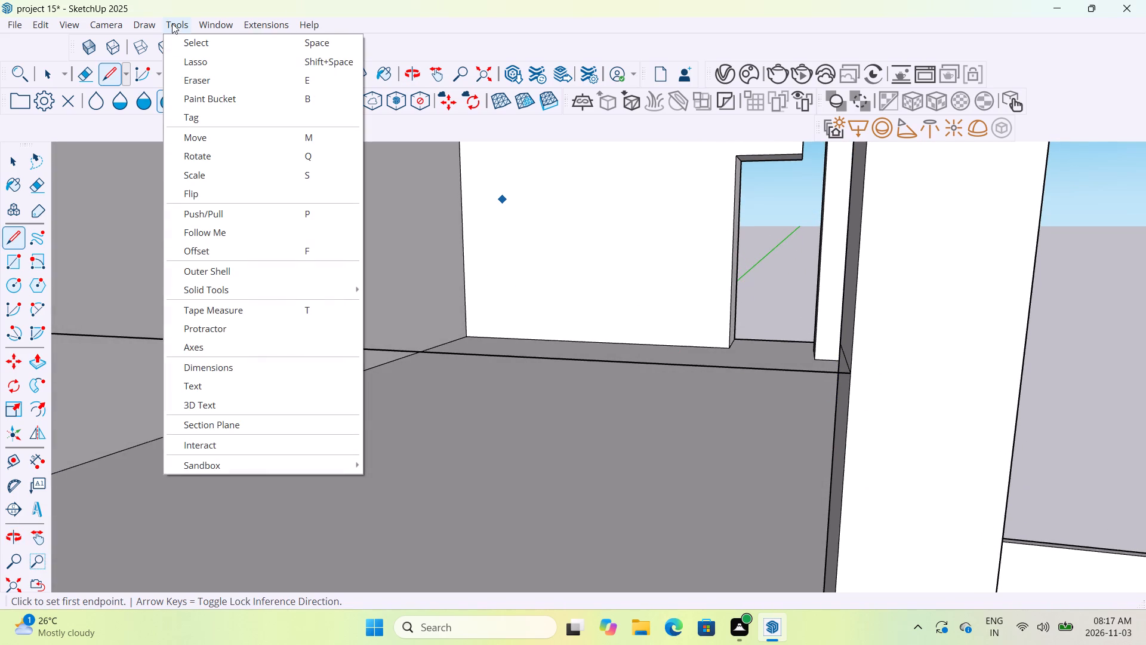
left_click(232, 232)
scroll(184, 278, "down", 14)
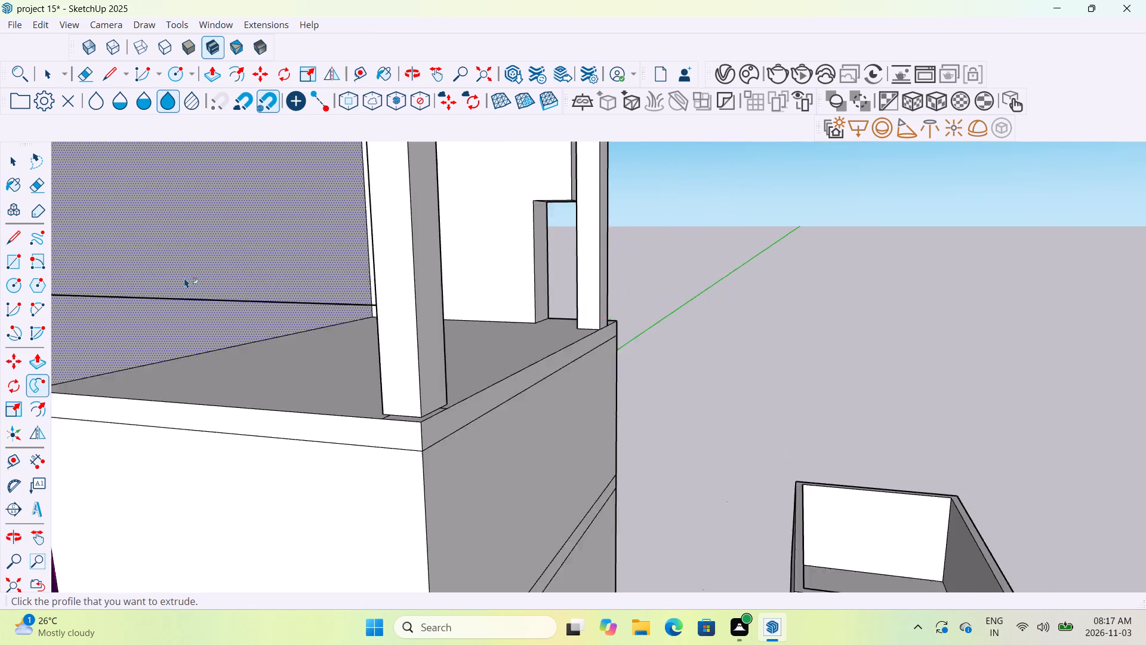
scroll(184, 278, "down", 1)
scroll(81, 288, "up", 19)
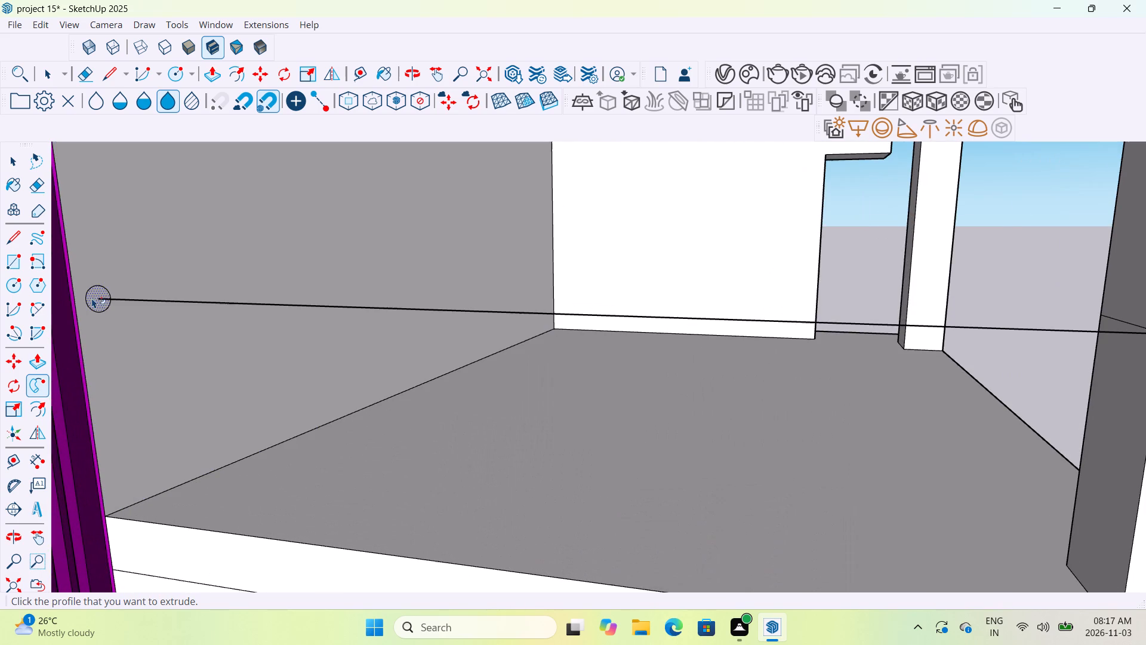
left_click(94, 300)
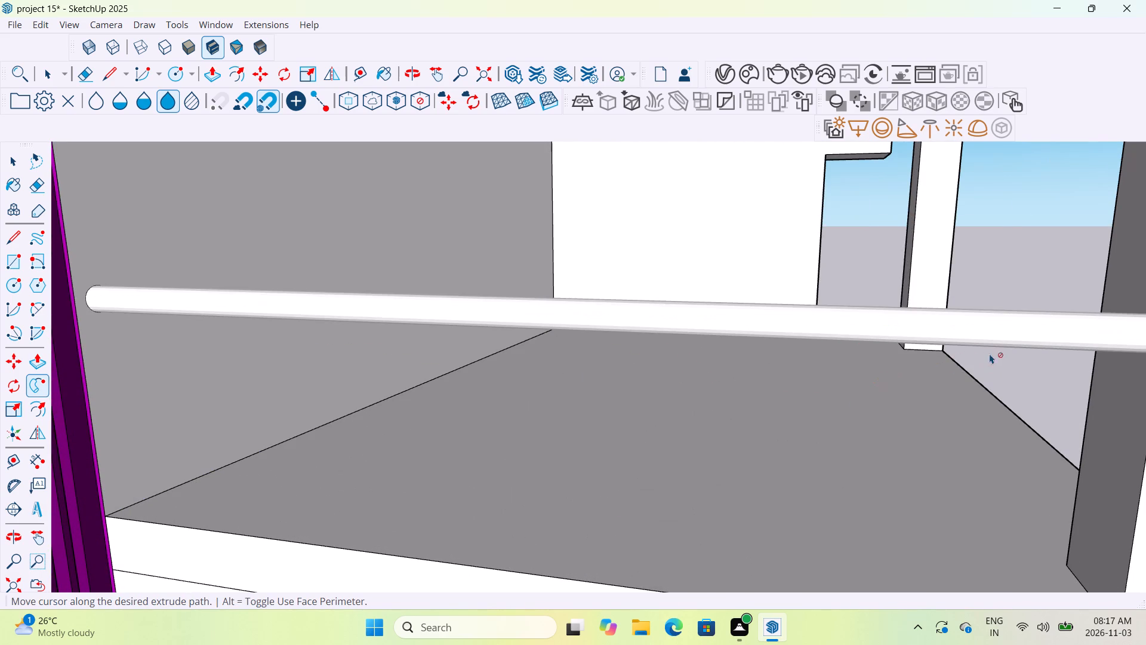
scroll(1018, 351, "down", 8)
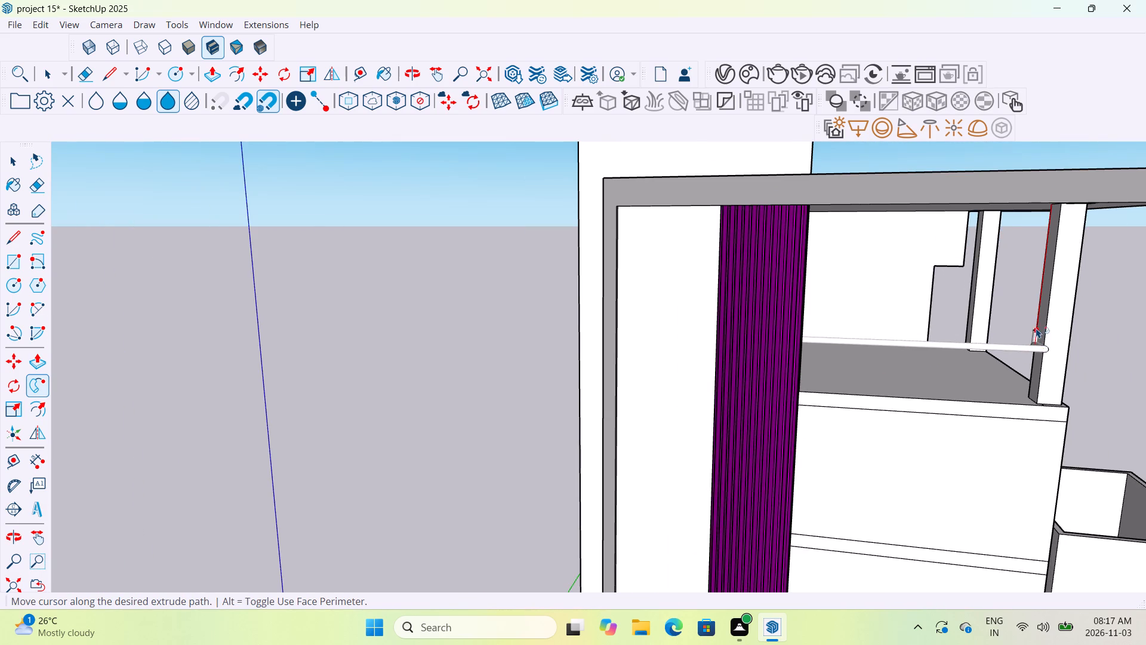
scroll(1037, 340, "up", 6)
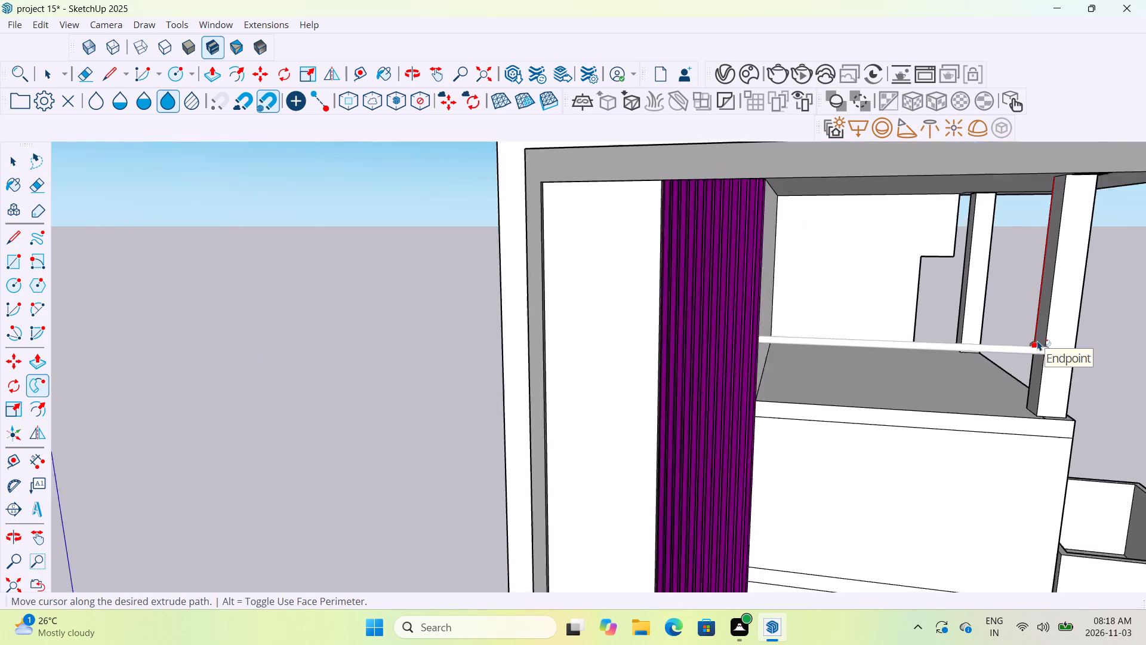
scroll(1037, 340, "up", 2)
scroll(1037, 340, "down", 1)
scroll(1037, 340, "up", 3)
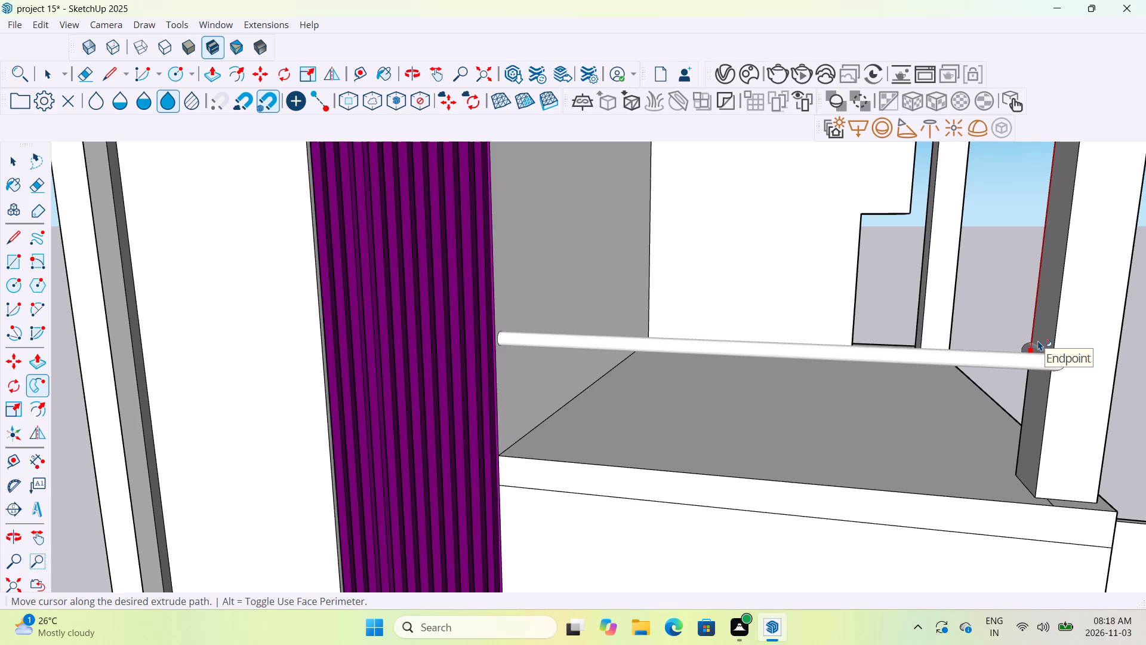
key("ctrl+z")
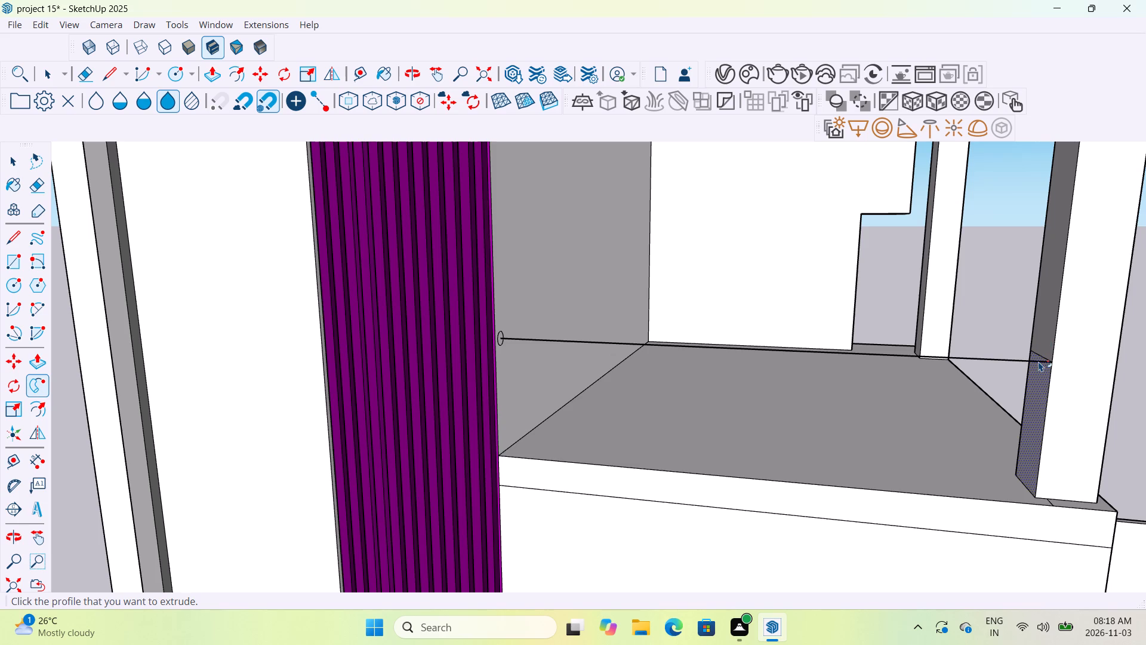
Undo the line segment drawn across the corner column's inner face.
key("ctrl+z")
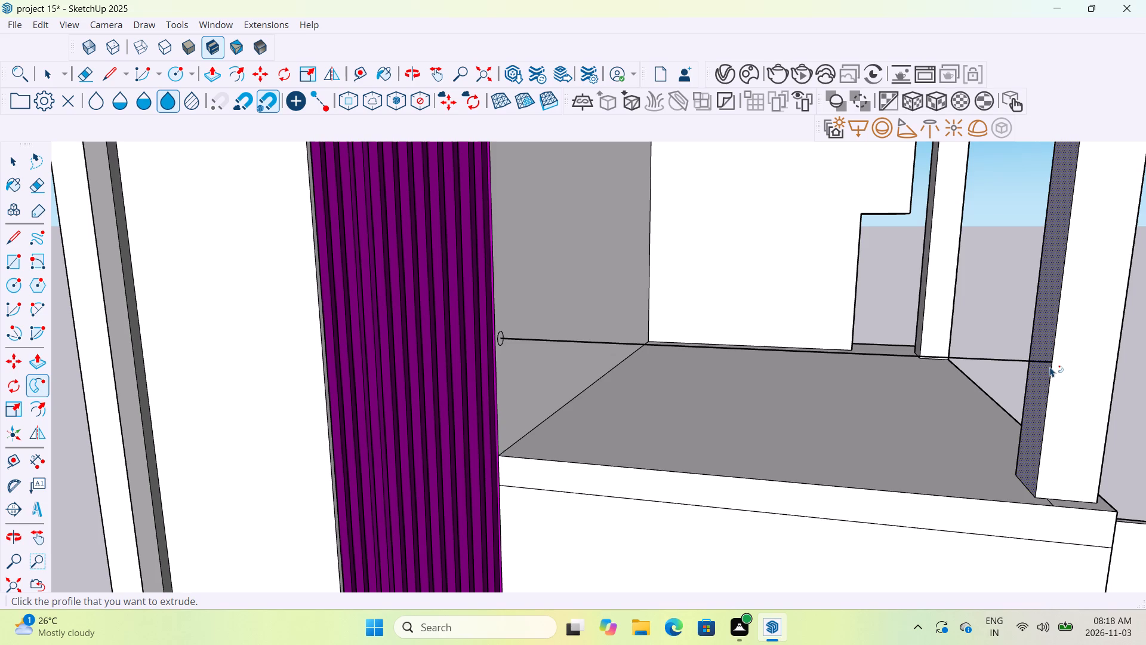
Push/Pull the front face of the top floor slab outward so it projects beyond the wall below, beside the purple slats.
scroll(1050, 367, "down", 12)
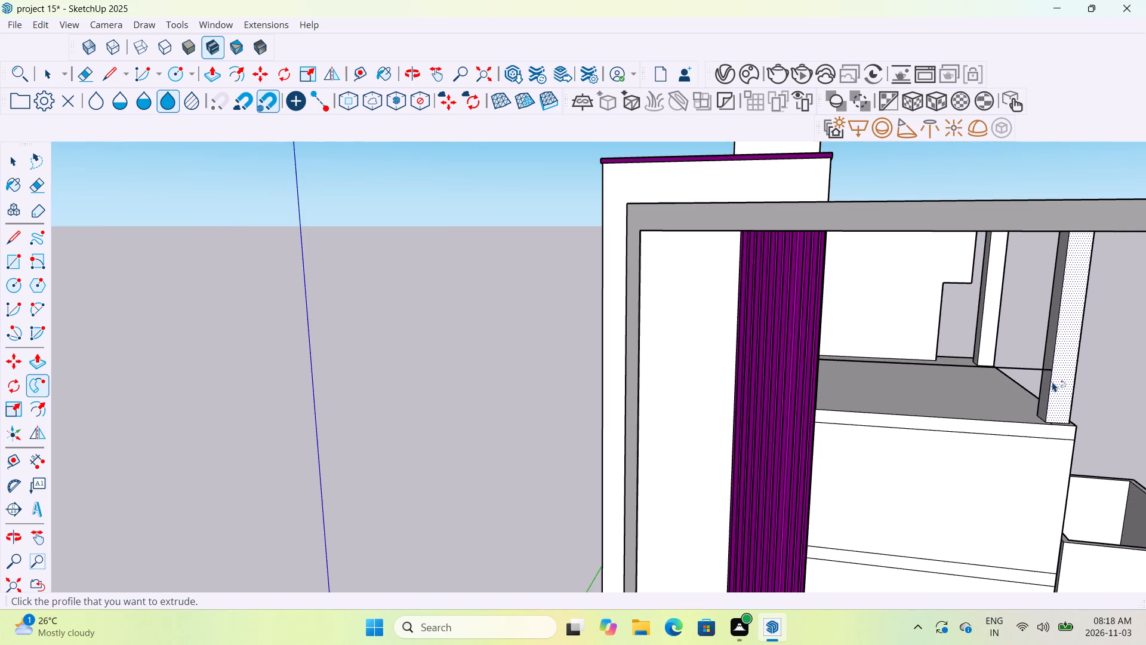
scroll(1052, 382, "down", 6)
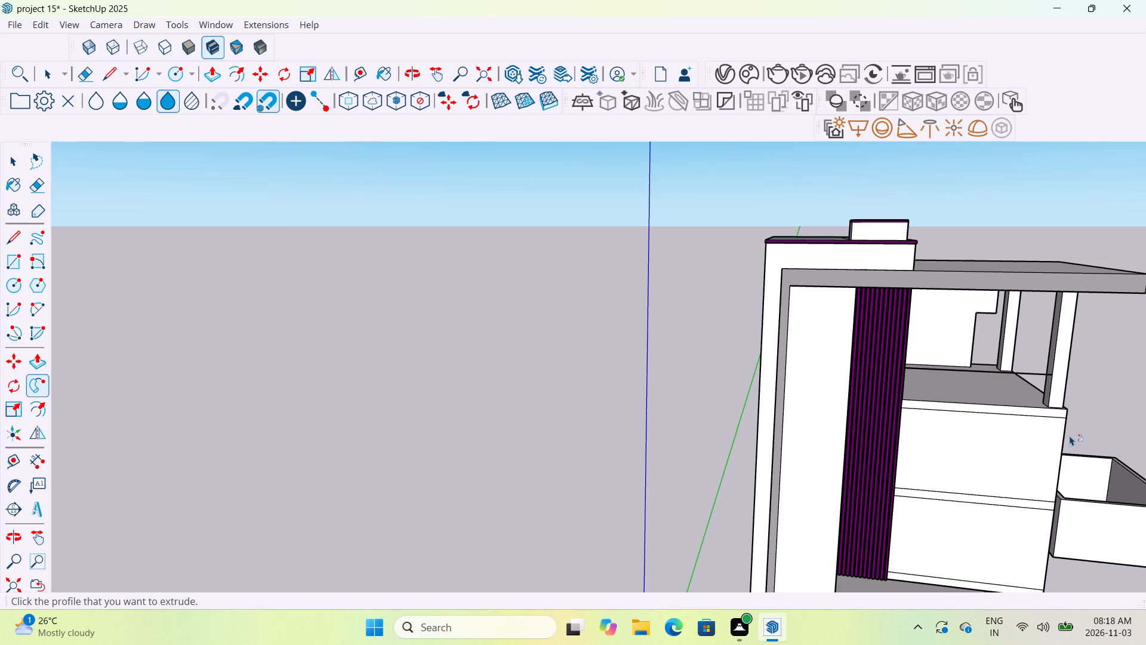
middle_click_drag(910, 407, 965, 395)
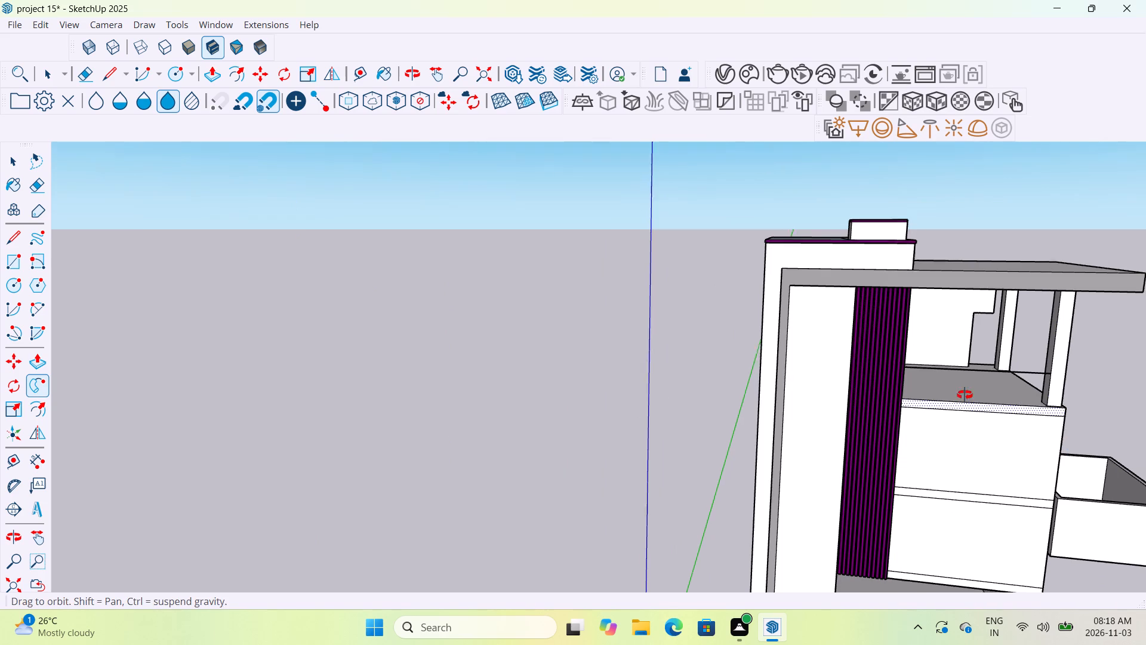
middle_click_drag(965, 395, 968, 394)
scroll(910, 387, "up", 12)
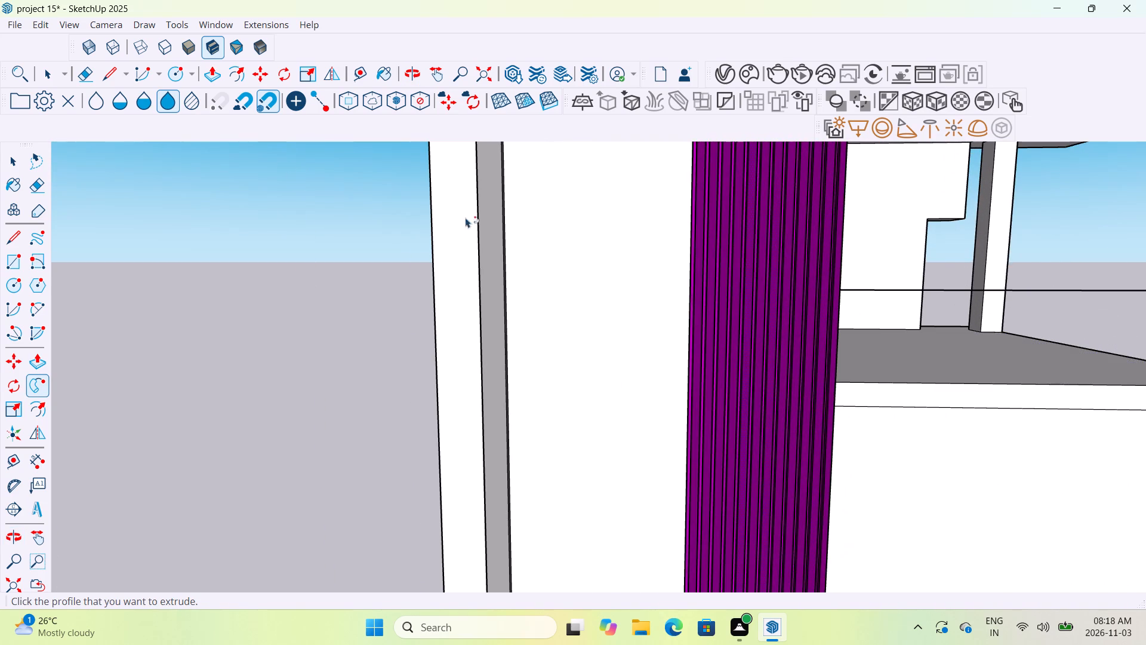
left_click(217, 71)
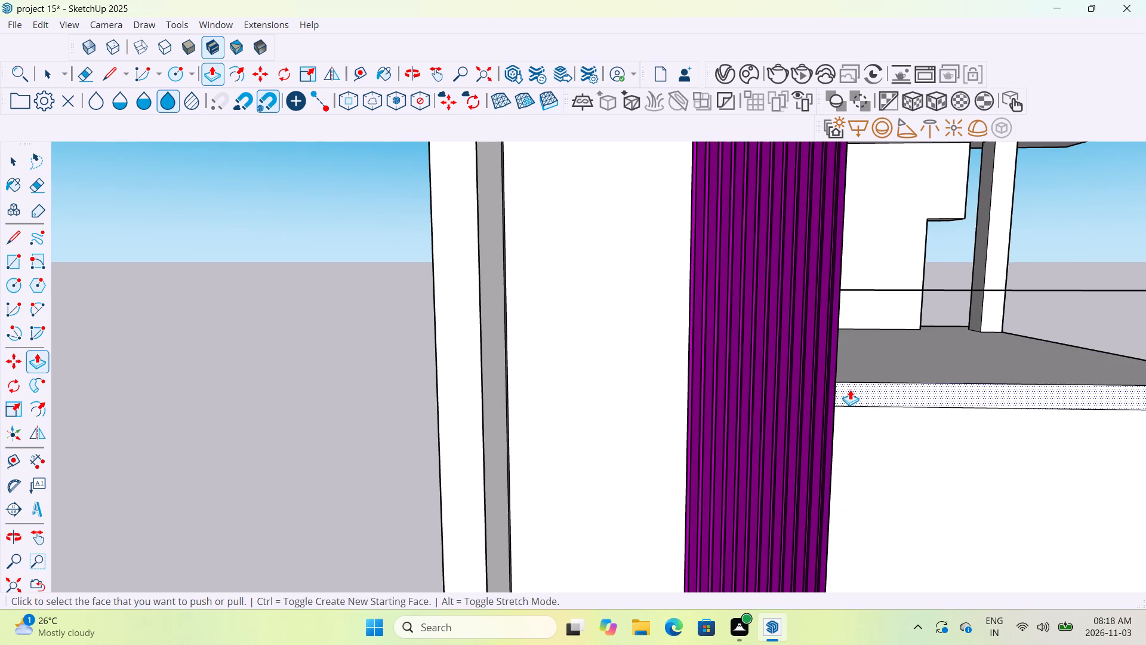
left_click(851, 391)
scroll(889, 419, "down", 3)
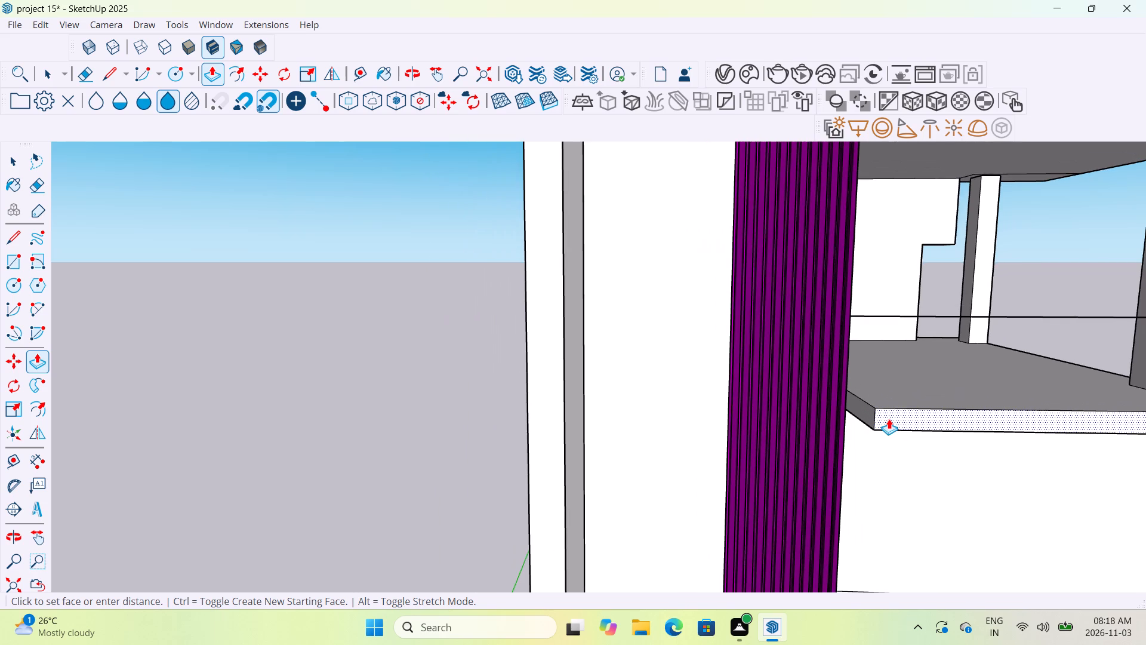
middle_click_drag(889, 419, 858, 342)
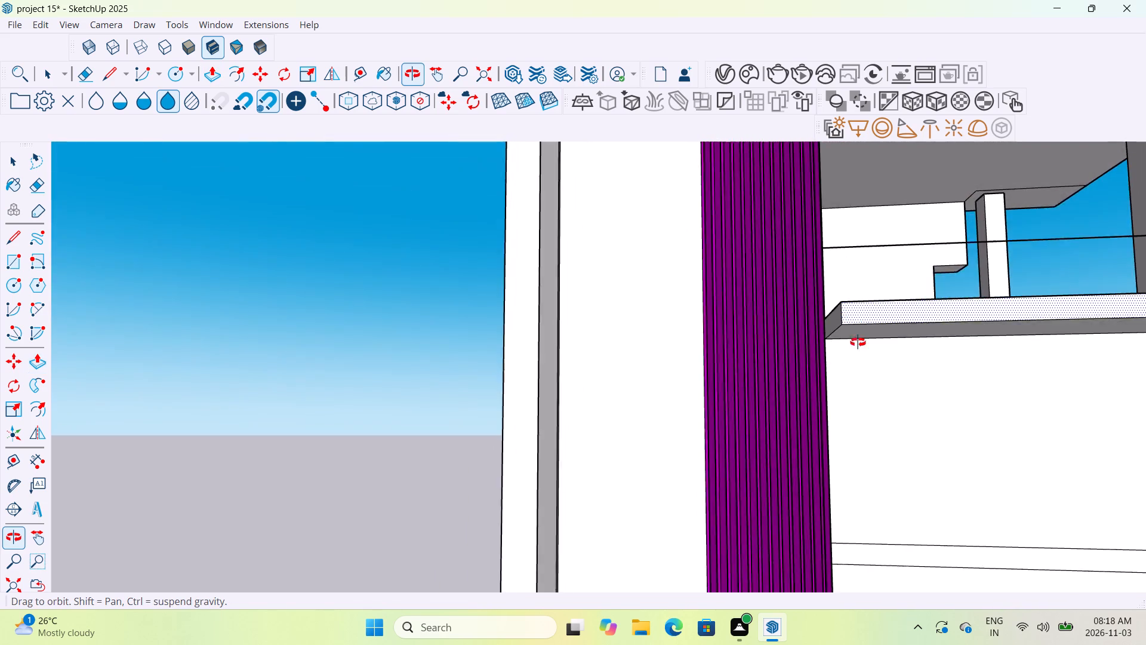
middle_click_drag(858, 342, 794, 342)
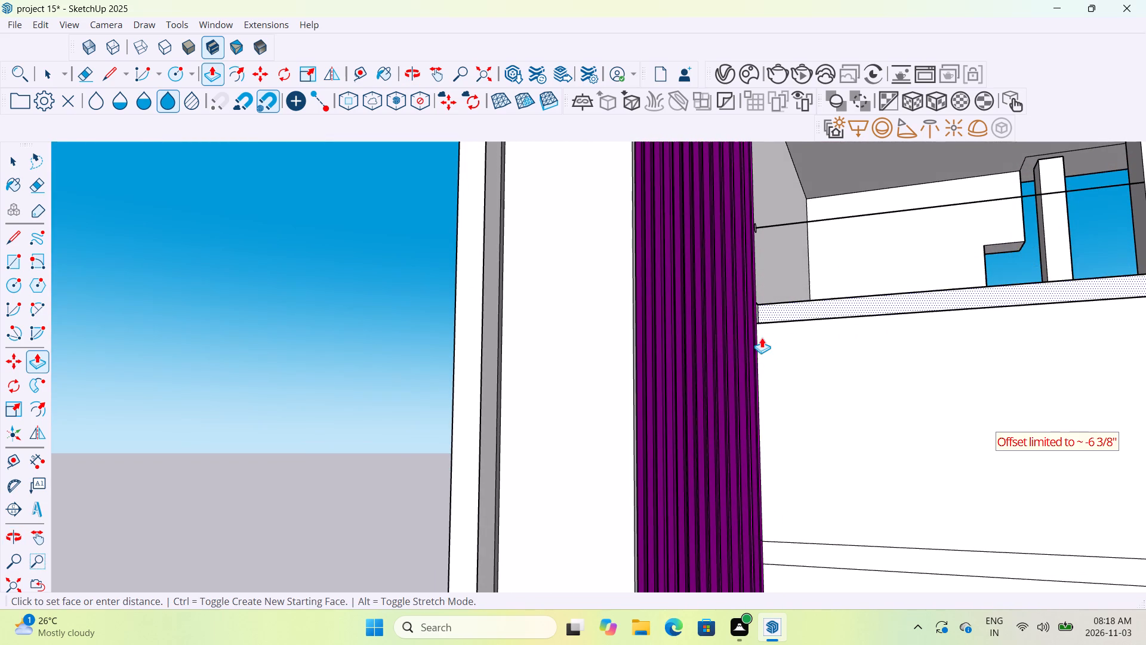
middle_click_drag(784, 325, 1015, 406)
left_click(862, 404)
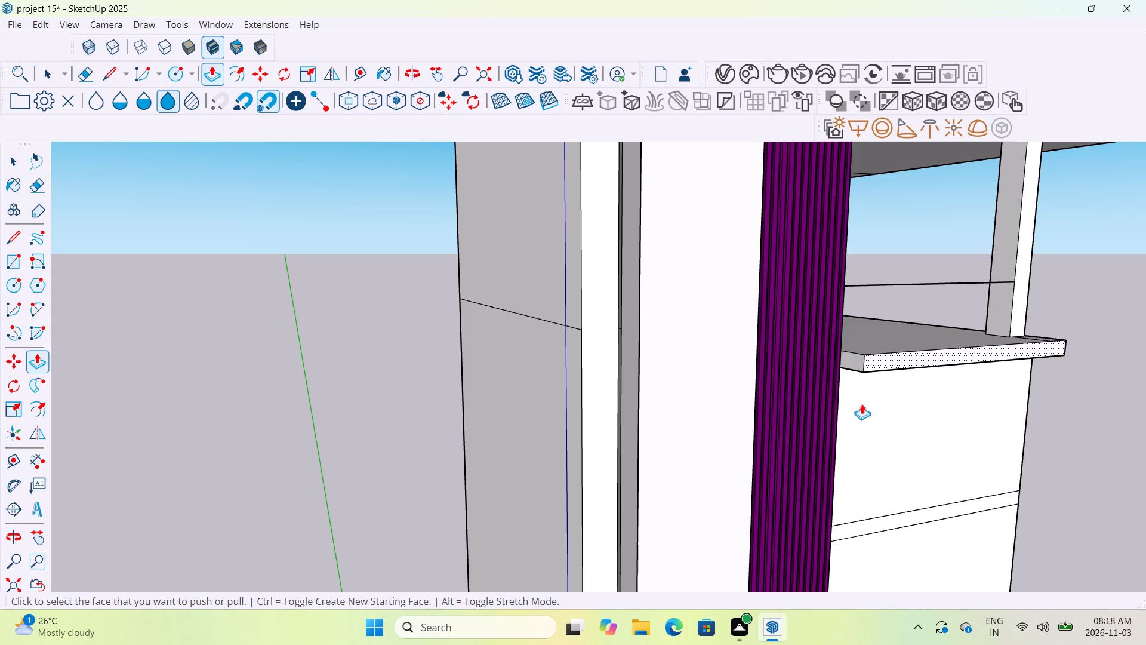
Push/Pull the projecting floor slab's end face sideways toward the purple slats.
left_click(852, 355)
middle_click_drag(840, 362, 841, 363)
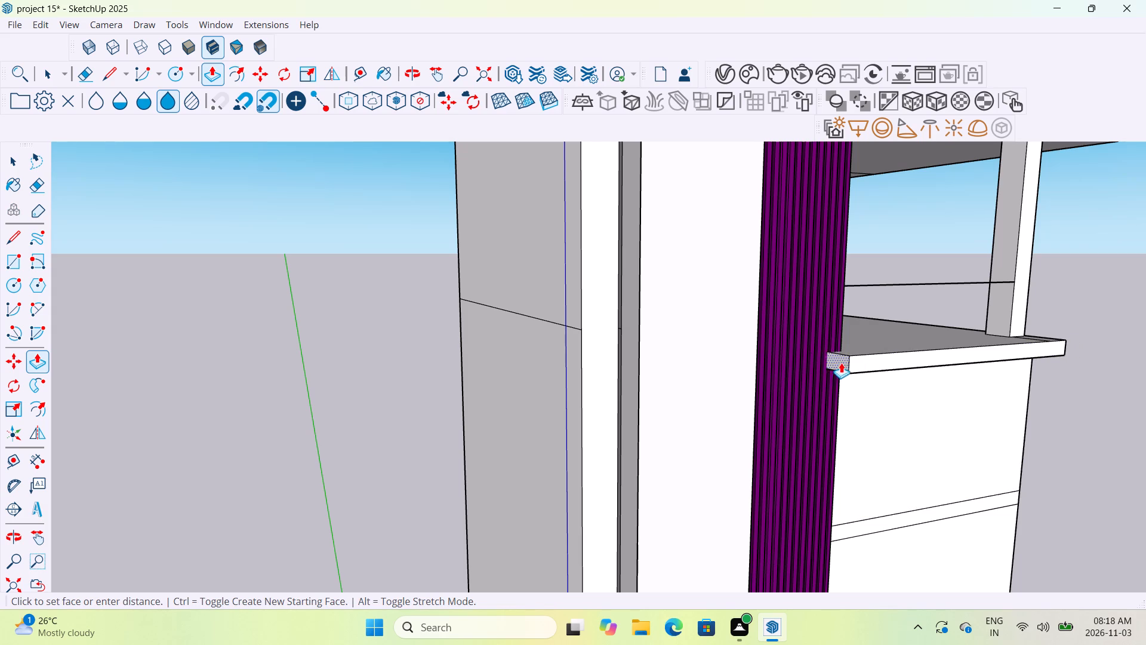
middle_click_drag(841, 363, 713, 375)
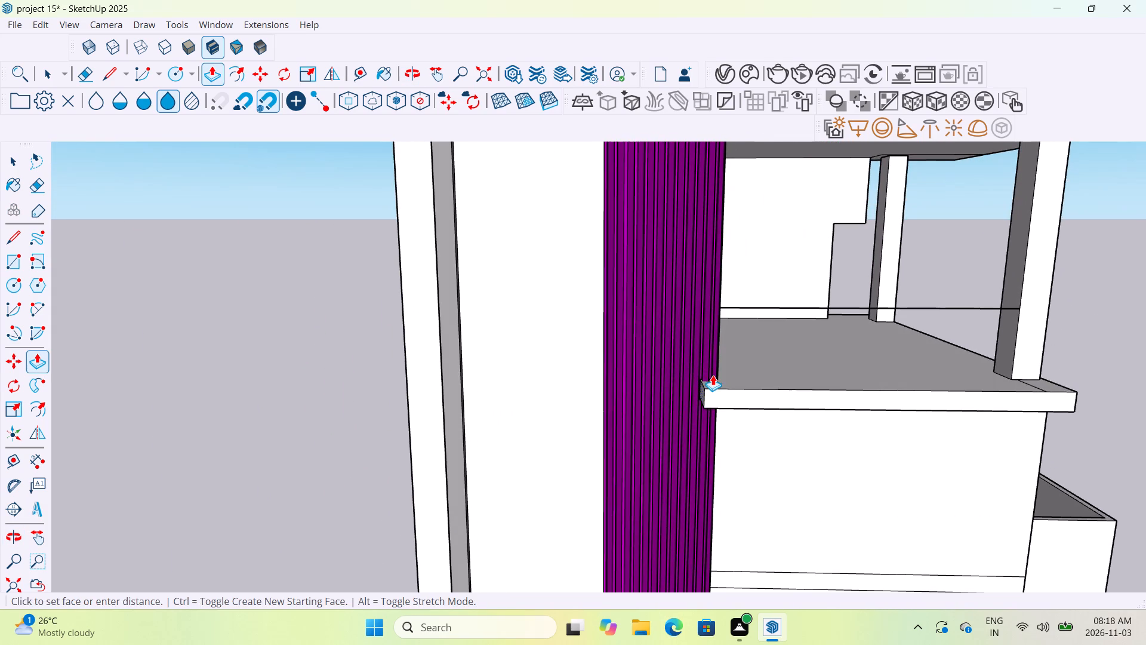
middle_click_drag(713, 375, 698, 287)
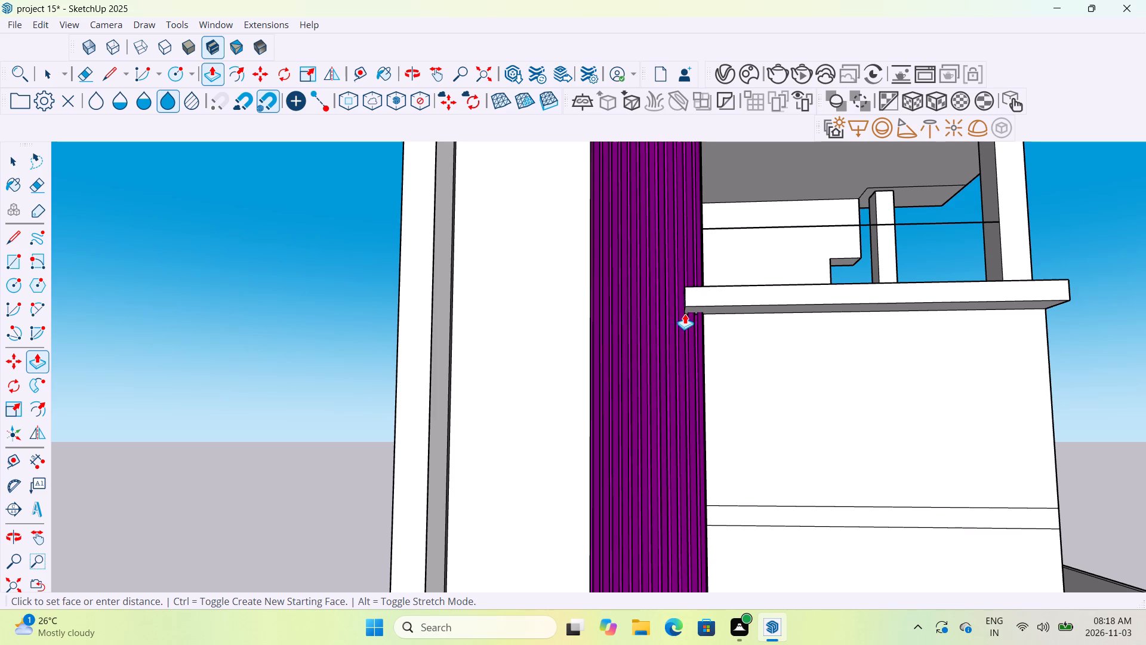
scroll(685, 314, "up", 11)
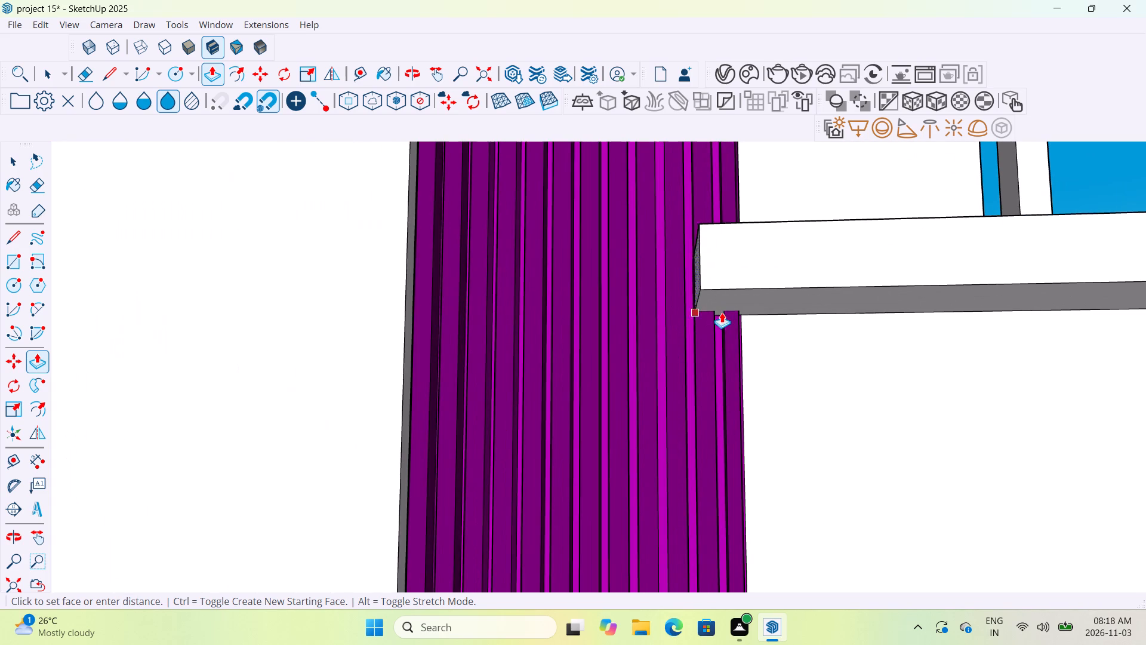
middle_click_drag(763, 314, 859, 443)
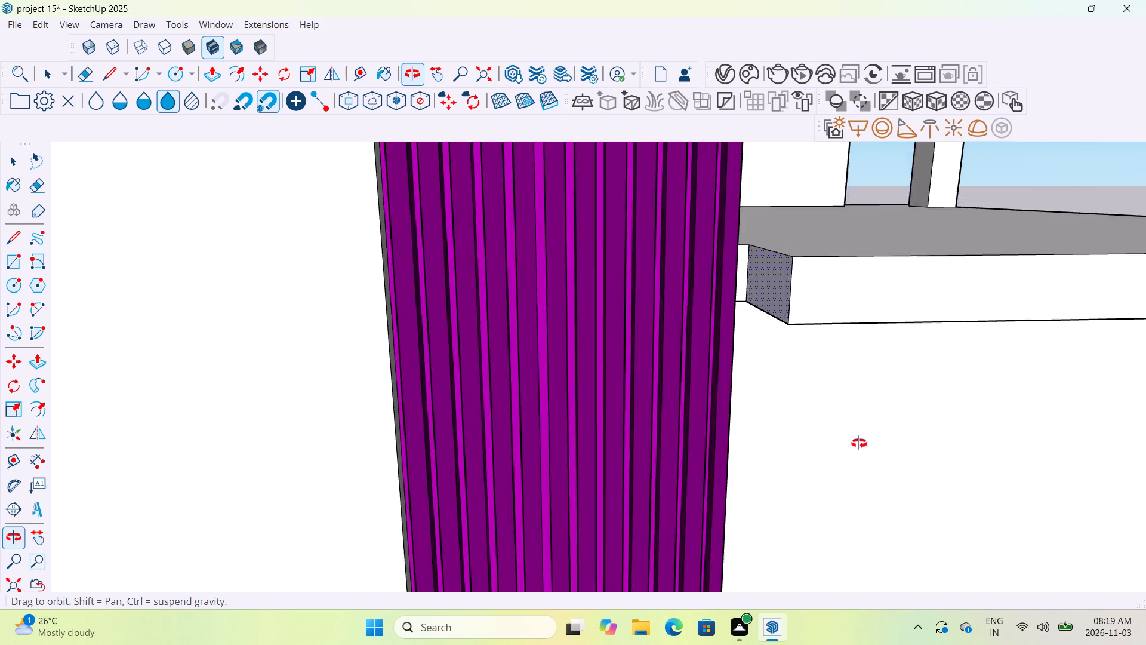
middle_click_drag(859, 443, 978, 465)
middle_click_drag(844, 418, 760, 462)
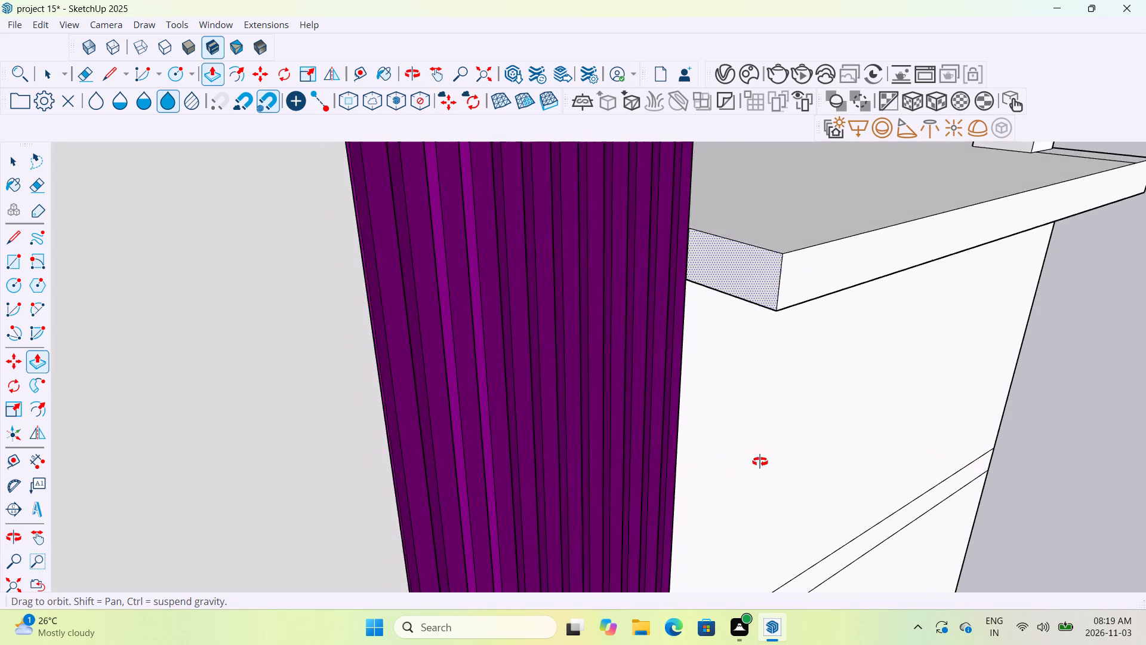
middle_click_drag(760, 462, 587, 513)
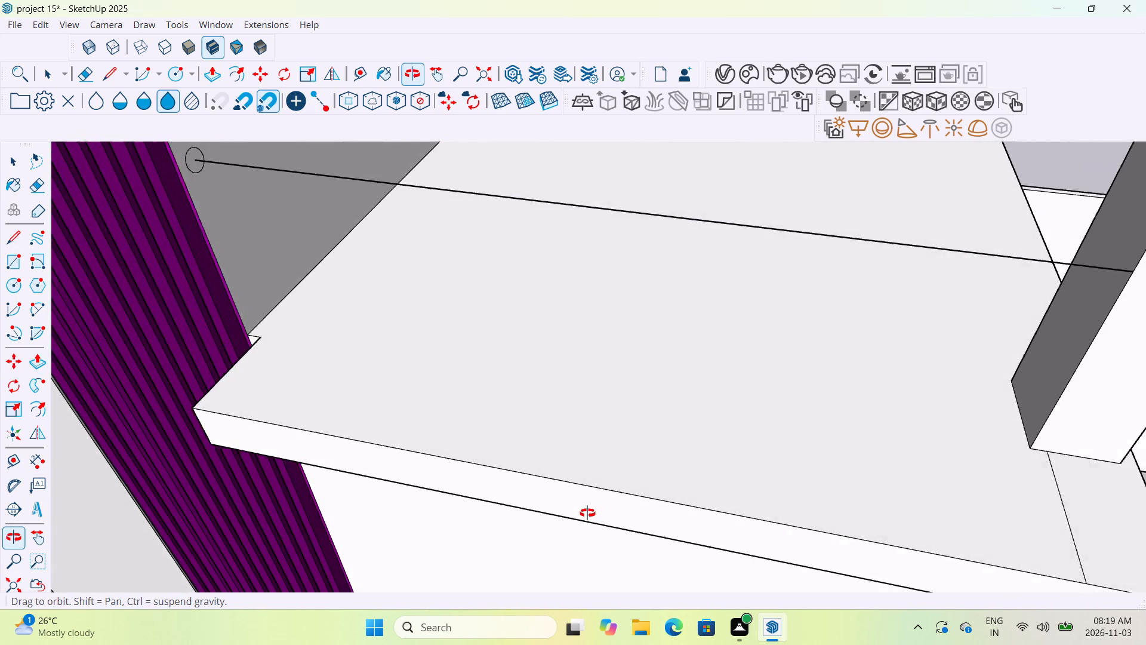
middle_click_drag(587, 513, 589, 546)
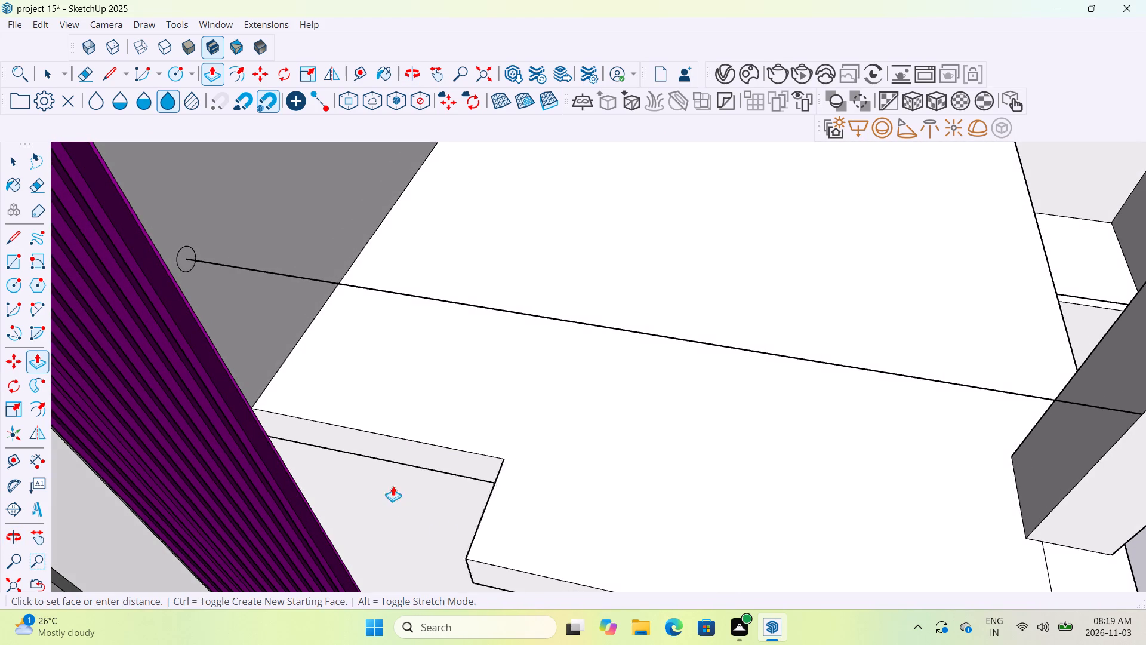
middle_click_drag(395, 484, 292, 519)
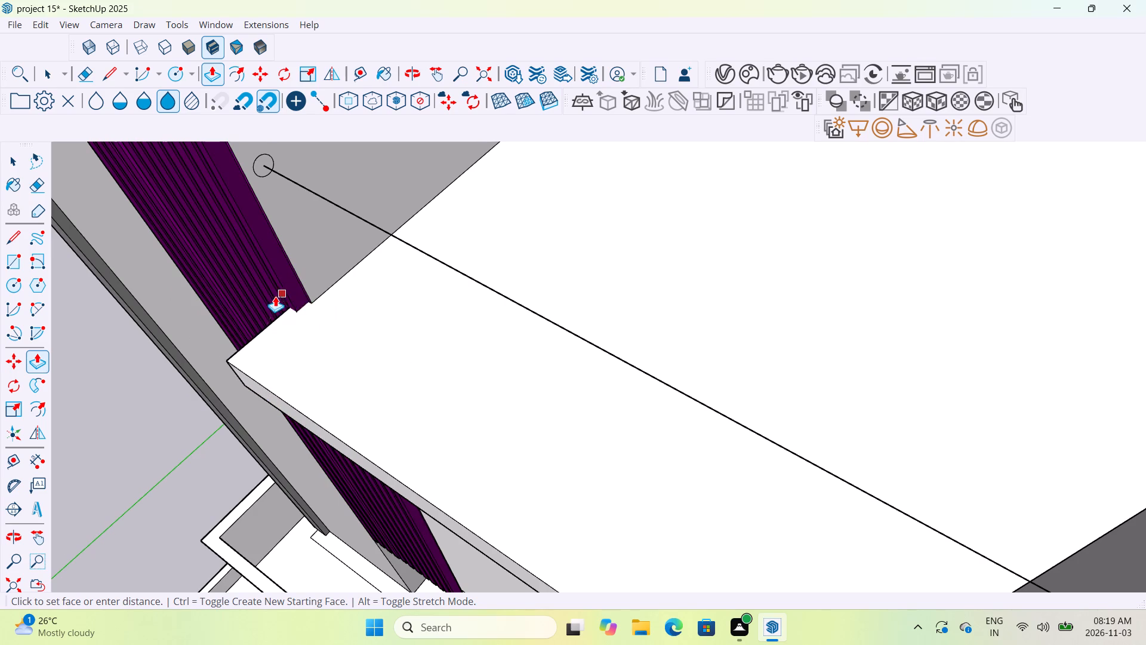
scroll(271, 298, "down", 4)
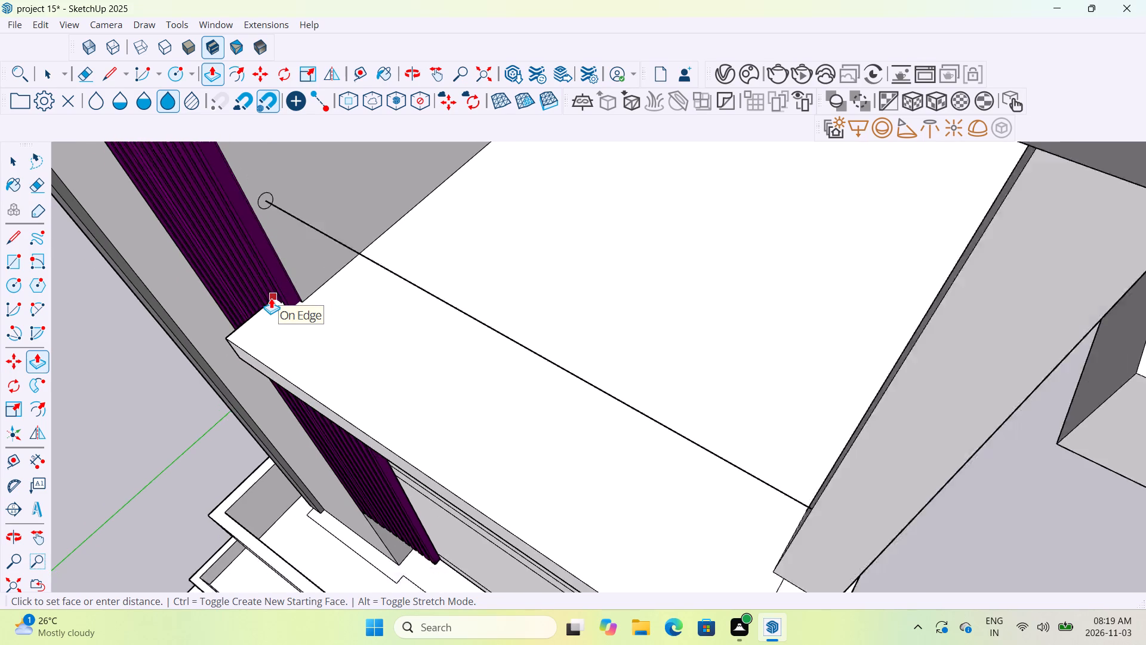
scroll(271, 298, "down", 1)
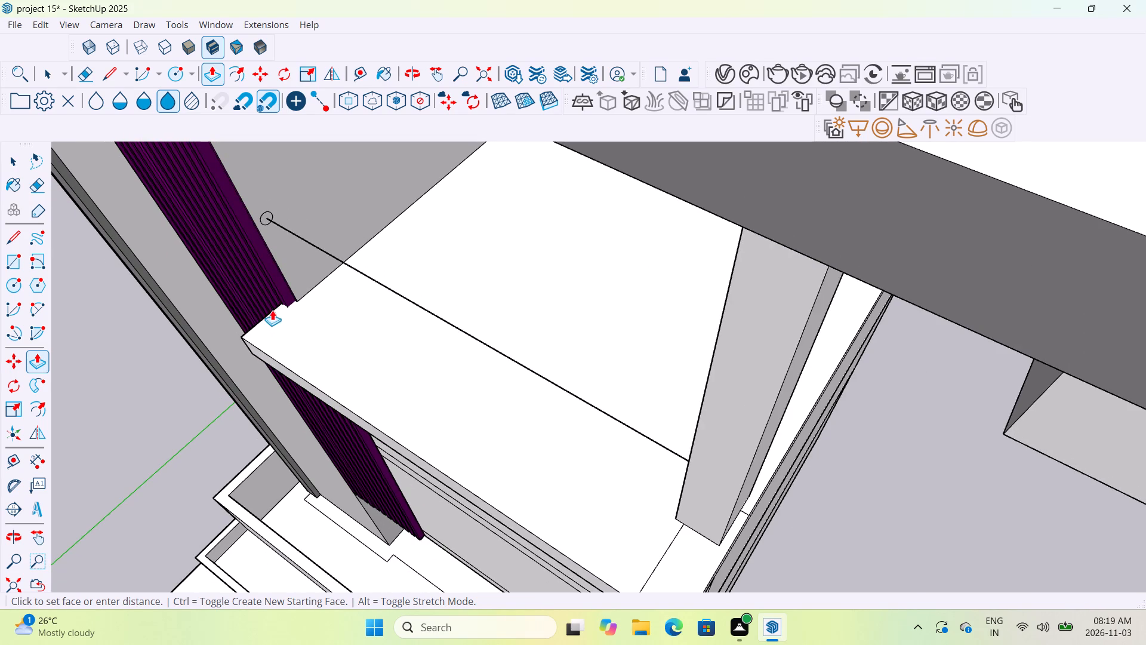
middle_click_drag(275, 323, 275, 387)
left_click(275, 387)
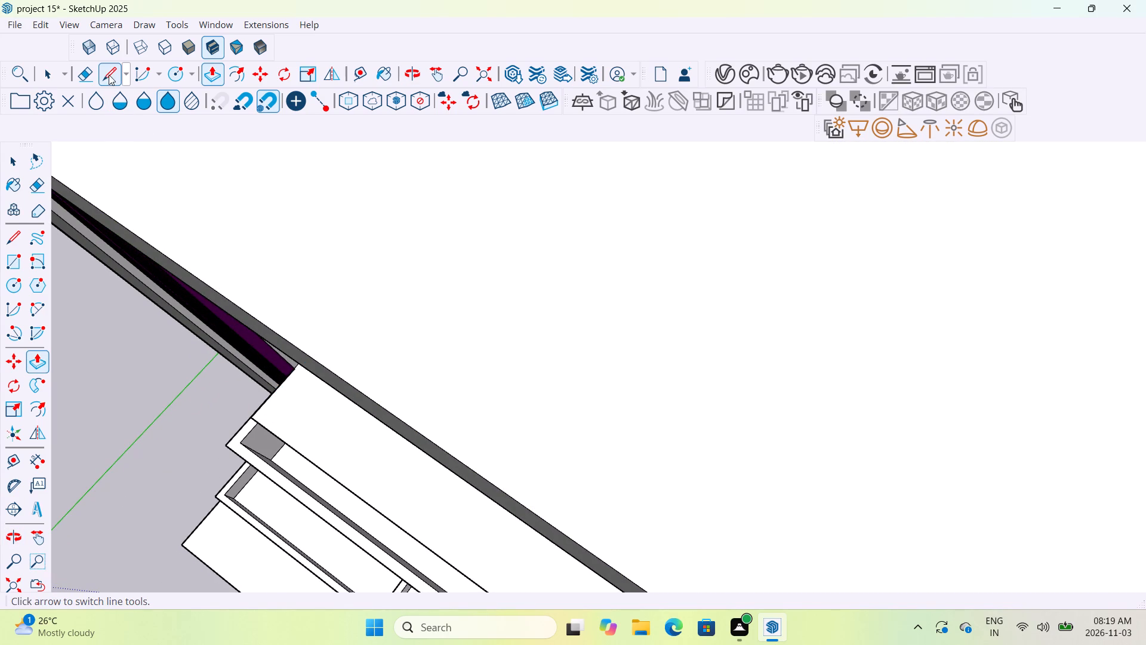
Draw a line across the projecting top floor slab's end face where it meets the edge of the purple slats, splitting the face.
left_click(109, 74)
scroll(287, 386, "up", 7)
scroll(287, 386, "down", 1)
scroll(287, 386, "up", 6)
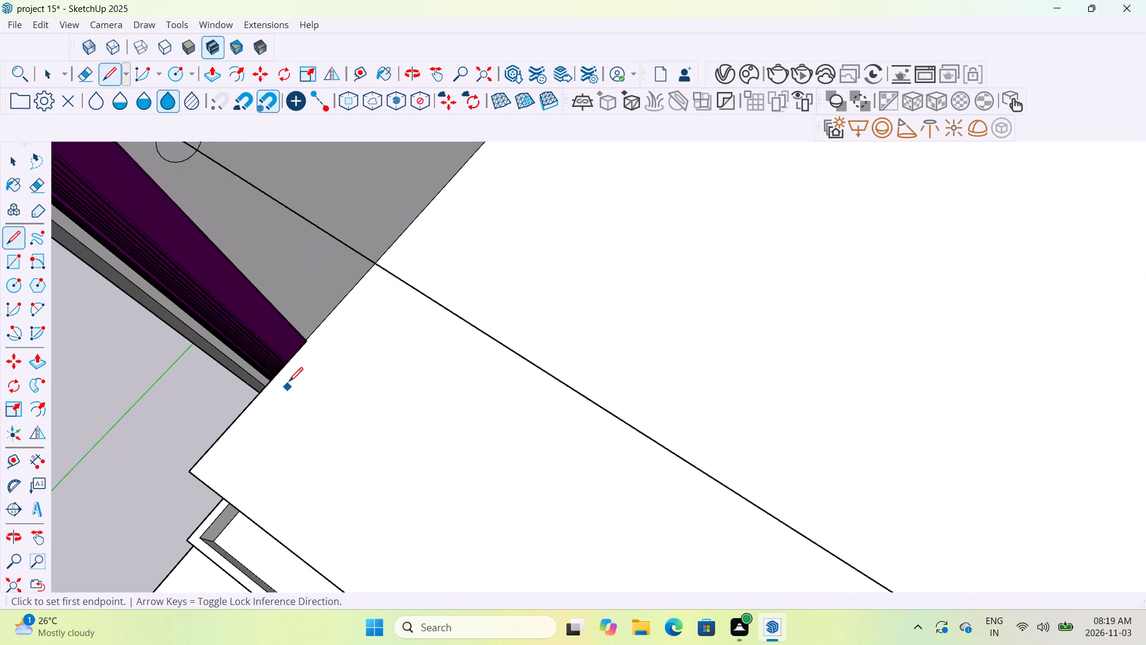
scroll(289, 383, "up", 7)
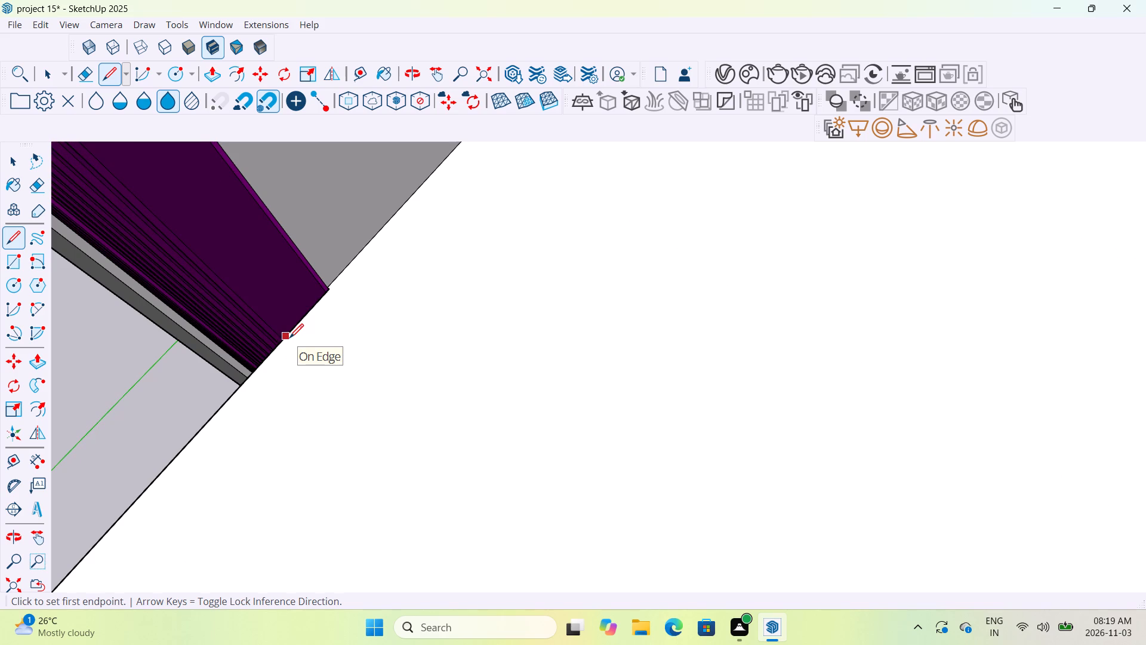
left_click(289, 339)
middle_click_drag(245, 349, 620, 363)
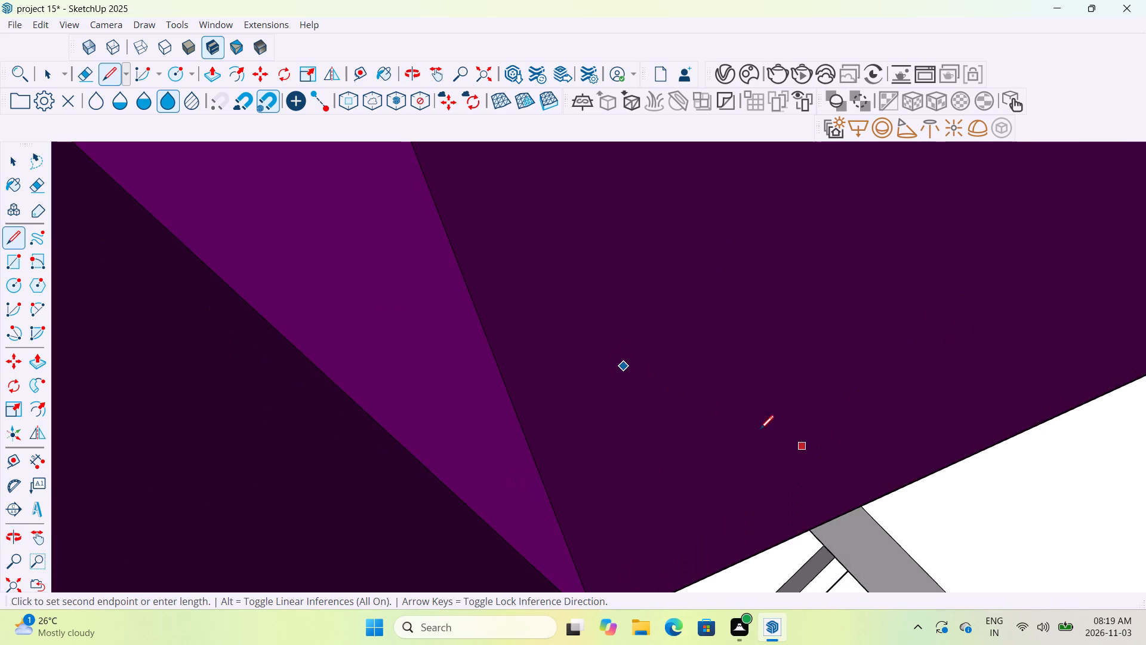
scroll(880, 524, "down", 16)
scroll(880, 524, "up", 1)
scroll(880, 524, "down", 20)
scroll(880, 524, "down", 3)
scroll(898, 537, "up", 1)
scroll(898, 537, "down", 20)
scroll(898, 537, "down", 4)
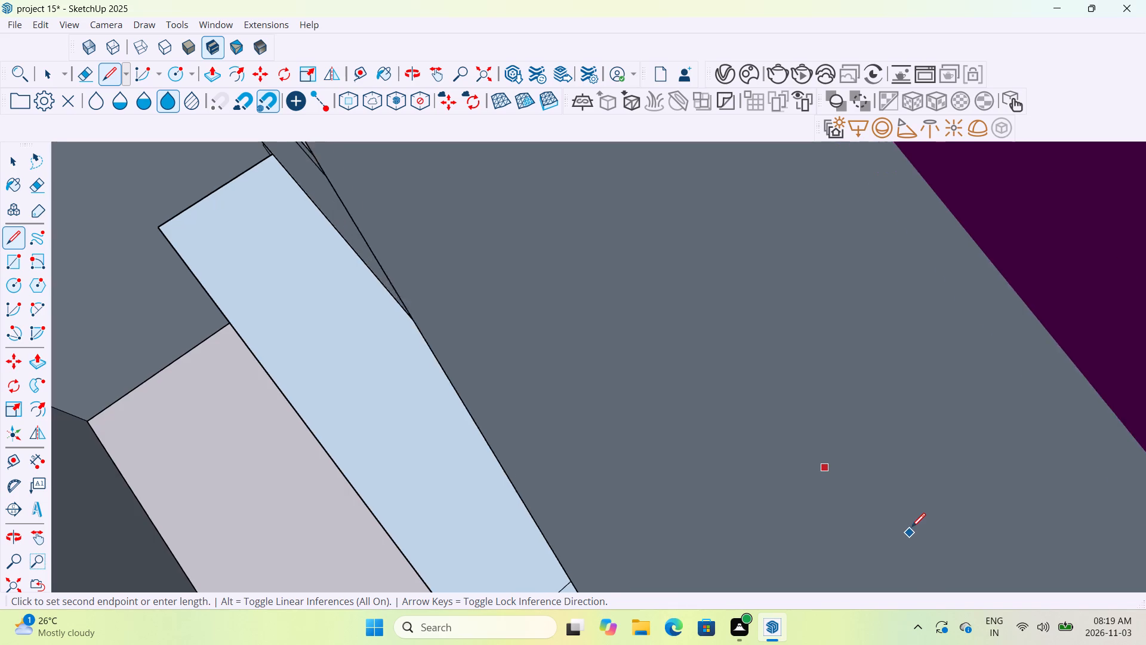
scroll(911, 529, "down", 20)
scroll(911, 529, "down", 19)
scroll(1137, 526, "up", 1)
scroll(1137, 526, "down", 10)
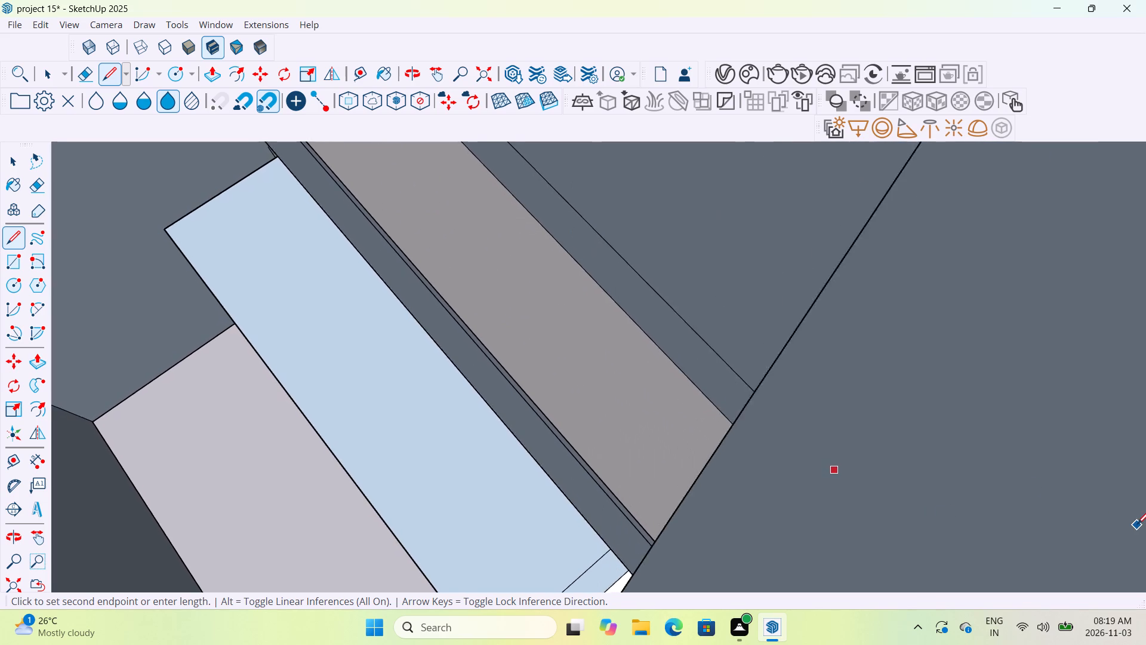
scroll(1137, 526, "down", 20)
scroll(1137, 526, "down", 20)
scroll(1137, 526, "down", 13)
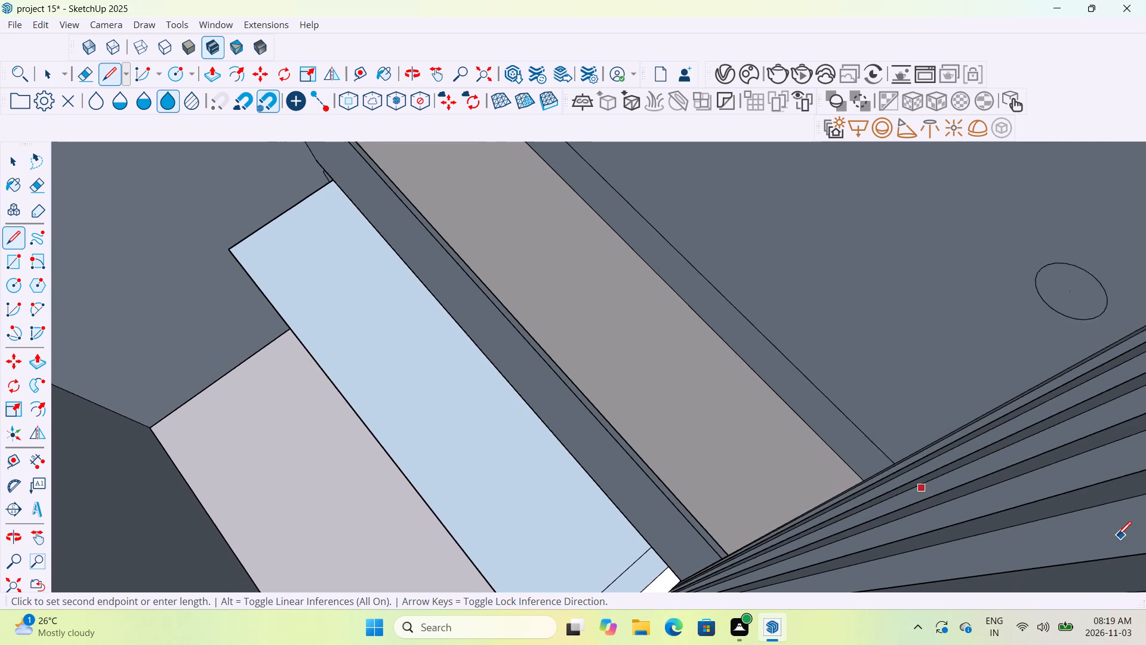
scroll(1117, 537, "down", 20)
scroll(1117, 537, "down", 20)
scroll(1117, 537, "down", 13)
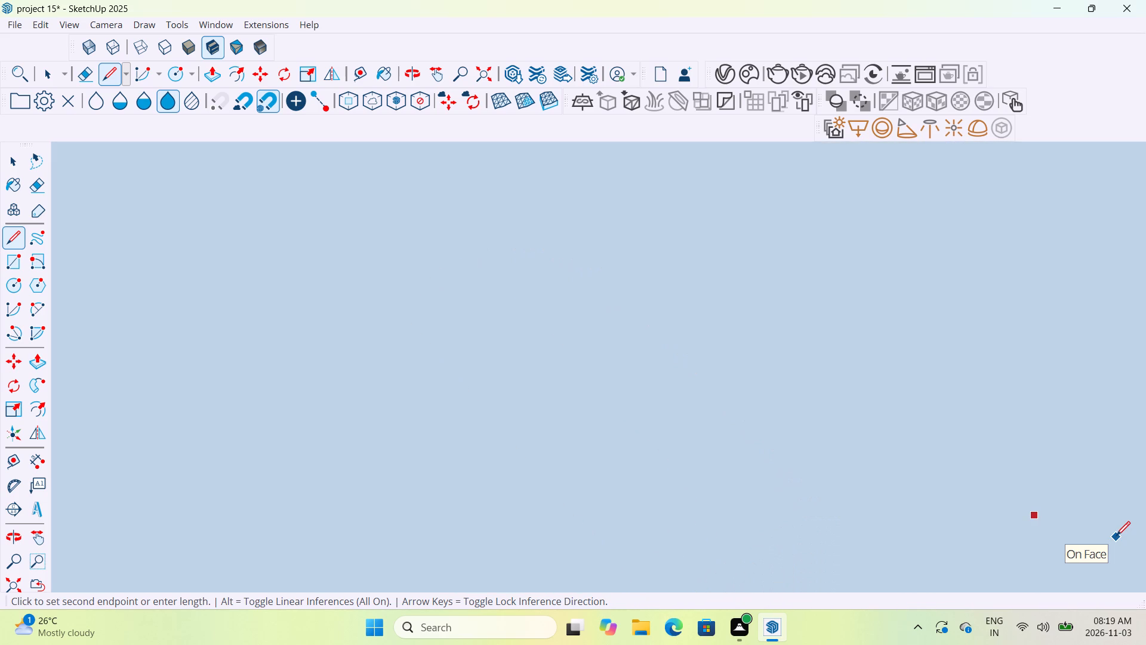
scroll(1116, 537, "down", 13)
scroll(1116, 536, "up", 1)
scroll(1116, 536, "down", 20)
scroll(1116, 536, "down", 6)
scroll(1115, 537, "up", 1)
scroll(1115, 537, "down", 4)
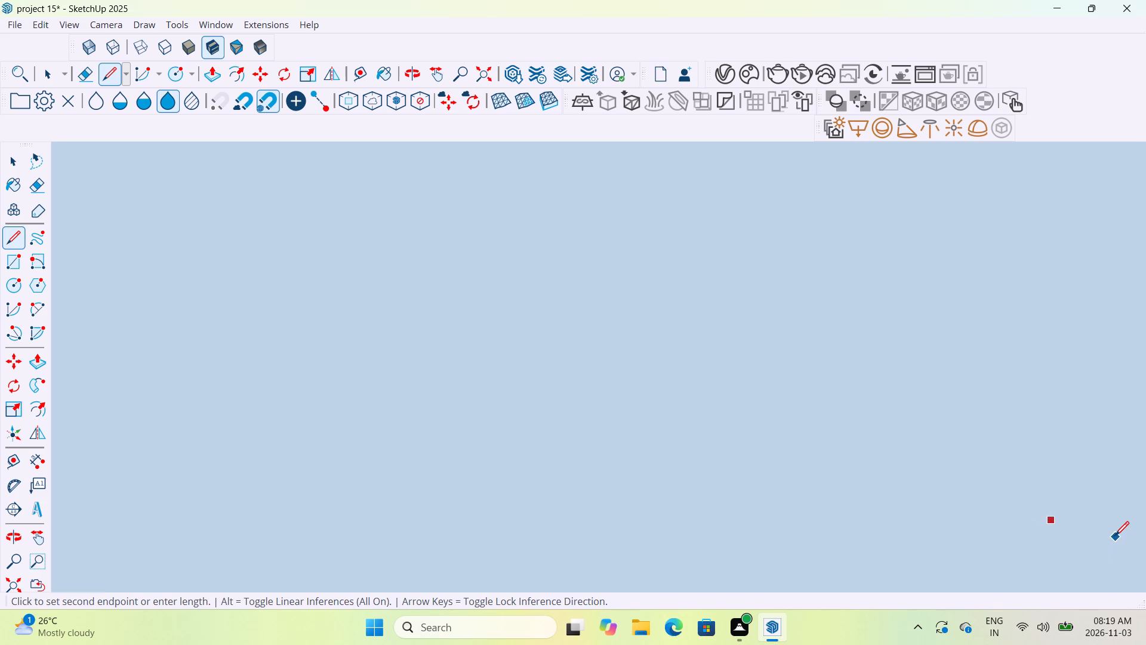
scroll(1115, 537, "down", 19)
scroll(1115, 537, "up", 1)
scroll(1115, 537, "down", 20)
scroll(1115, 537, "down", 9)
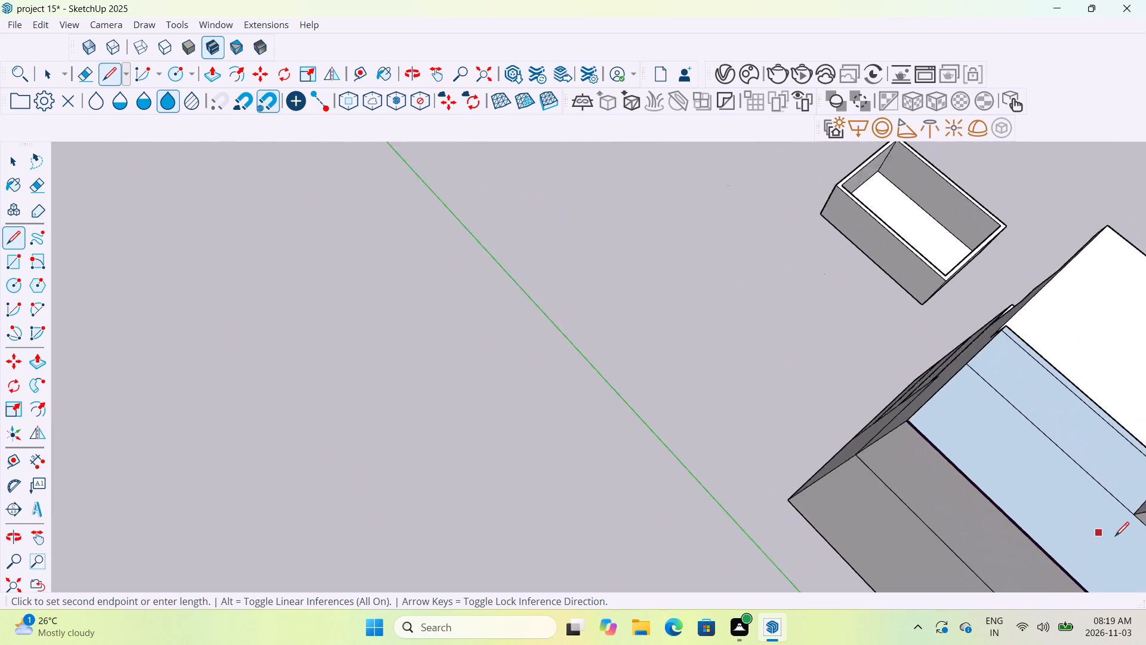
scroll(1115, 537, "down", 10)
middle_click_drag(1138, 549, 889, 533)
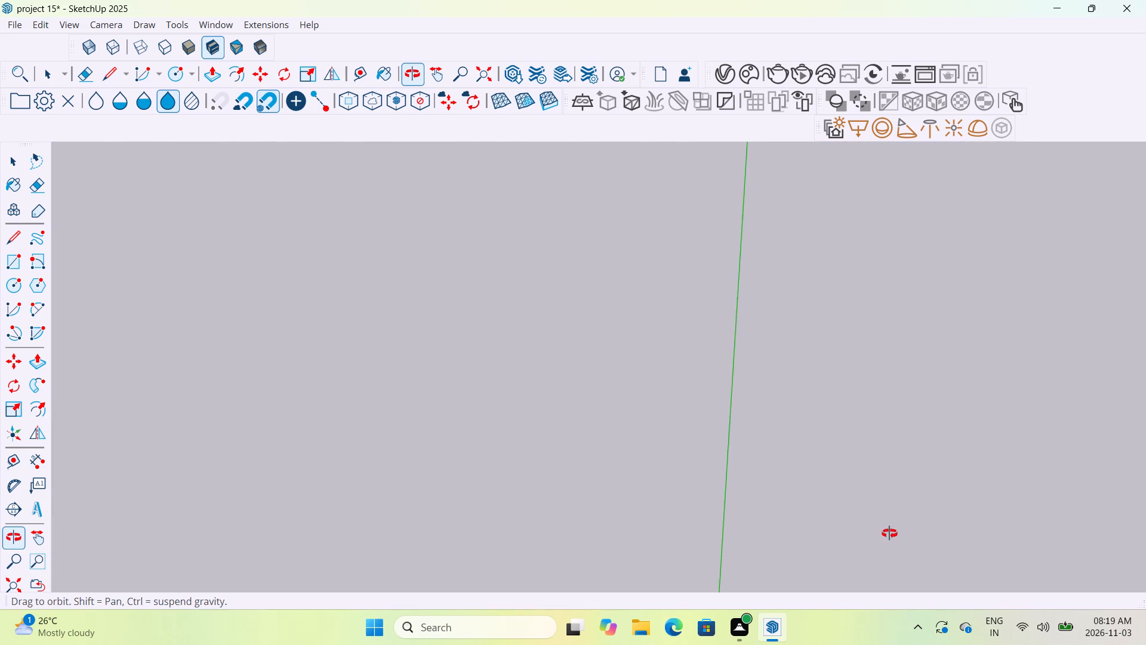
middle_click_drag(889, 533, 888, 532)
scroll(888, 532, "down", 20)
scroll(888, 532, "down", 12)
scroll(971, 569, "up", 1)
scroll(971, 569, "down", 9)
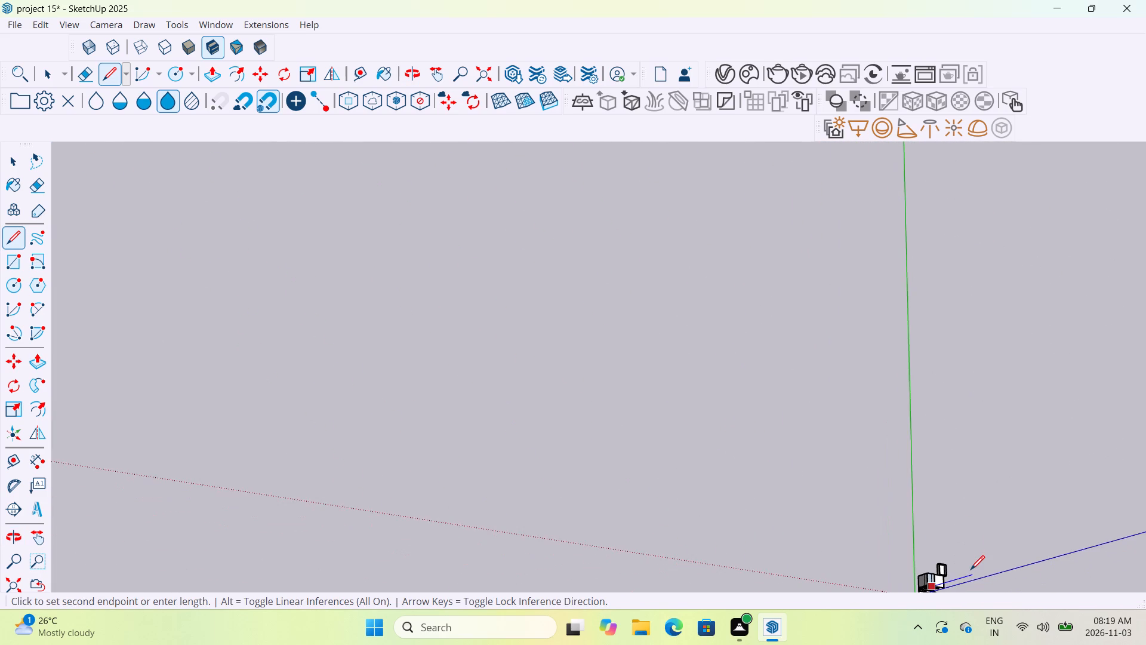
scroll(972, 583, "down", 6)
middle_click_drag(960, 552, 924, 447)
scroll(924, 447, "down", 12)
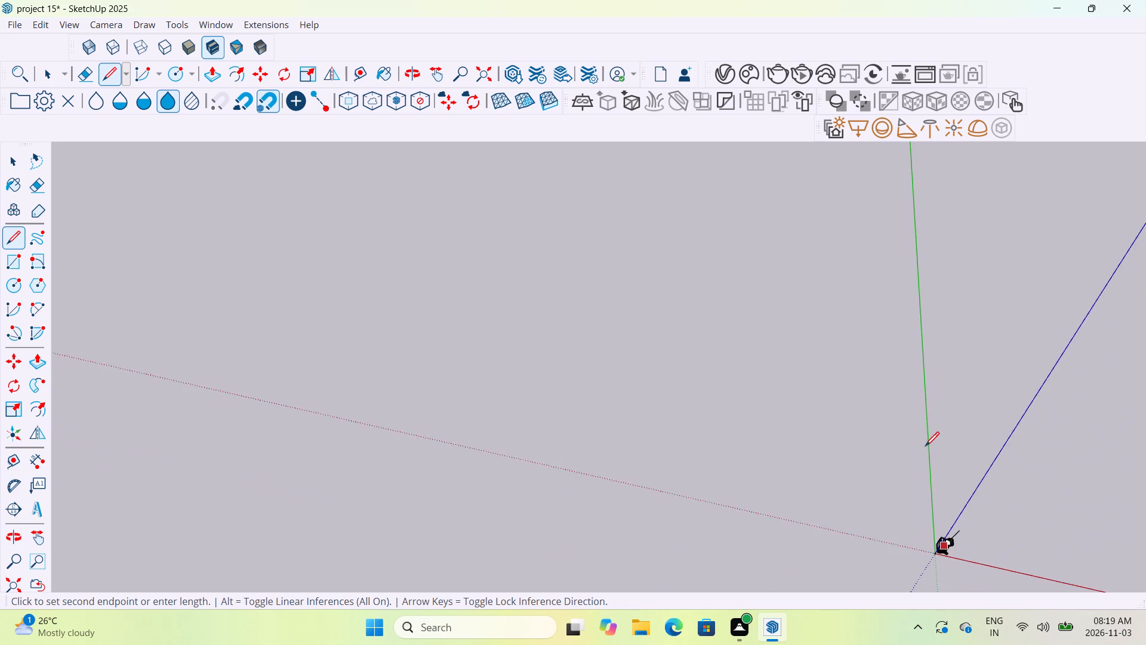
scroll(925, 447, "down", 3)
scroll(951, 514, "up", 8)
scroll(933, 526, "up", 20)
scroll(933, 526, "up", 5)
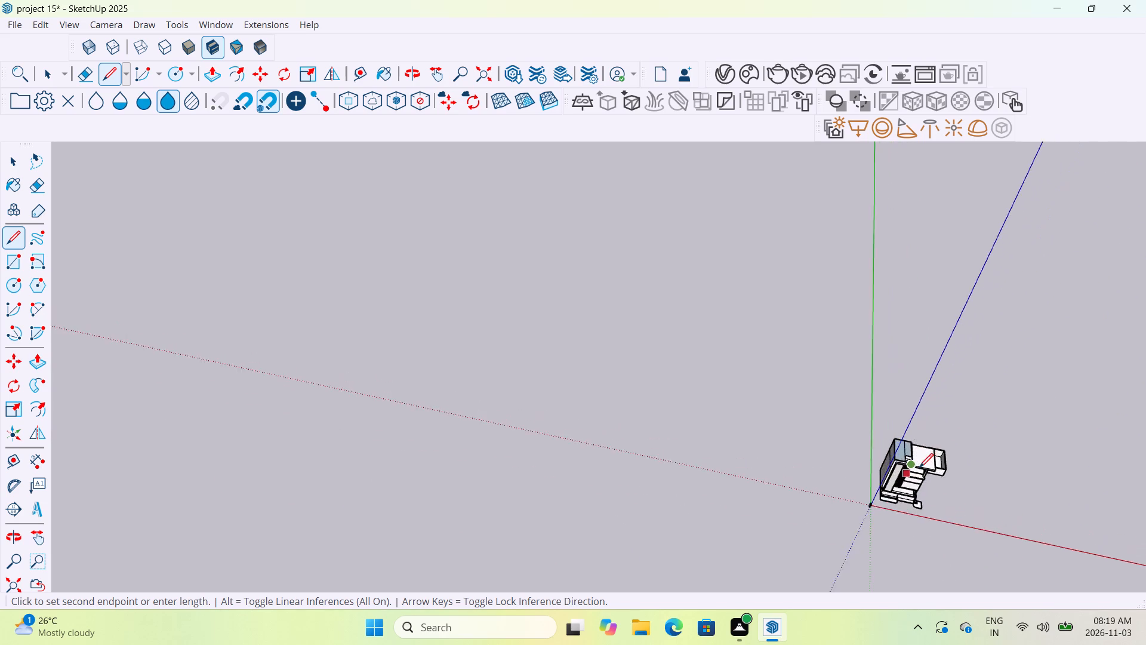
scroll(919, 469, "up", 14)
scroll(919, 469, "up", 7)
scroll(855, 523, "up", 9)
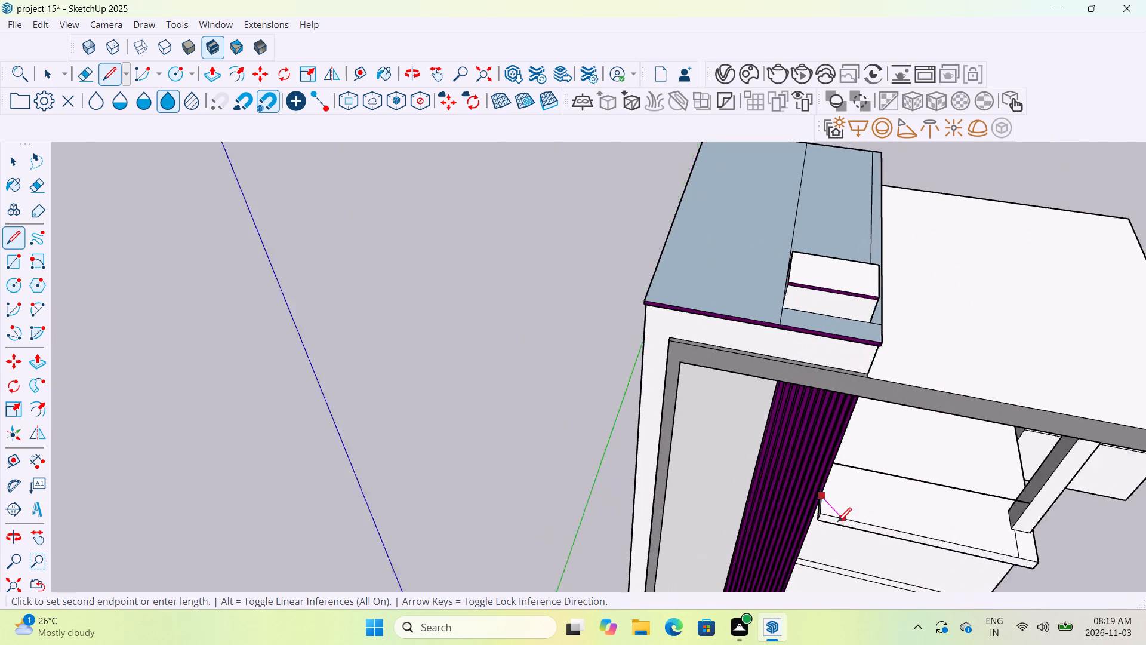
scroll(837, 523, "up", 13)
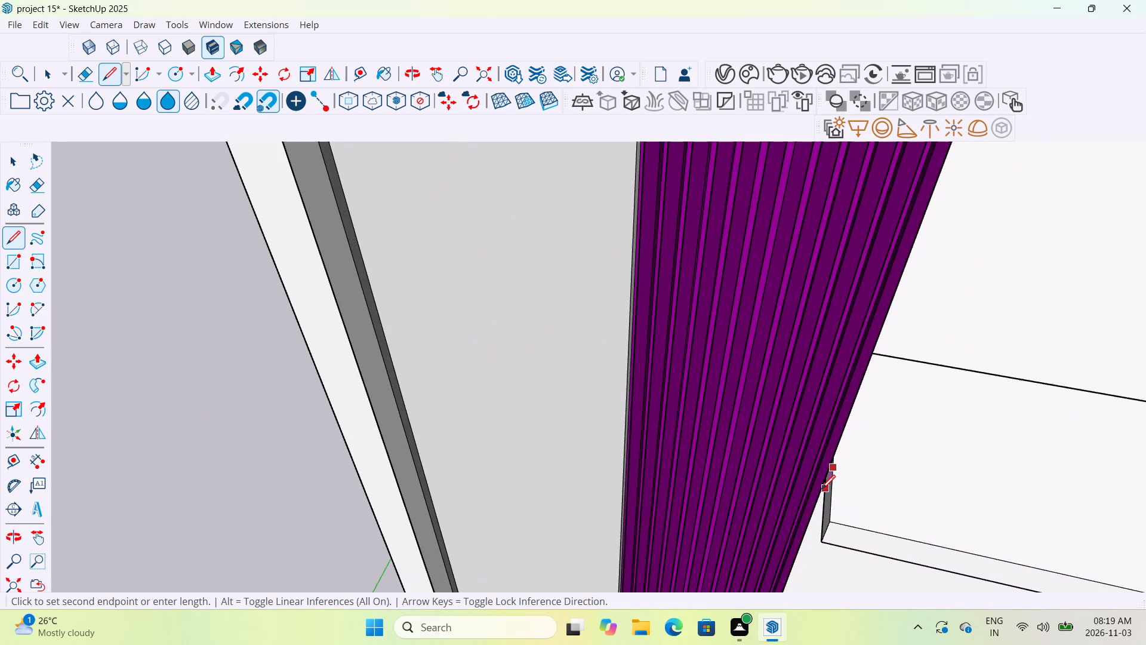
scroll(821, 490, "up", 13)
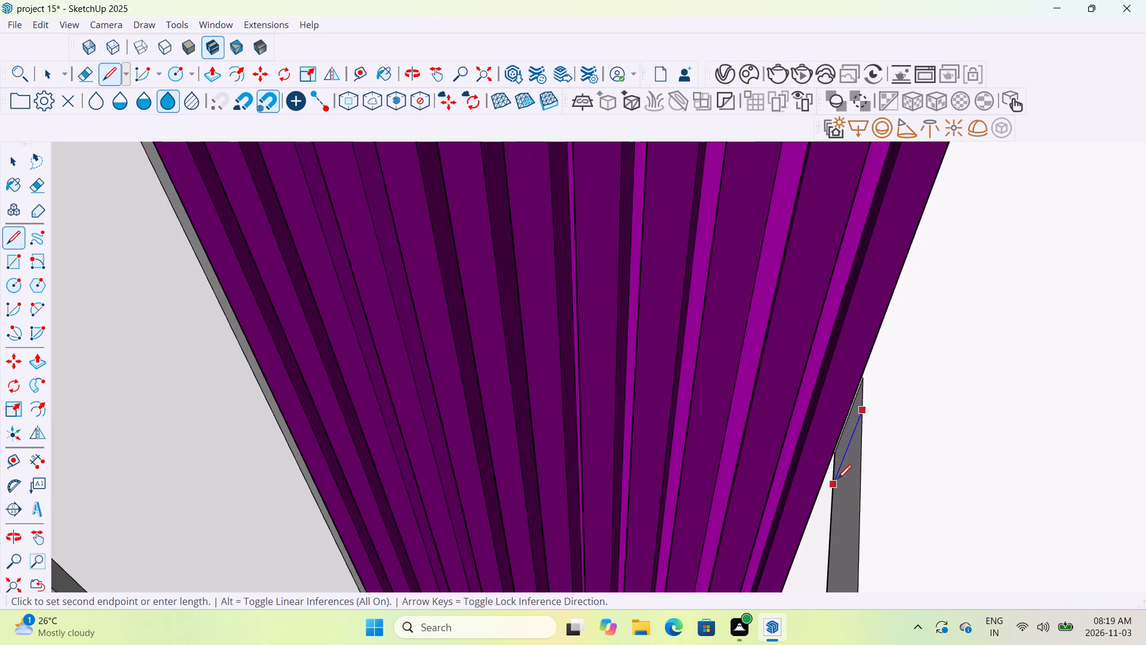
left_click(839, 486)
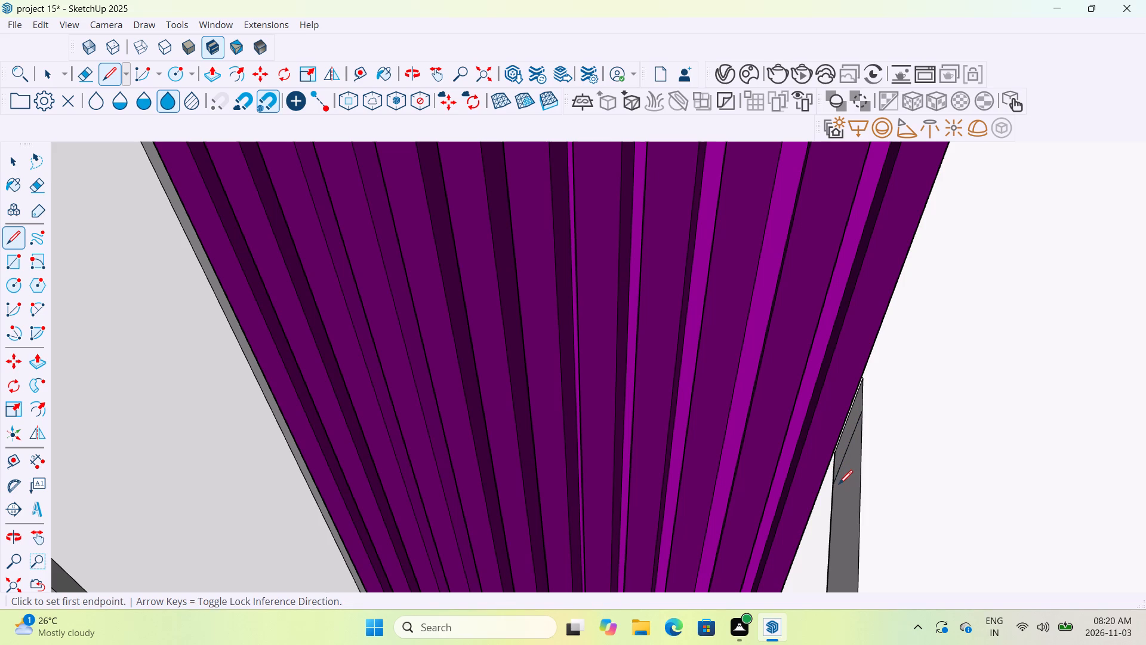
Push/Pull the outer part of the slab's split end face sideways so it extends partway across the front of the purple slats.
middle_click_drag(862, 470, 993, 396)
left_click(223, 82)
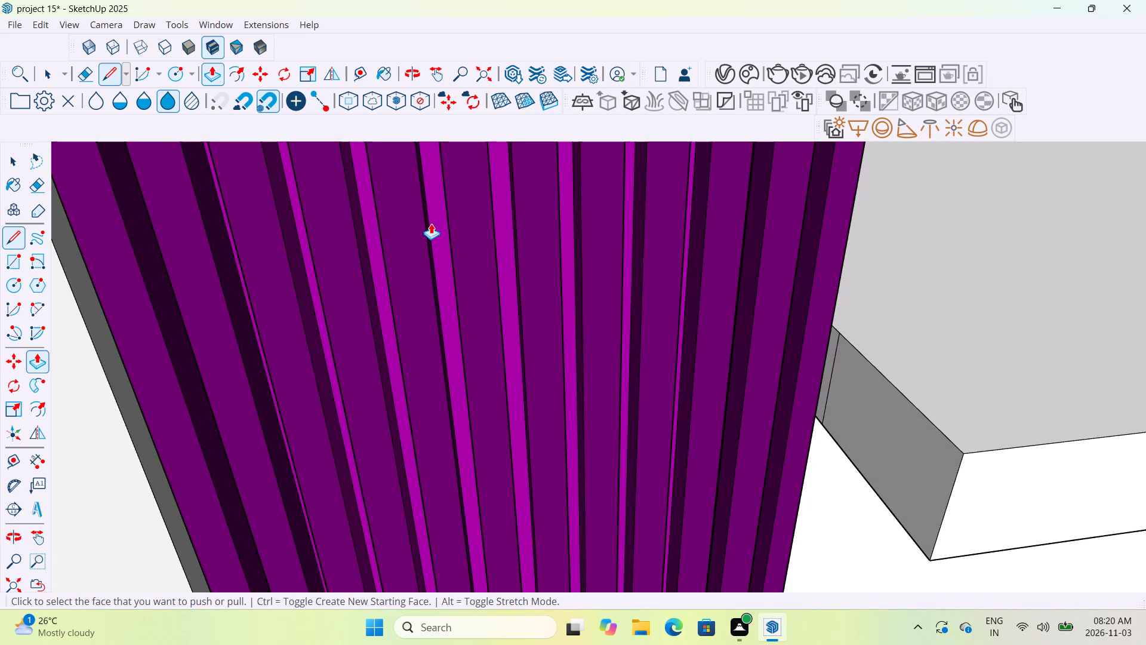
left_click(852, 404)
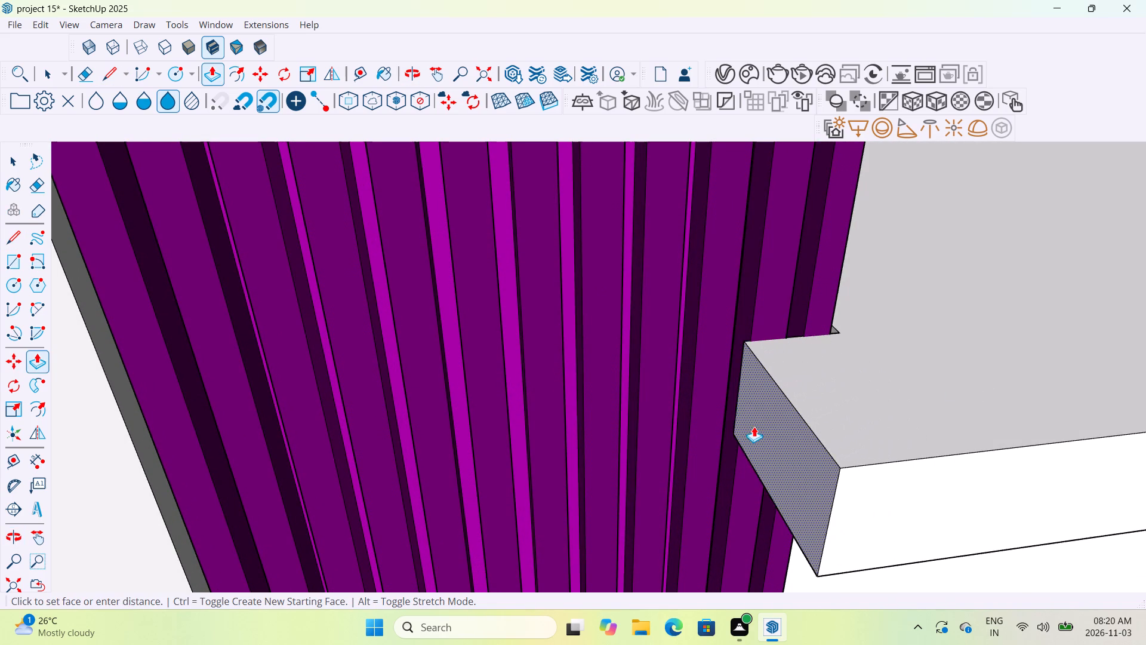
middle_click_drag(754, 426, 584, 455)
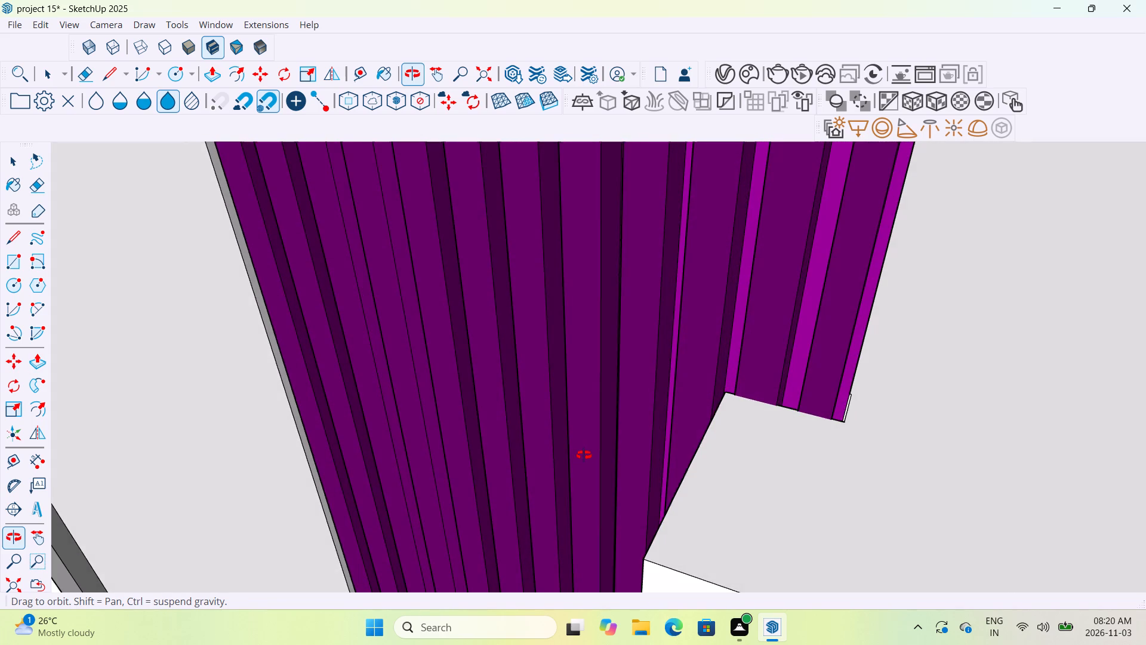
middle_click_drag(584, 455, 582, 455)
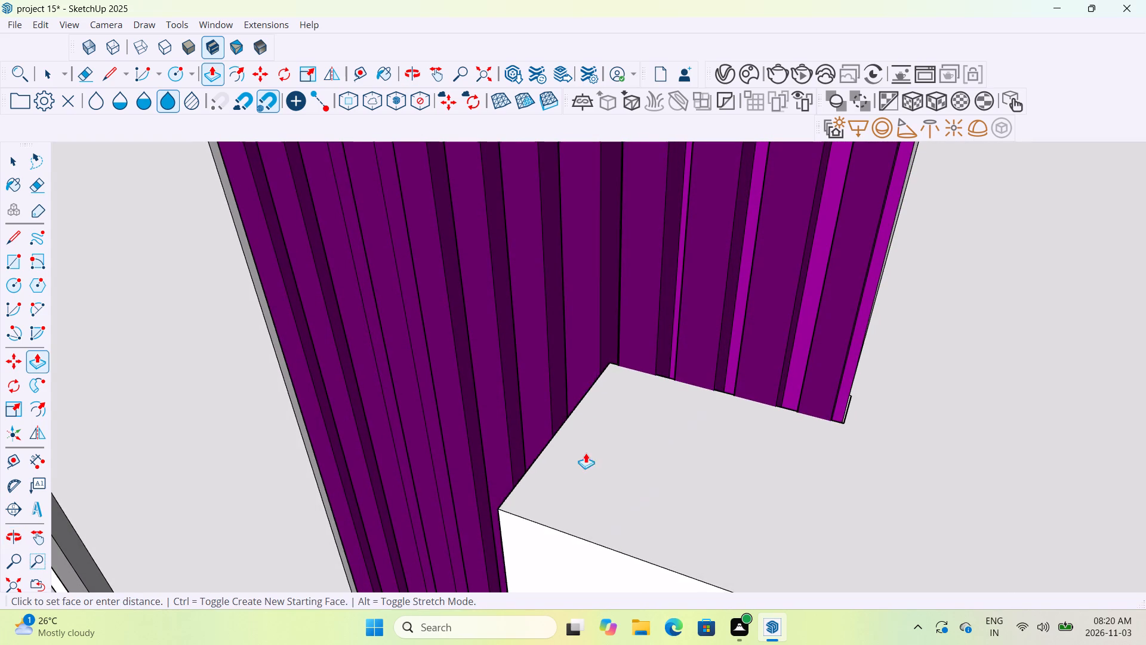
middle_click_drag(586, 453, 708, 317)
scroll(708, 317, "down", 5)
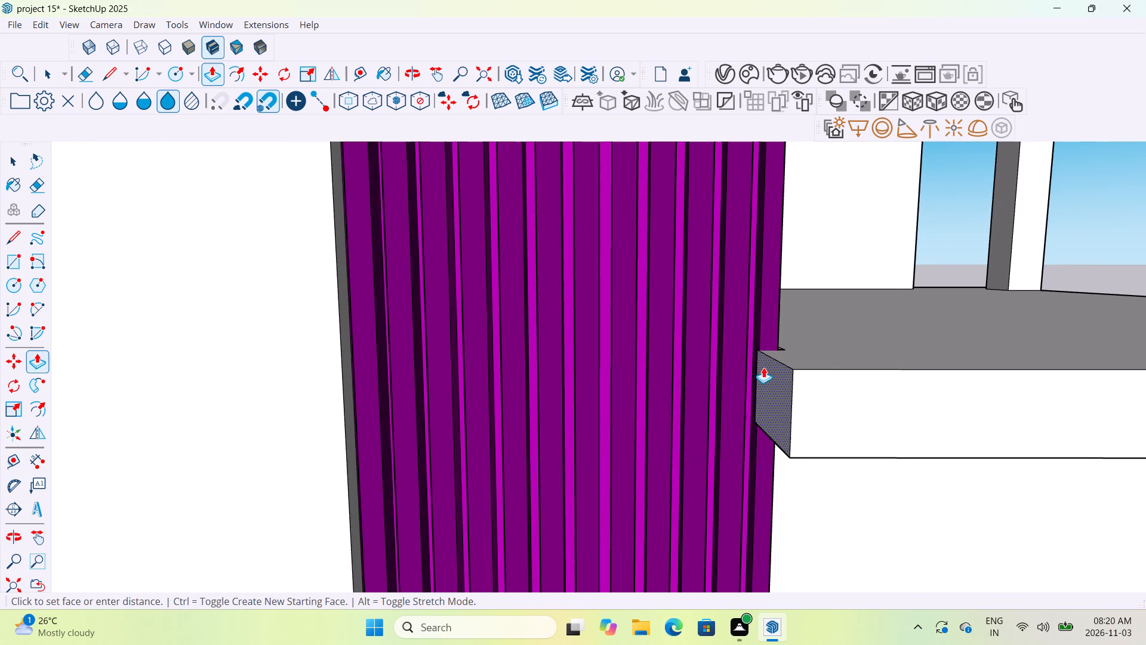
left_click(721, 400)
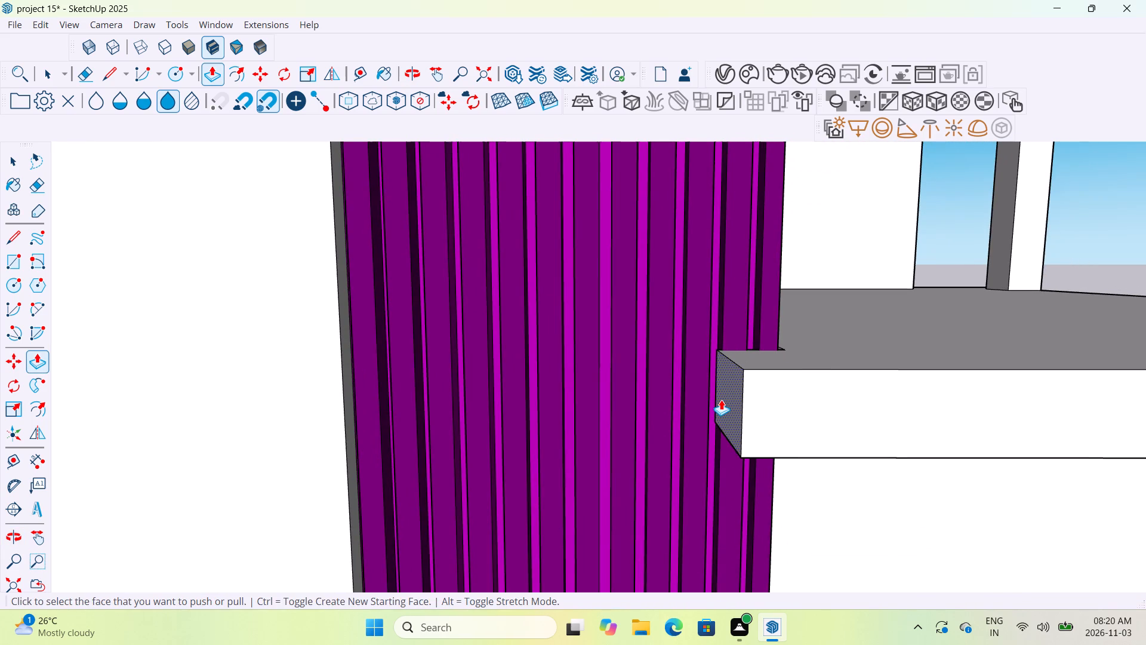
Examine the extended slab's junction with the purple slats from above, up close and from the front.
middle_click_drag(760, 352, 779, 514)
middle_click_drag(758, 374, 777, 493)
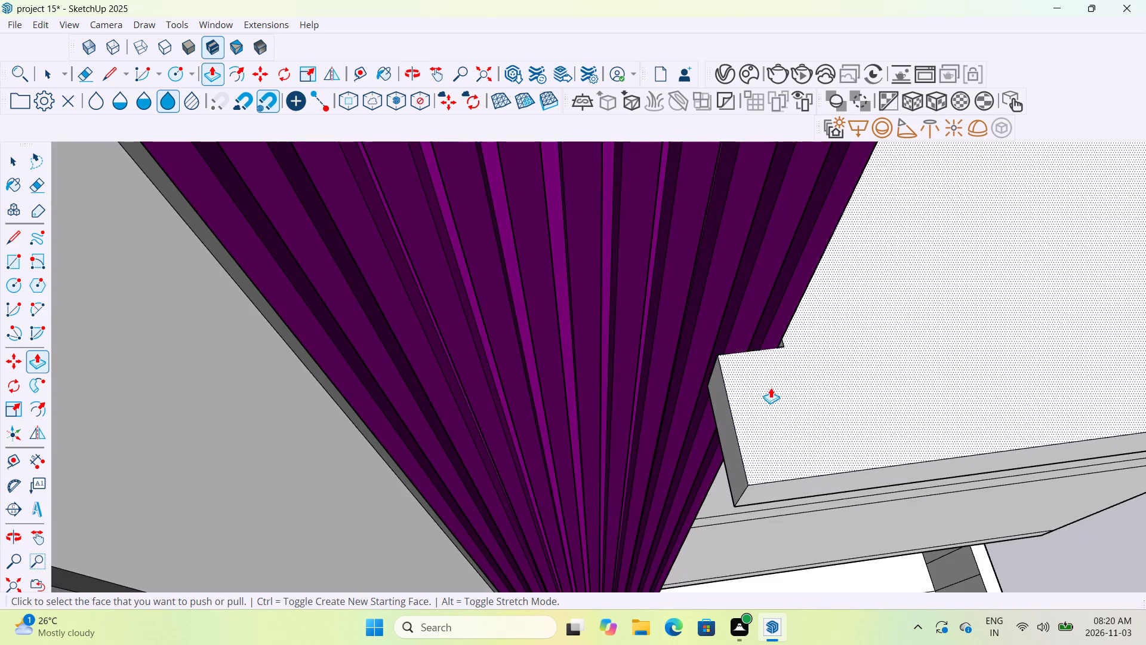
scroll(786, 342, "up", 19)
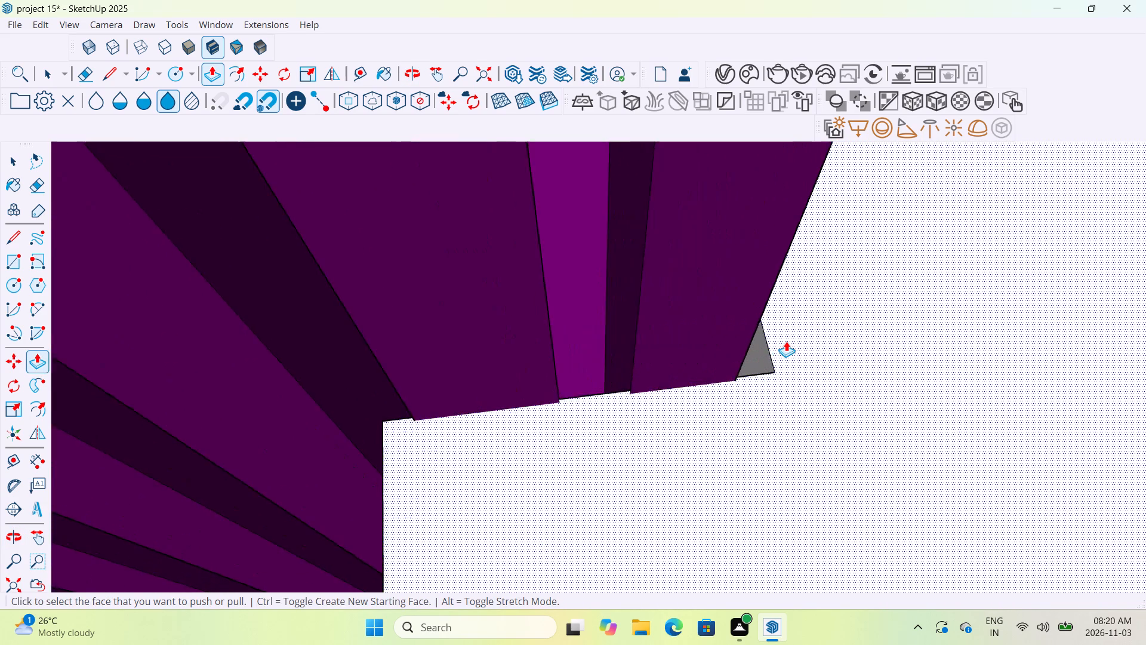
scroll(765, 357, "up", 11)
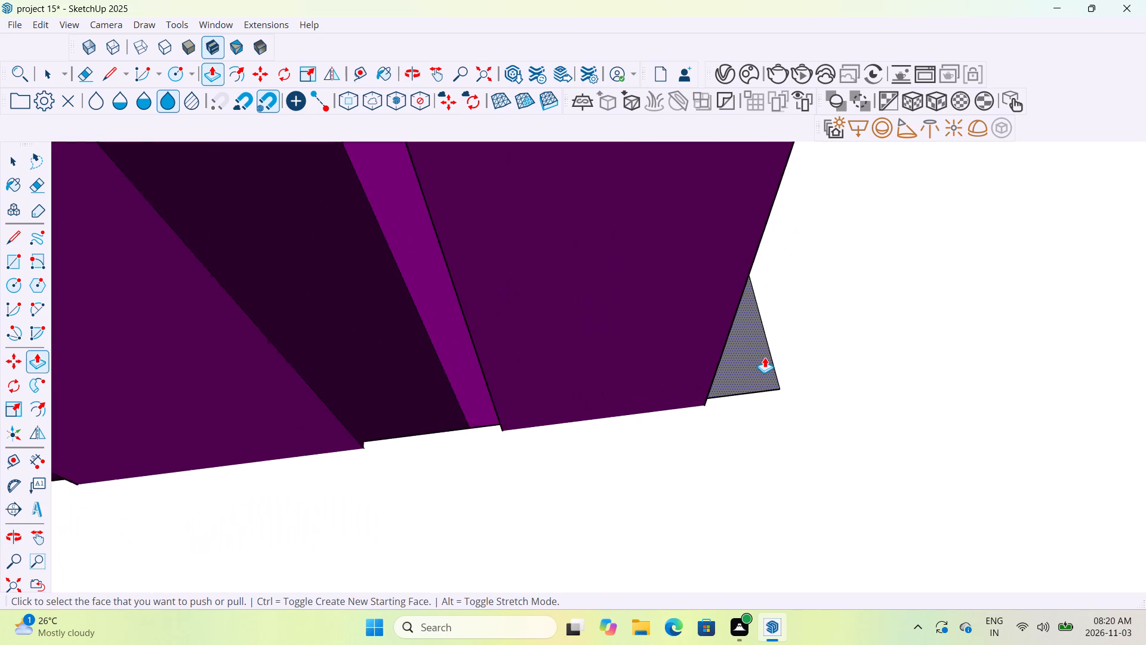
scroll(765, 355, "up", 1)
middle_click_drag(765, 355, 811, 295)
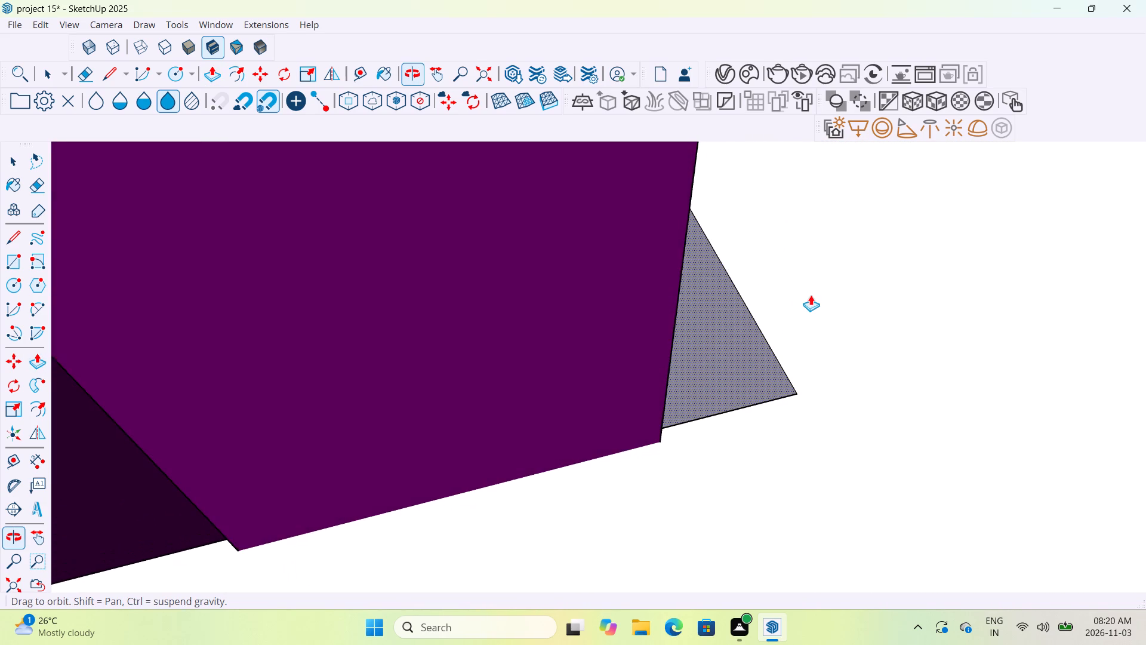
middle_click_drag(809, 307, 607, 404)
scroll(607, 404, "down", 6)
middle_click_drag(781, 382, 759, 437)
scroll(760, 437, "down", 6)
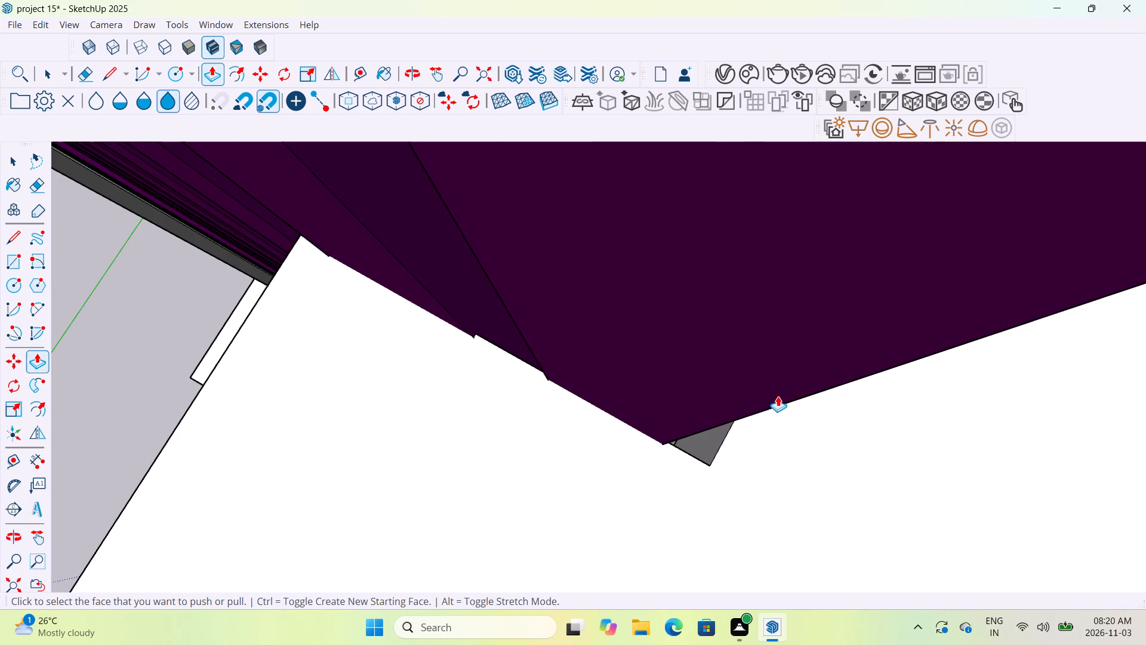
middle_click_drag(636, 475, 634, 386)
scroll(634, 386, "down", 1)
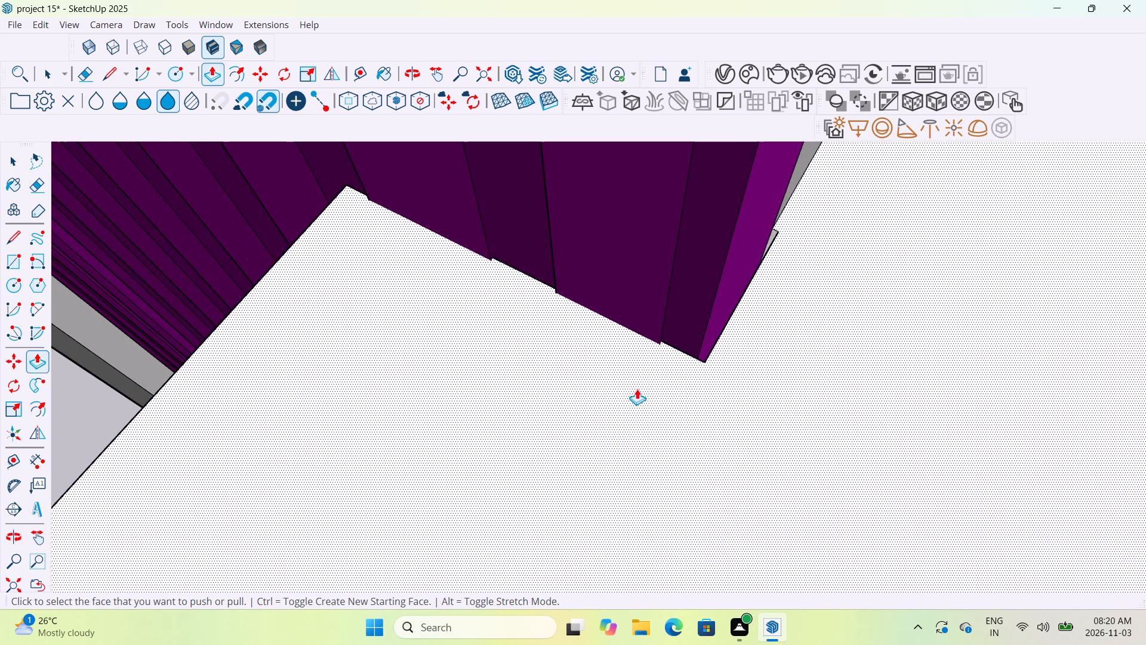
middle_click_drag(636, 420, 709, 365)
scroll(709, 365, "down", 6)
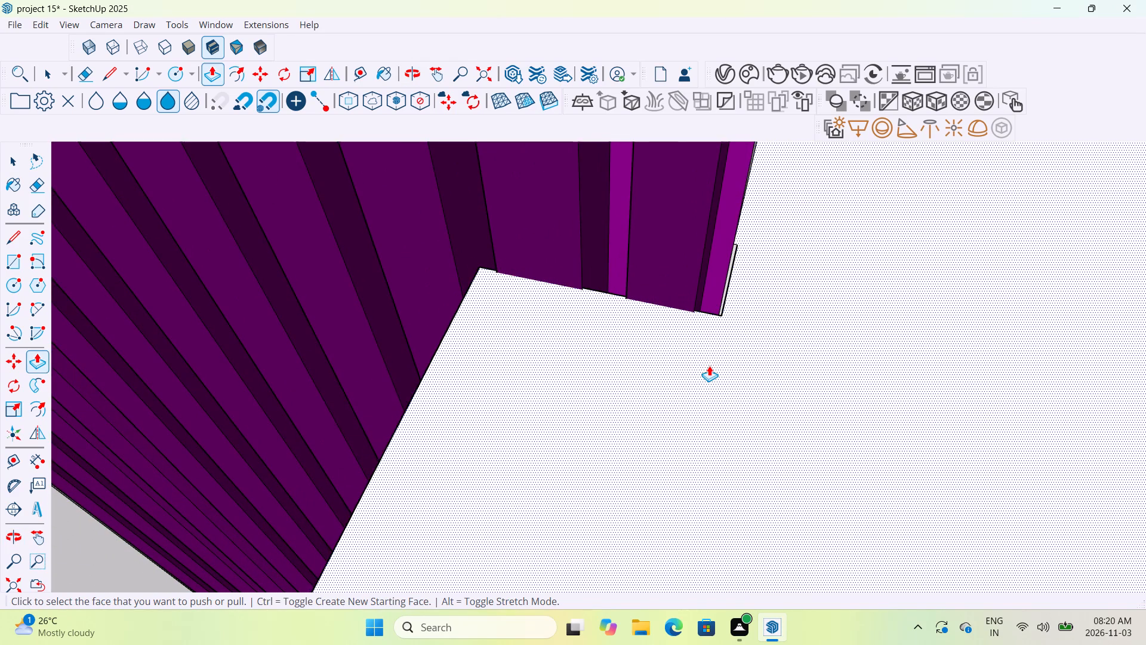
middle_click_drag(709, 365, 738, 320)
scroll(738, 320, "down", 1)
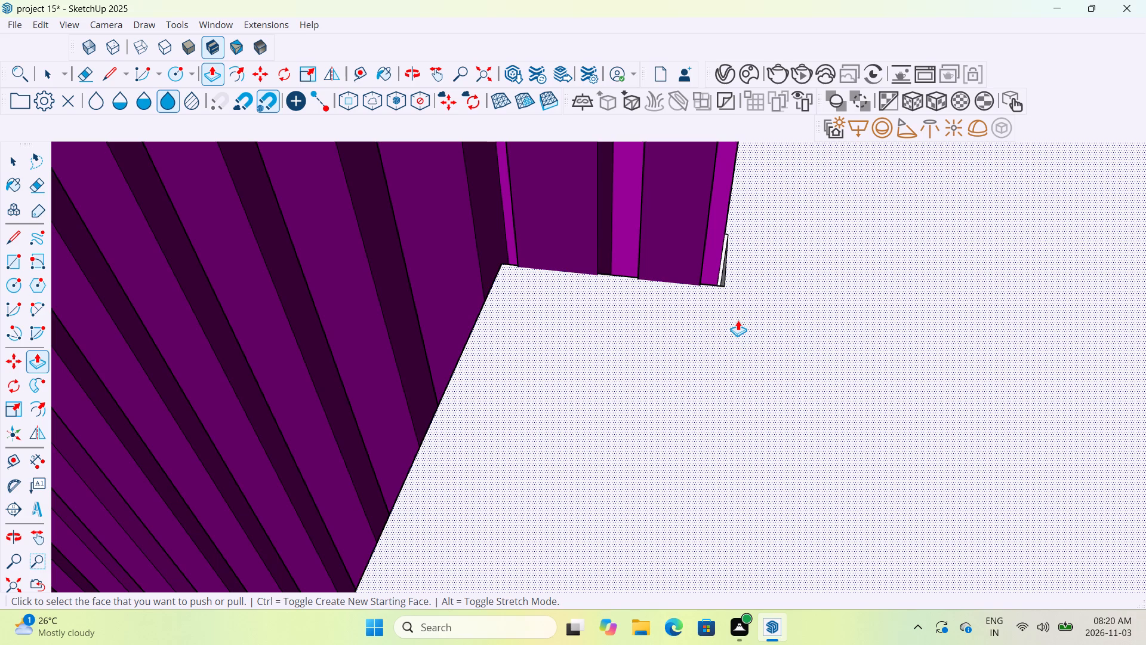
scroll(743, 296, "down", 3)
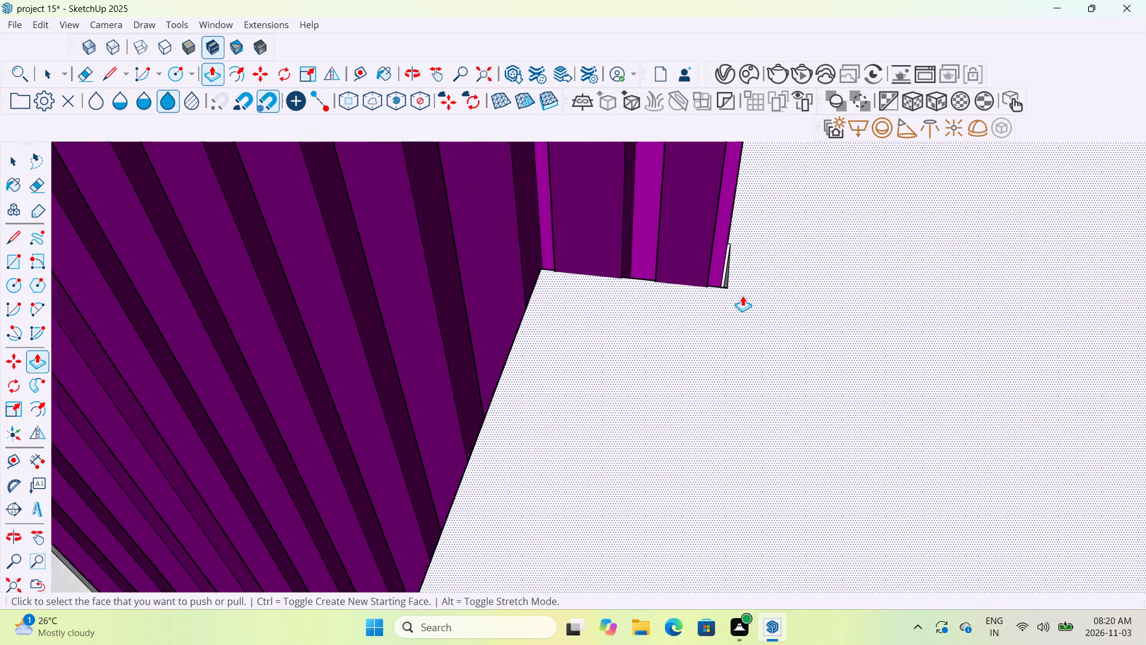
scroll(743, 296, "down", 18)
scroll(743, 296, "down", 8)
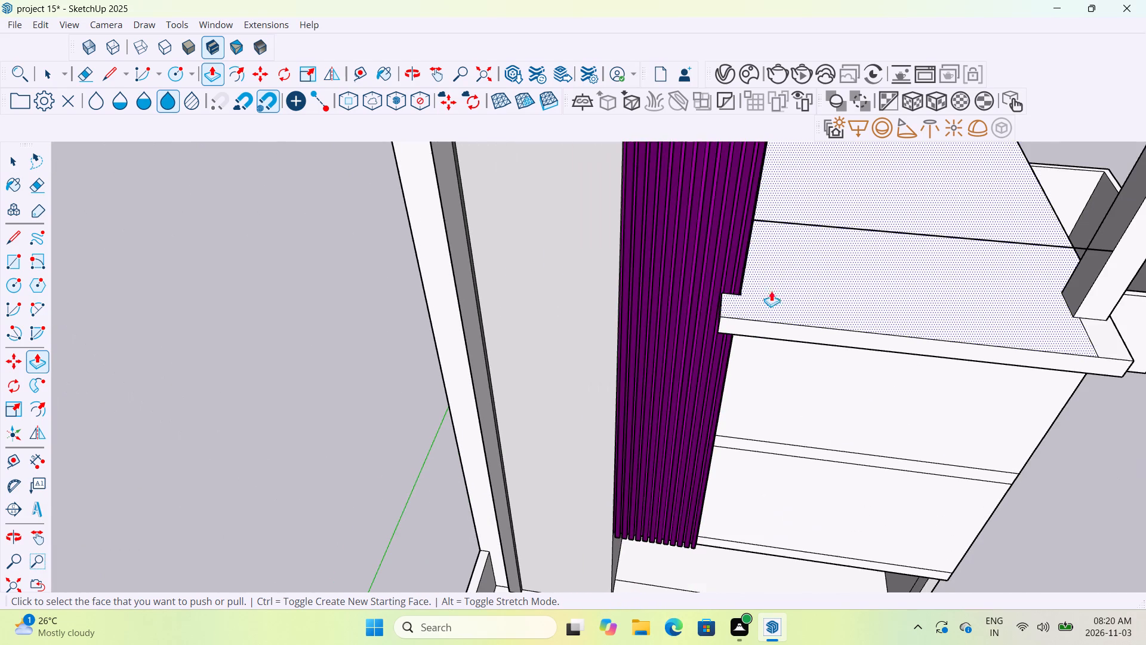
middle_click_drag(822, 275, 771, 179)
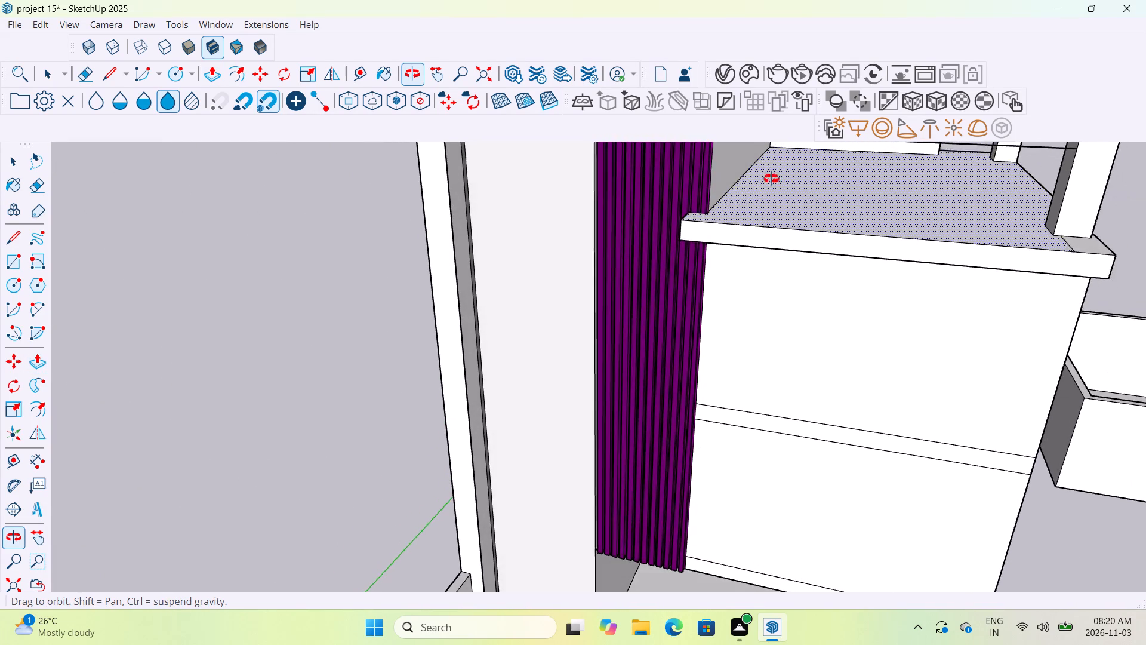
middle_click_drag(771, 179, 806, 142)
middle_click_drag(732, 198, 743, 177)
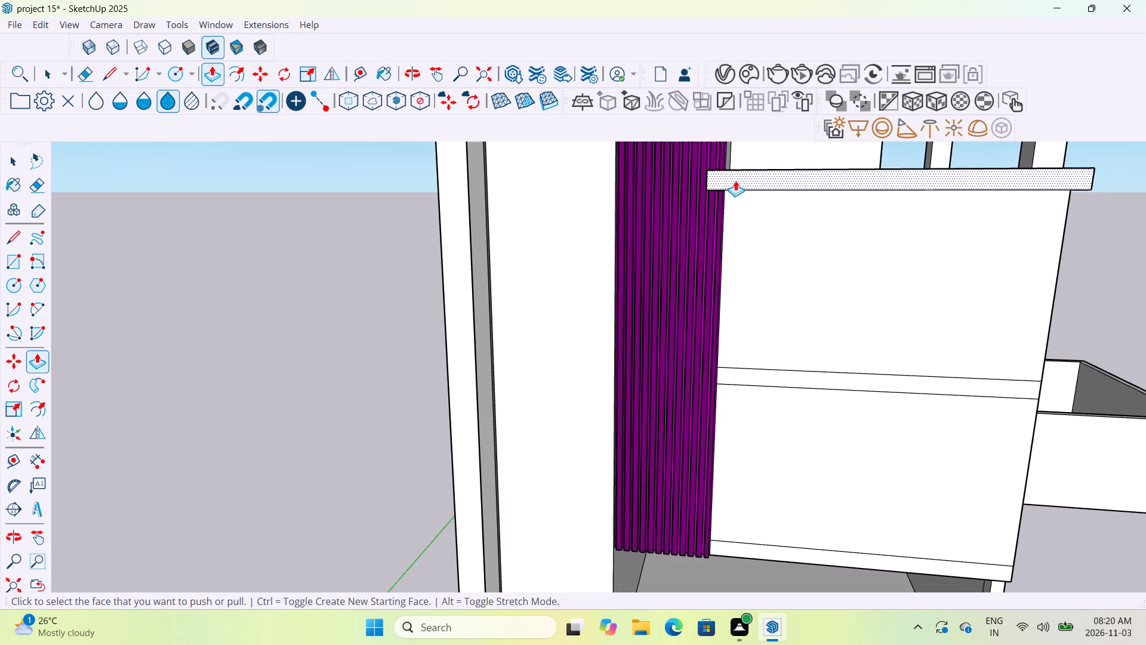
Push/Pull the extended top floor slab's end face to adjust how far it overlaps the front of the purple slats.
middle_click_drag(684, 192, 800, 192)
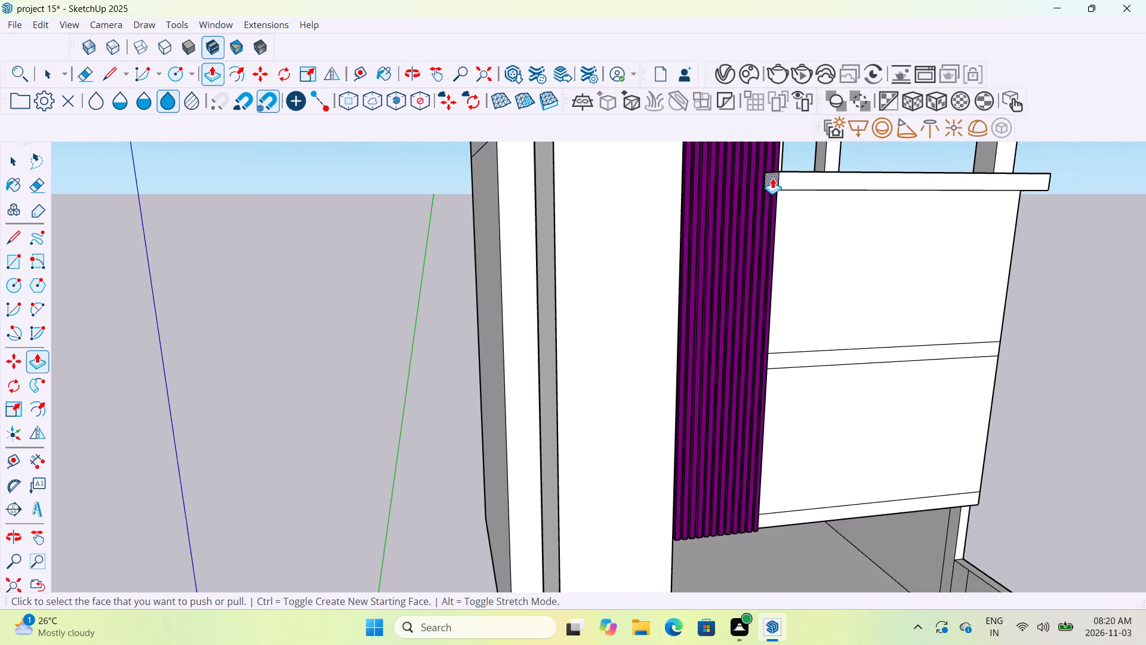
left_click(772, 178)
middle_click_drag(774, 176, 685, 191)
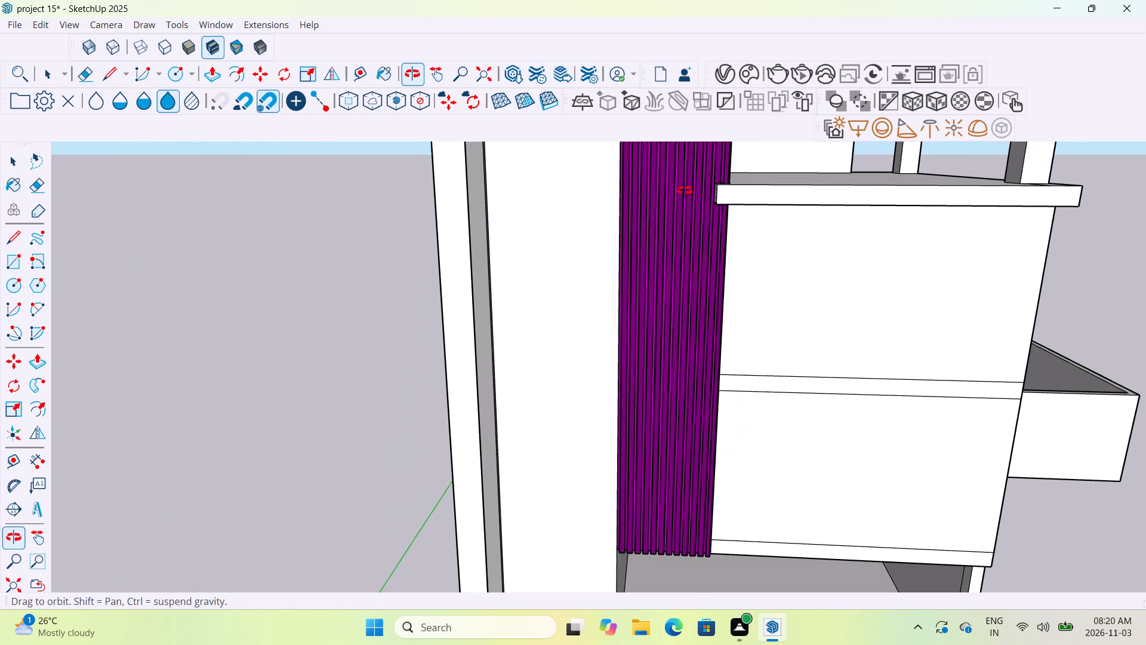
middle_click_drag(685, 191, 688, 189)
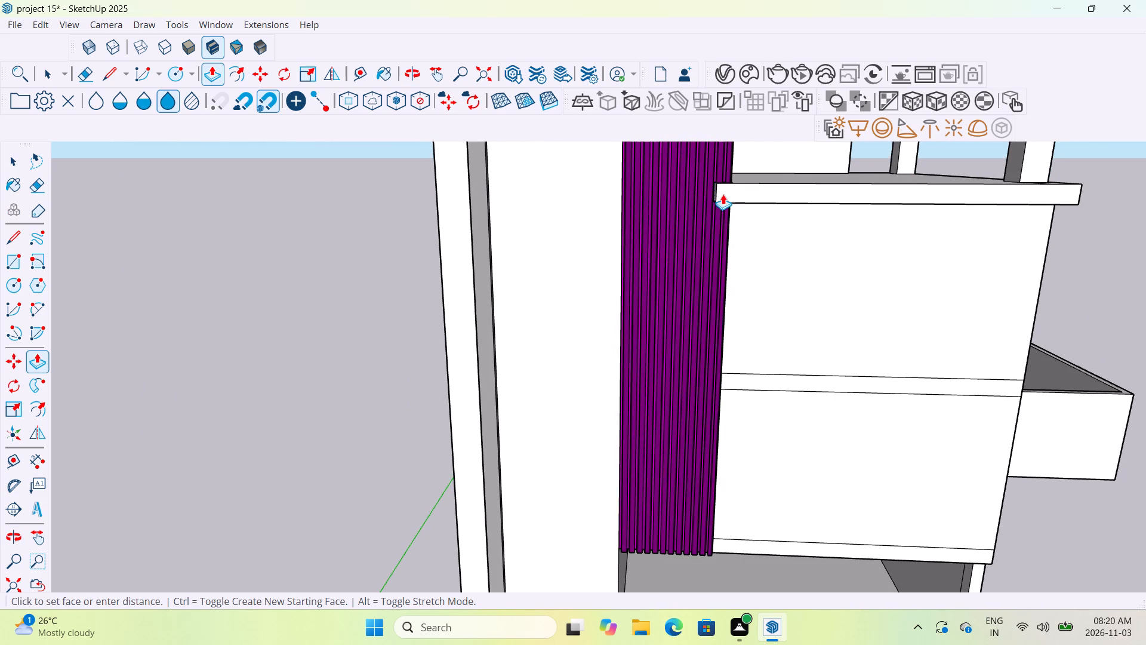
left_click(723, 194)
Examine the slab end's overlap with the purple slats from the front, from the side and up close.
middle_click_drag(796, 234, 741, 242)
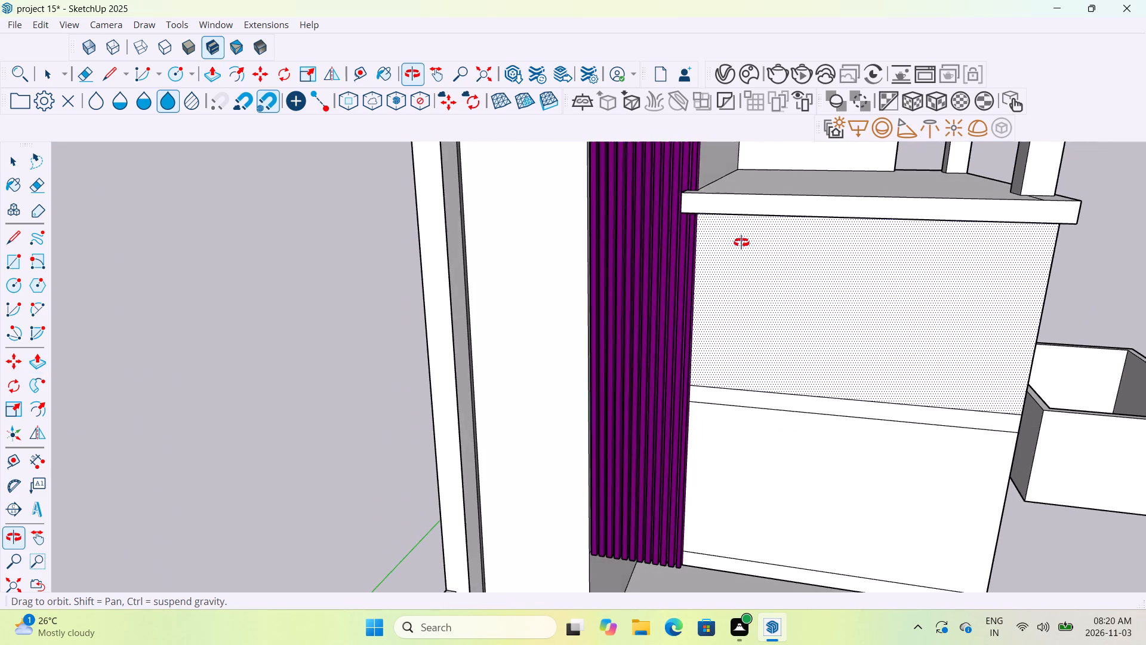
middle_click_drag(741, 242, 764, 192)
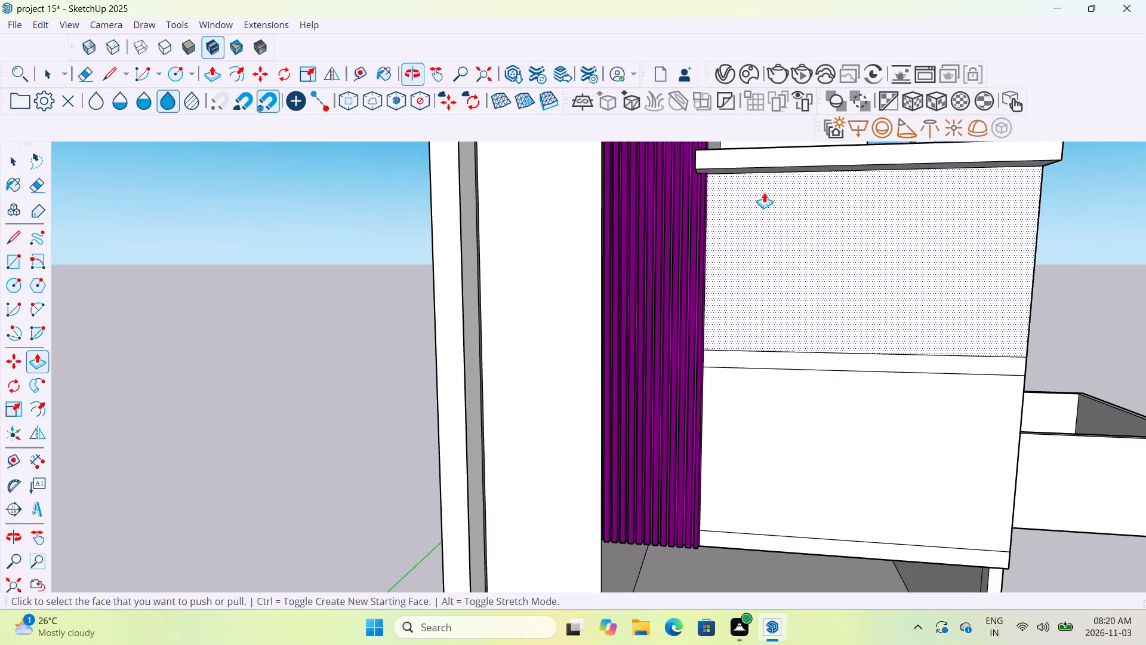
middle_click_drag(719, 199, 912, 236)
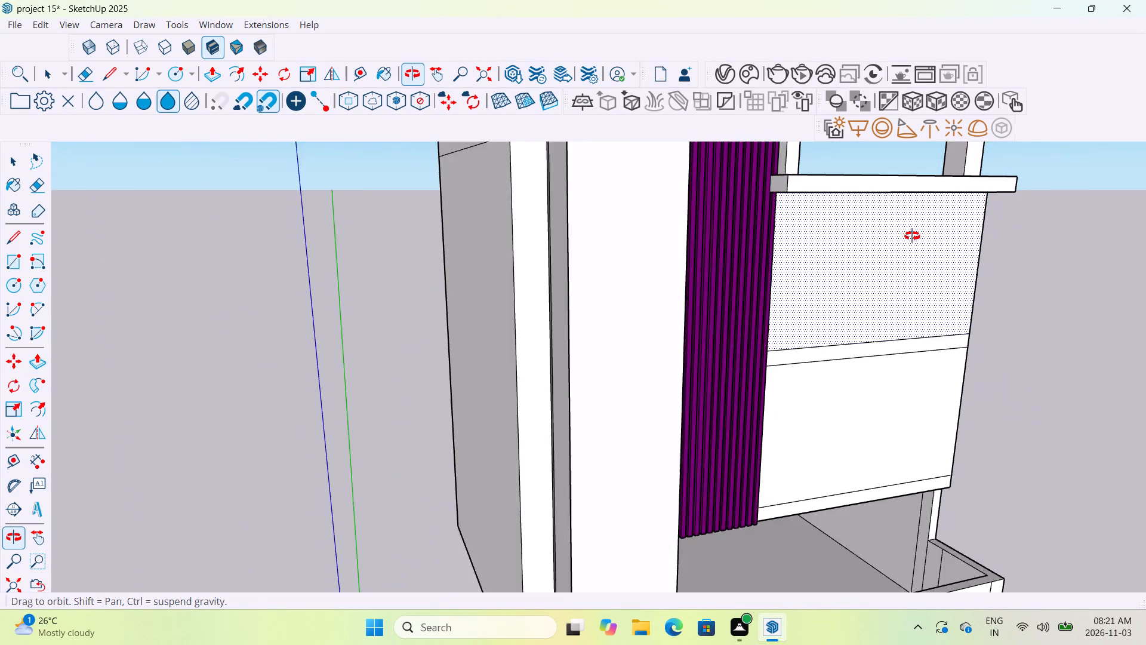
middle_click_drag(912, 236, 916, 238)
scroll(763, 171, "up", 5)
scroll(840, 227, "up", 5)
scroll(759, 179, "up", 5)
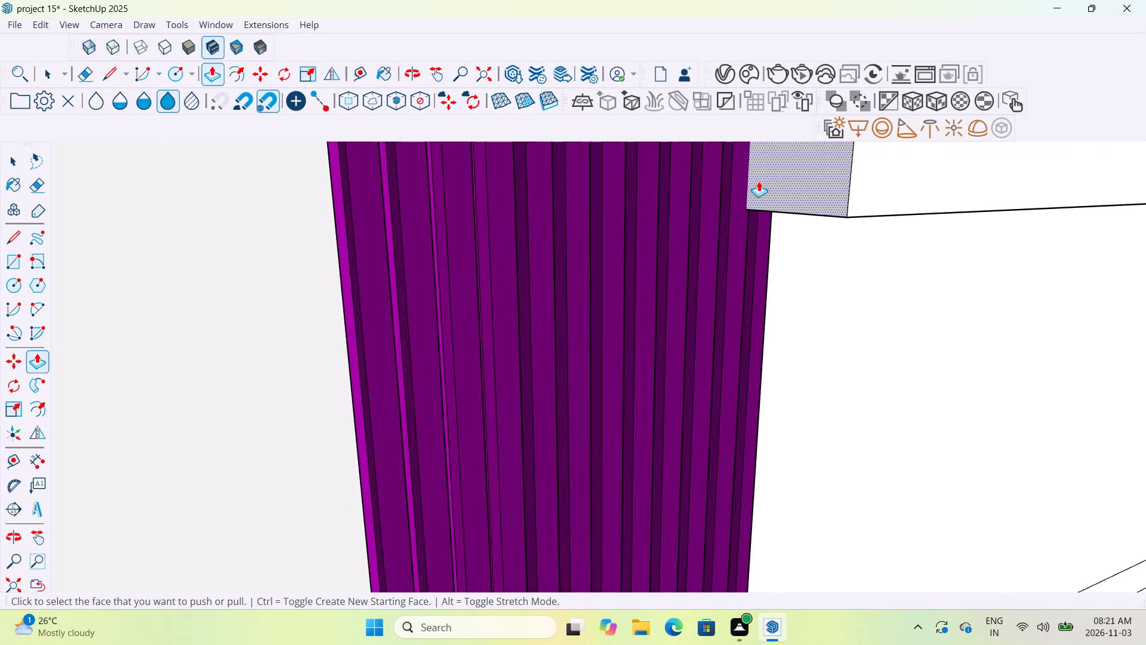
middle_click_drag(759, 182, 910, 240)
scroll(702, 173, "up", 5)
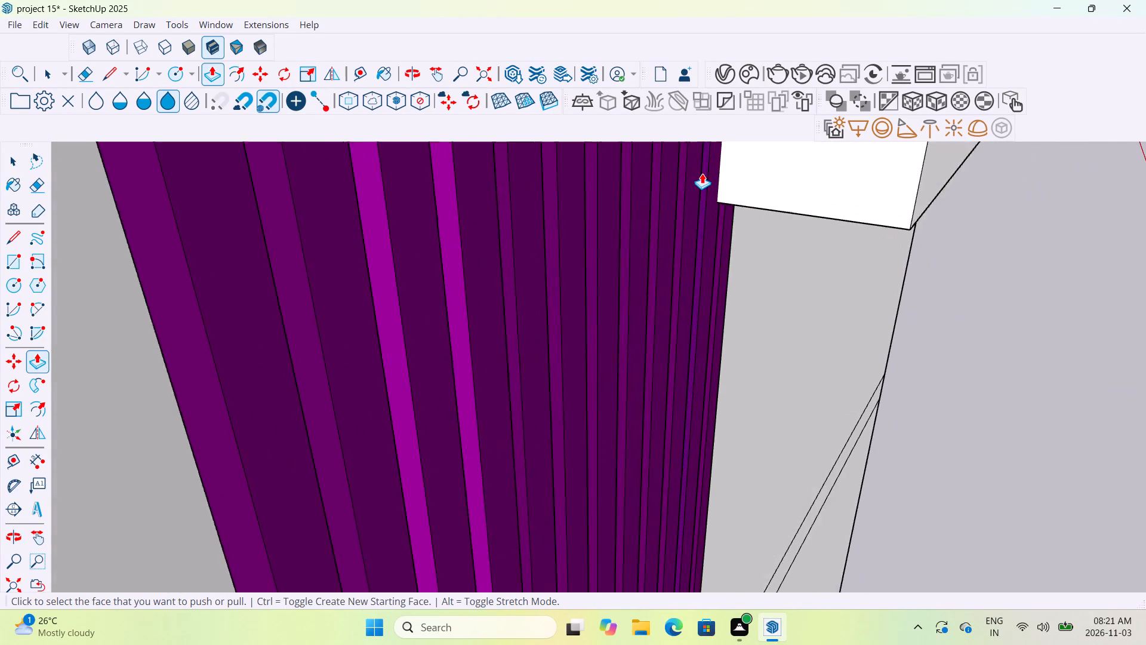
scroll(703, 173, "up", 13)
middle_click_drag(757, 211, 834, 207)
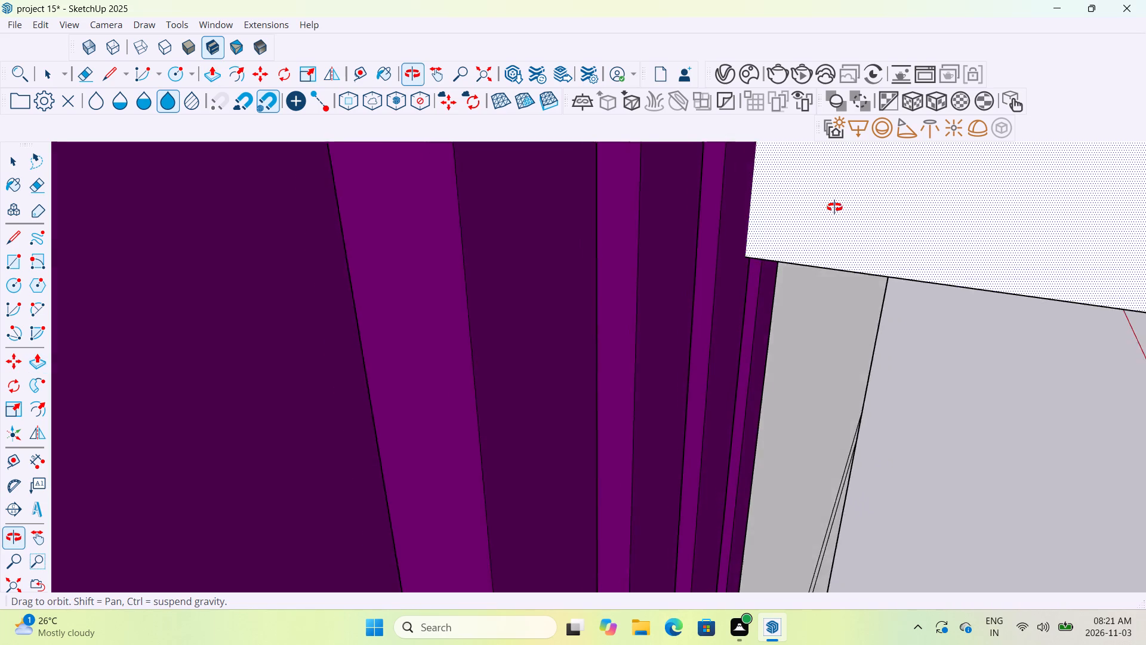
middle_click_drag(834, 207, 803, 214)
scroll(803, 214, "down", 6)
scroll(803, 214, "down", 17)
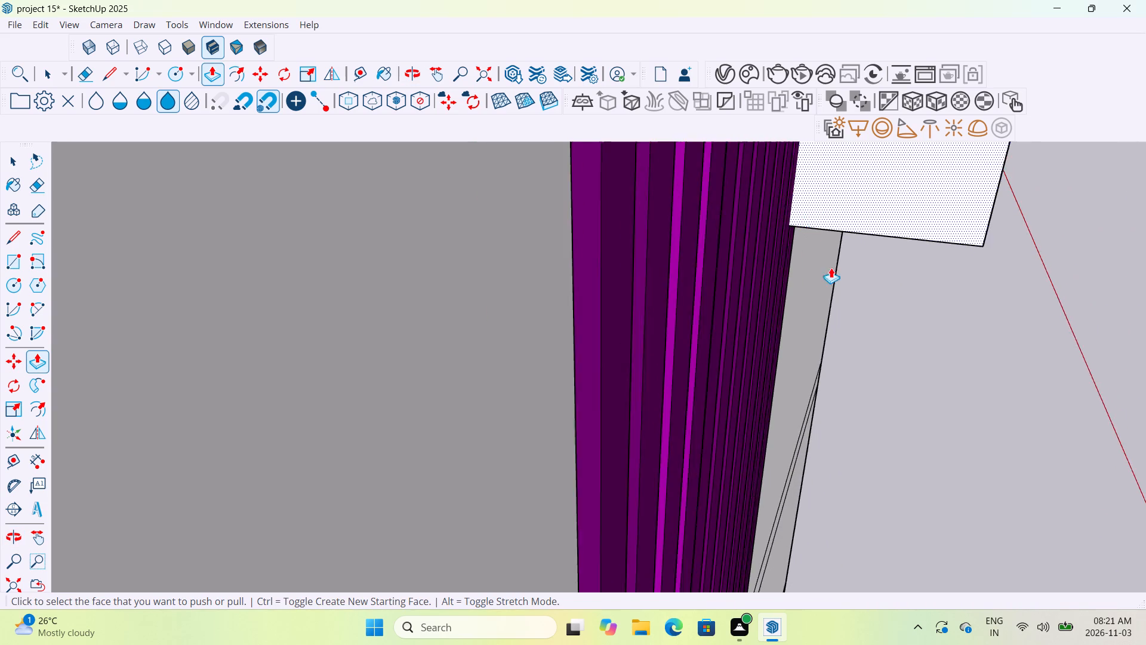
middle_click_drag(882, 328, 631, 311)
scroll(629, 310, "down", 7)
scroll(734, 305, "down", 9)
scroll(734, 305, "up", 1)
scroll(734, 305, "down", 10)
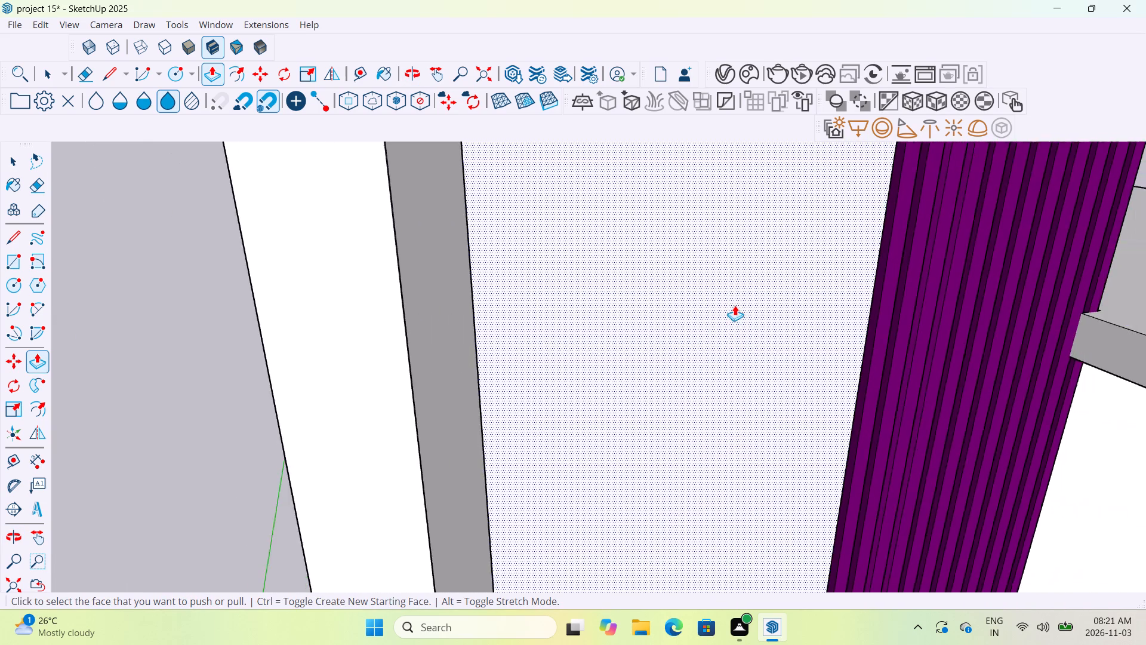
scroll(735, 305, "down", 18)
middle_click_drag(929, 391, 842, 317)
middle_click_drag(892, 410, 870, 388)
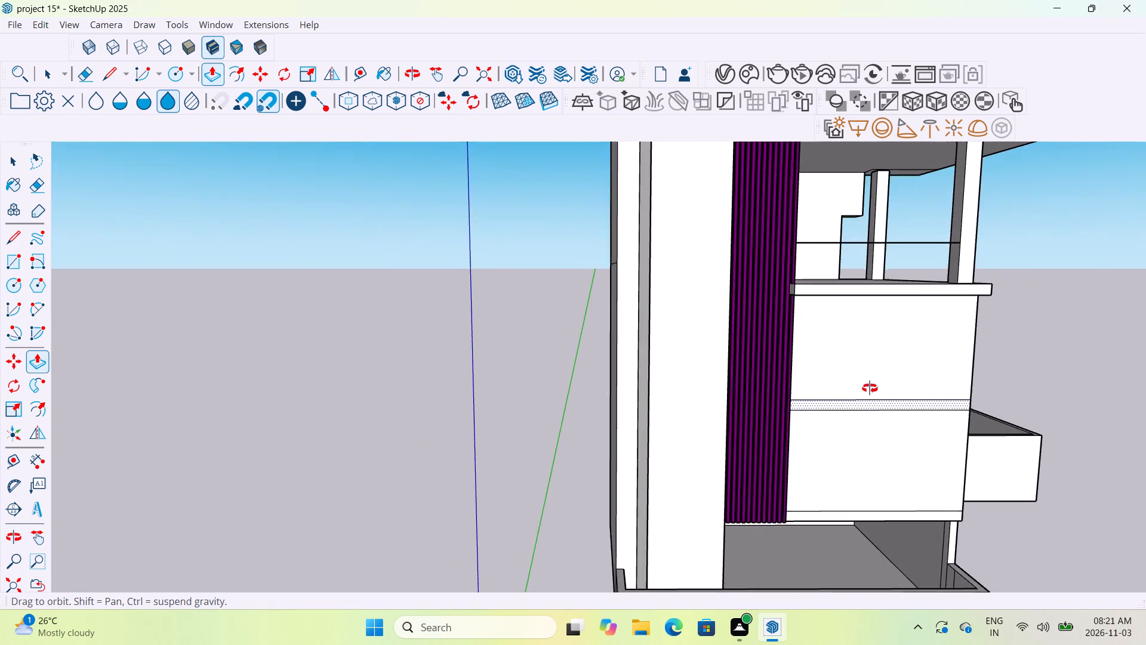
middle_click_drag(870, 388, 868, 387)
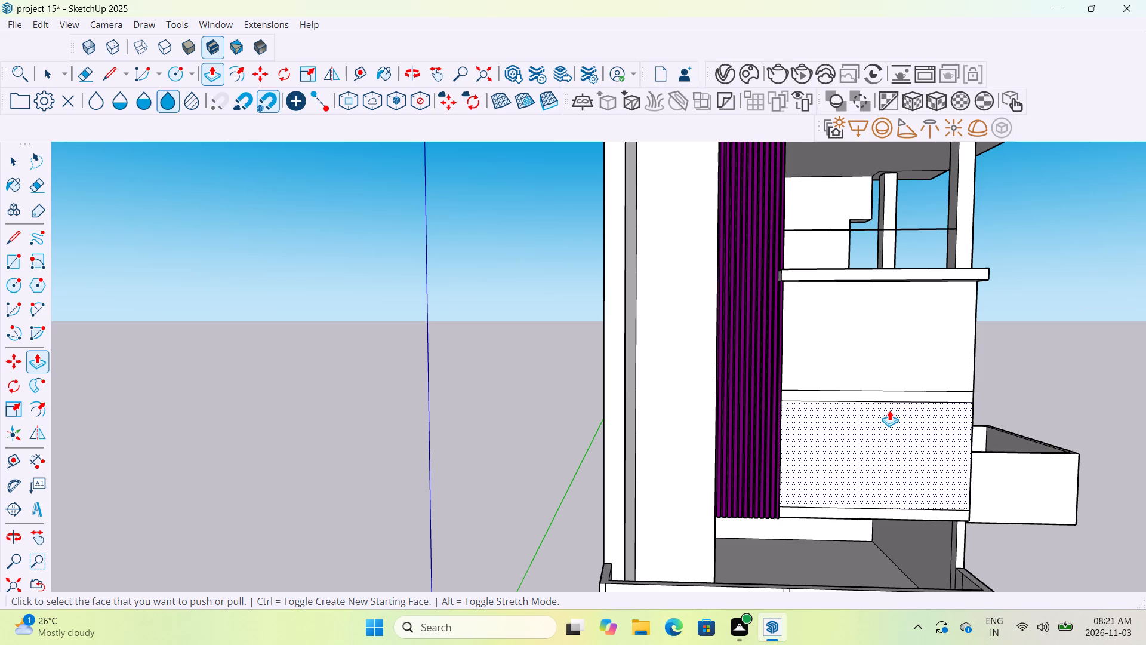
scroll(836, 392, "up", 6)
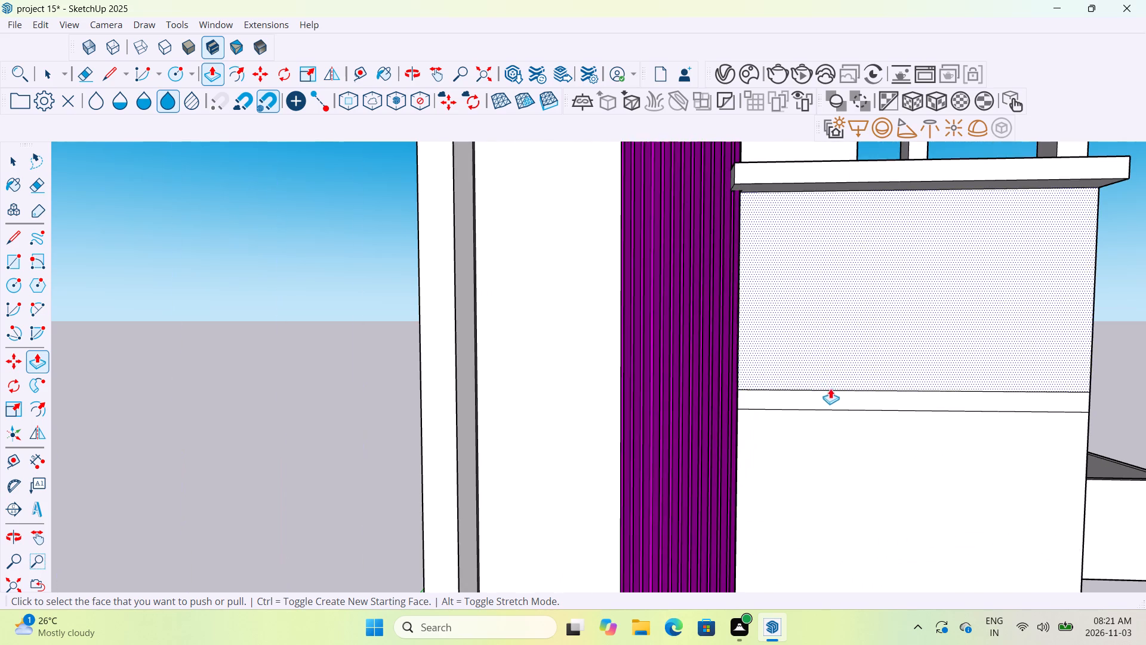
scroll(791, 405, "up", 5)
scroll(791, 405, "down", 12)
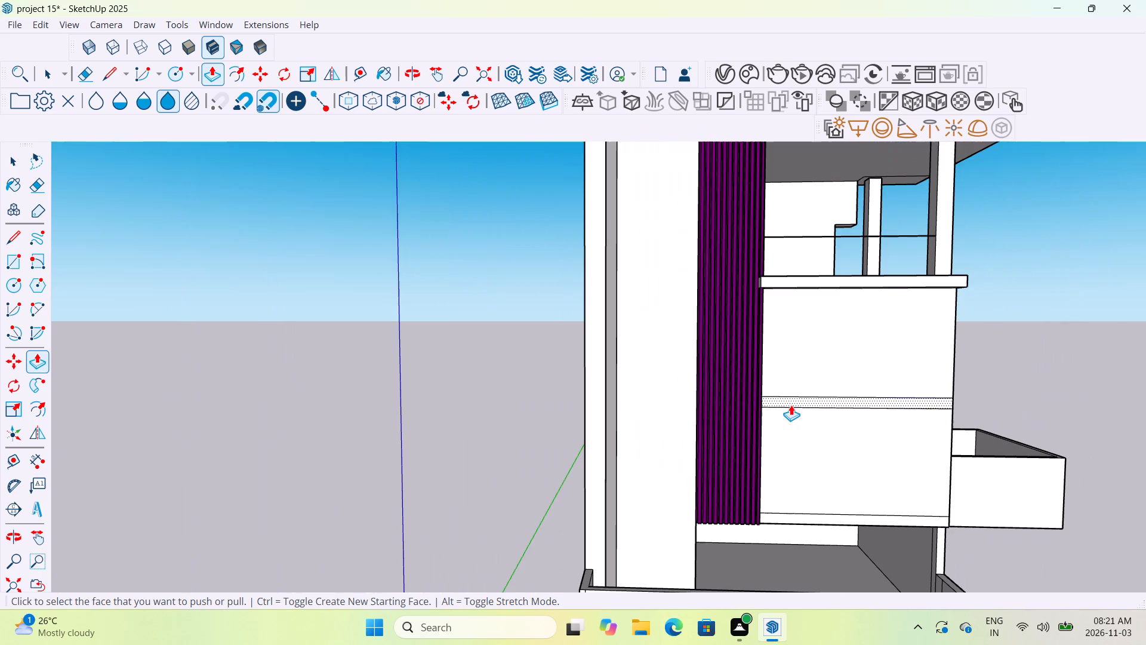
Draw a vertical line across the top floor slab's side face in line with the wall corner below, splitting off the projecting front portion.
middle_click_drag(991, 348, 740, 389)
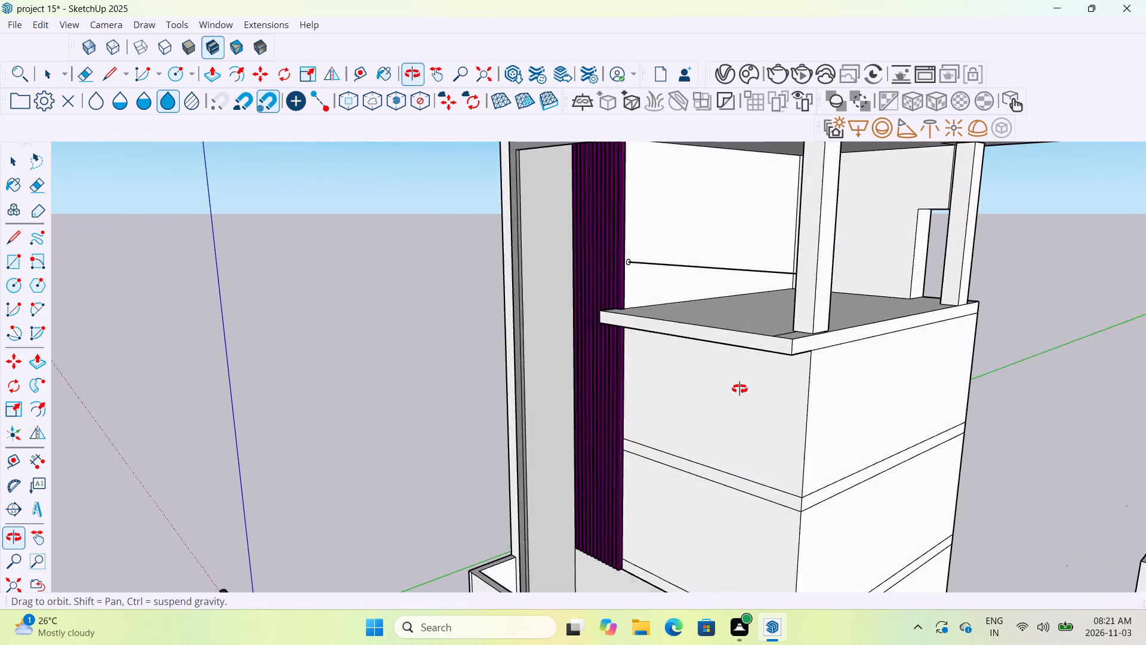
middle_click_drag(740, 389, 651, 386)
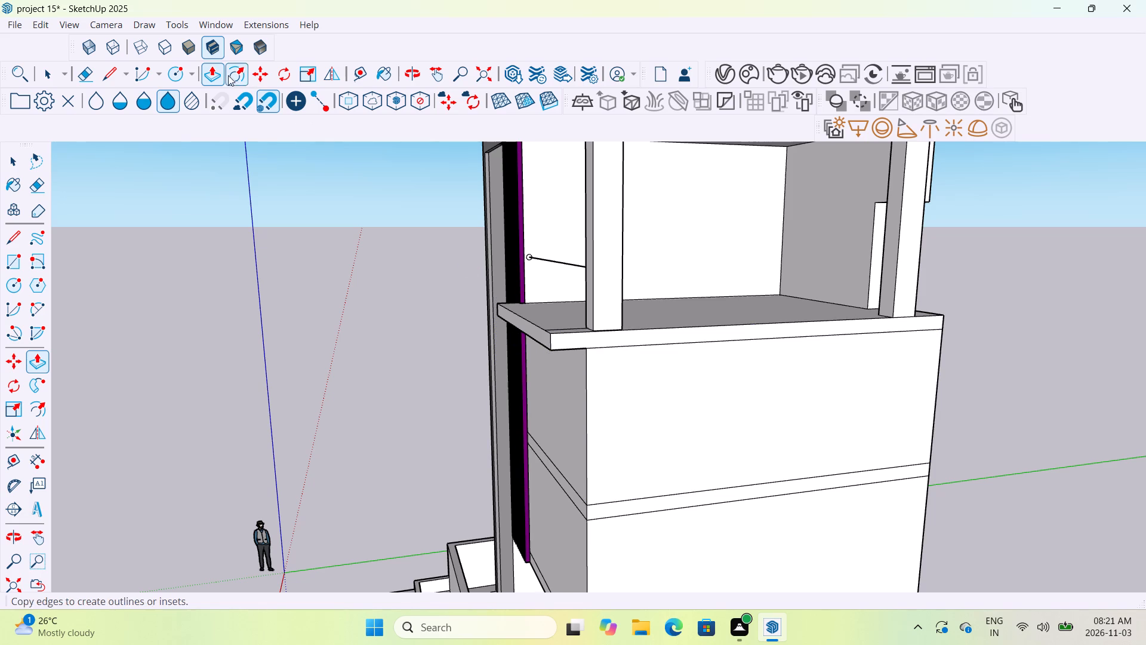
left_click(105, 75)
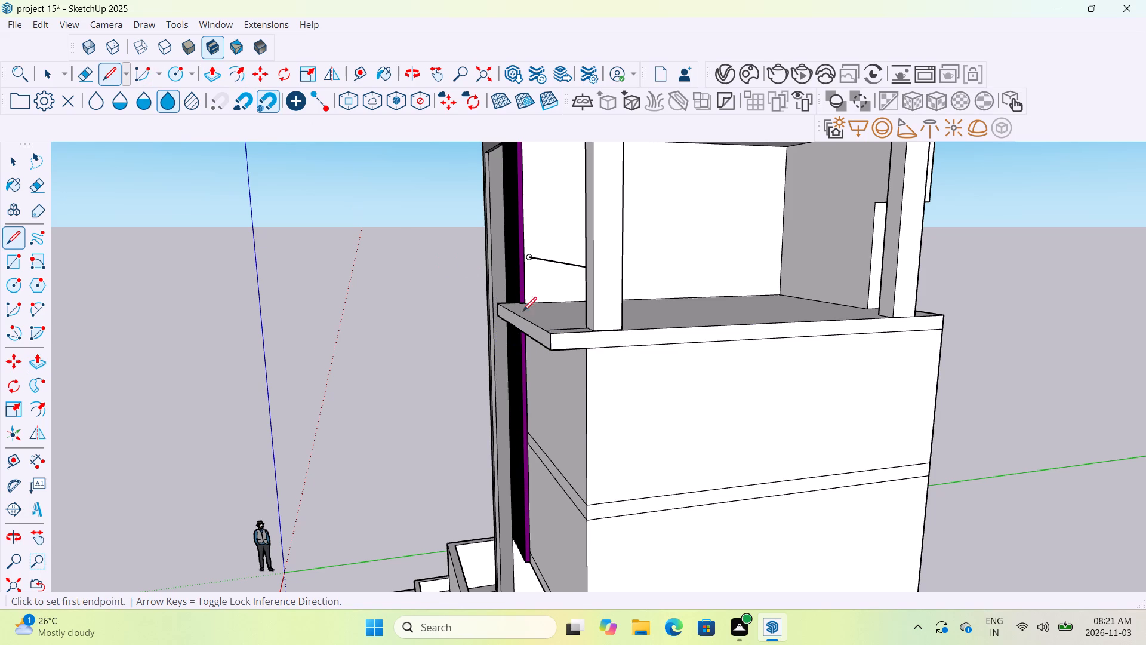
scroll(577, 352, "up", 11)
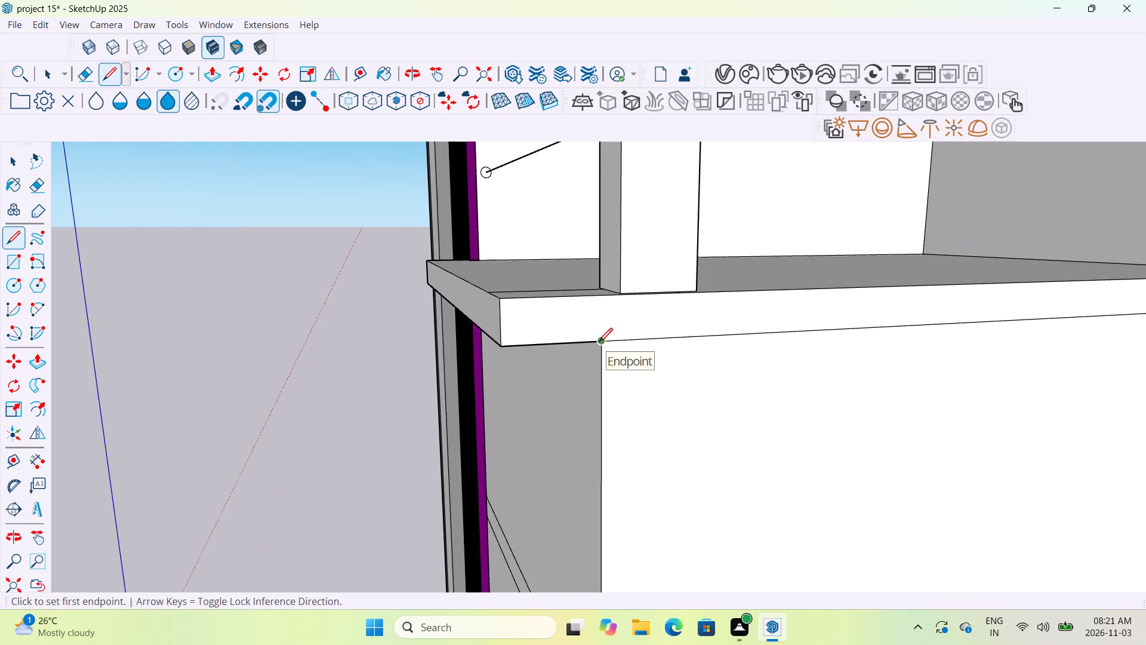
left_click(600, 343)
left_click(594, 298)
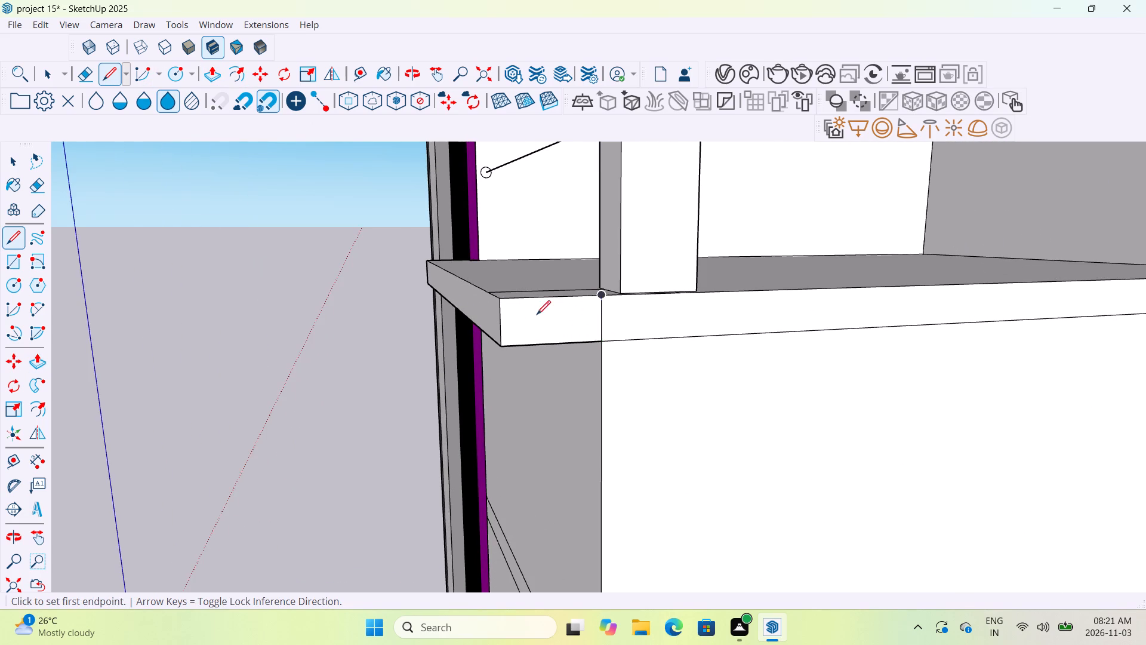
Push/Pull the split-off front portion of the slab's side face outward so the front strip projects sideways beyond the corner column and wall.
left_click(209, 73)
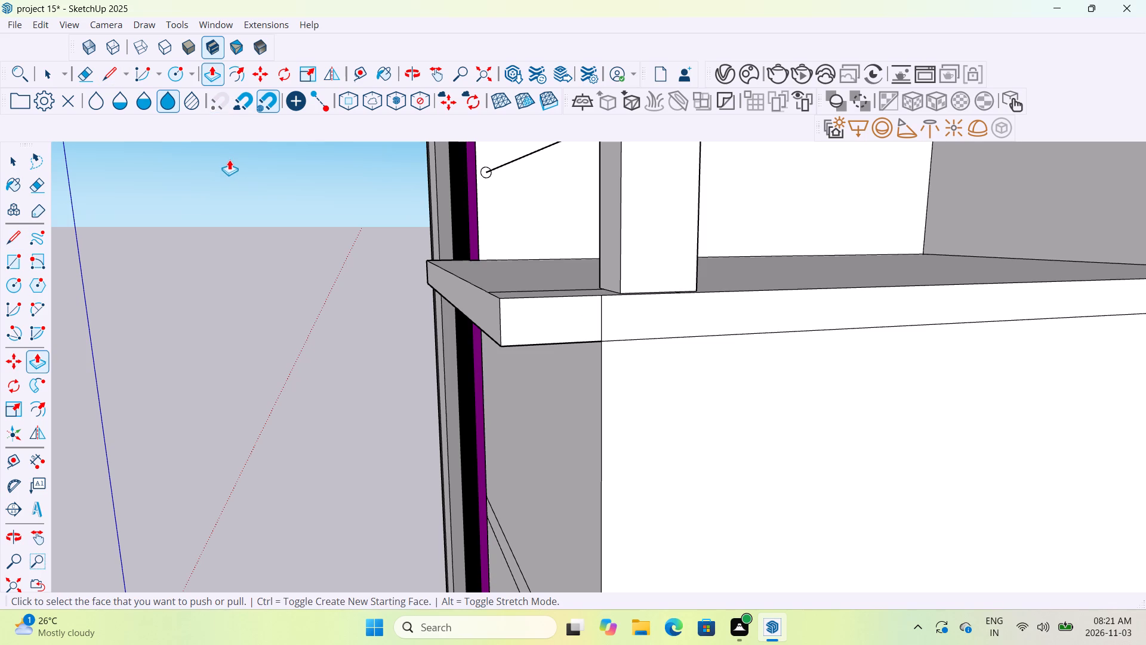
left_click(540, 325)
scroll(720, 368, "down", 3)
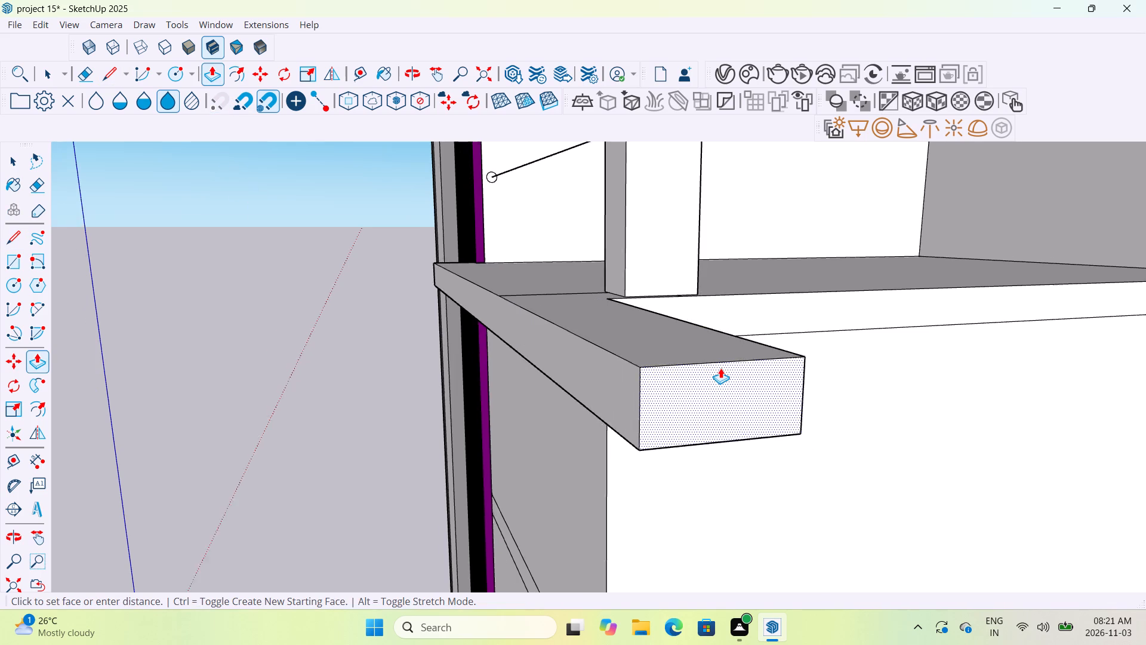
scroll(720, 368, "down", 4)
middle_click_drag(718, 377, 1000, 340)
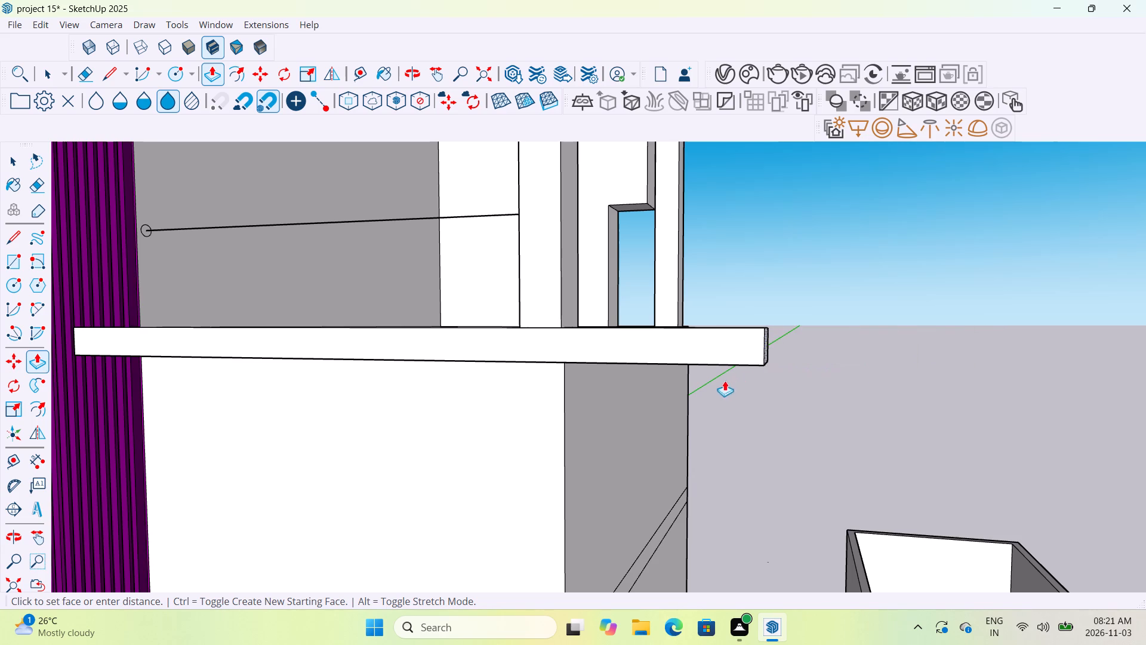
middle_click_drag(723, 381, 839, 354)
scroll(839, 354, "down", 3)
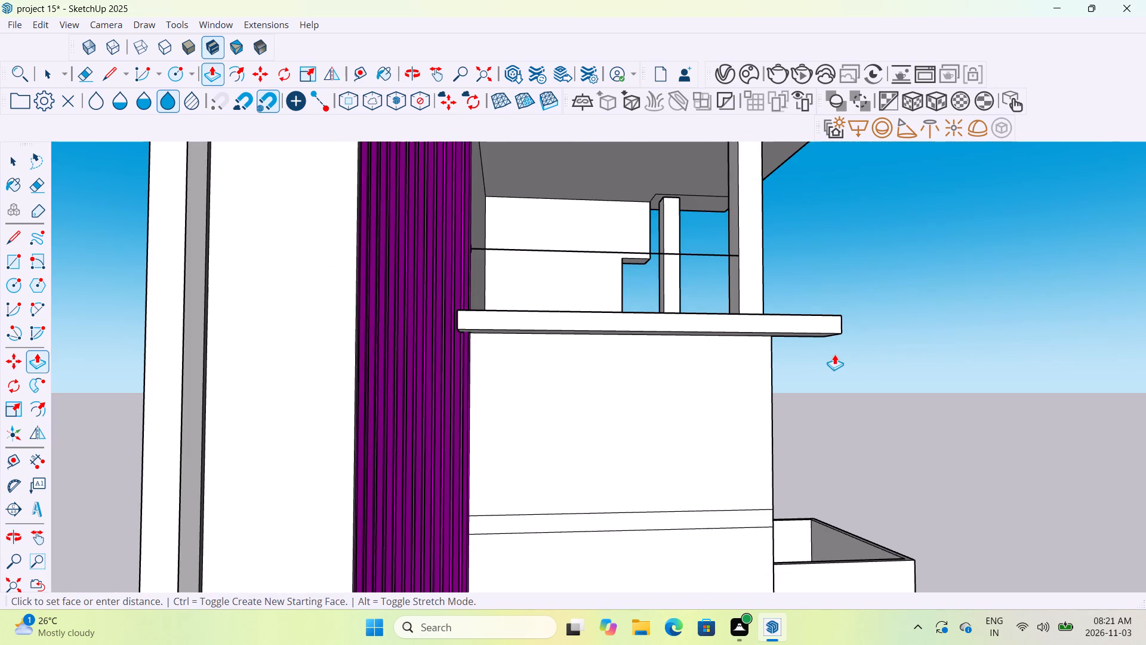
middle_click_drag(832, 354, 767, 371)
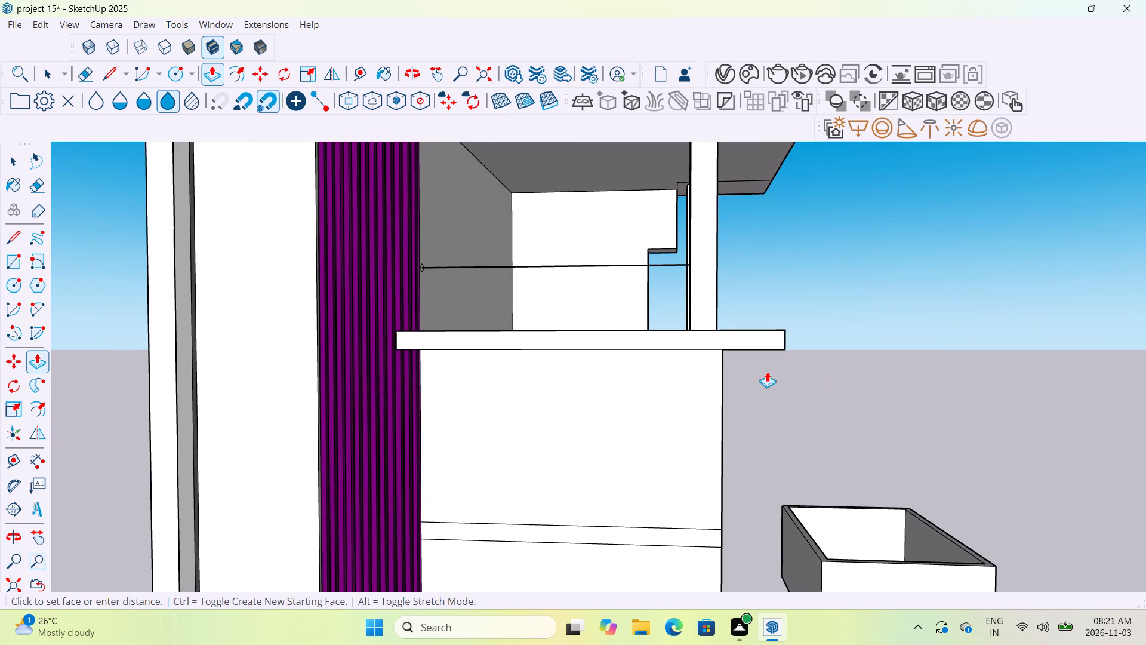
left_click(767, 371)
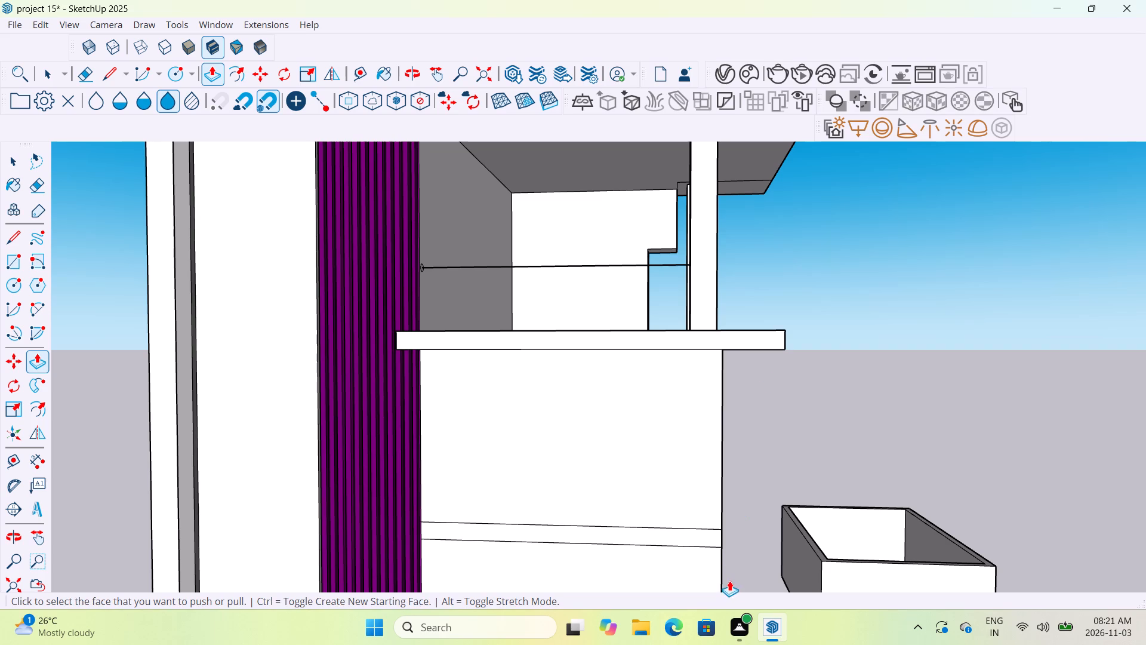
Push/Pull the lower floor slab band on the building's side wall outward so it projects slightly beyond the front strip above.
middle_click_drag(720, 555, 584, 476)
left_click(593, 460)
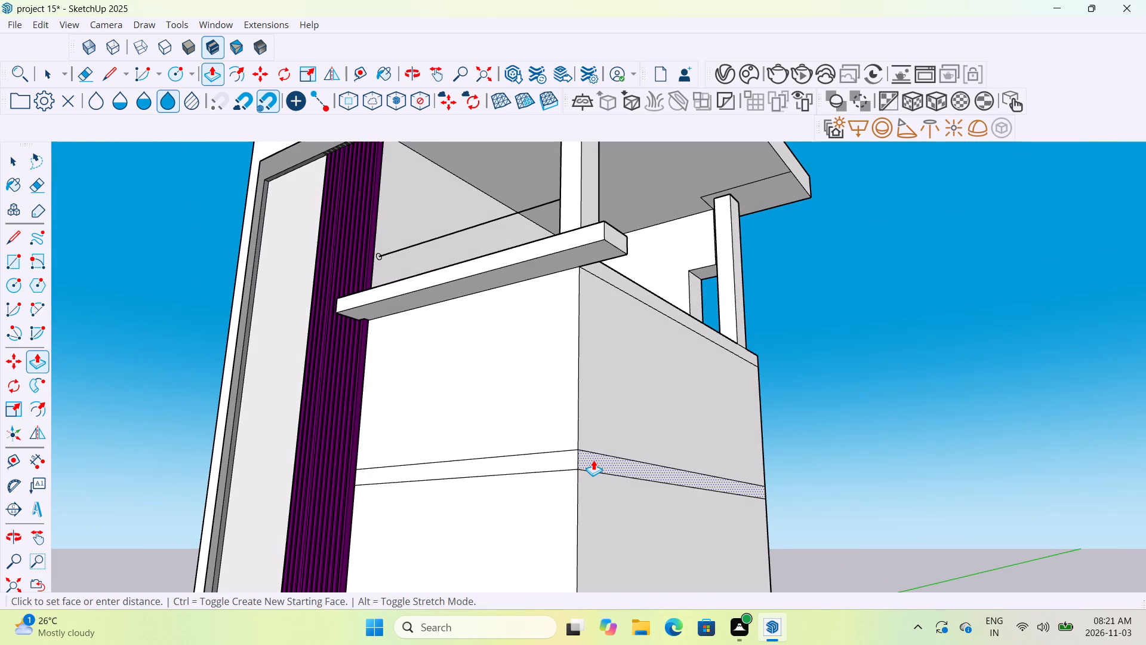
middle_click_drag(647, 451, 697, 494)
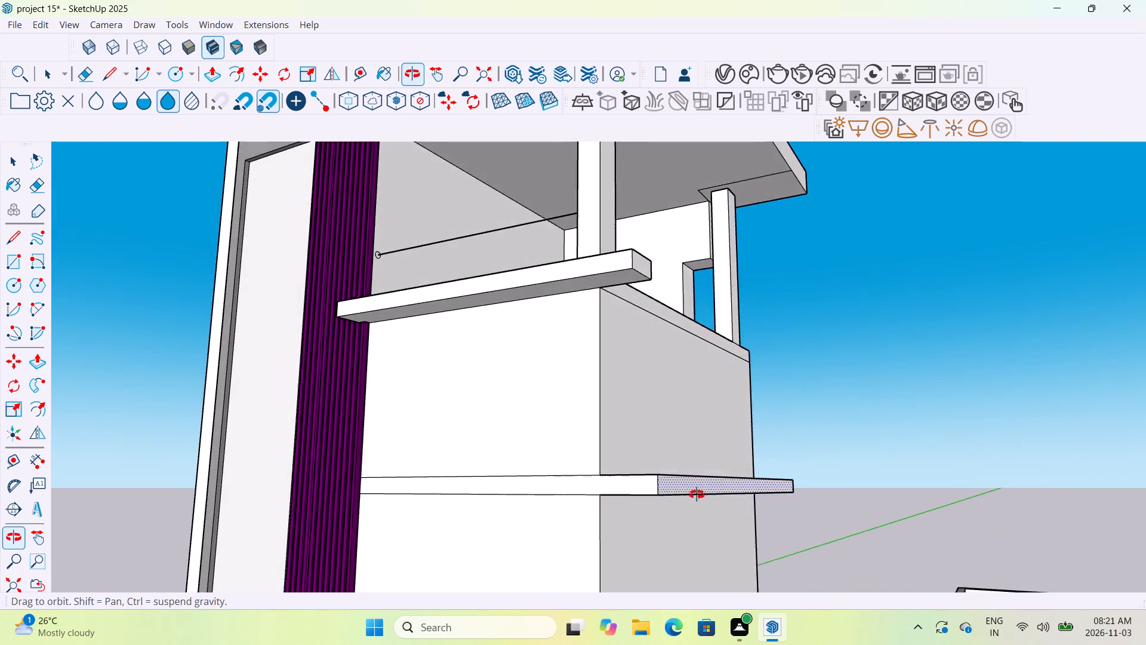
middle_click_drag(697, 494, 782, 494)
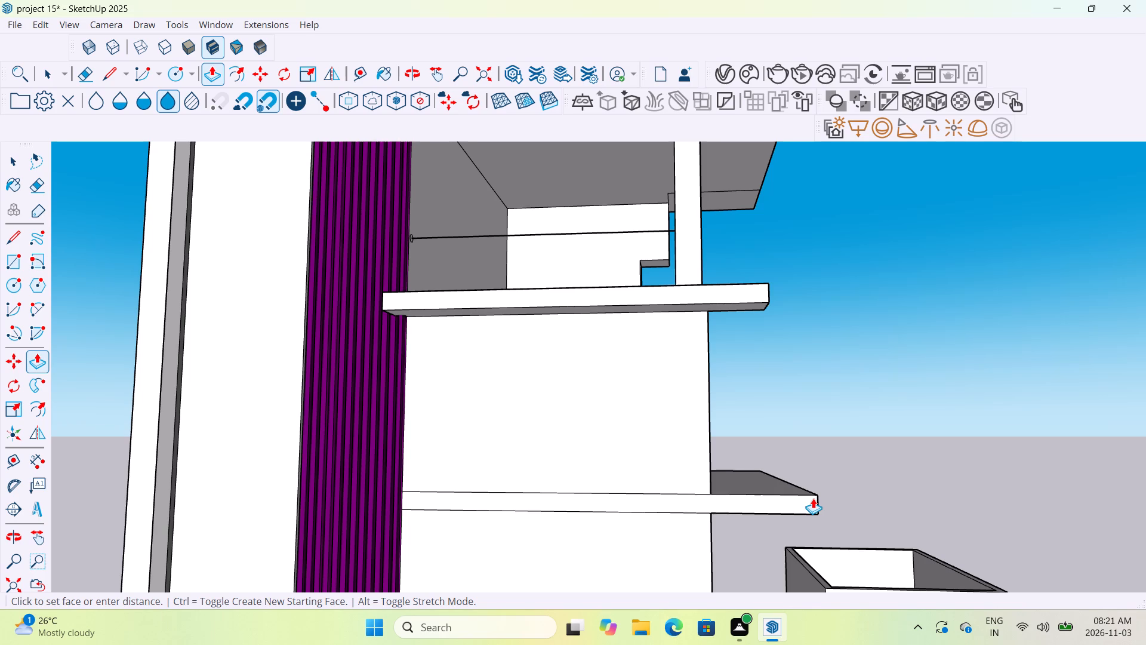
left_click(830, 492)
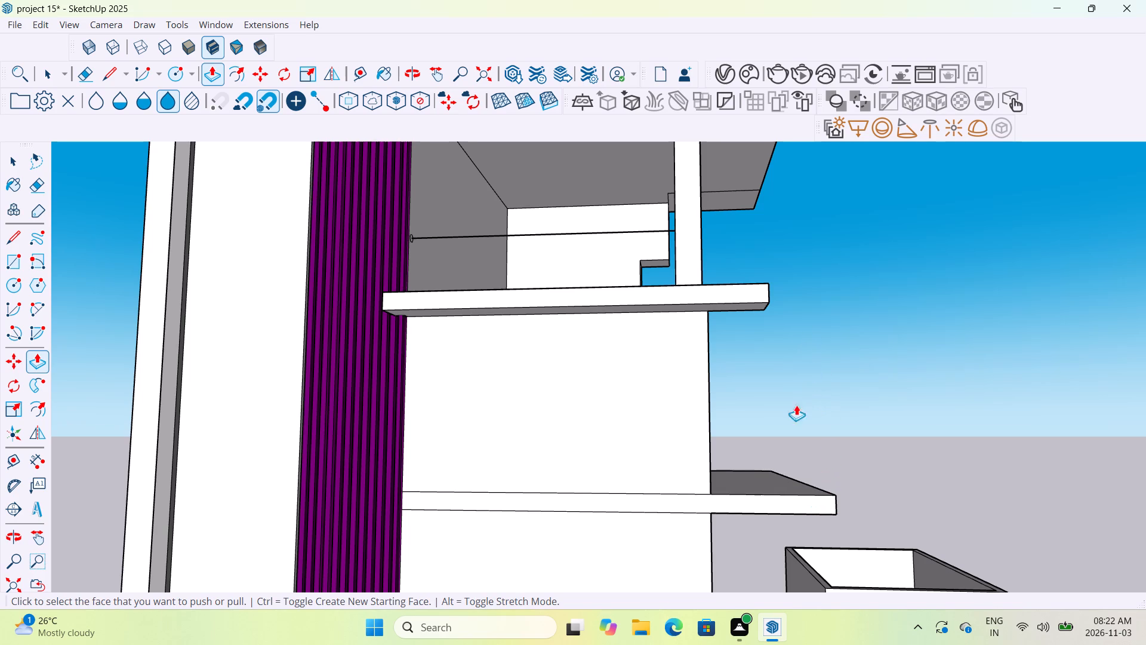
Draw a 1' line from the projecting lower slab's outer front corner along its top front edge toward the building.
middle_click_drag(826, 449, 800, 502)
scroll(800, 502, "down", 3)
scroll(801, 508, "up", 1)
middle_click_drag(869, 476, 751, 477)
scroll(751, 477, "down", 2)
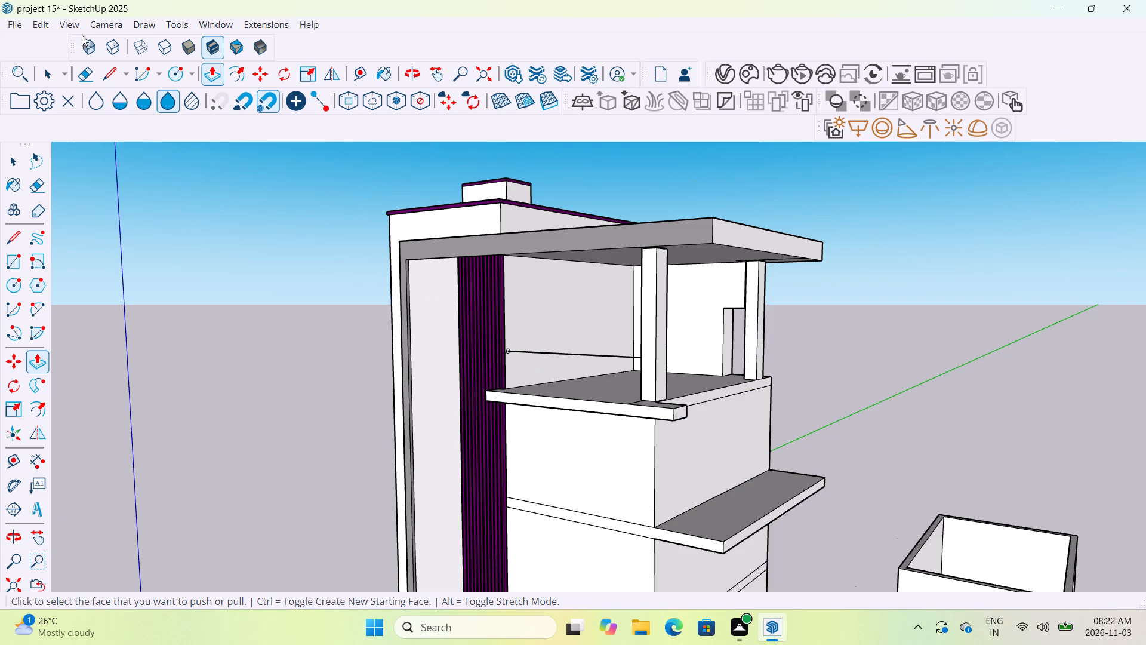
left_click(103, 73)
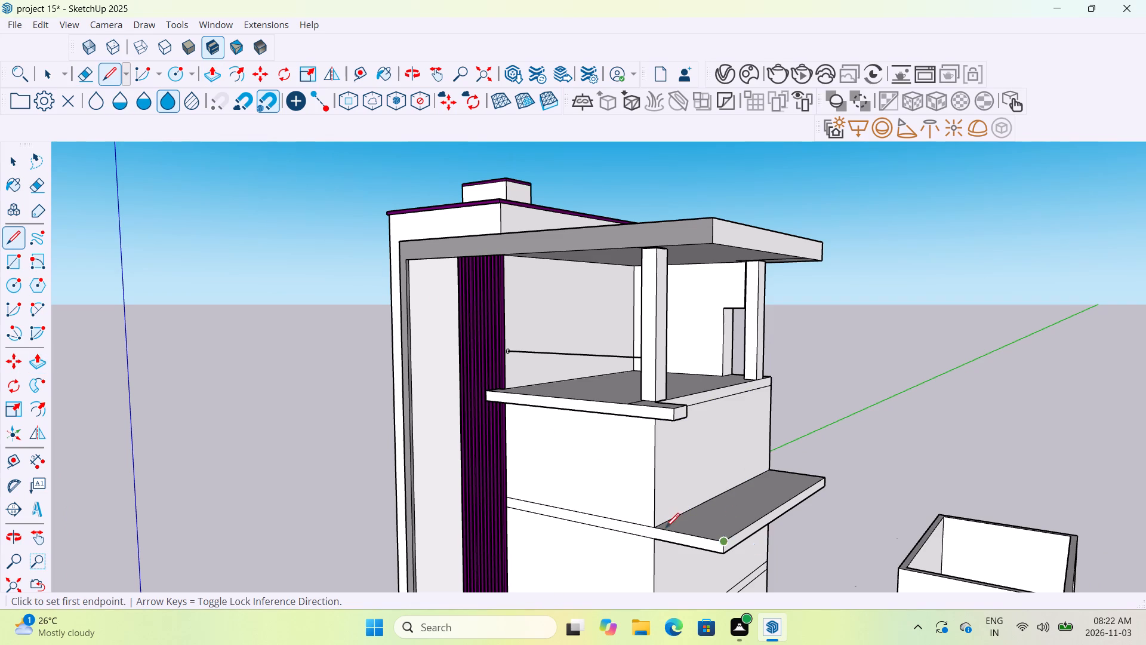
scroll(666, 529, "up", 12)
scroll(748, 556, "up", 5)
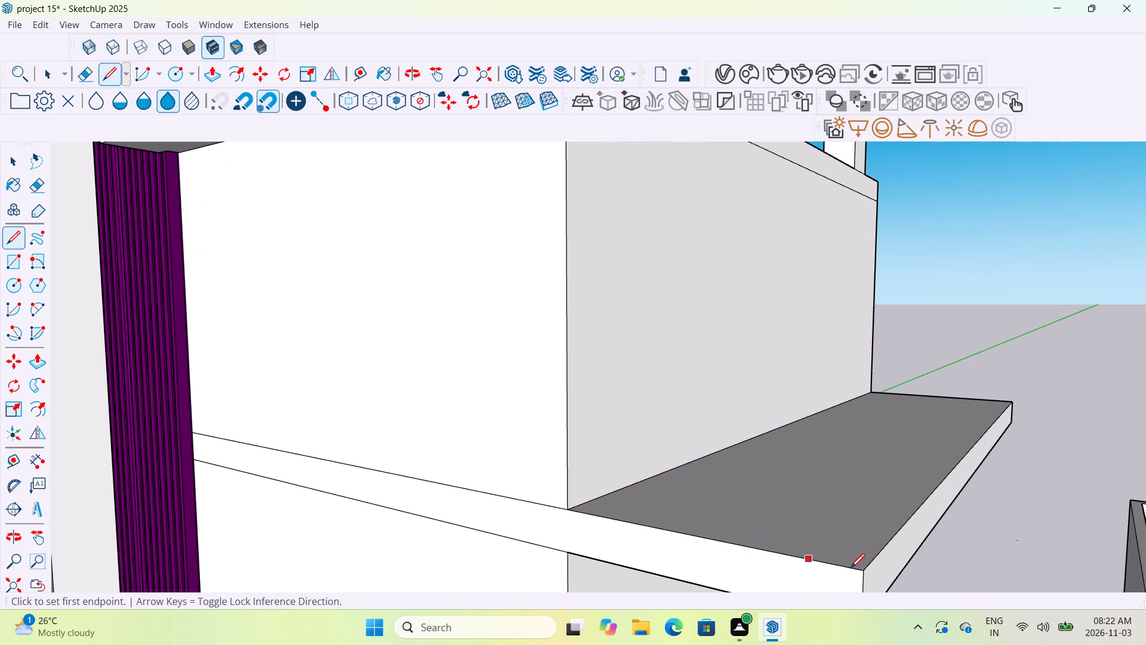
left_click(862, 573)
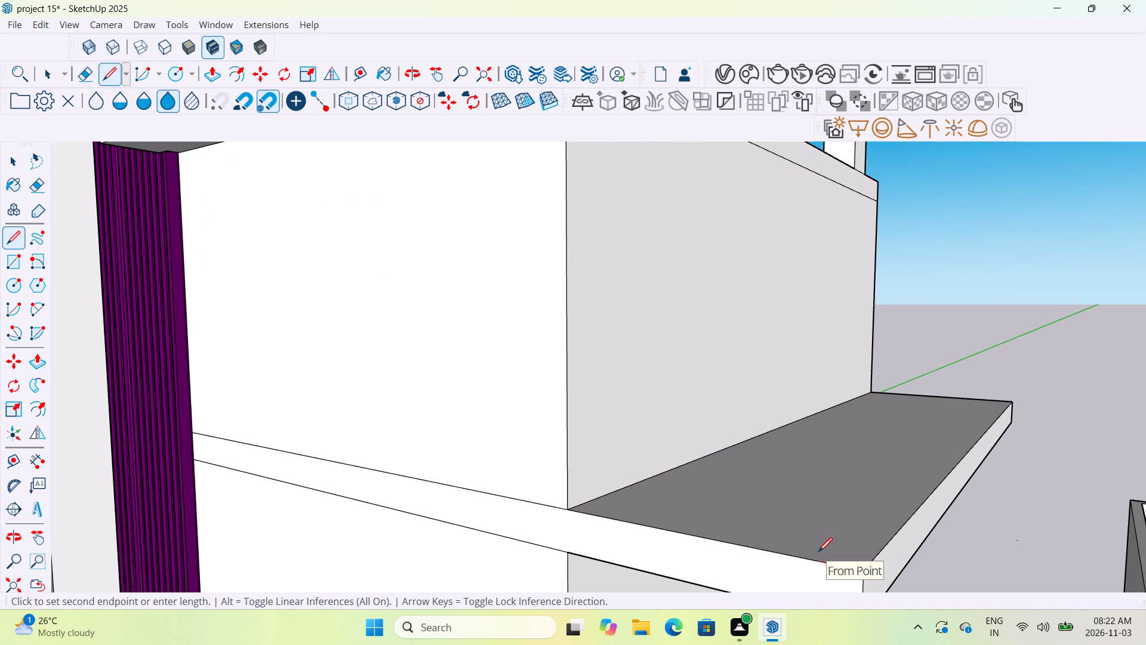
type("1'")
key("Return")
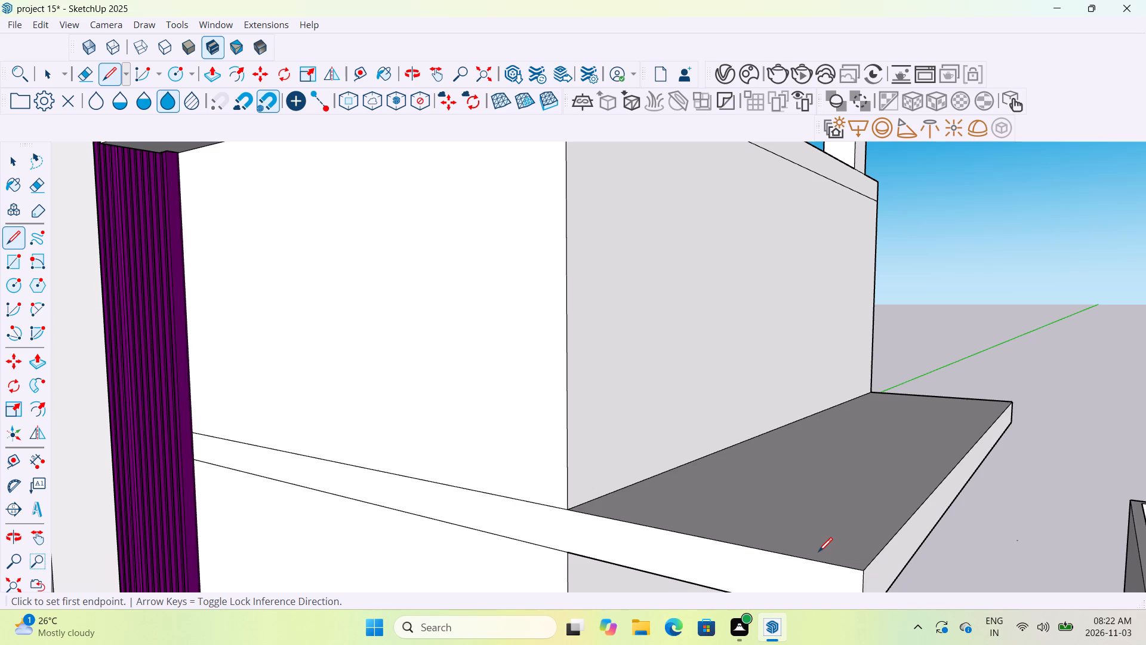
Draw a line from the 1' mark across the projecting lower slab's top, parallel to its outer edge, to the back edge.
scroll(818, 553, "down", 4)
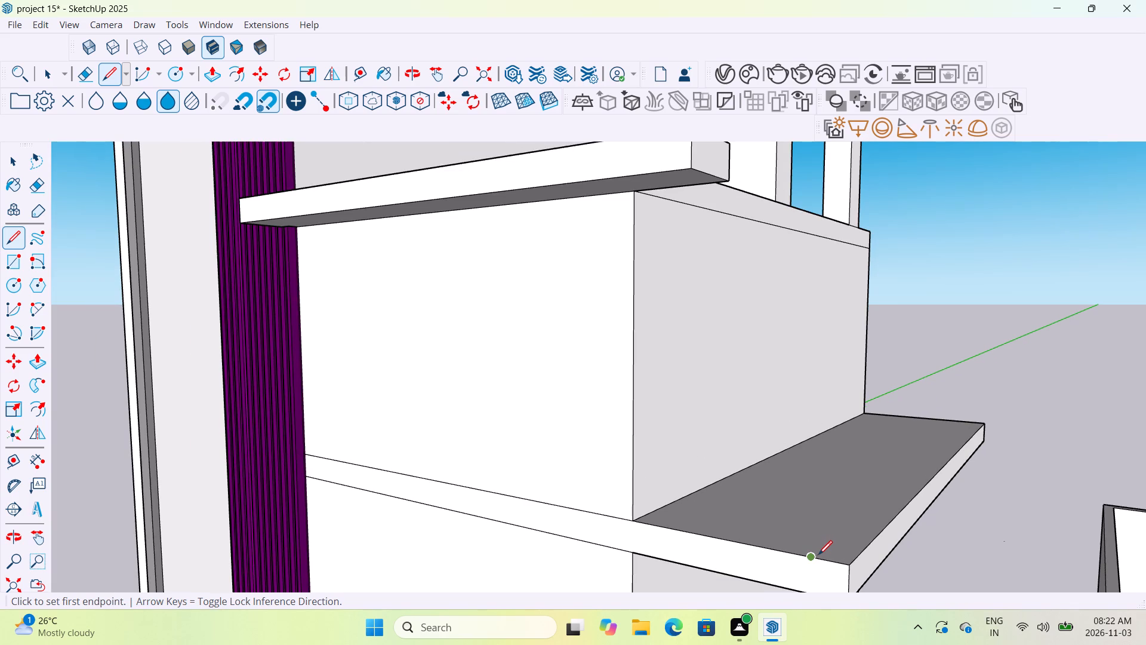
left_click(815, 557)
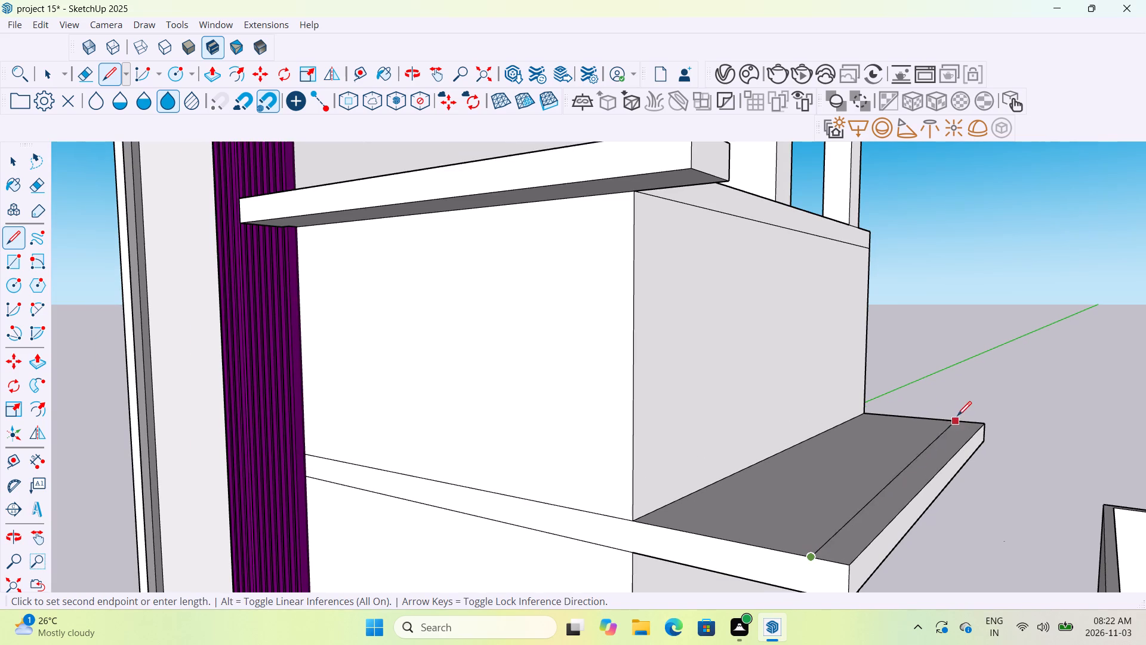
left_click(965, 416)
middle_click_drag(861, 528, 880, 497)
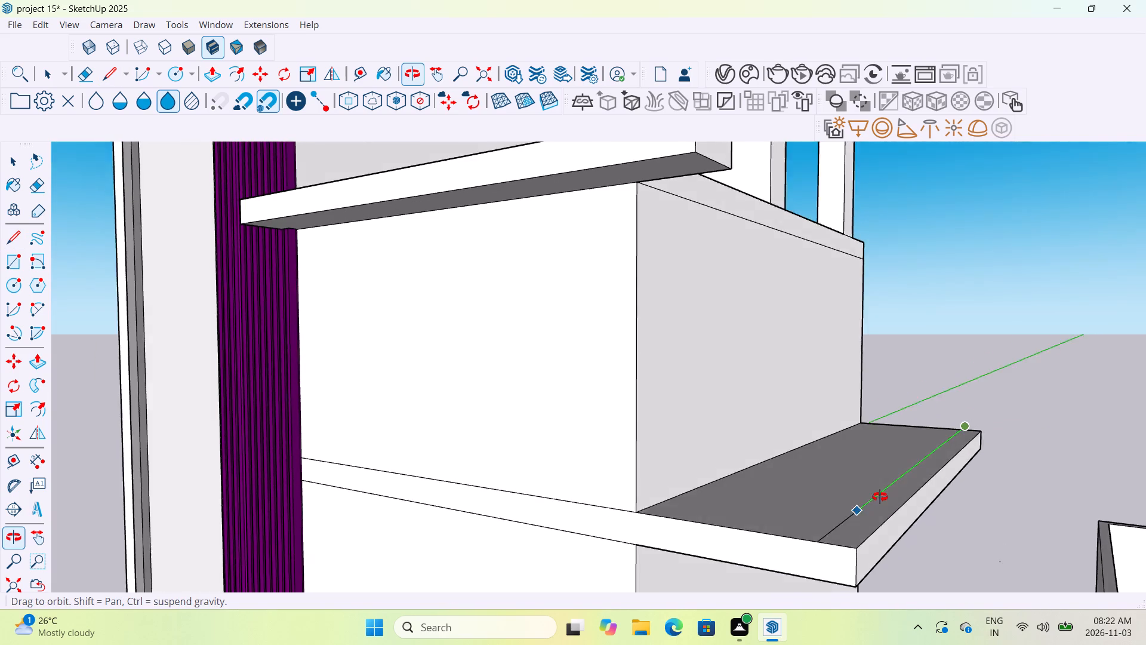
middle_click_drag(880, 497, 901, 469)
key("Escape")
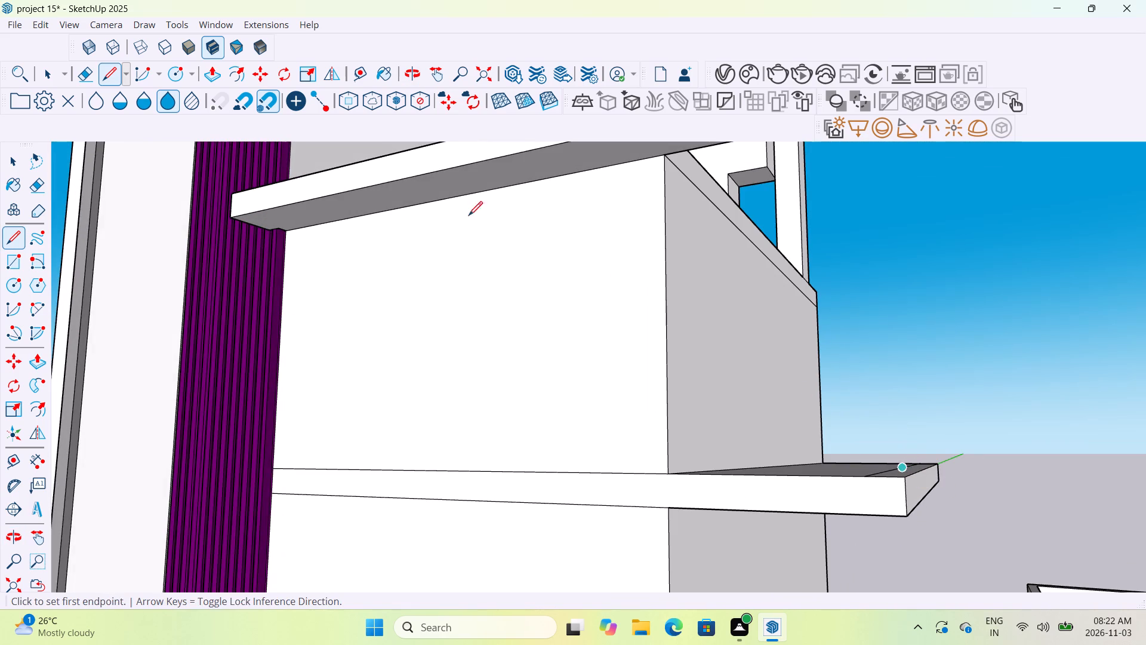
Push/Pull the 1' outer strip of the lower slab up to the upper slab's underside, forming a side wall.
left_click(207, 80)
middle_click_drag(857, 433, 891, 509)
left_click(895, 507)
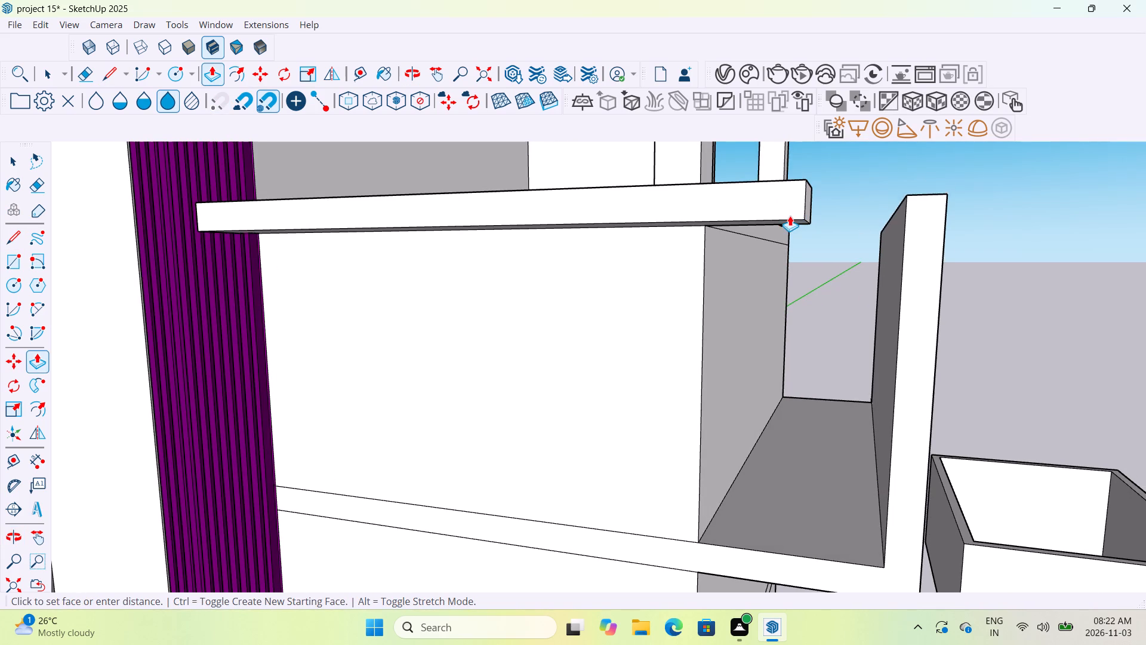
scroll(780, 219, "up", 8)
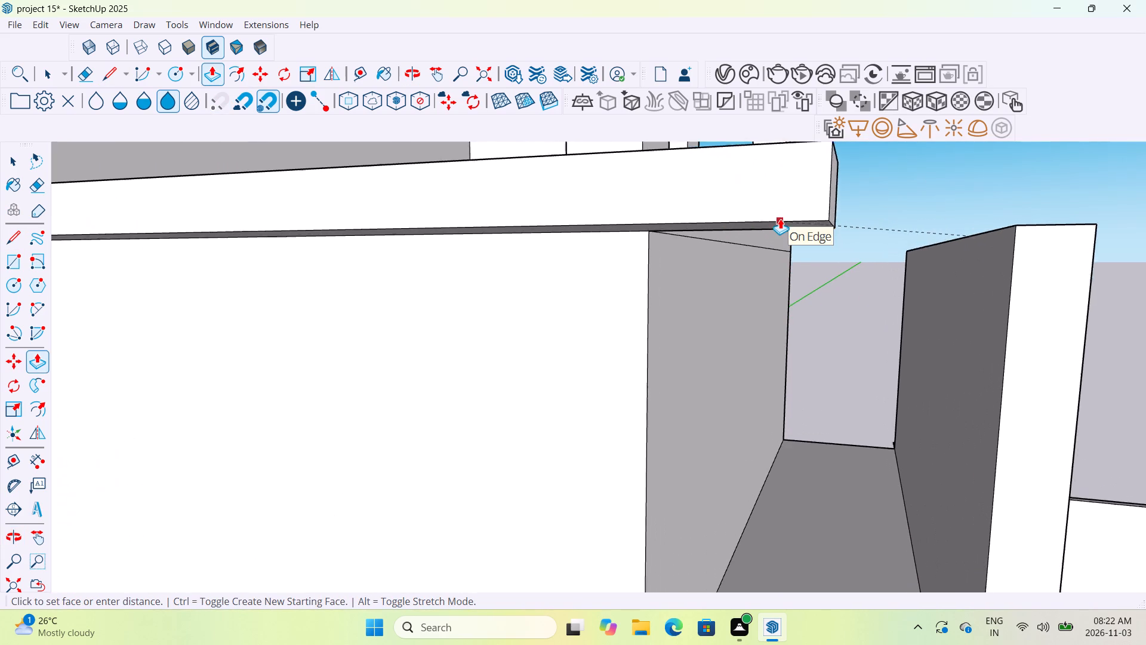
scroll(780, 219, "up", 9)
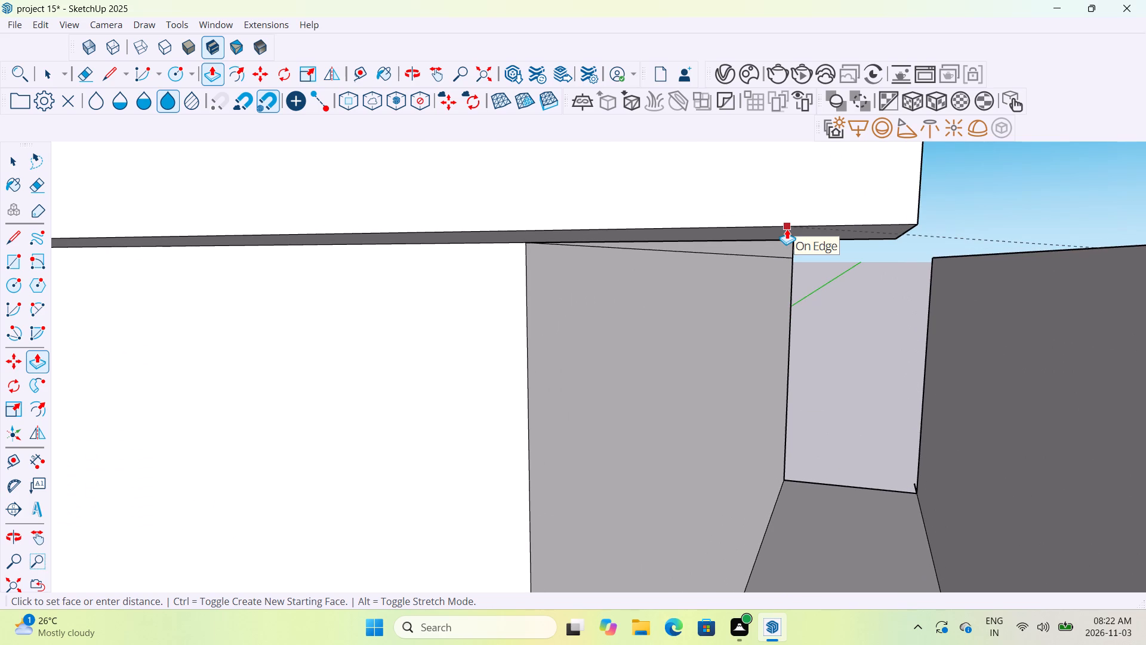
scroll(787, 229, "up", 6)
middle_click_drag(787, 229, 792, 188)
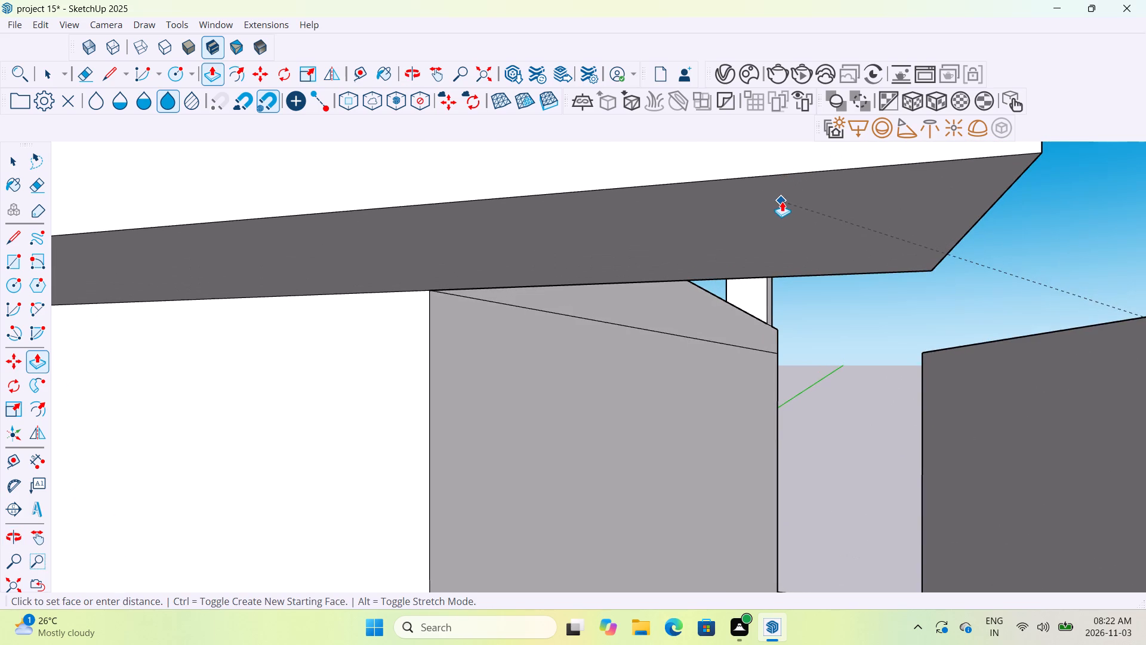
left_click(777, 204)
Push/Pull the end face of the upper slab's projecting front strip outward, flush with the new side wall's outer face.
scroll(788, 244, "down", 6)
scroll(789, 247, "up", 1)
scroll(789, 247, "down", 3)
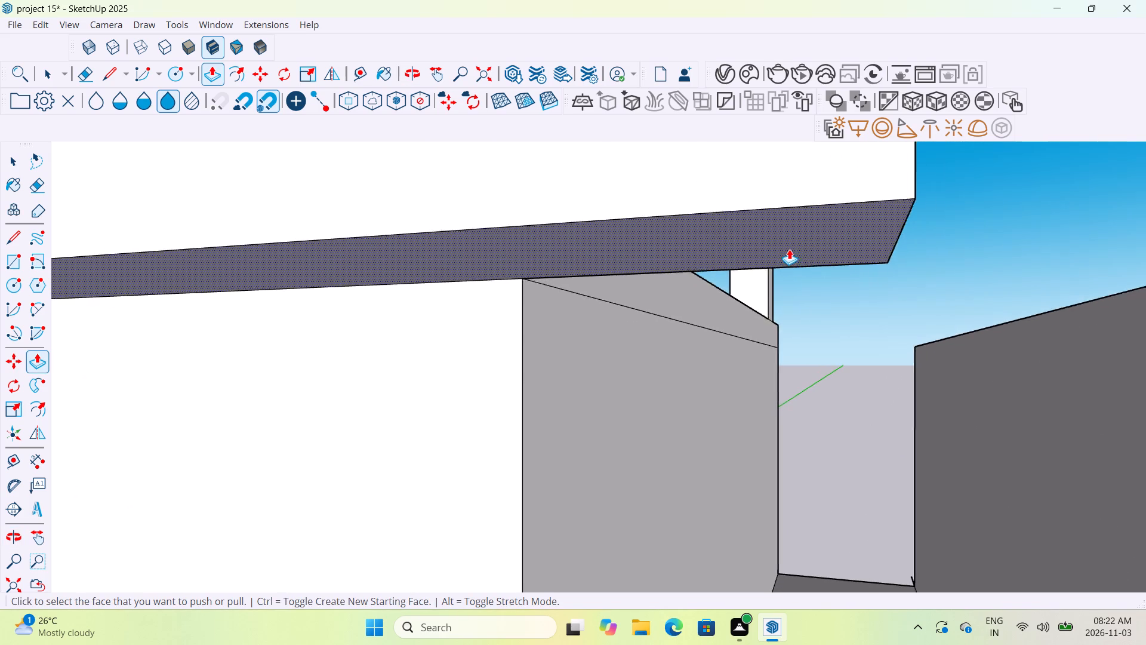
scroll(789, 249, "down", 20)
middle_click_drag(888, 251, 779, 364)
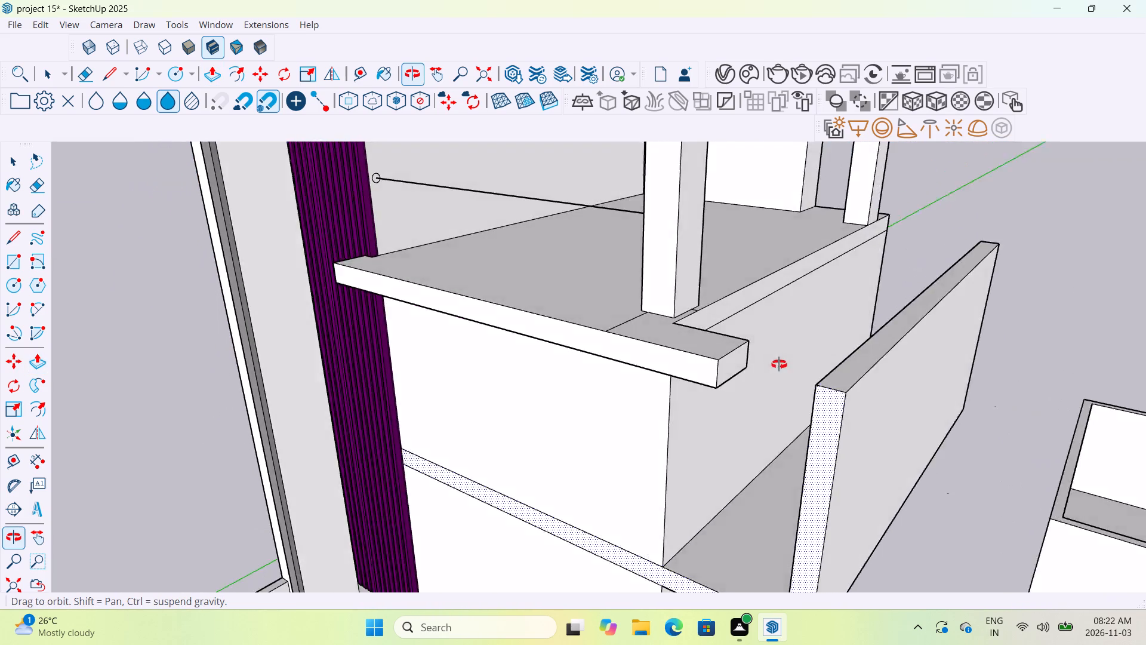
middle_click_drag(779, 364, 621, 346)
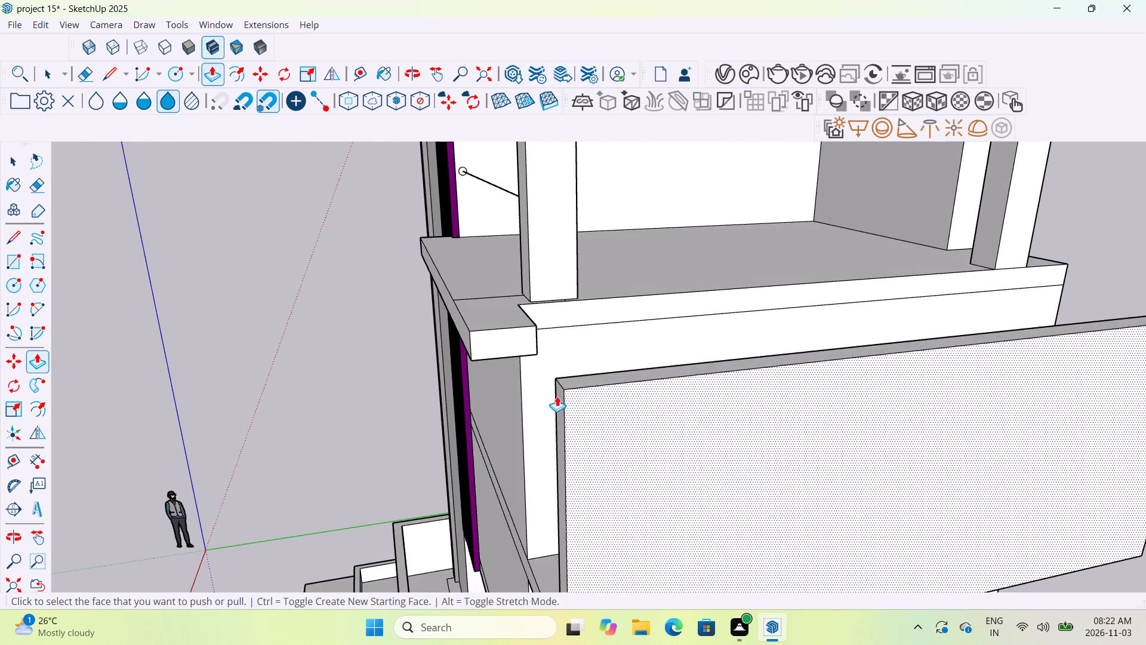
left_click(517, 339)
left_click(577, 395)
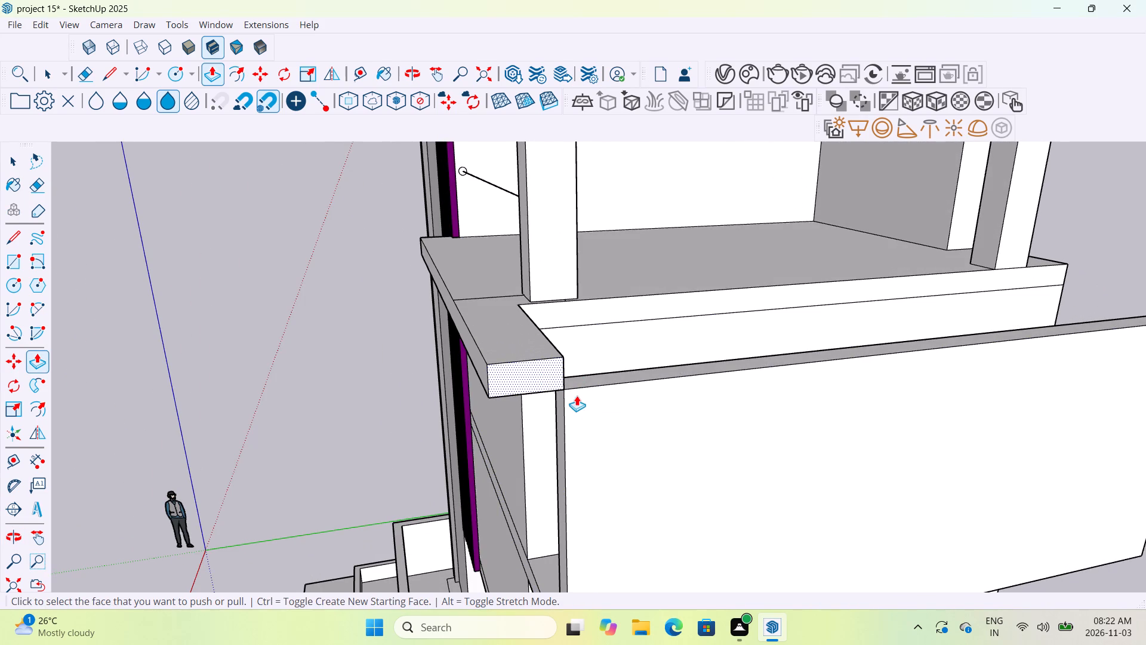
Draw a line across the new side wall's top face just behind the upper slab's front strip, marking off a short front portion.
middle_click_drag(576, 409, 876, 299)
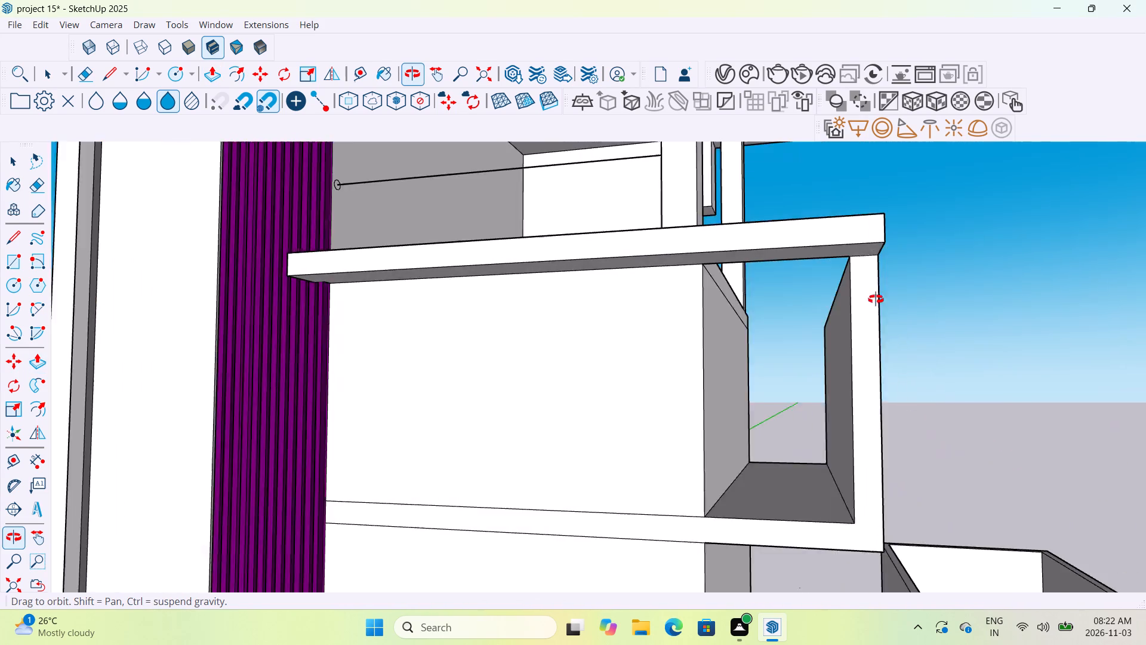
middle_click_drag(876, 299, 916, 303)
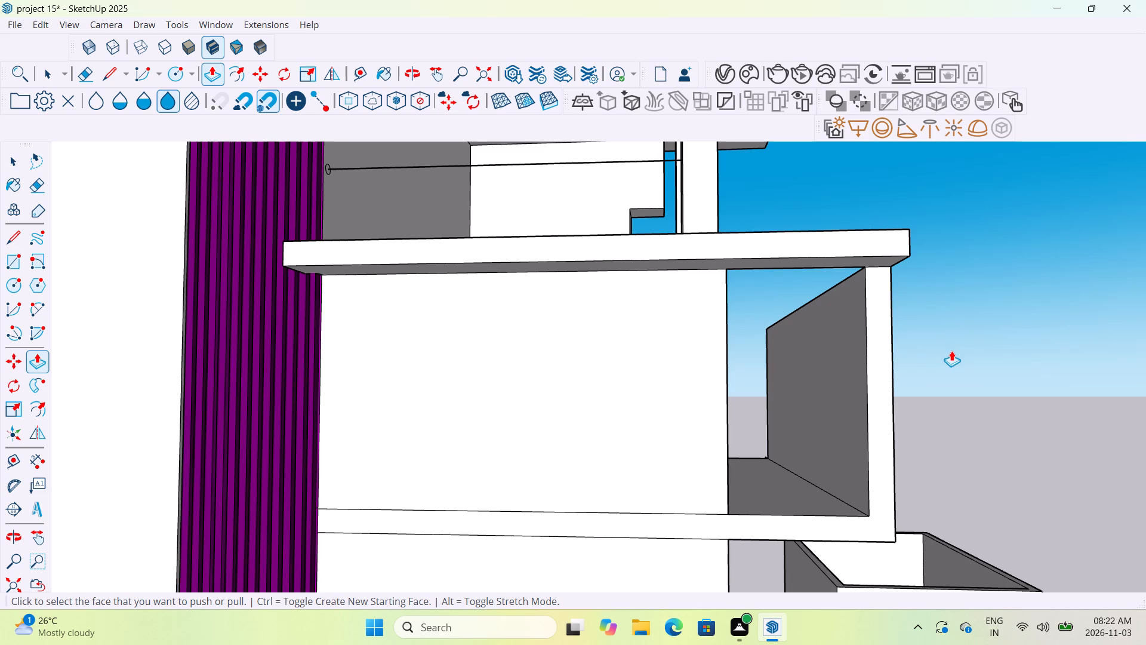
middle_click_drag(951, 351, 708, 397)
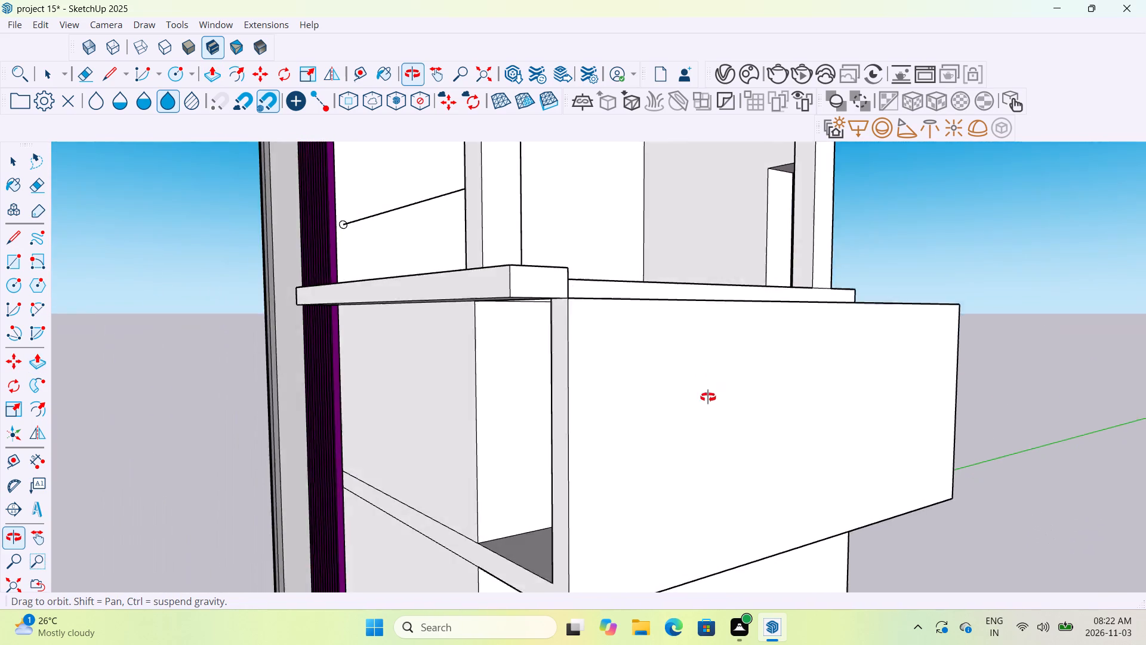
middle_click_drag(708, 397, 676, 492)
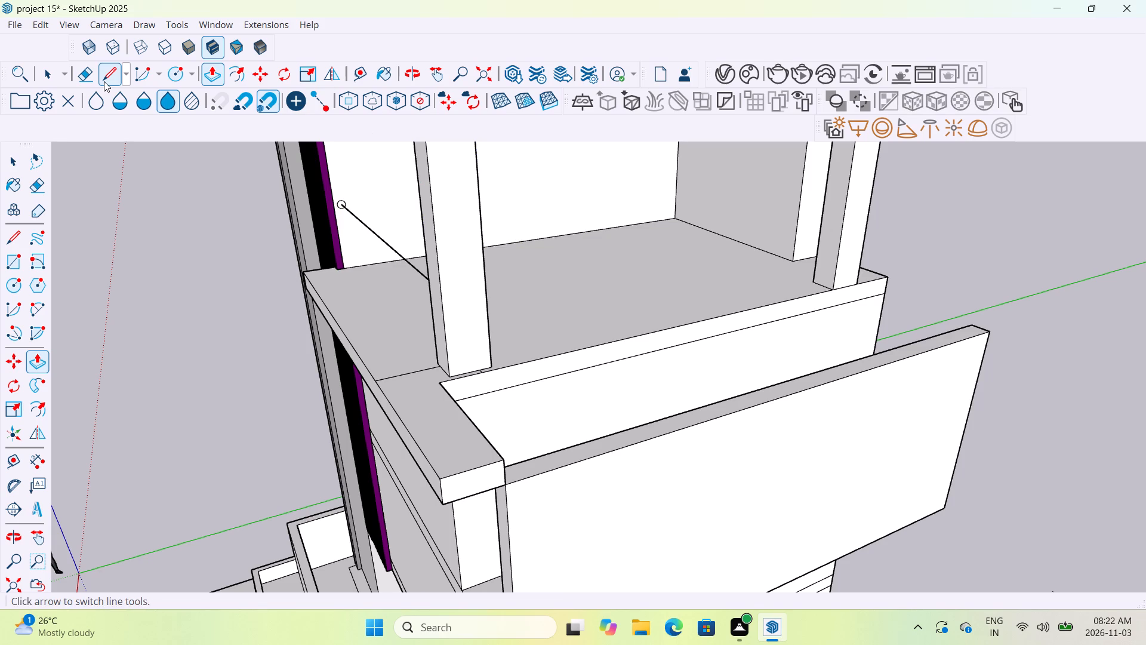
left_click(104, 81)
scroll(539, 494, "up", 11)
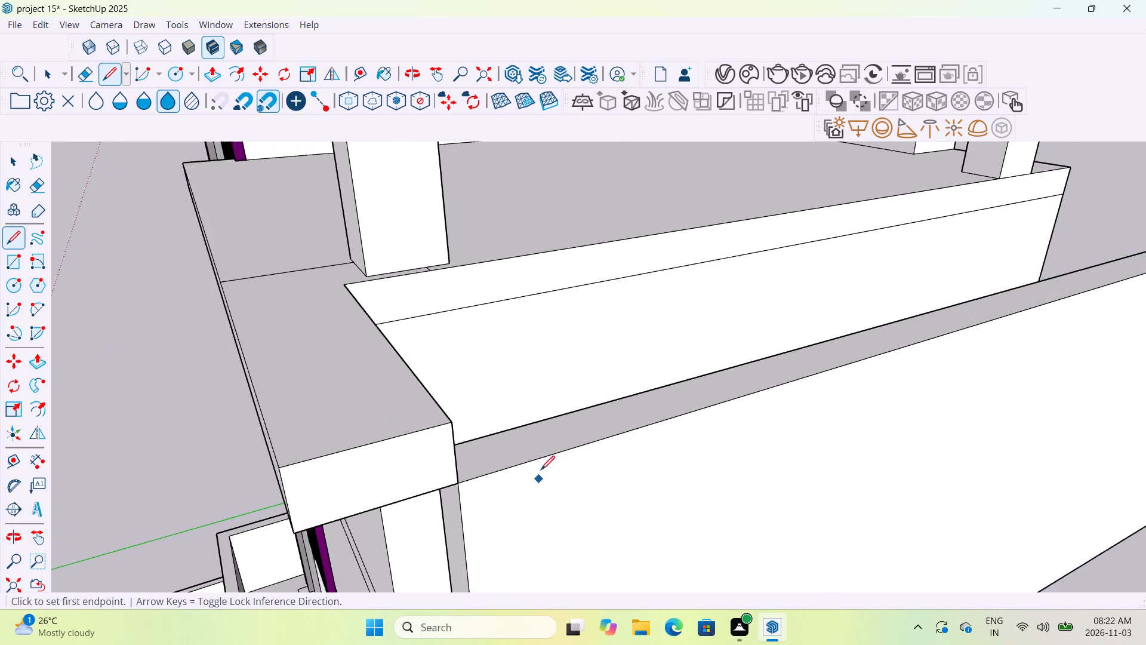
middle_click_drag(527, 444, 527, 526)
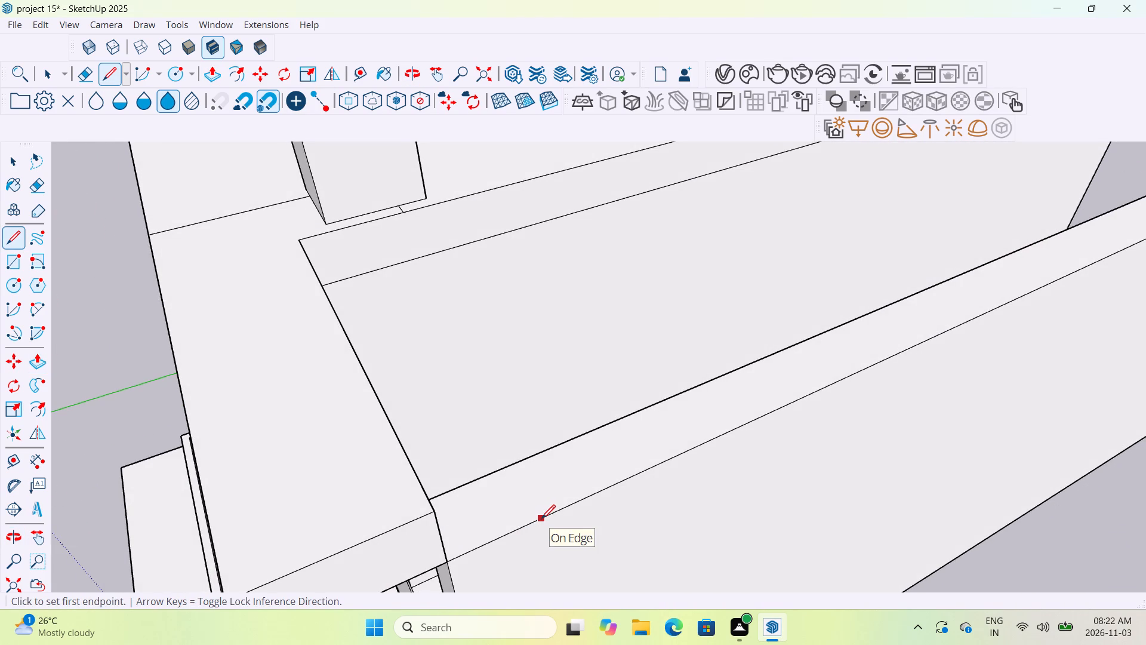
left_click(539, 521)
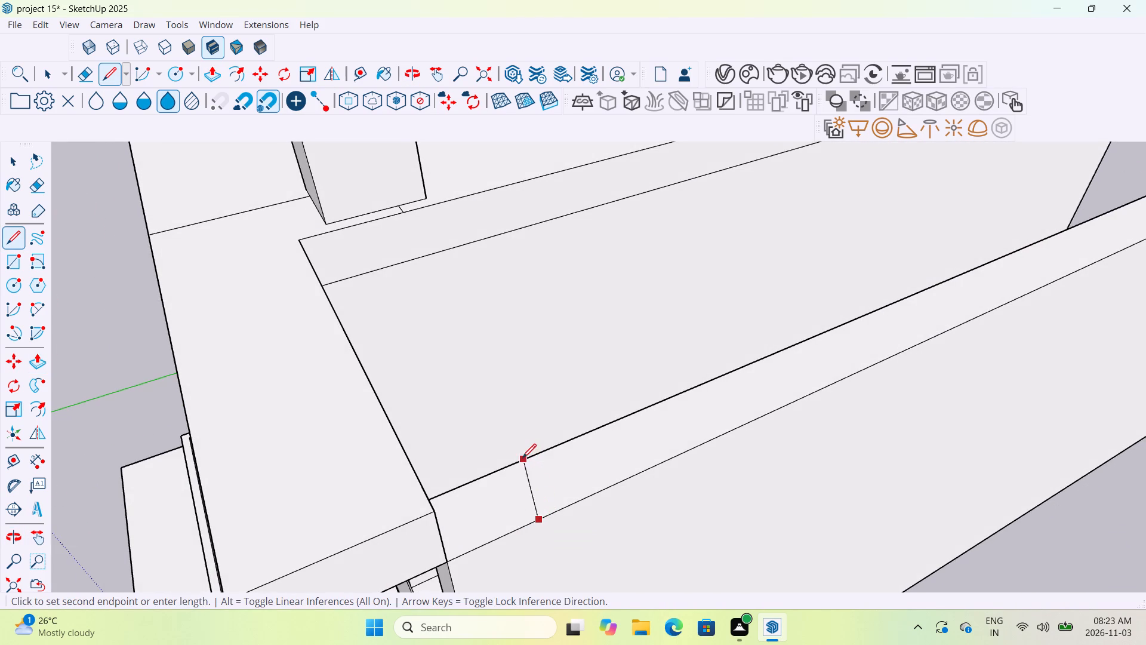
left_click(507, 469)
scroll(507, 469, "down", 13)
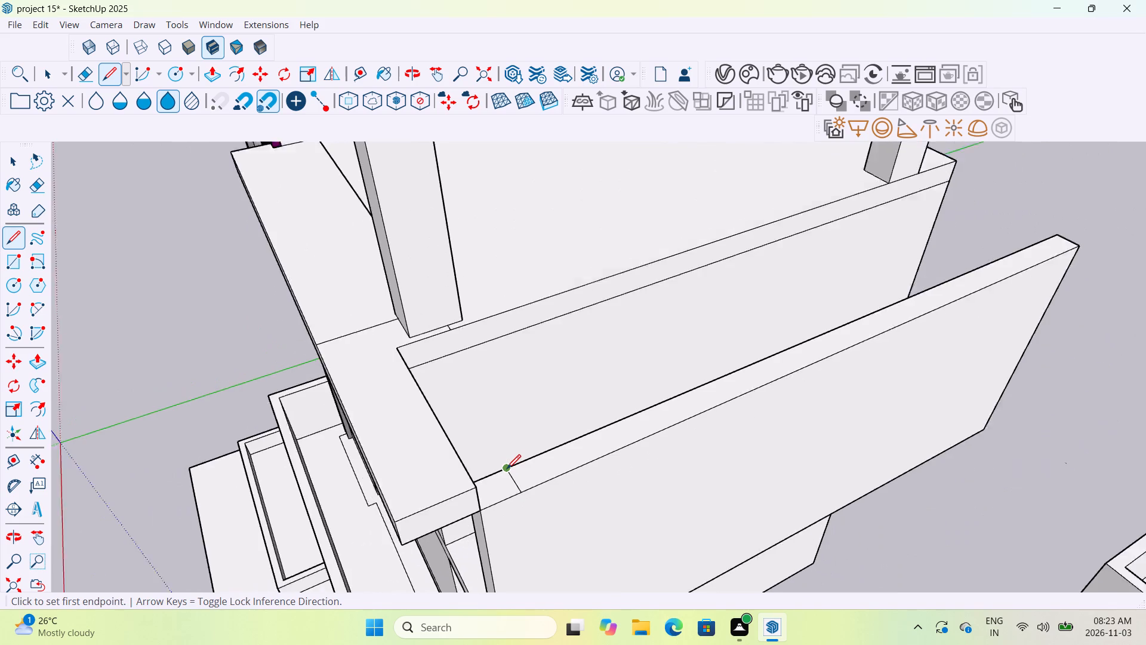
scroll(507, 470, "down", 2)
Push/Pull the wall's long rear portion down 10' to the lower slab's level, leaving only a front corner column.
left_click(209, 75)
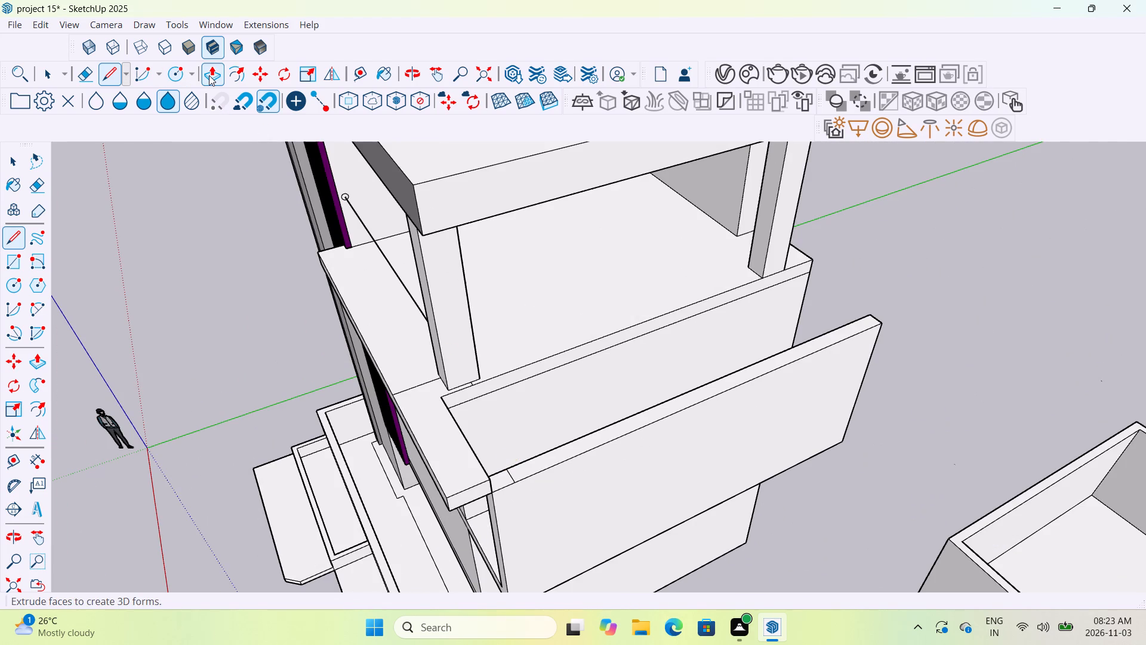
scroll(557, 467, "up", 5)
left_click(560, 440)
scroll(587, 503, "down", 3)
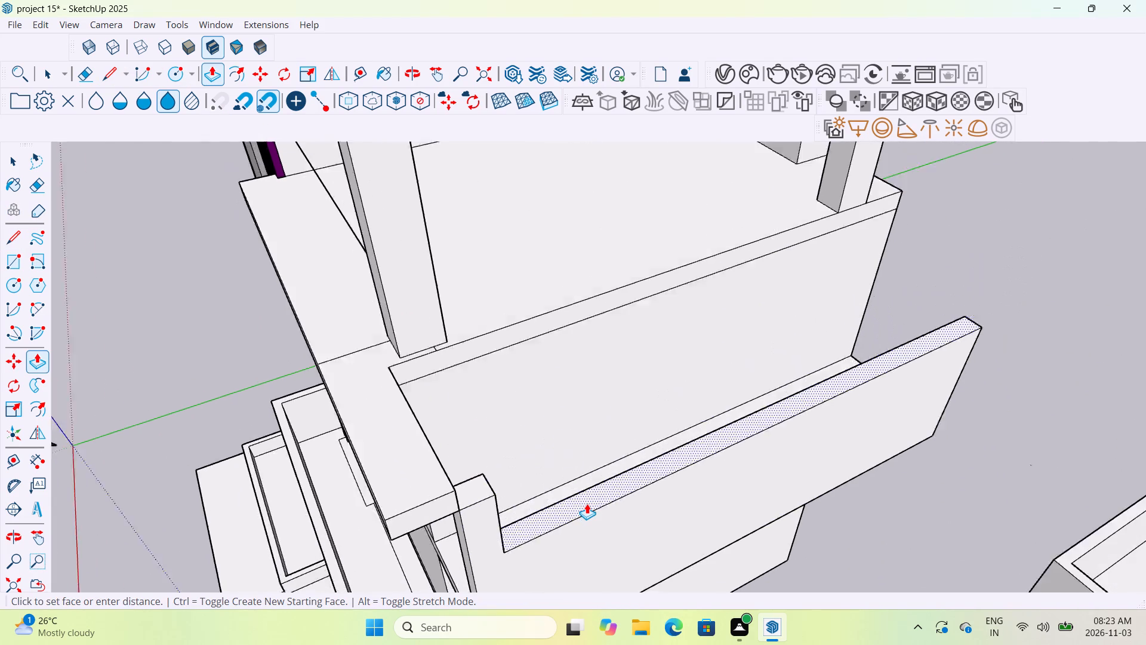
scroll(587, 503, "down", 11)
middle_click_drag(602, 532, 602, 510)
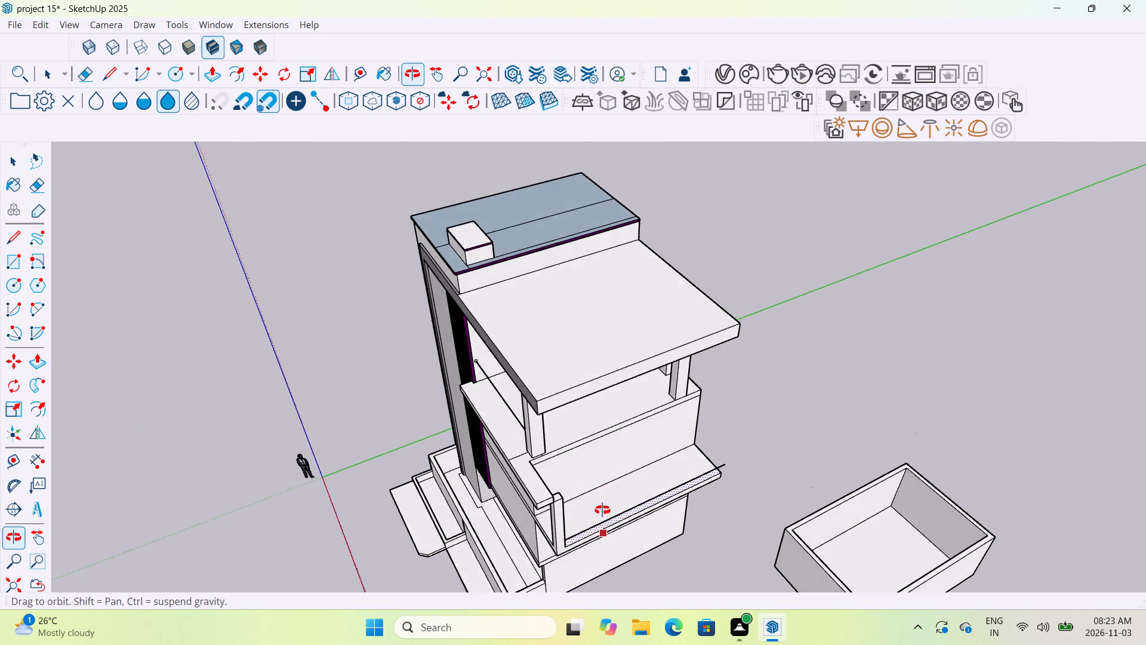
middle_click_drag(602, 510, 572, 368)
scroll(576, 469, "up", 4)
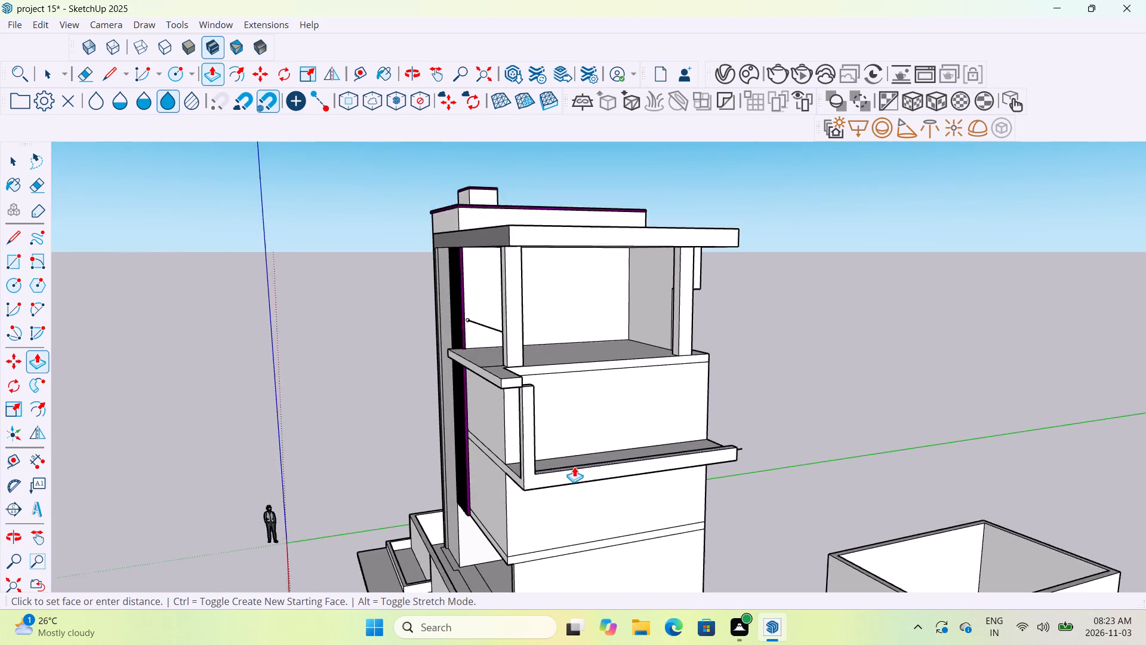
scroll(574, 466, "up", 9)
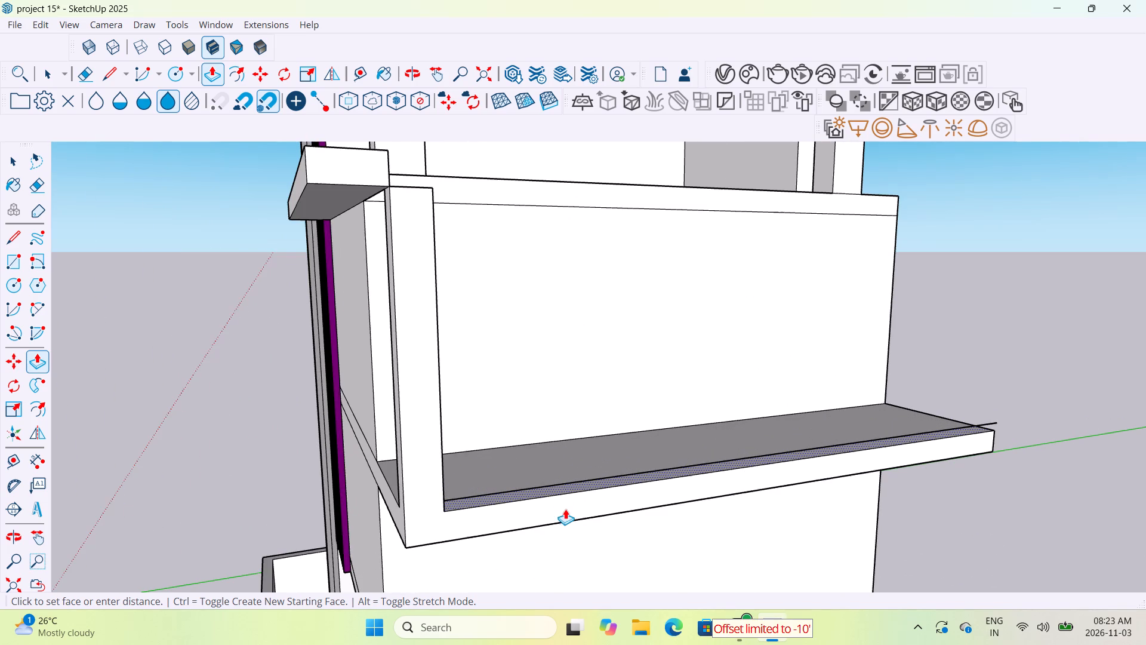
left_click(565, 512)
Push/Pull the joined front face of the corner column and lower slab band forward, flush with the upper slab's front face.
middle_click_drag(318, 505, 540, 486)
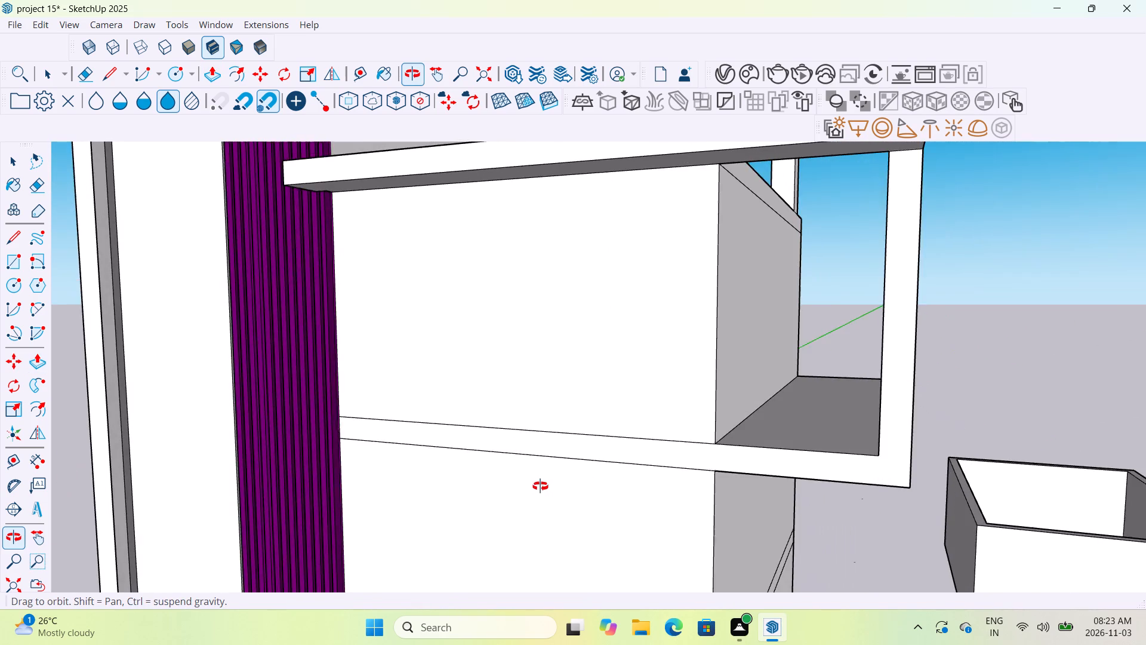
middle_click_drag(540, 486, 541, 487)
scroll(542, 487, "down", 7)
middle_click_drag(541, 493, 651, 490)
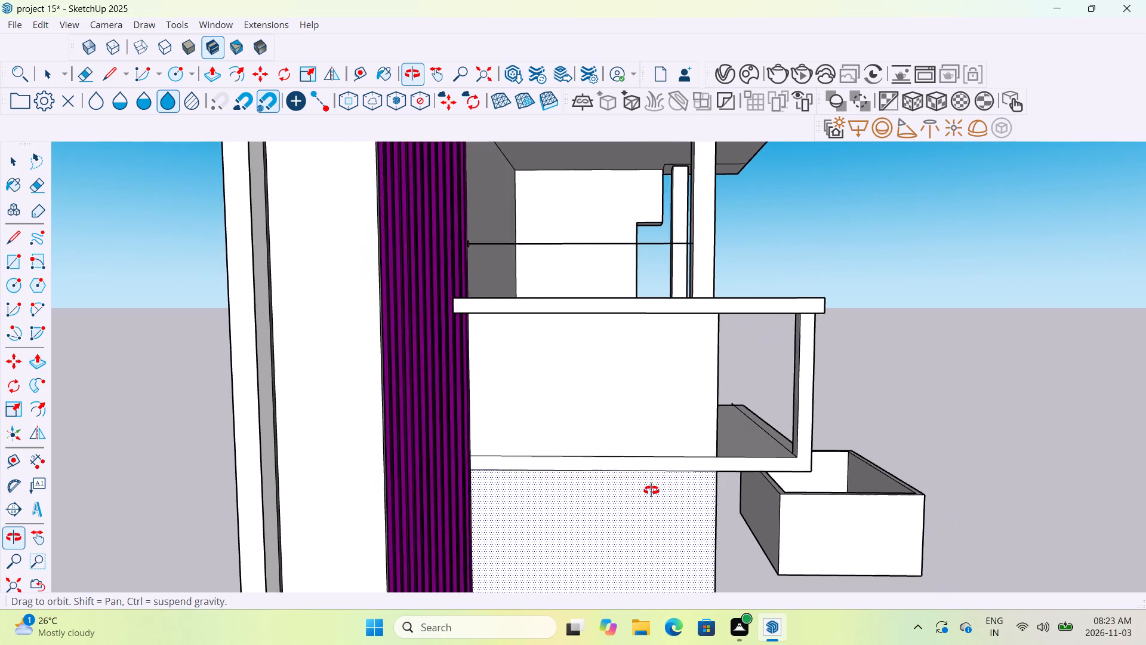
middle_click_drag(651, 490, 568, 489)
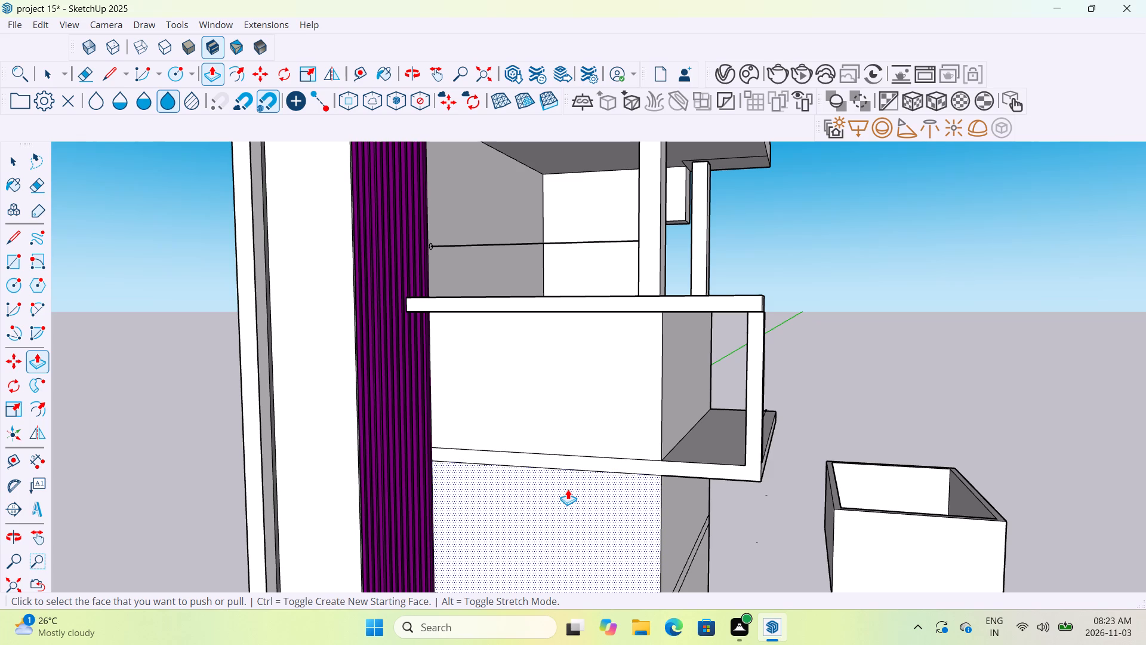
middle_click_drag(815, 416, 610, 440)
scroll(571, 370, "up", 11)
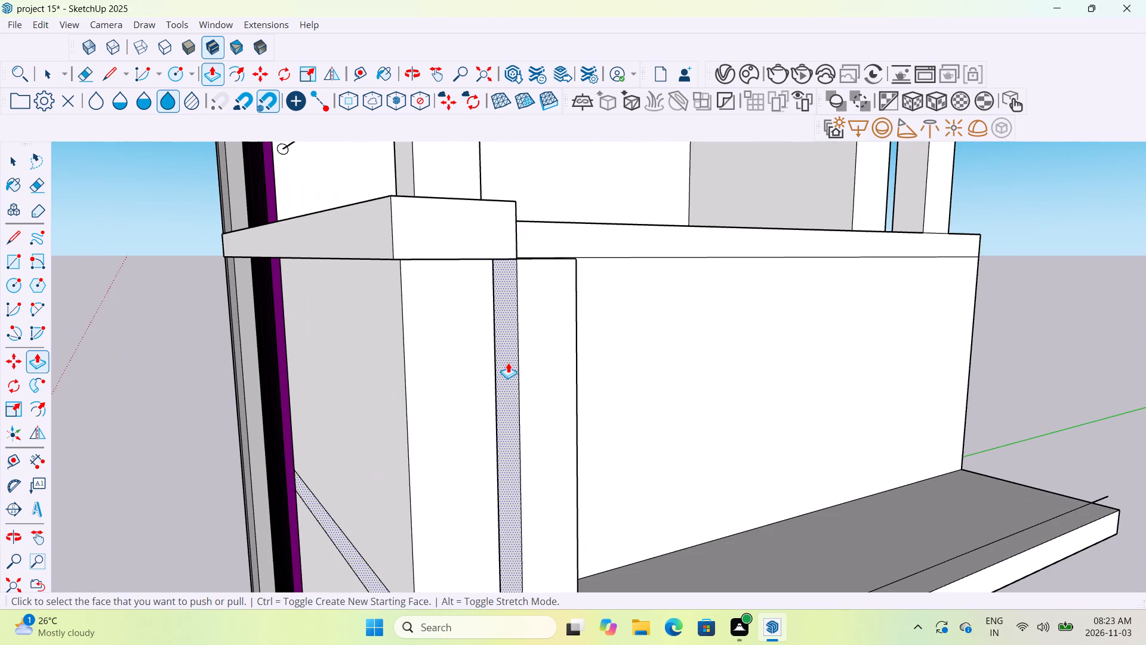
left_click(508, 363)
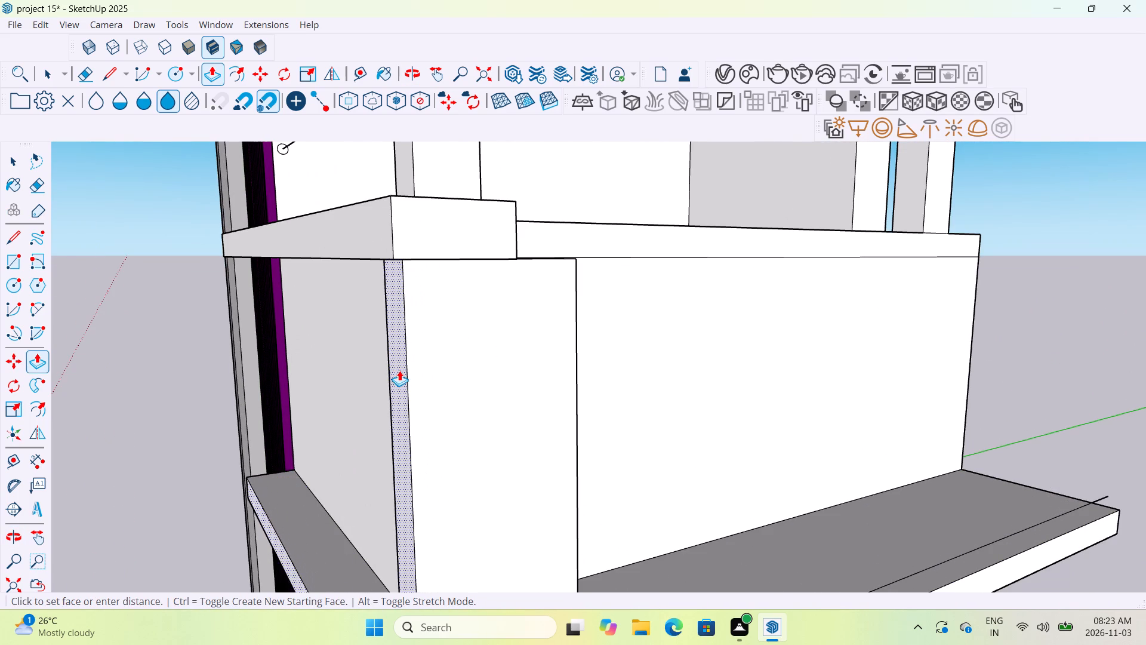
left_click(387, 222)
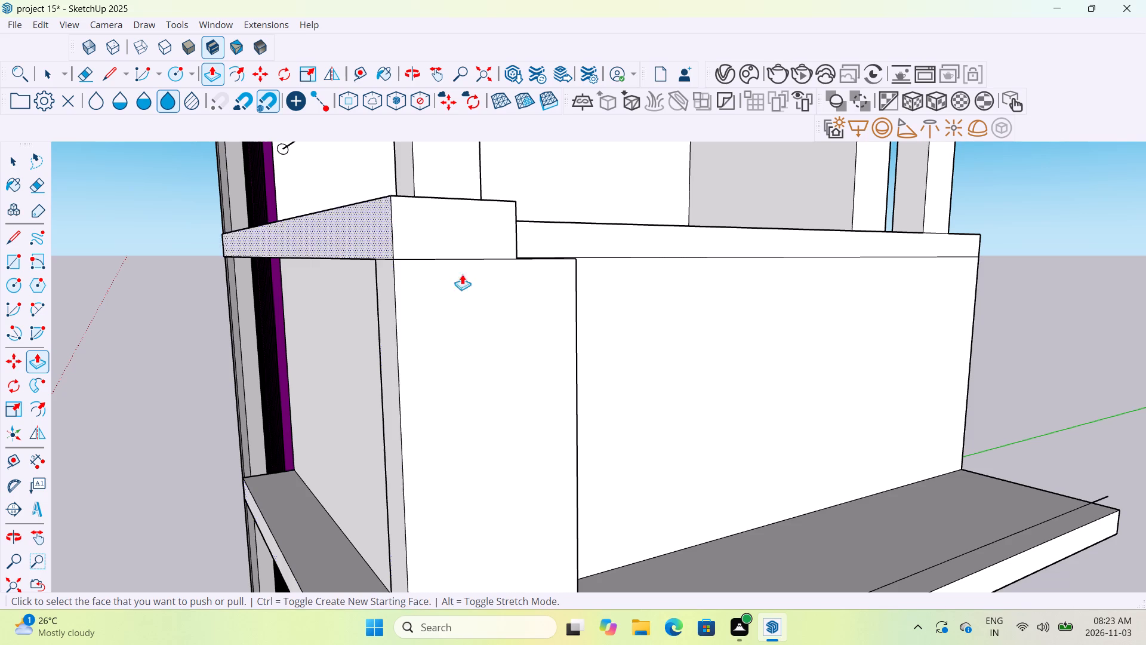
Push/Pull the corner column's rear face forward, flush with the rear face of the upper slab's projecting strip.
middle_click_drag(689, 330, 412, 346)
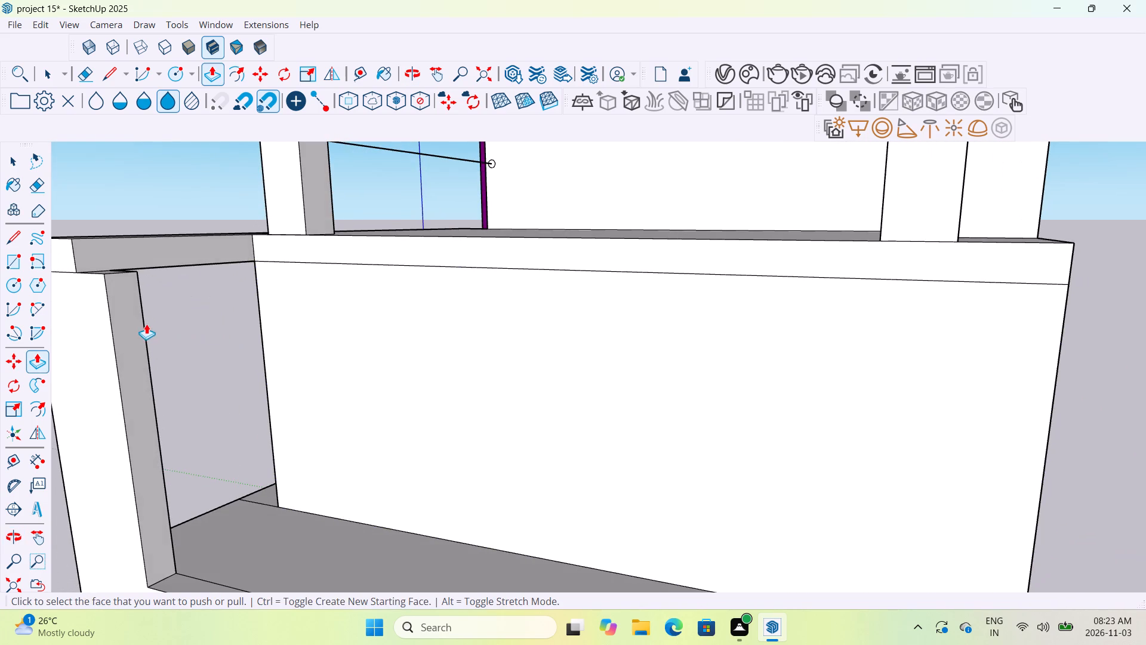
scroll(138, 333, "down", 2)
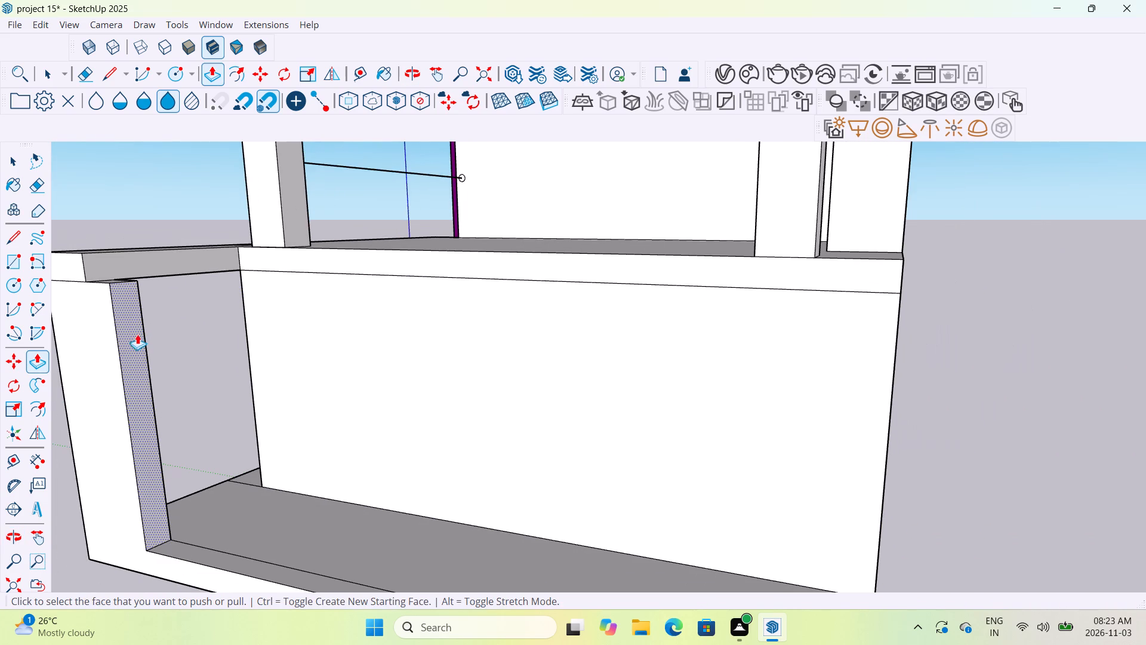
left_click(125, 336)
left_click(104, 259)
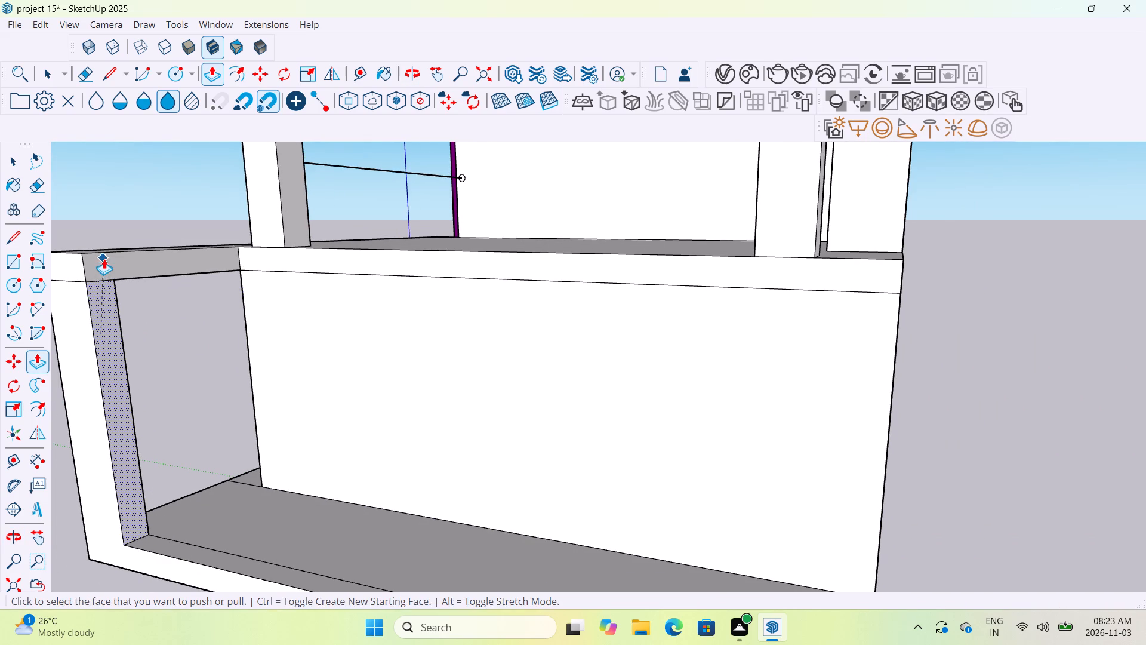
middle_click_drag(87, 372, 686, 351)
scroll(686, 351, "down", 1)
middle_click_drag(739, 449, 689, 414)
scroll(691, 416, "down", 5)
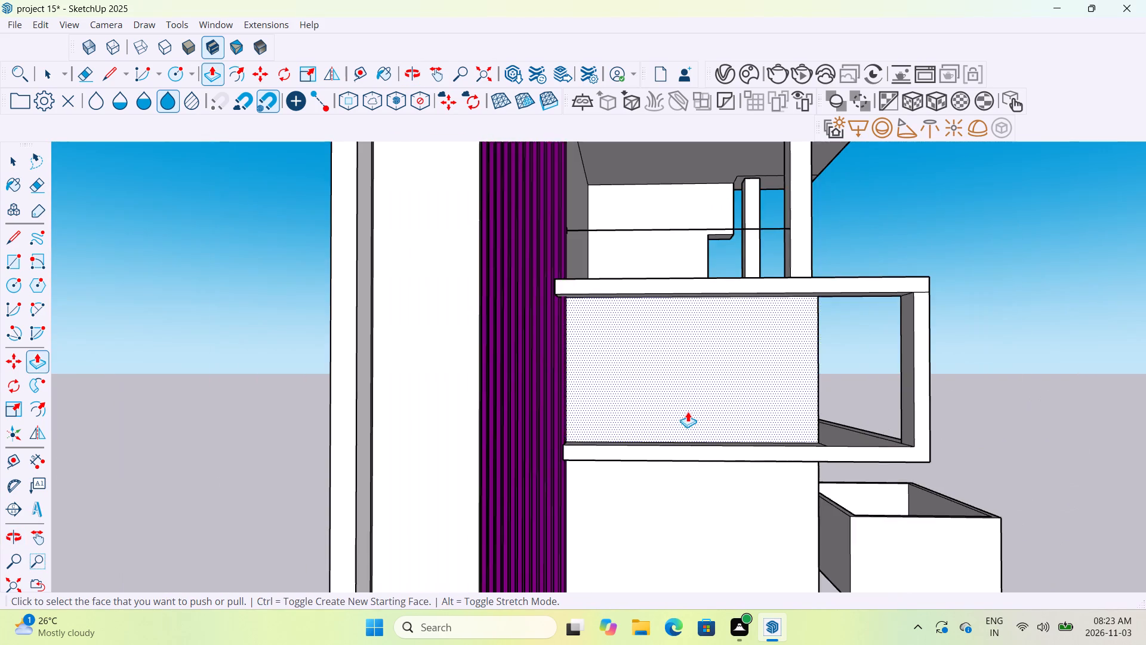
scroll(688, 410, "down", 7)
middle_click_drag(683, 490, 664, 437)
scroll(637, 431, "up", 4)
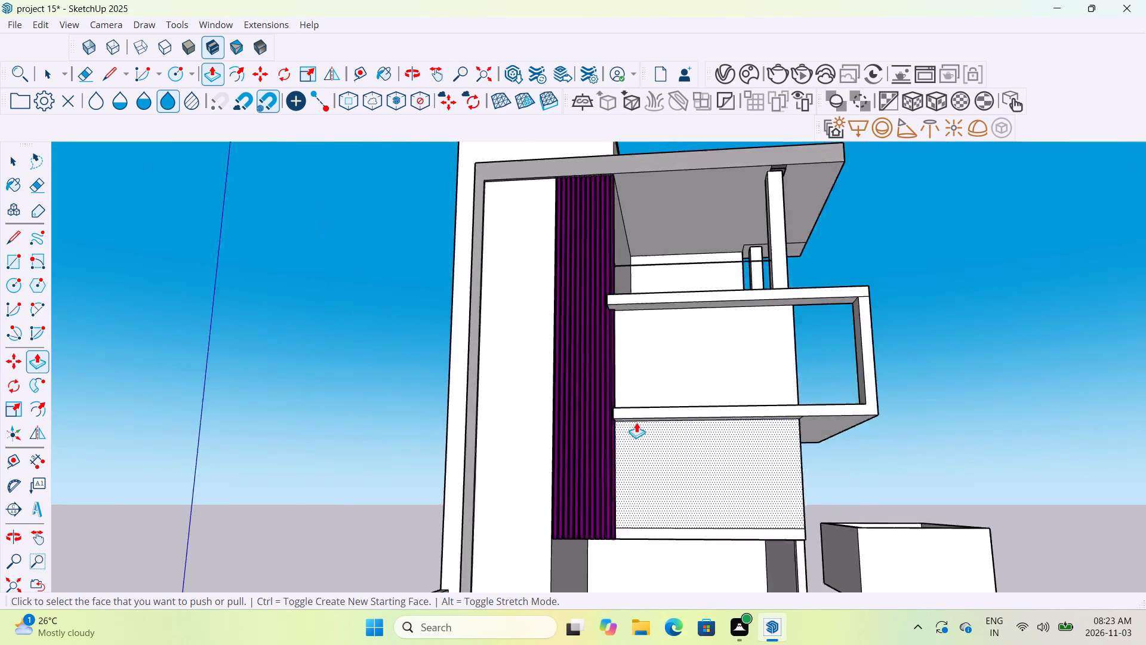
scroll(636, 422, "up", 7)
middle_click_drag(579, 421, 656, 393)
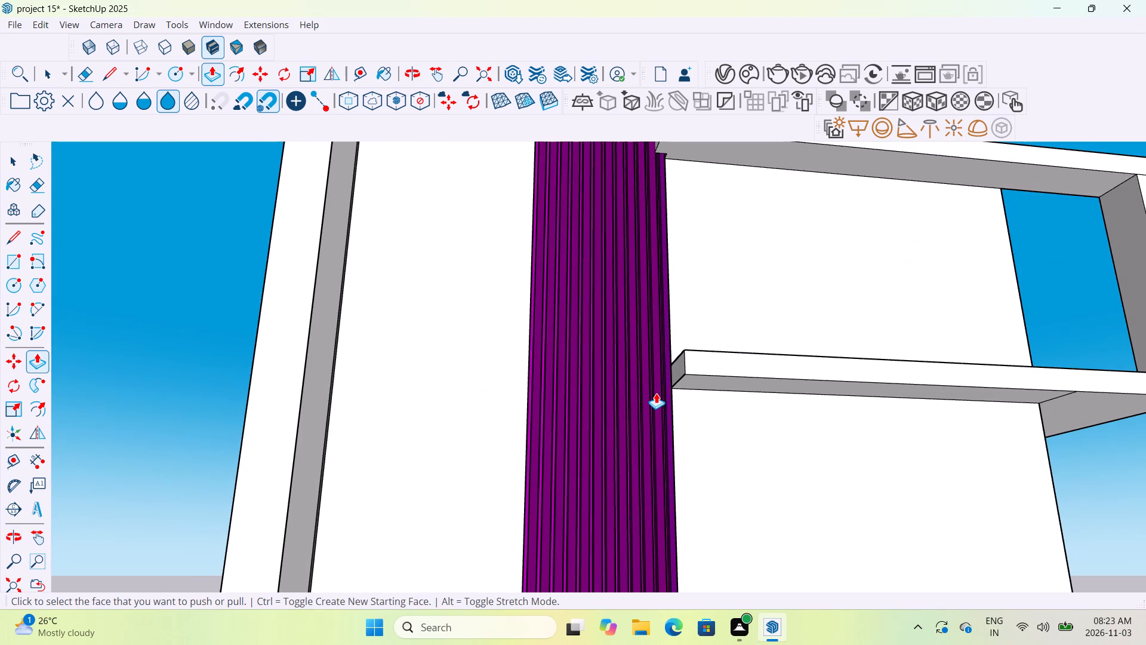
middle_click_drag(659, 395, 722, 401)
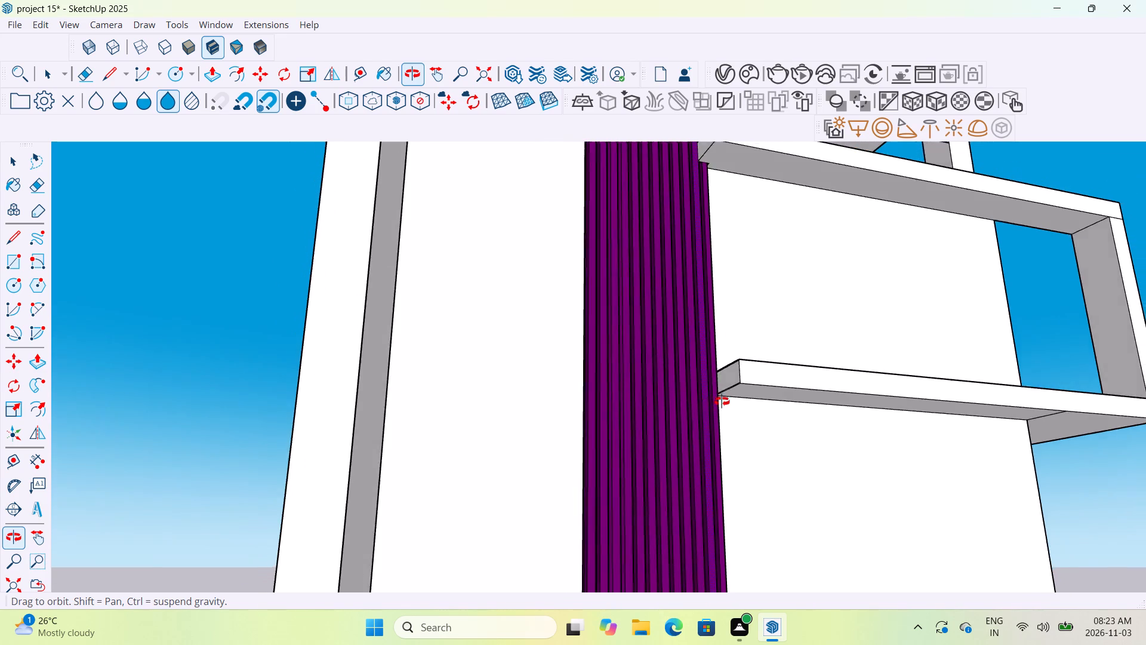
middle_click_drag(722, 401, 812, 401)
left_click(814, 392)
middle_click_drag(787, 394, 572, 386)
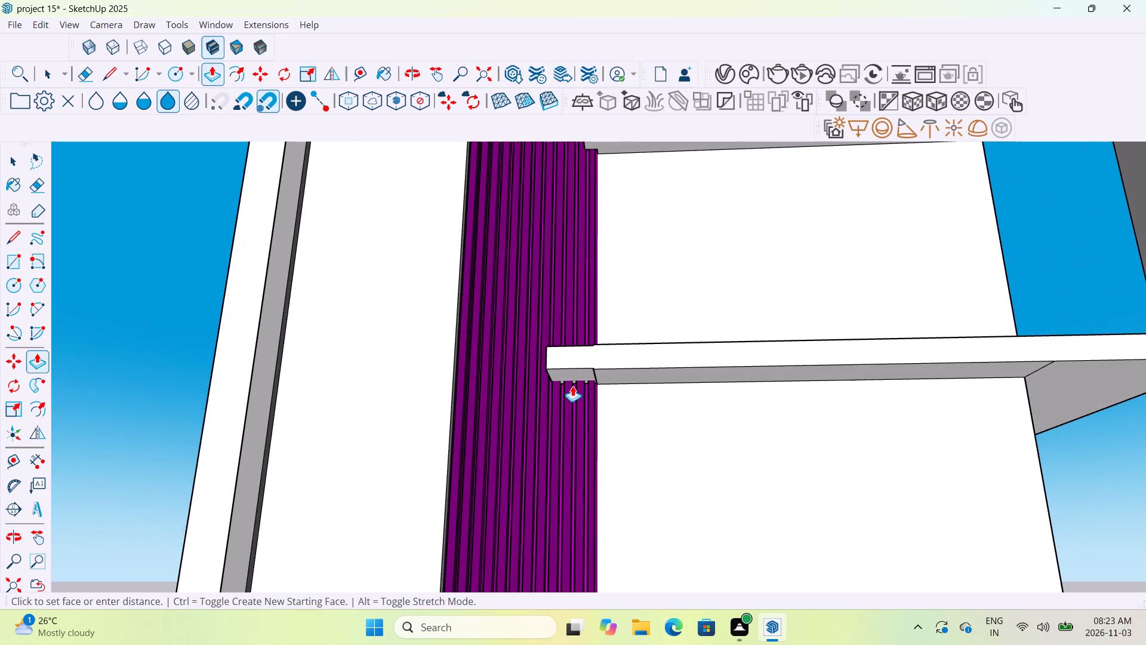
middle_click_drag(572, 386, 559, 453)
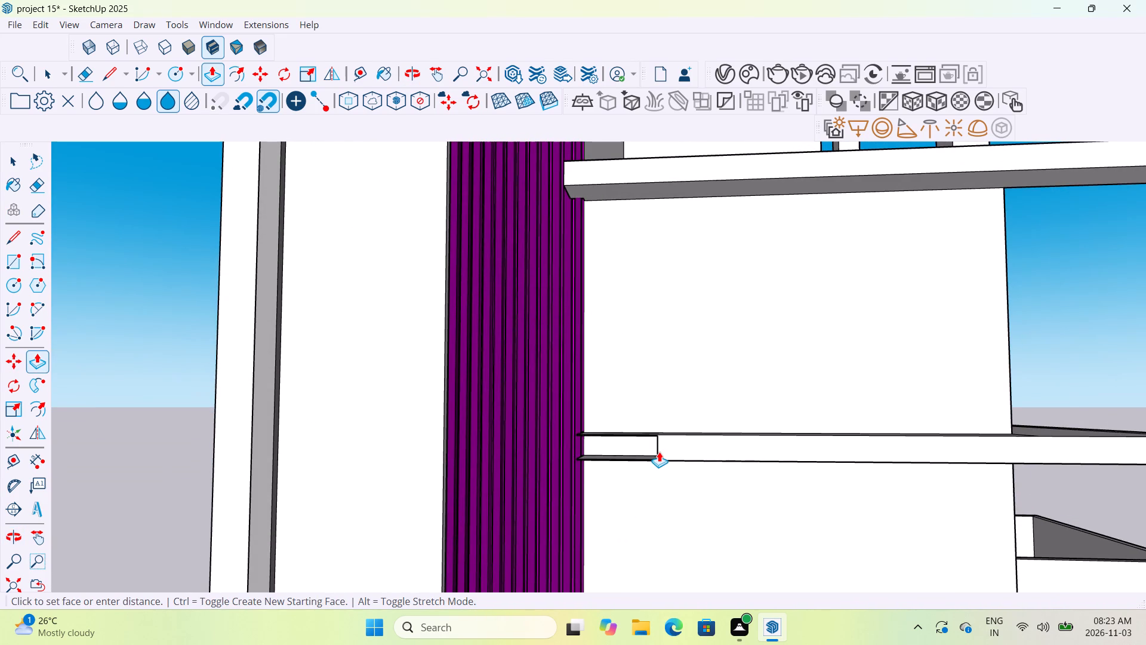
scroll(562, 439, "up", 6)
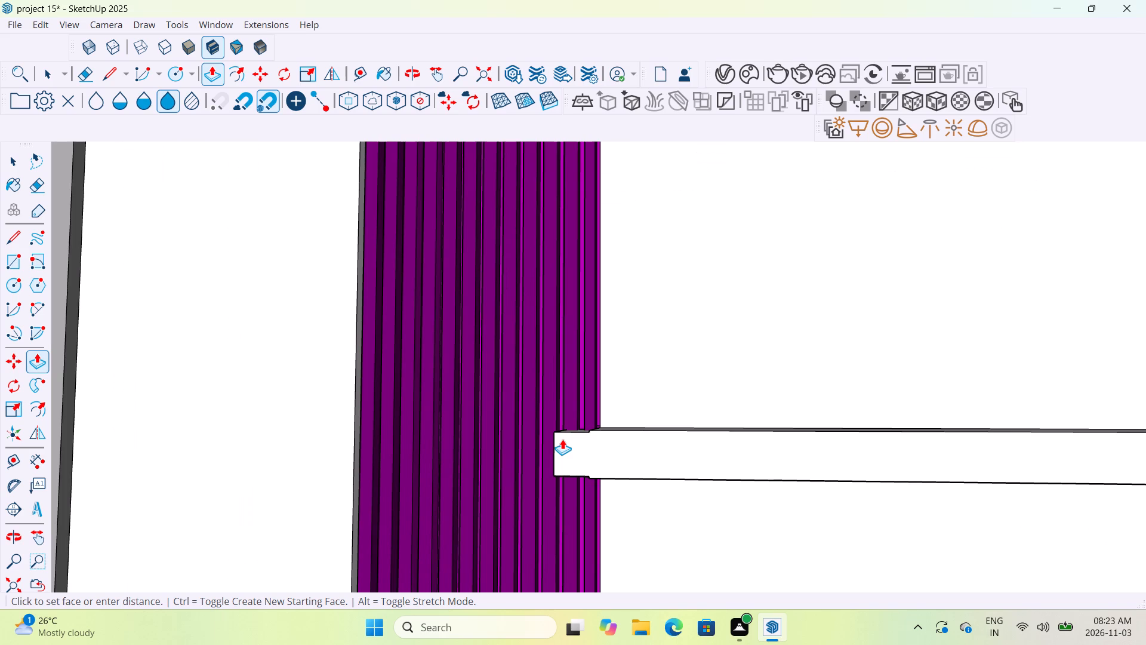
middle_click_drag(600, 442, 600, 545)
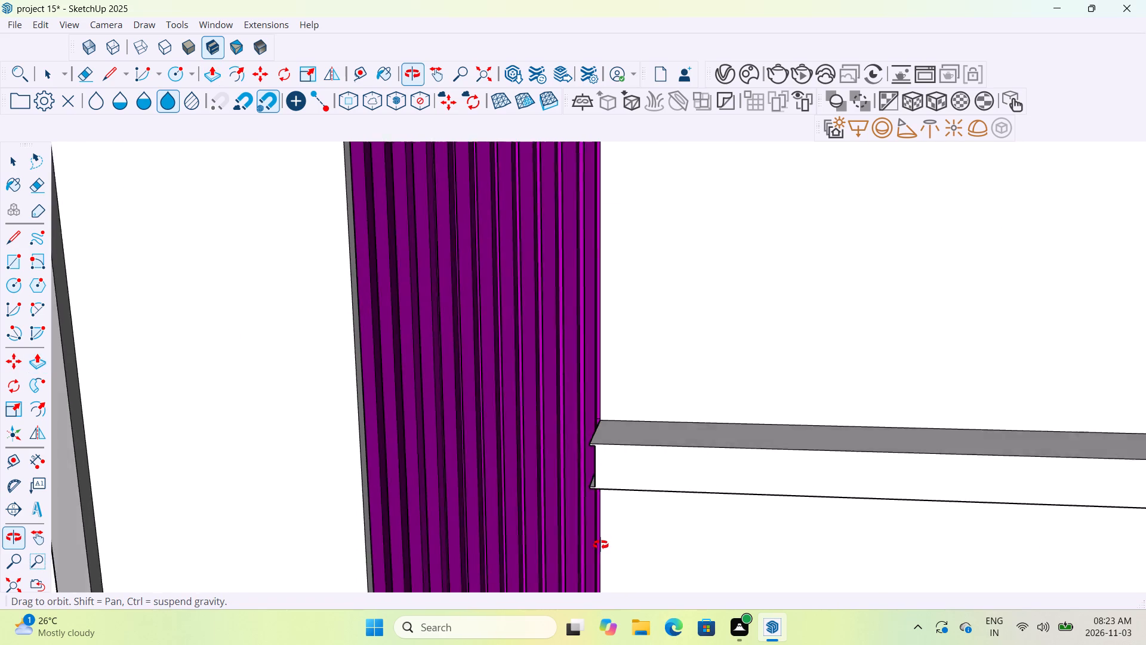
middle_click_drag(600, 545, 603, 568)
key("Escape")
Place a vertical guide parallel to a vertical edge of the purple slats, offset sideways to the lower slab's end.
scroll(605, 461, "up", 5)
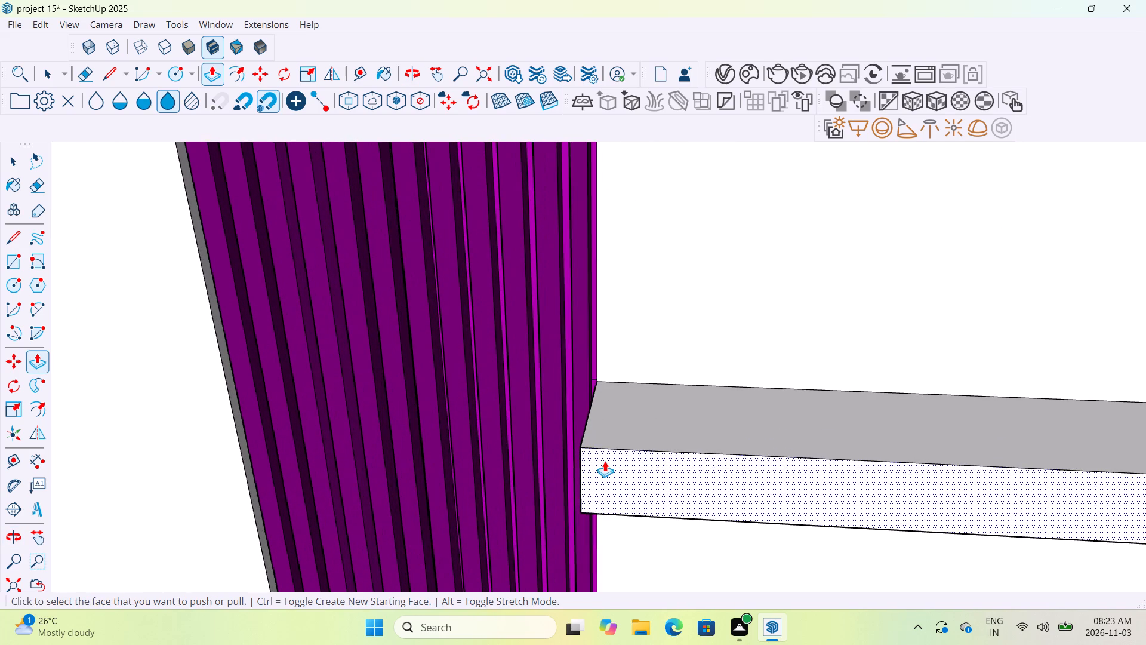
middle_click_drag(602, 448, 623, 543)
middle_click_drag(606, 466, 612, 533)
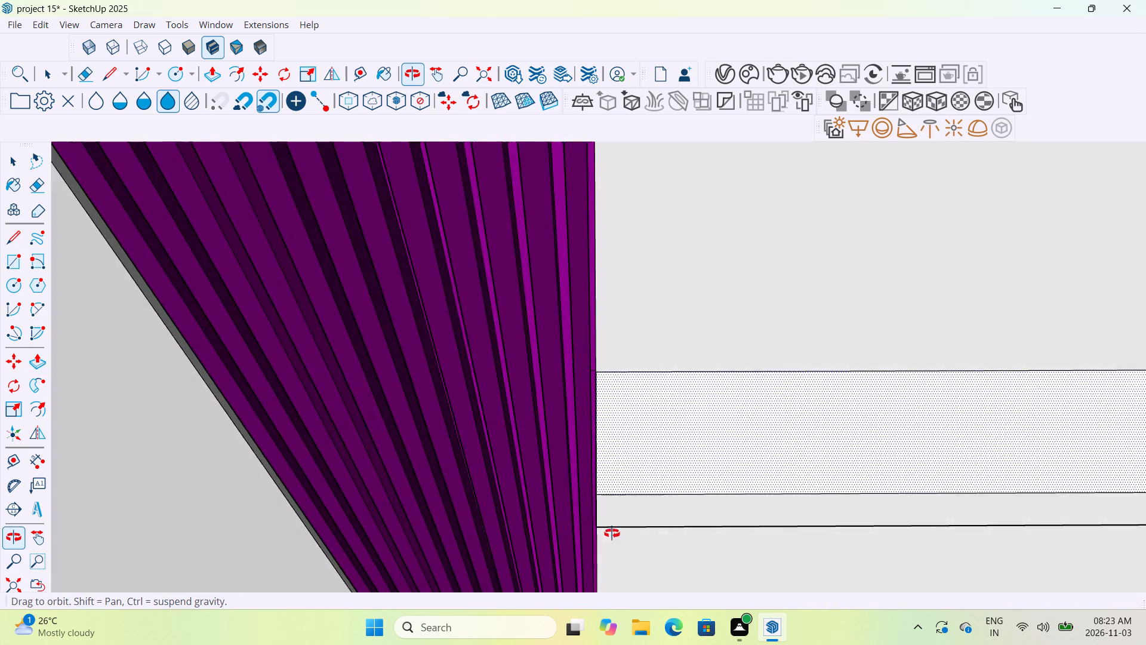
middle_click_drag(612, 533, 612, 540)
middle_click_drag(623, 443, 516, 497)
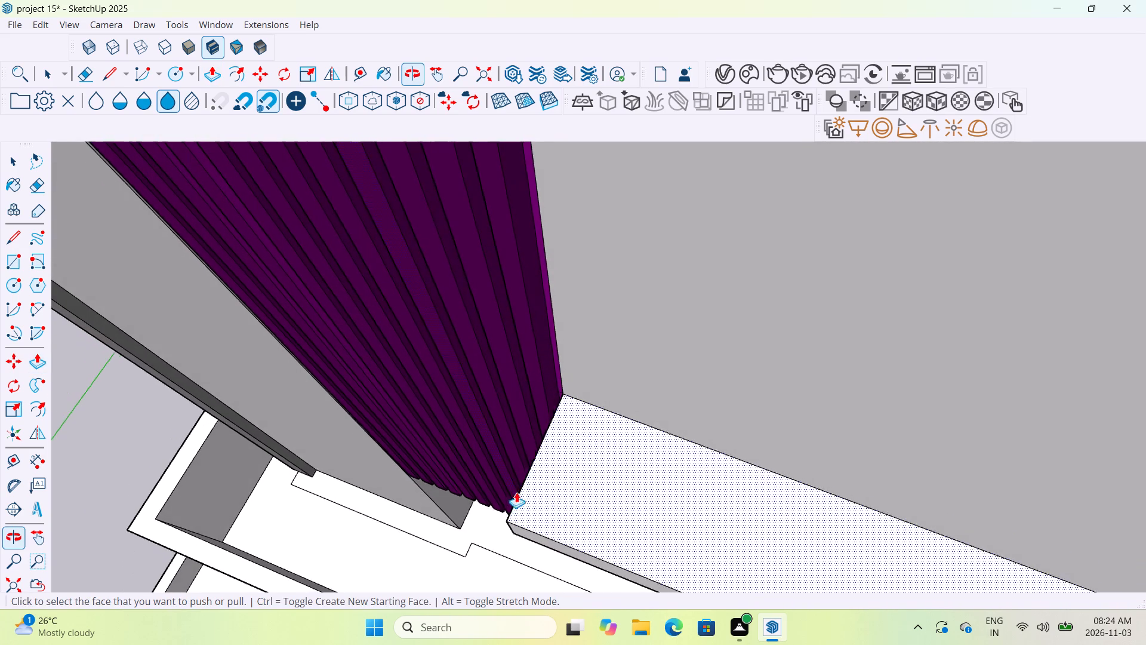
middle_click_drag(585, 459, 571, 443)
scroll(571, 443, "up", 5)
middle_click_drag(571, 443, 573, 454)
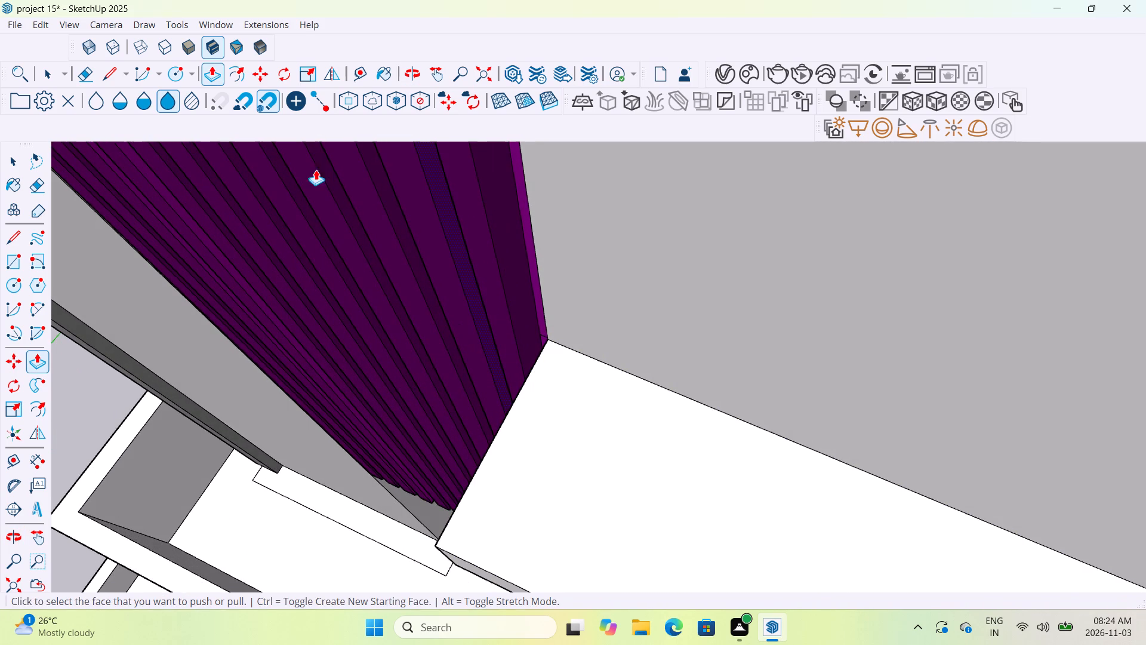
left_click(117, 74)
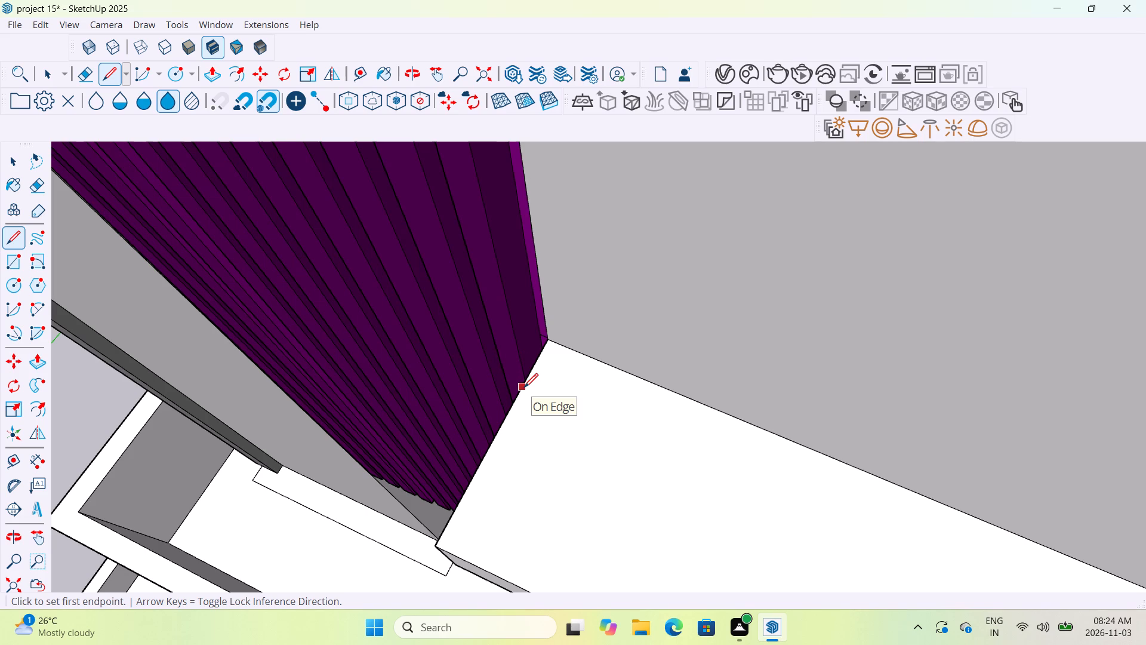
scroll(524, 389, "up", 16)
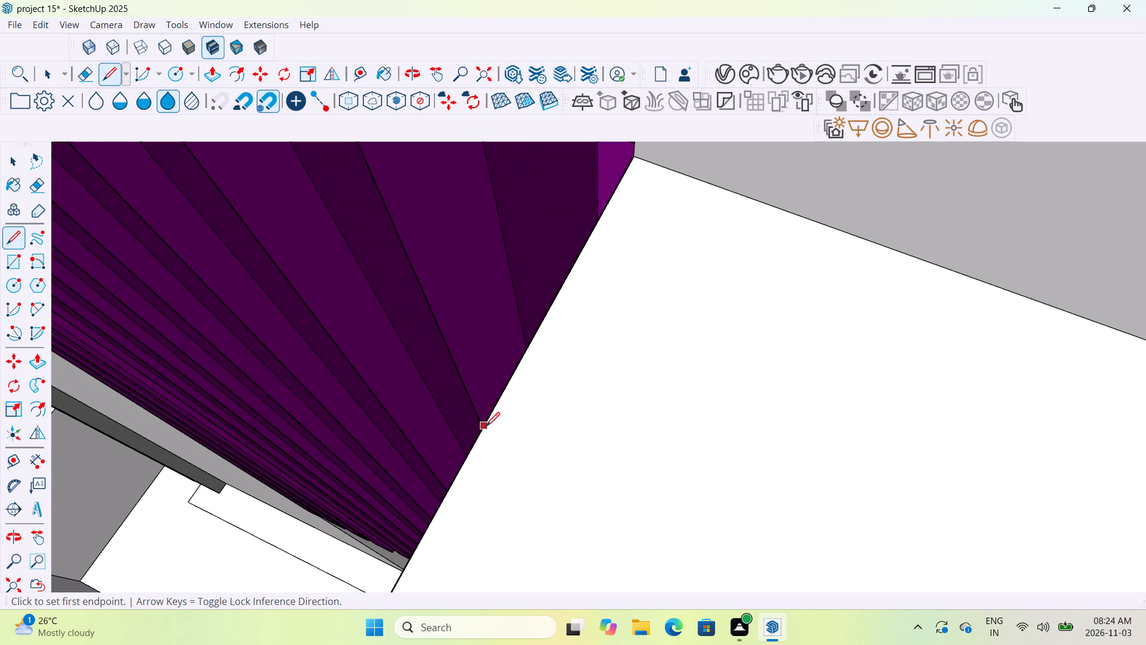
middle_click_drag(490, 425, 485, 478)
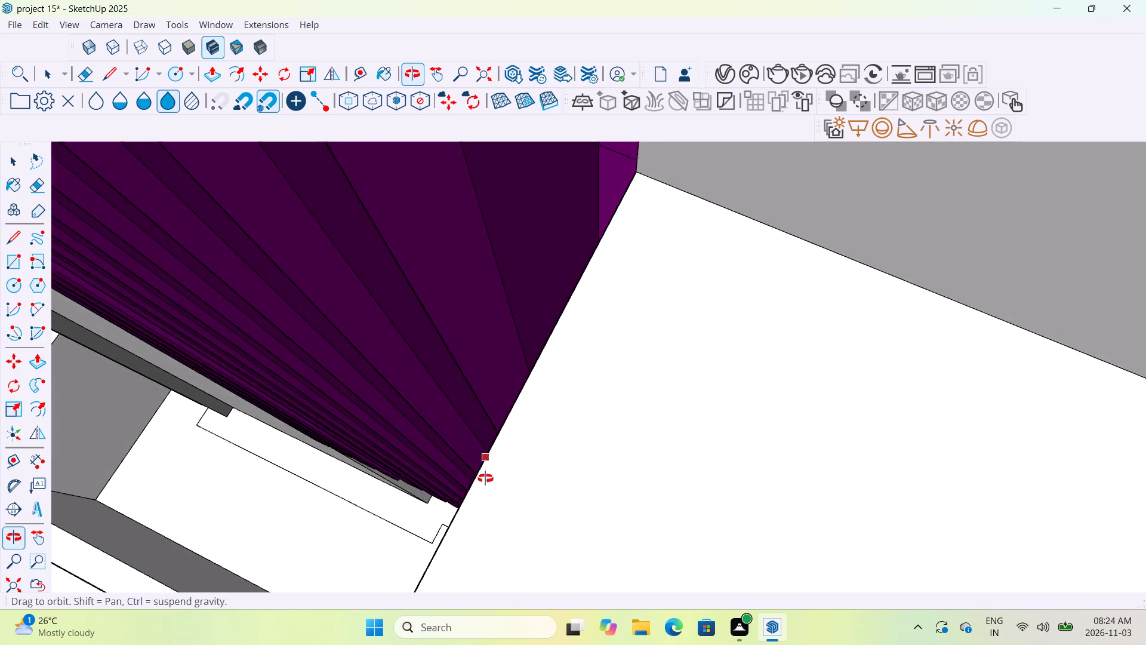
middle_click_drag(485, 478, 484, 494)
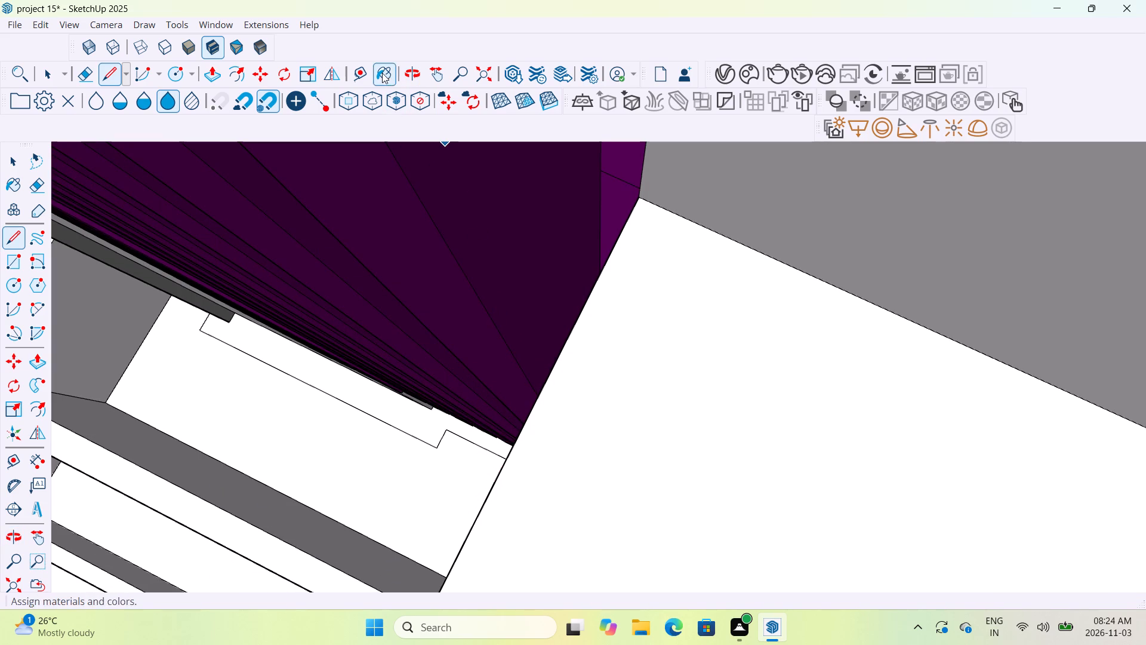
left_click(358, 68)
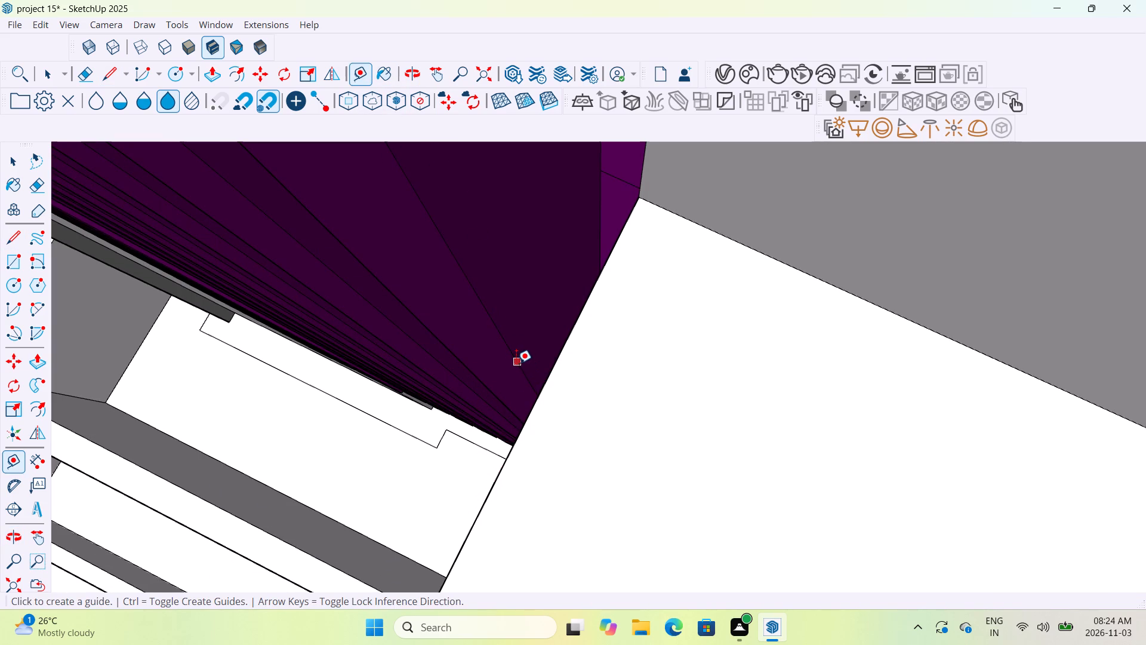
left_click(509, 353)
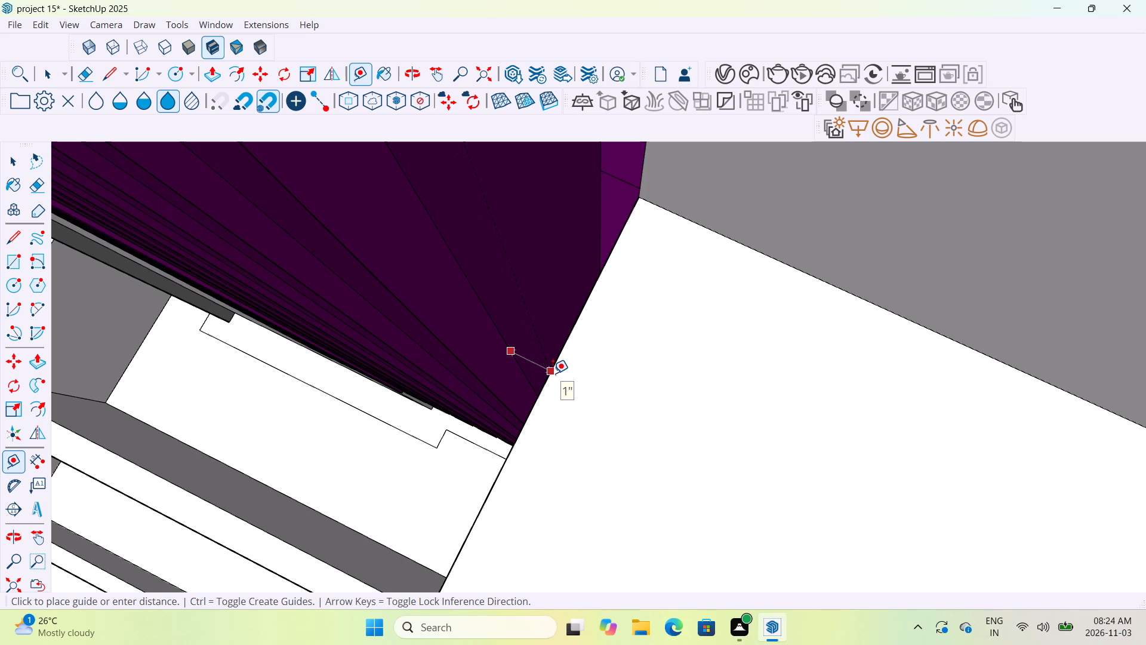
key("Escape")
left_click(495, 328)
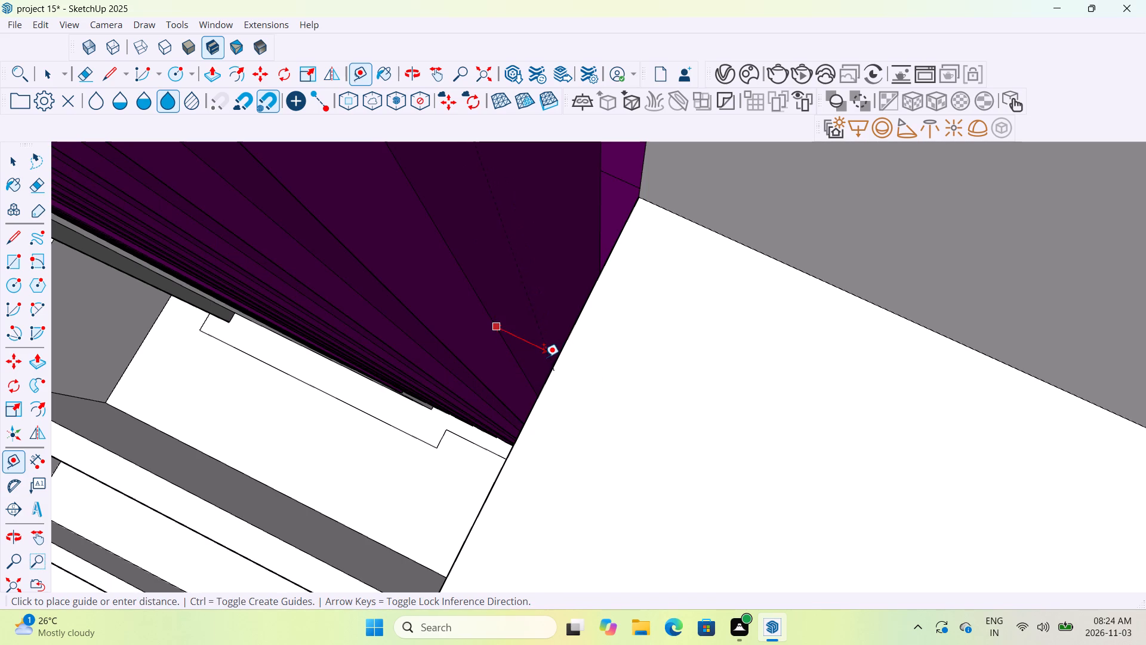
left_click(543, 357)
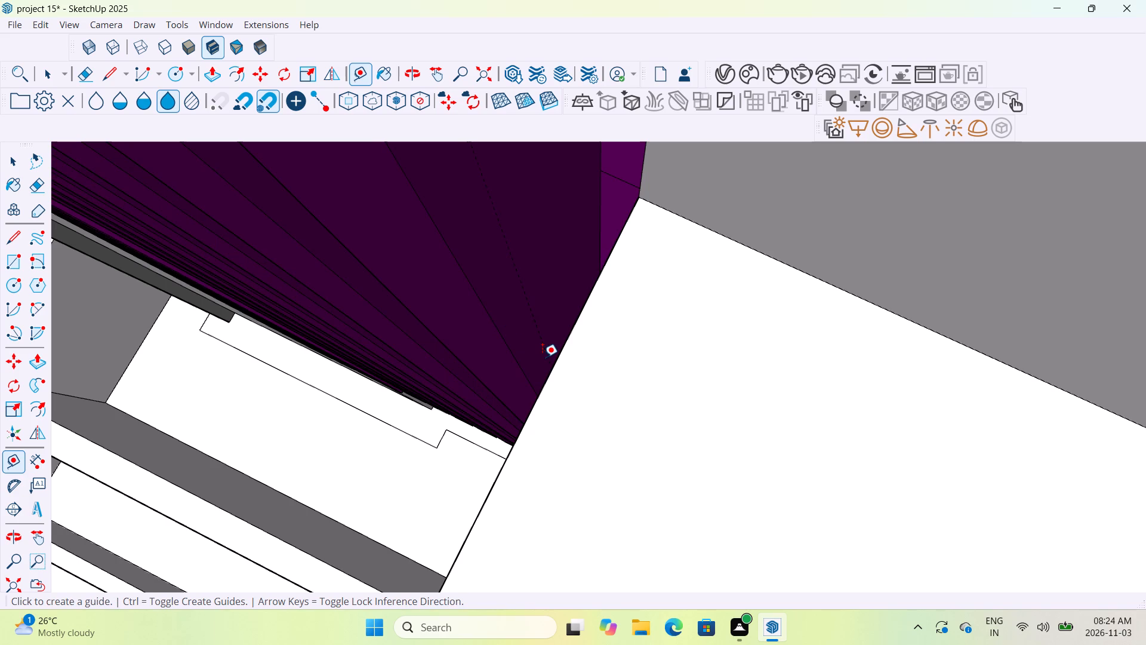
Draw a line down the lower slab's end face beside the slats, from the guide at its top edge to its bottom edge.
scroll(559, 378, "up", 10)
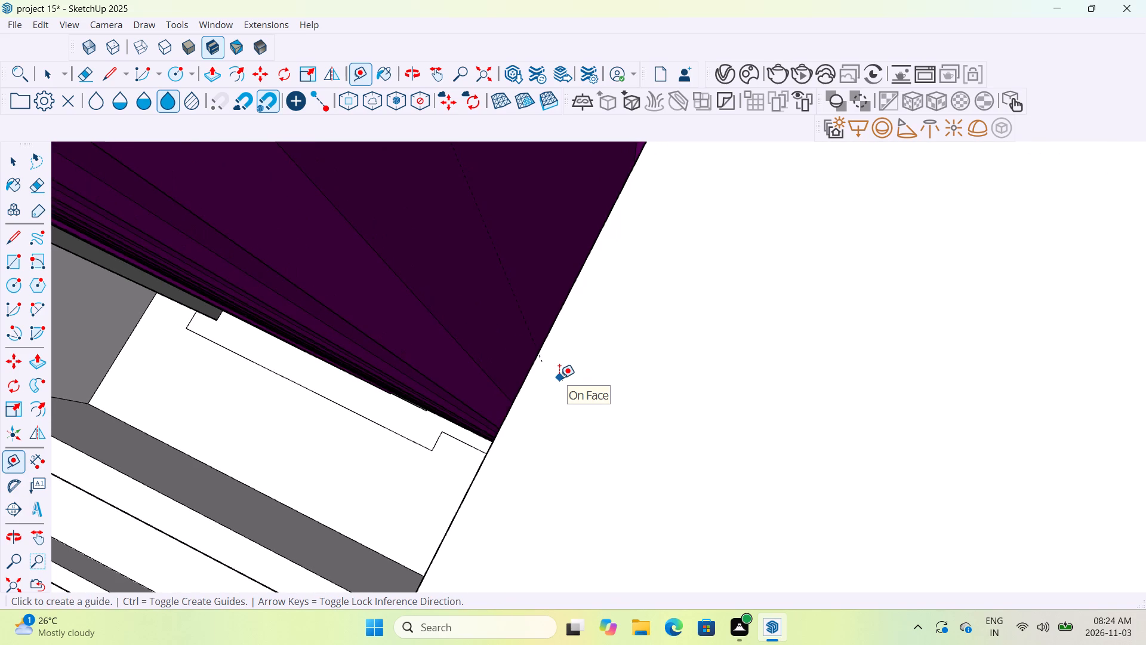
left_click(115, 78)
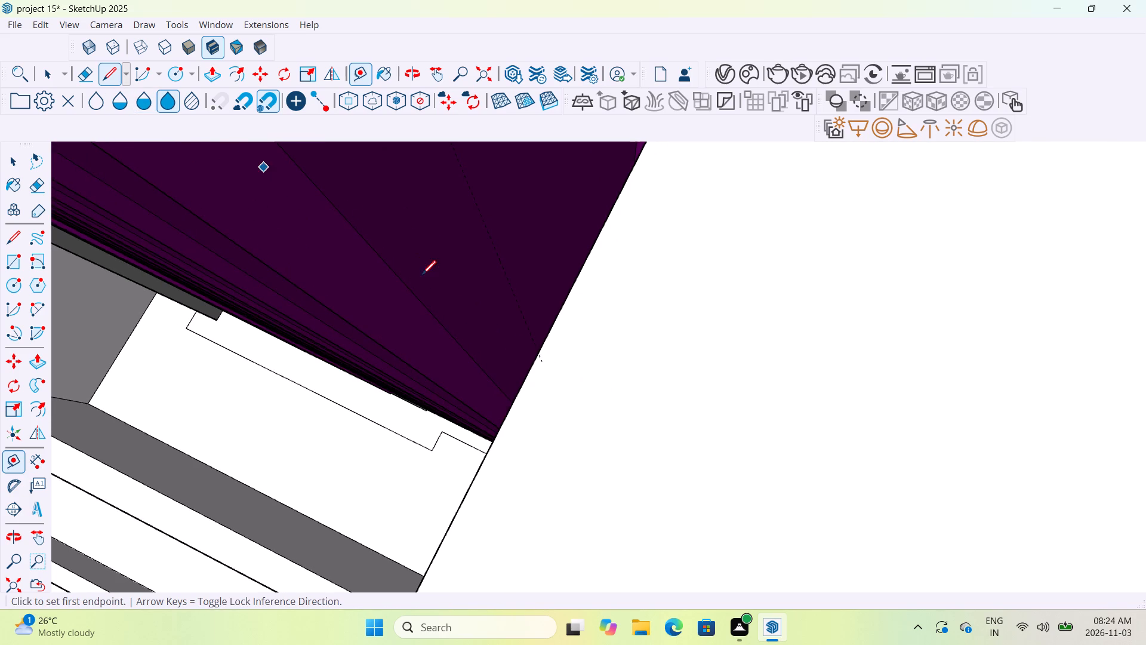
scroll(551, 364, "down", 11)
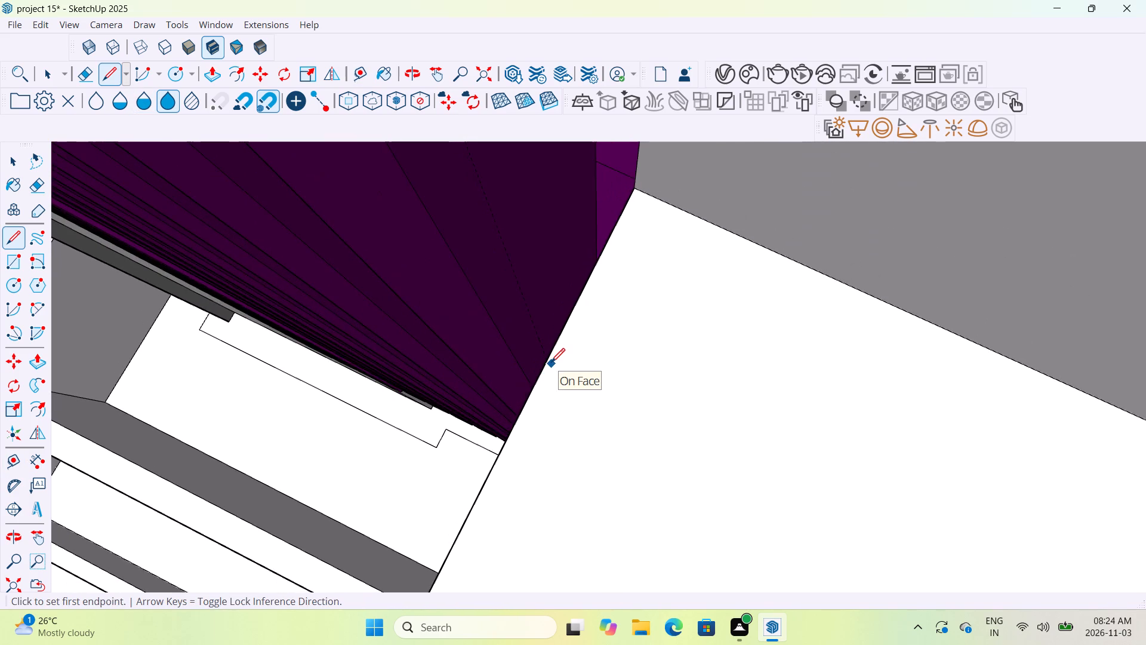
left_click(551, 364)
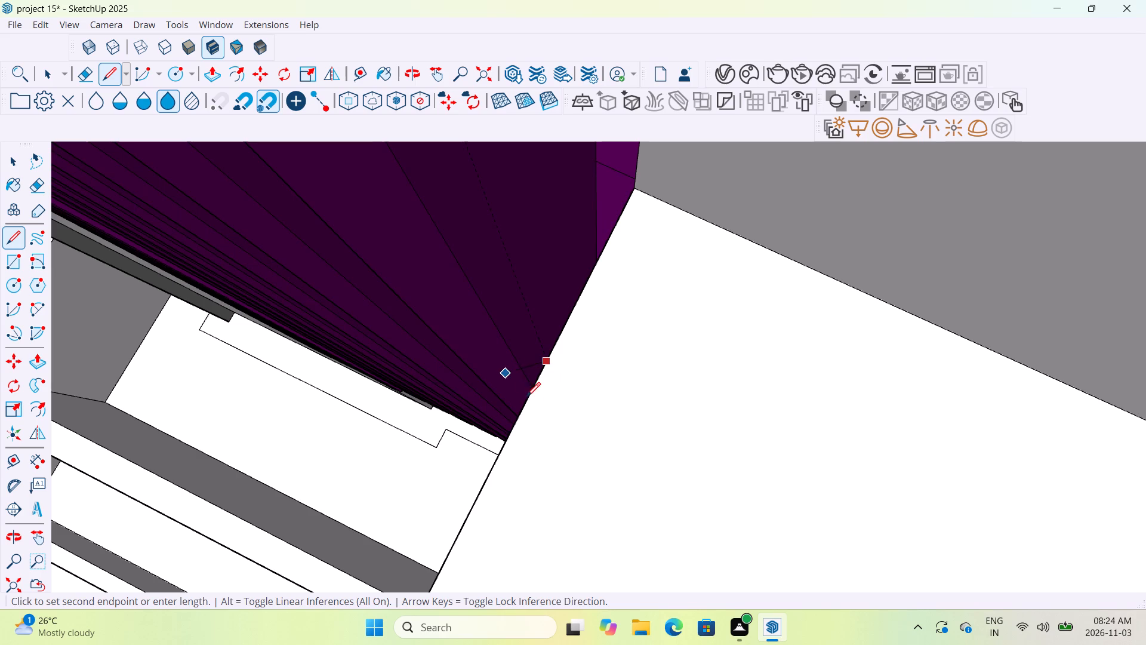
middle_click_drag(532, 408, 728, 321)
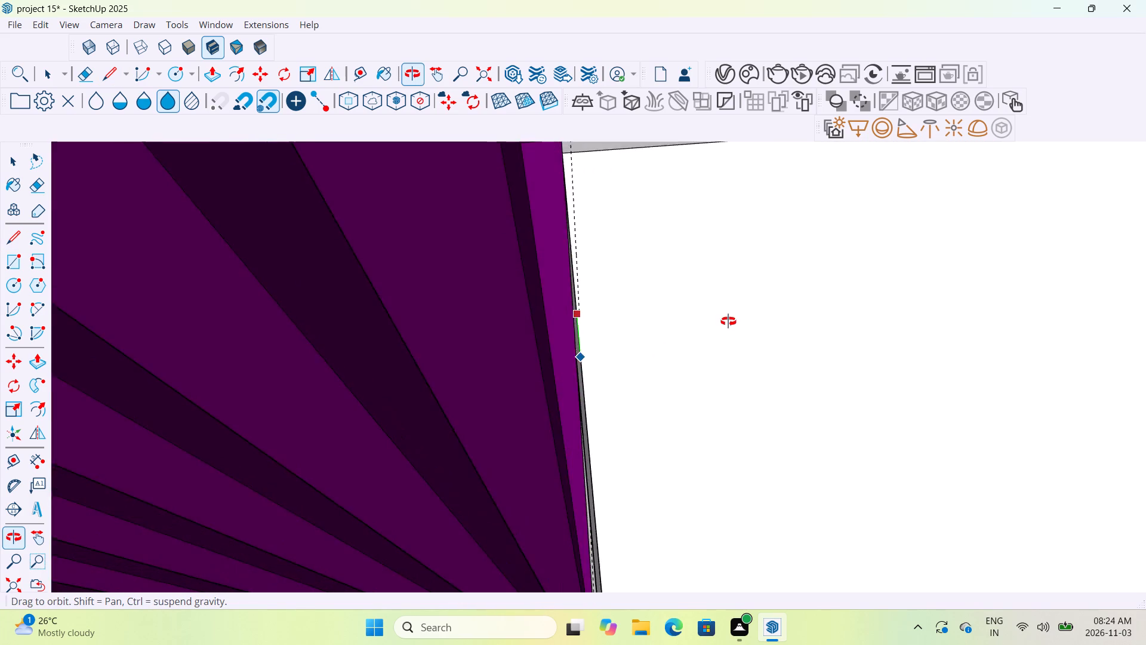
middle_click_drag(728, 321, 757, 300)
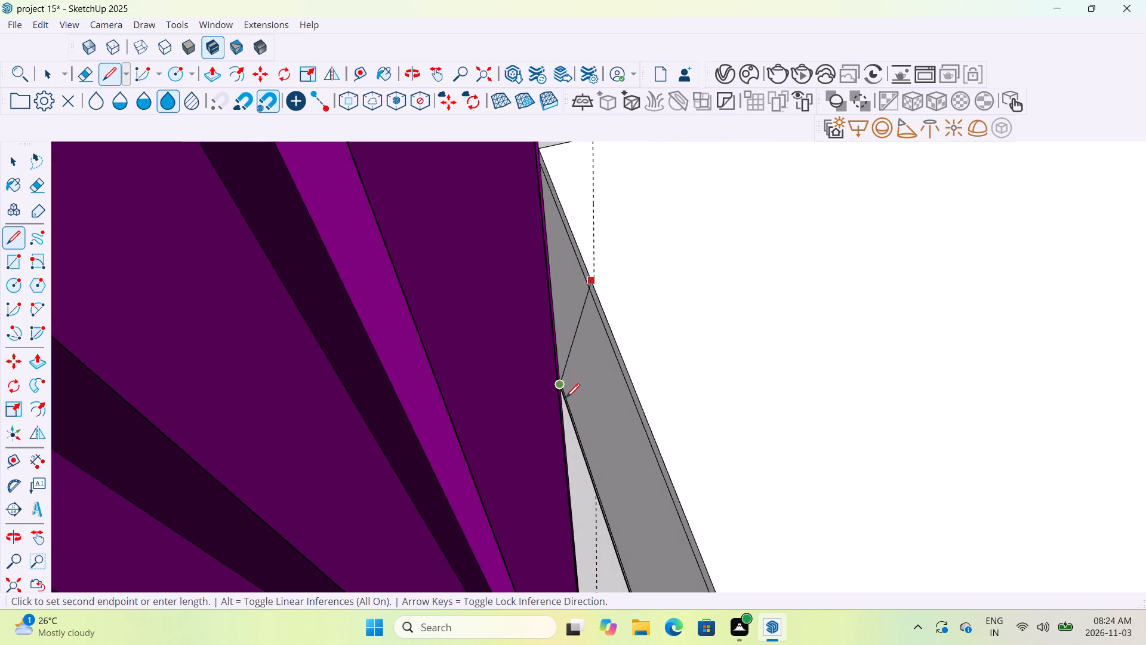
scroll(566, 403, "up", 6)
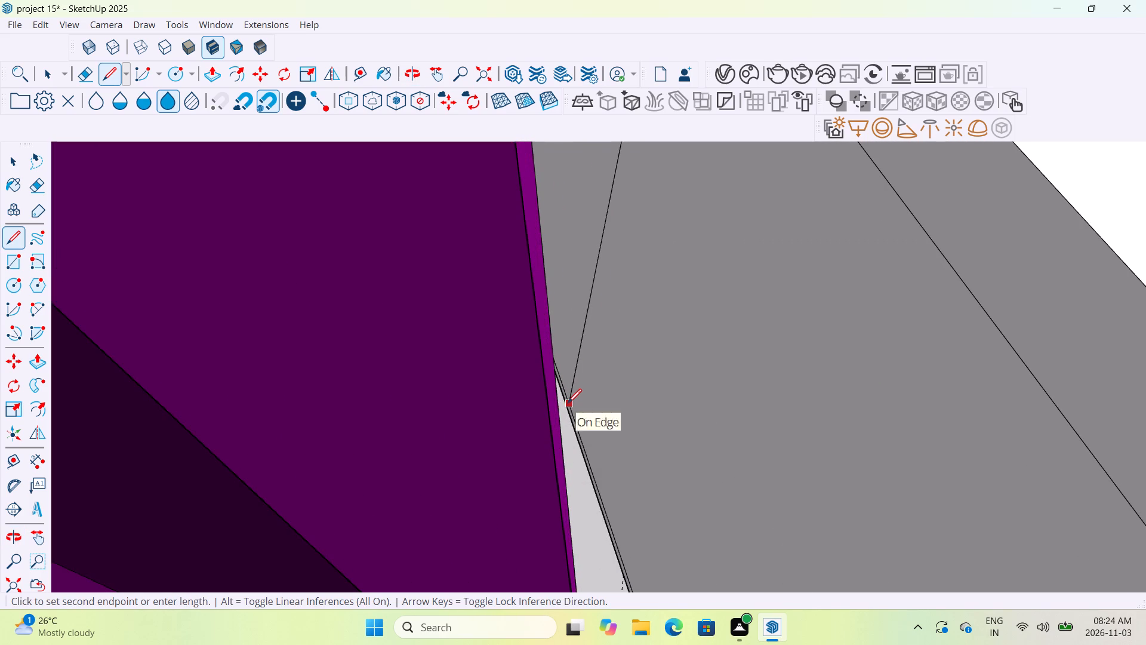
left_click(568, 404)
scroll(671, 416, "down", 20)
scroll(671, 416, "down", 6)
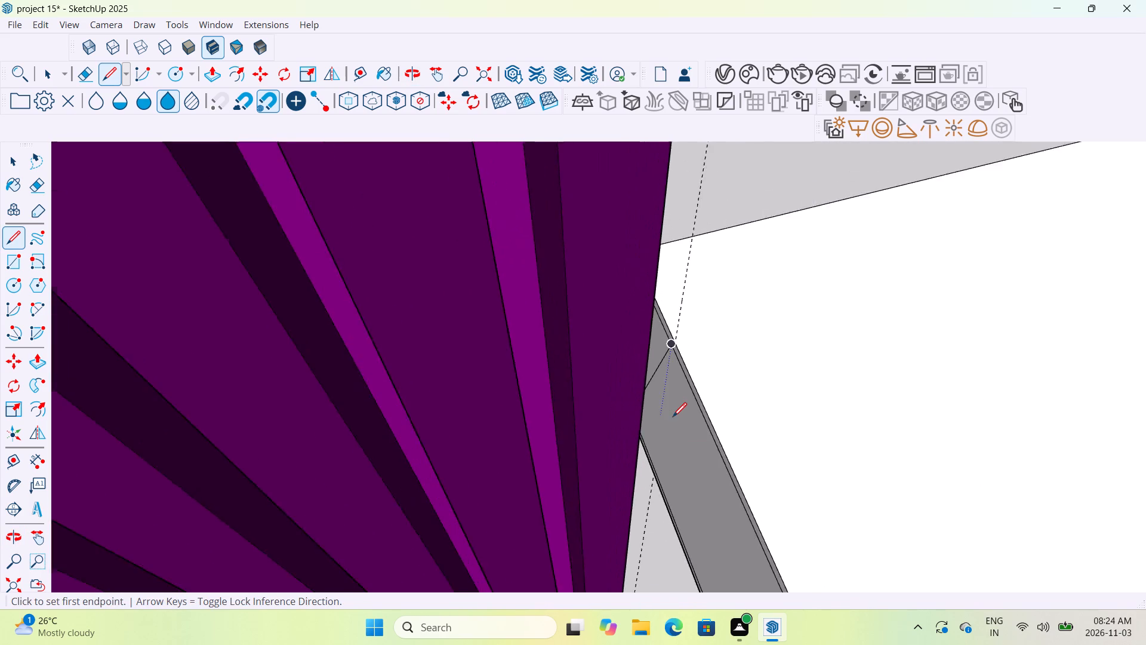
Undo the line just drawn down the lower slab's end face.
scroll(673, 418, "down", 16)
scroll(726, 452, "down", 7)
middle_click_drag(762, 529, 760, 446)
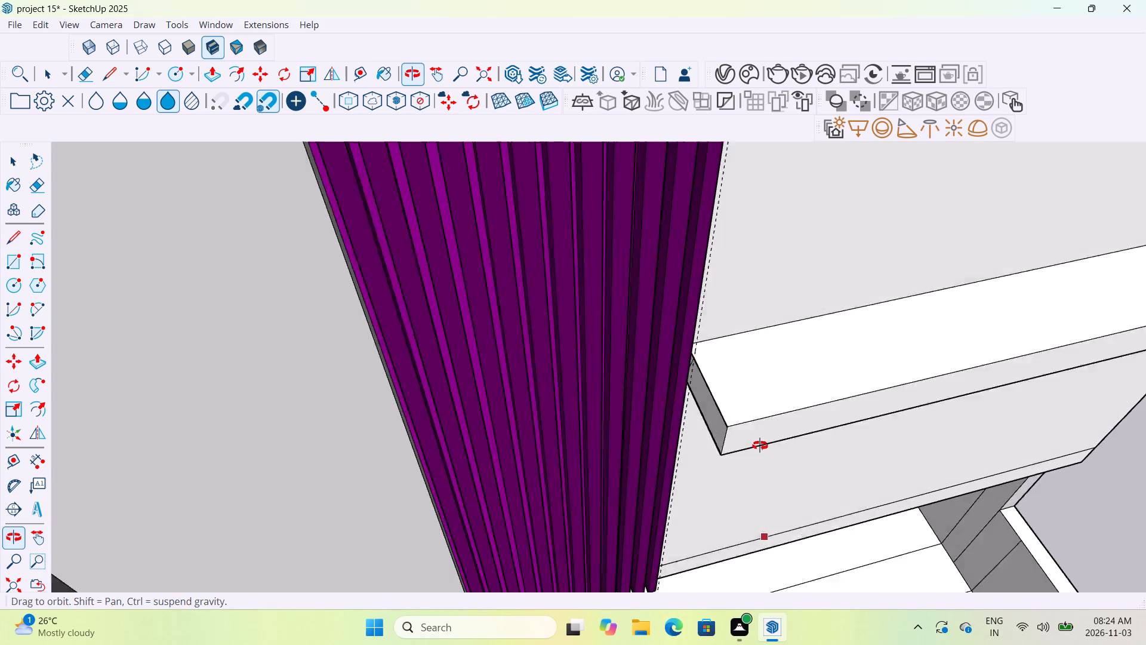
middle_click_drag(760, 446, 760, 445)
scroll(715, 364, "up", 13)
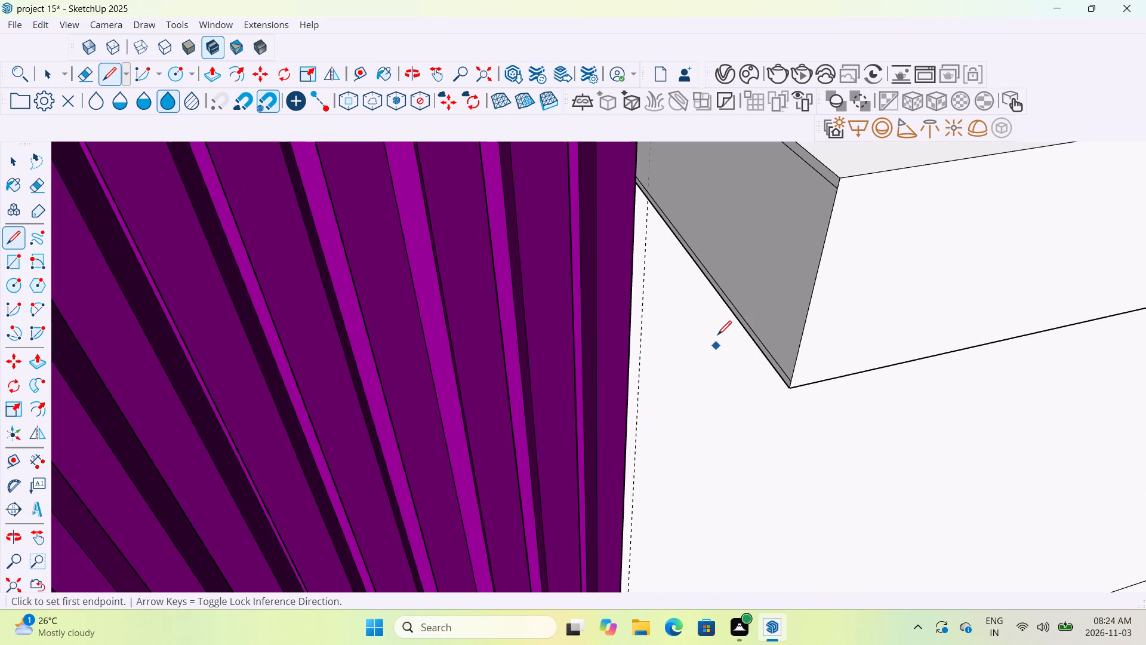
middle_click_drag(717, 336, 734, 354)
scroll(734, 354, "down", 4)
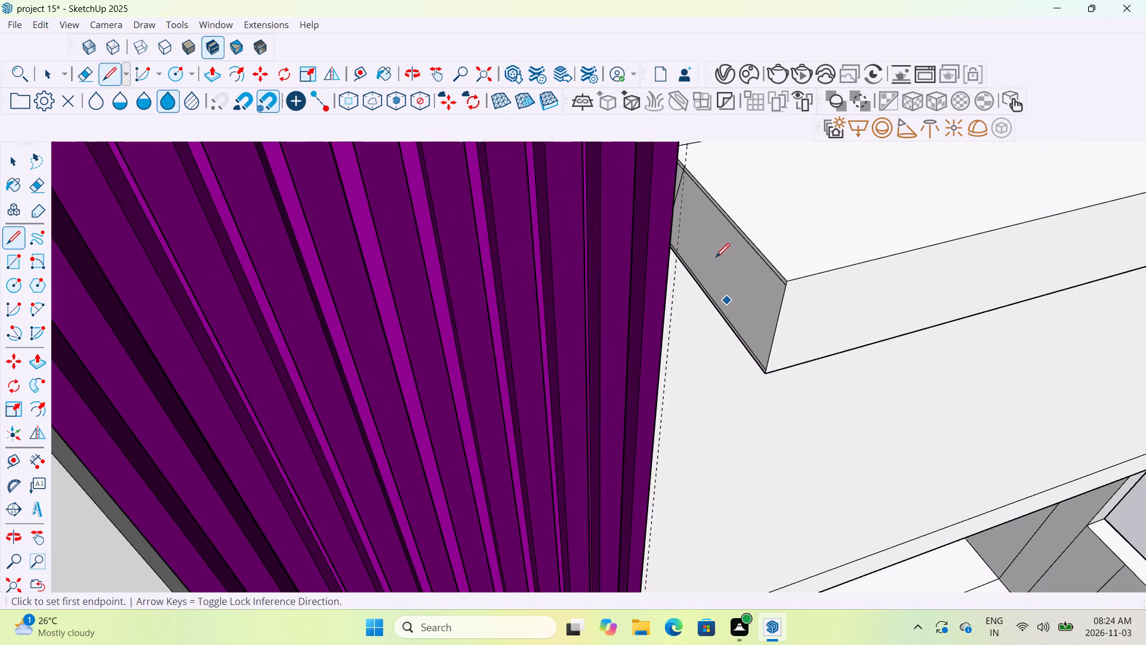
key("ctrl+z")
Draw a vertical line up the lower slab's end face beside the purple slats, from the guide at its bottom edge to its top edge.
scroll(690, 209, "up", 6)
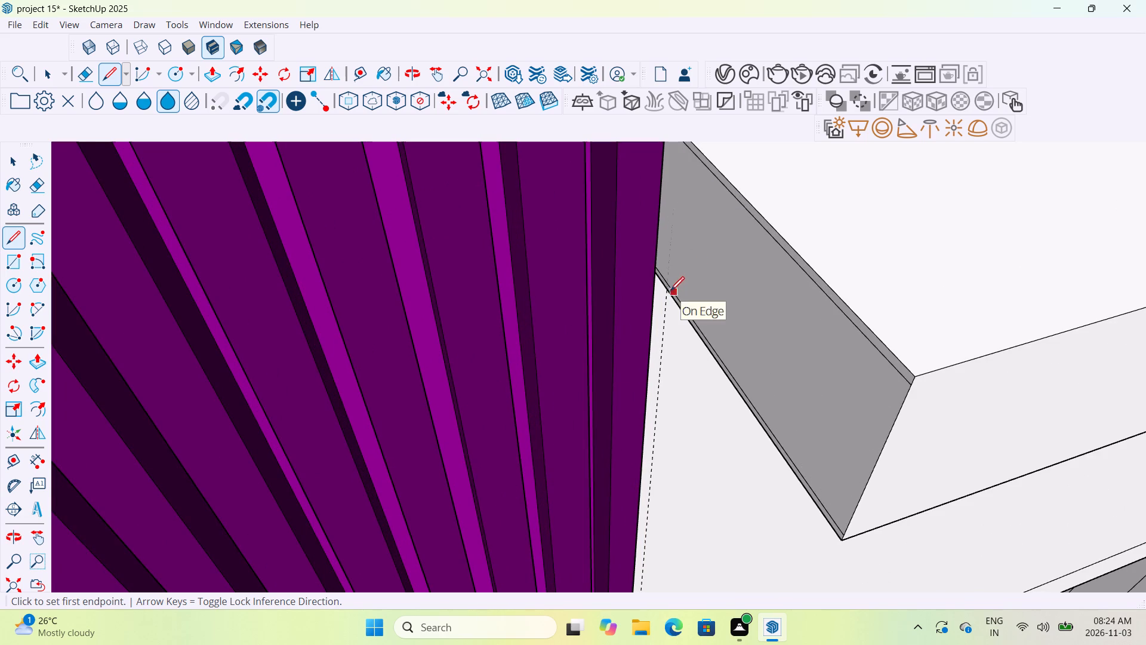
scroll(665, 294, "up", 6)
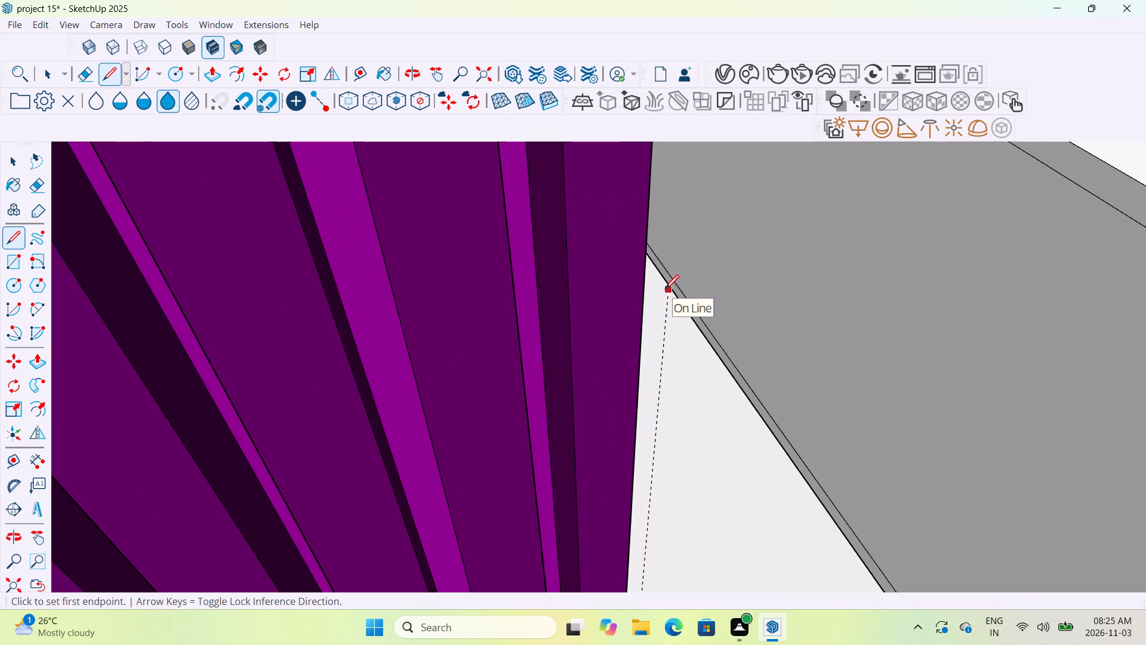
left_click(670, 290)
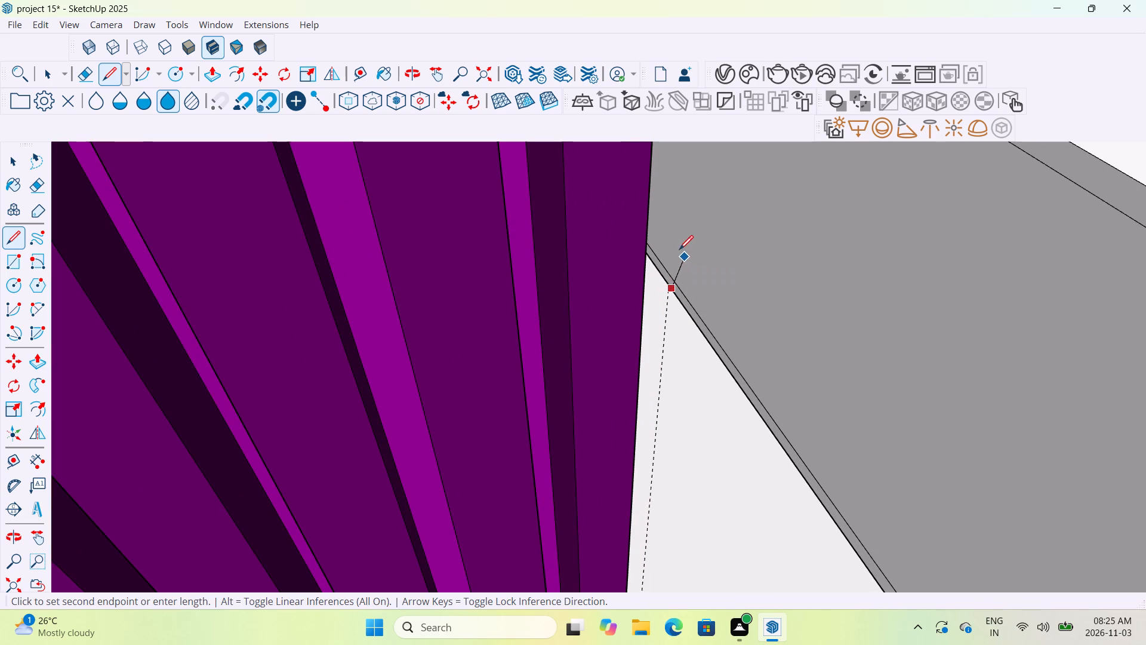
key("Escape")
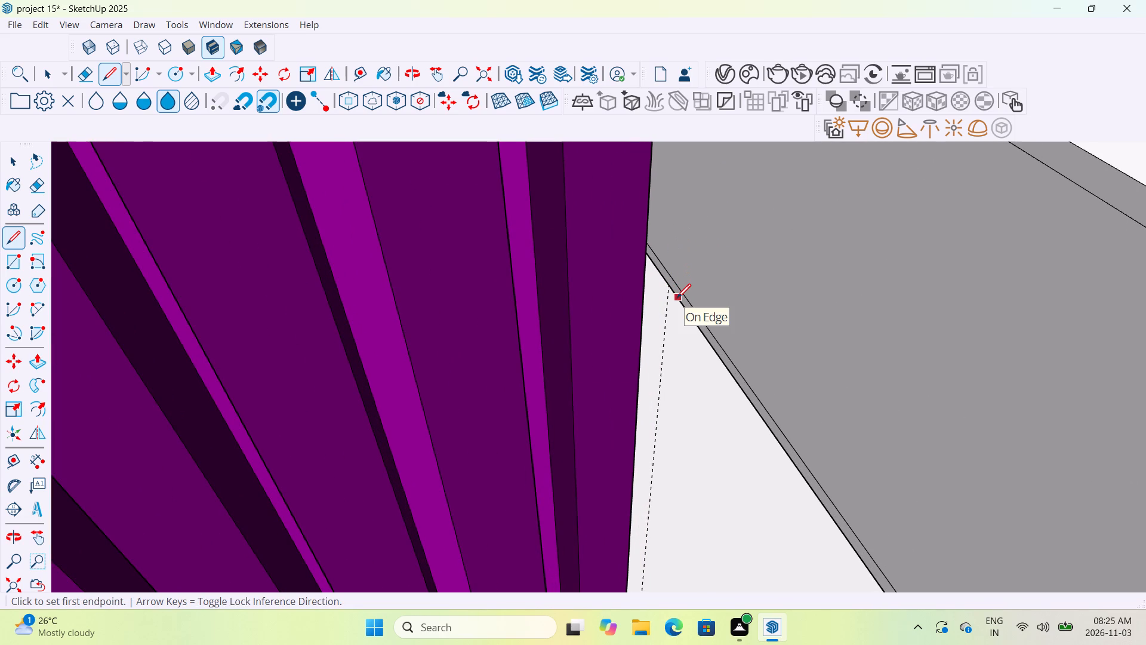
scroll(677, 299, "up", 15)
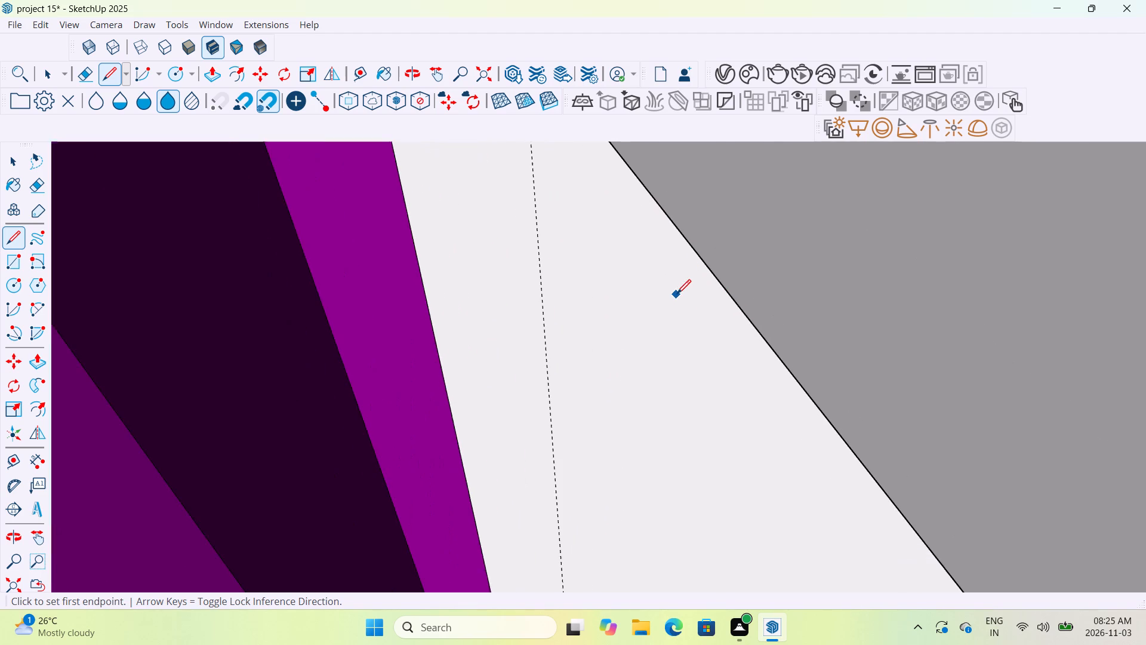
scroll(677, 295, "down", 2)
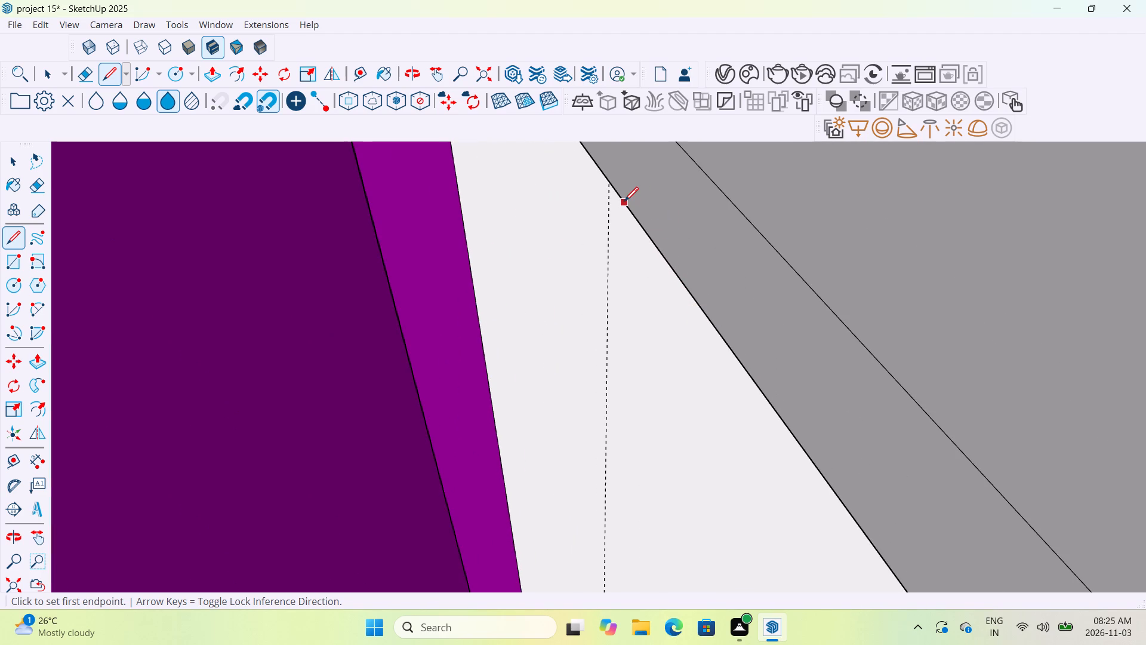
left_click(624, 202)
scroll(624, 202, "down", 20)
scroll(624, 202, "down", 5)
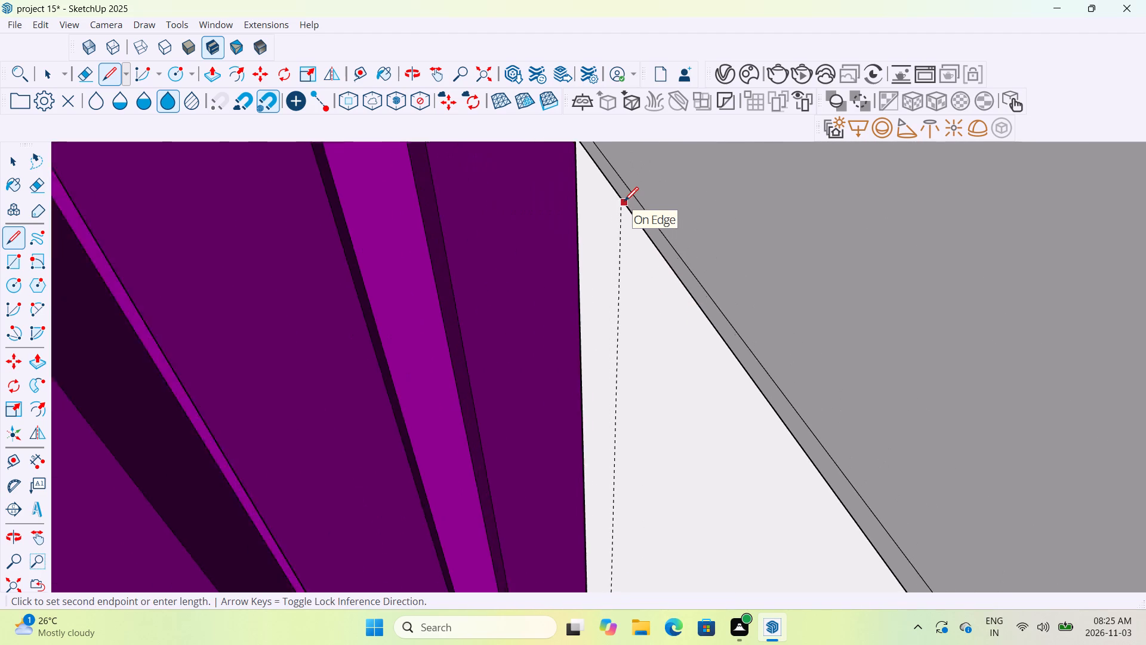
scroll(624, 202, "down", 10)
middle_click_drag(624, 202, 642, 191)
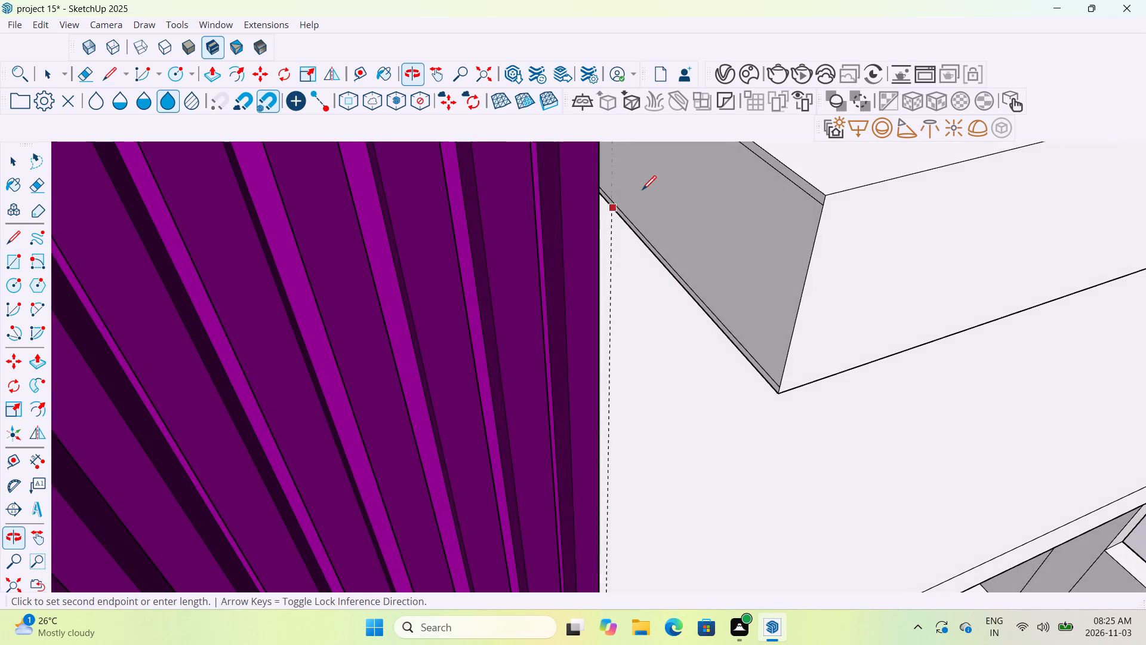
scroll(642, 191, "down", 12)
scroll(639, 150, "up", 3)
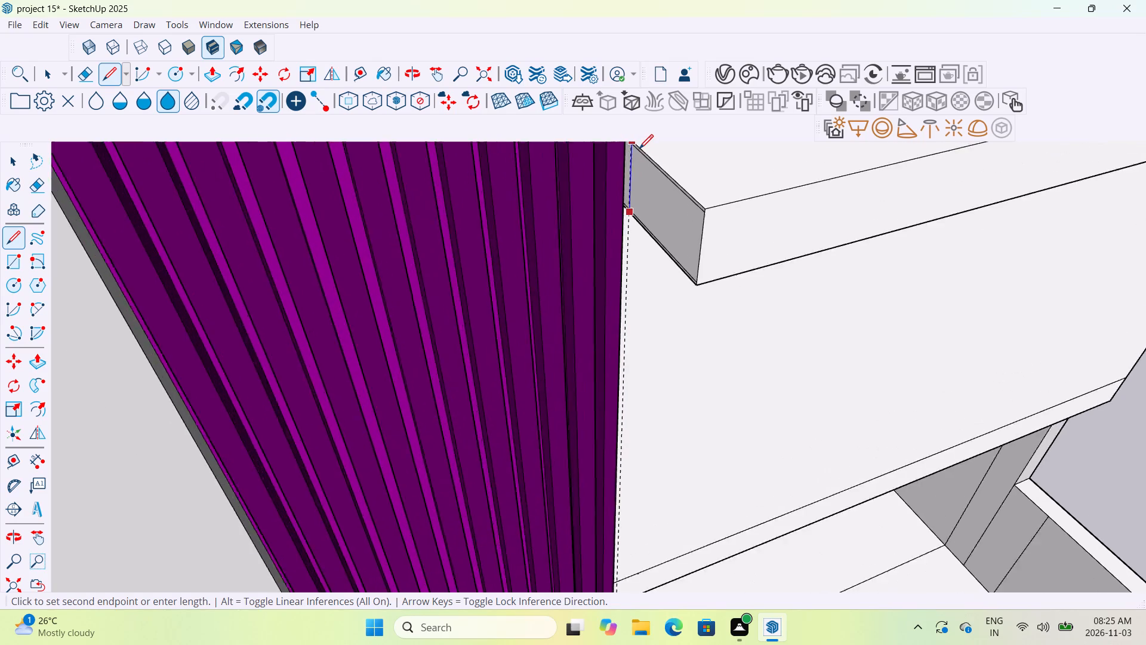
scroll(639, 150, "up", 3)
scroll(639, 150, "down", 5)
scroll(639, 150, "up", 5)
scroll(639, 150, "down", 10)
scroll(639, 148, "up", 2)
scroll(639, 148, "down", 1)
scroll(639, 148, "up", 4)
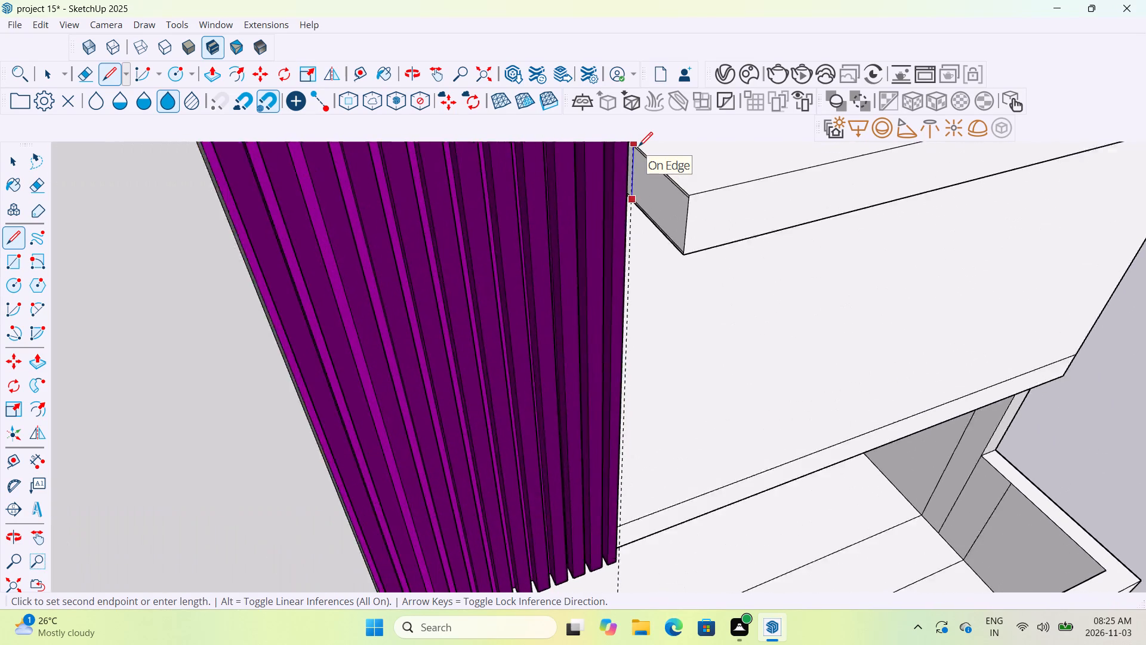
scroll(639, 148, "up", 12)
scroll(639, 148, "down", 13)
scroll(637, 140, "up", 7)
scroll(643, 158, "down", 9)
scroll(640, 153, "up", 2)
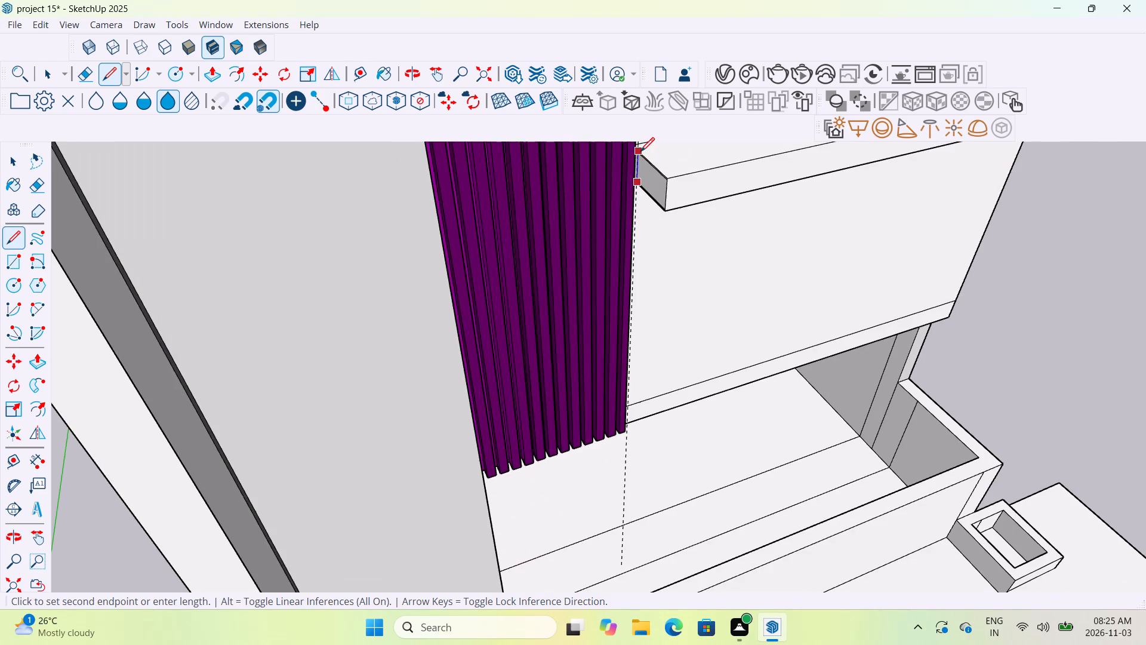
scroll(640, 153, "up", 20)
scroll(640, 153, "down", 1)
scroll(640, 153, "up", 4)
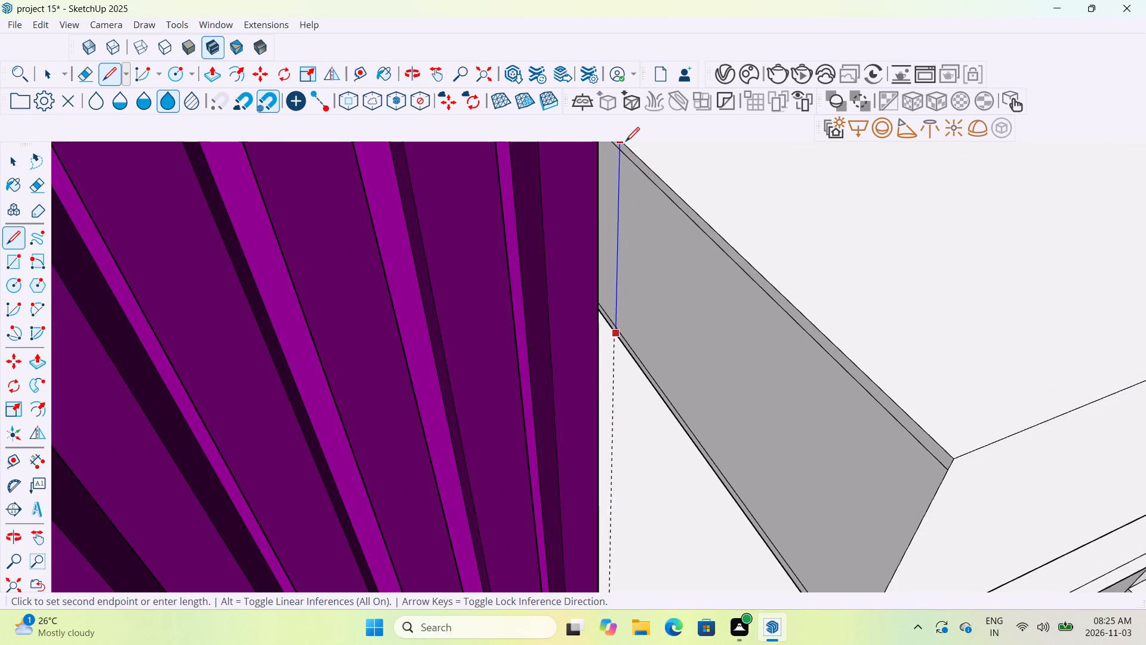
left_click(626, 143)
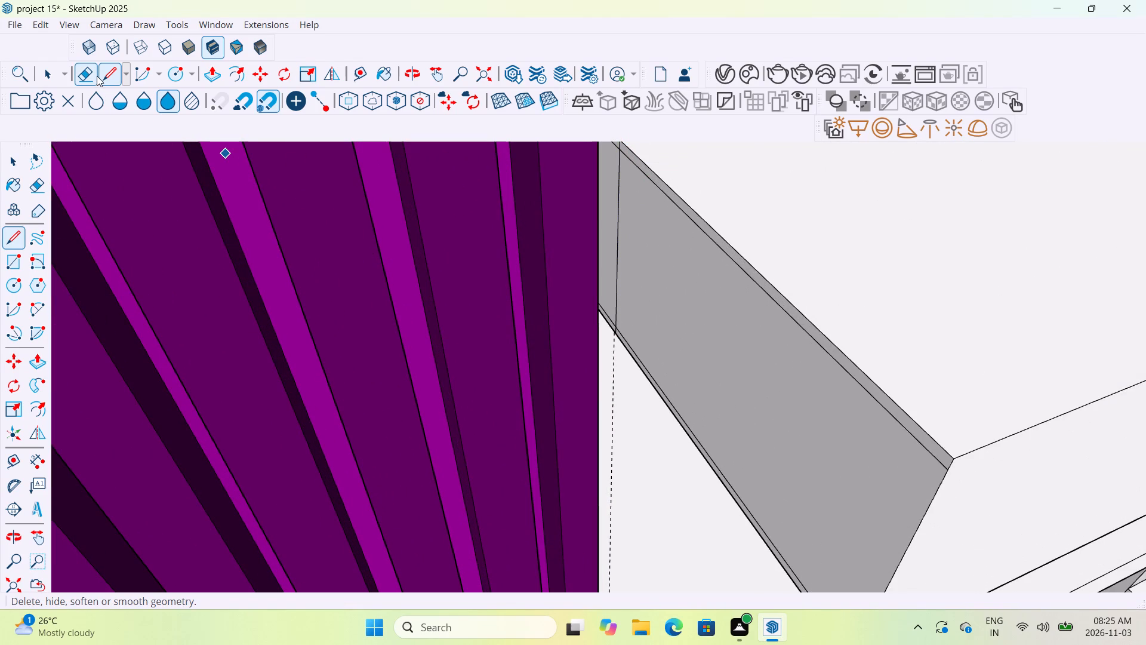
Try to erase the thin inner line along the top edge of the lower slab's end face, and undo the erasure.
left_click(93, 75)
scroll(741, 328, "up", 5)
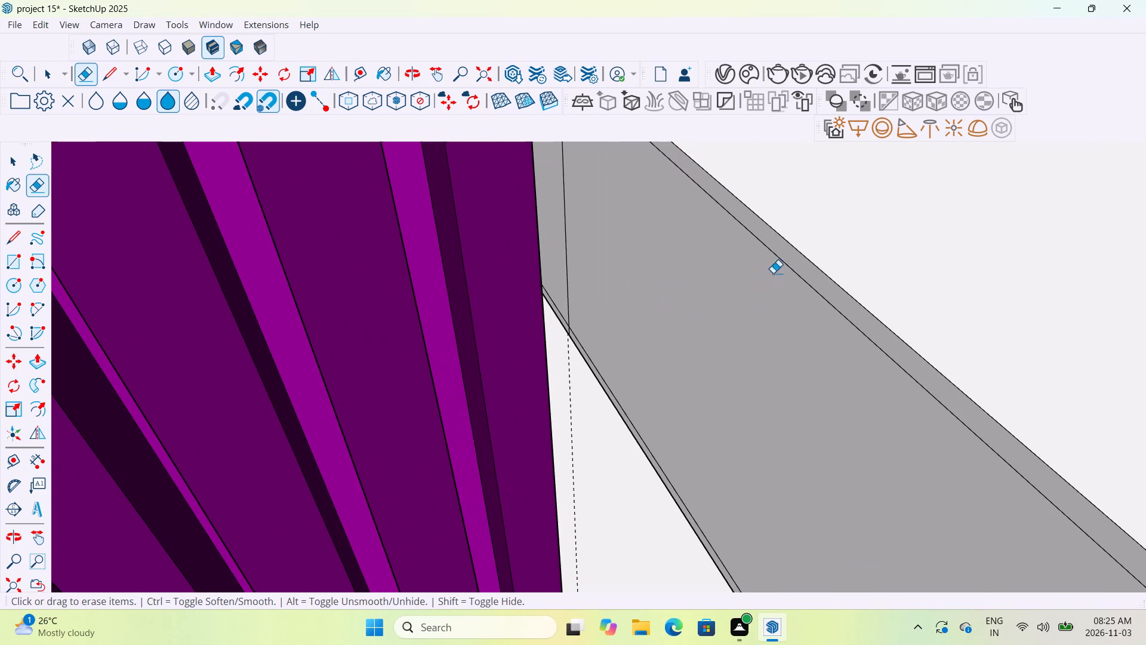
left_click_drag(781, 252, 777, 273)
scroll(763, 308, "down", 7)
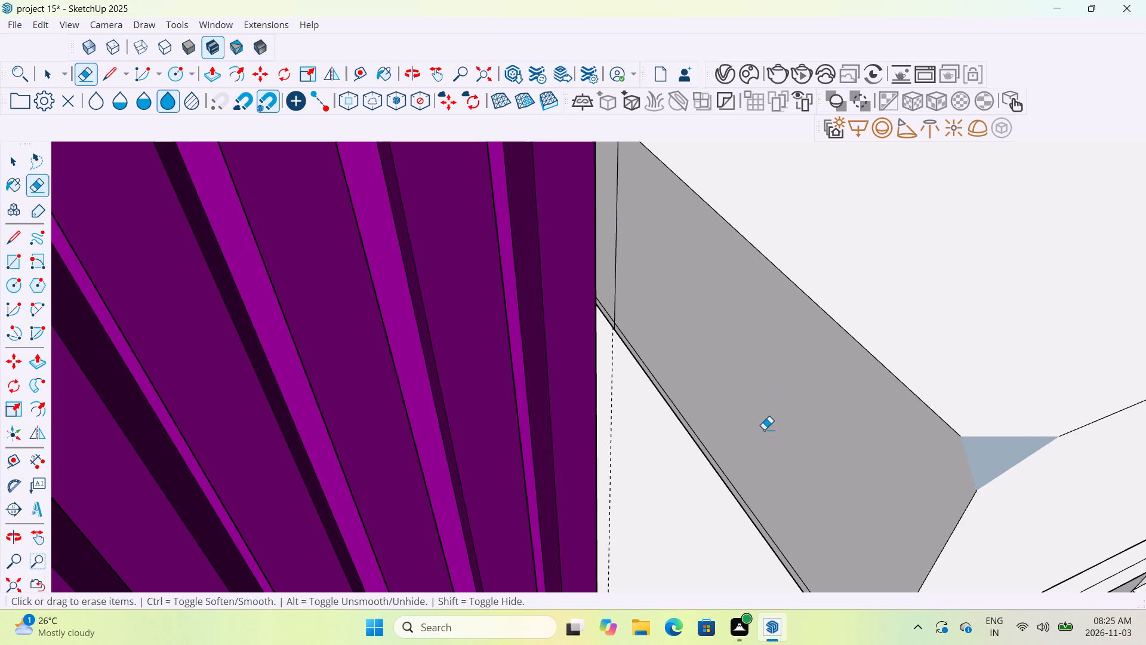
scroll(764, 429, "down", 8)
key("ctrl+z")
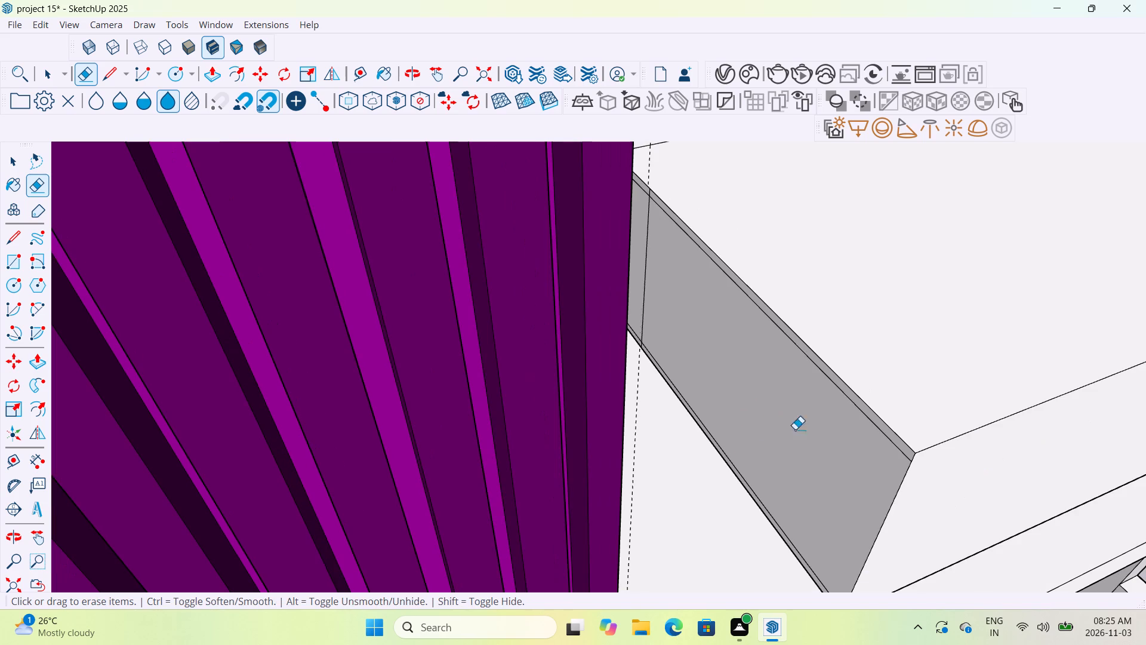
Erase only the thin inner line running along the top edge of the lower slab's end face.
scroll(874, 447, "up", 3)
left_click_drag(881, 435, 881, 440)
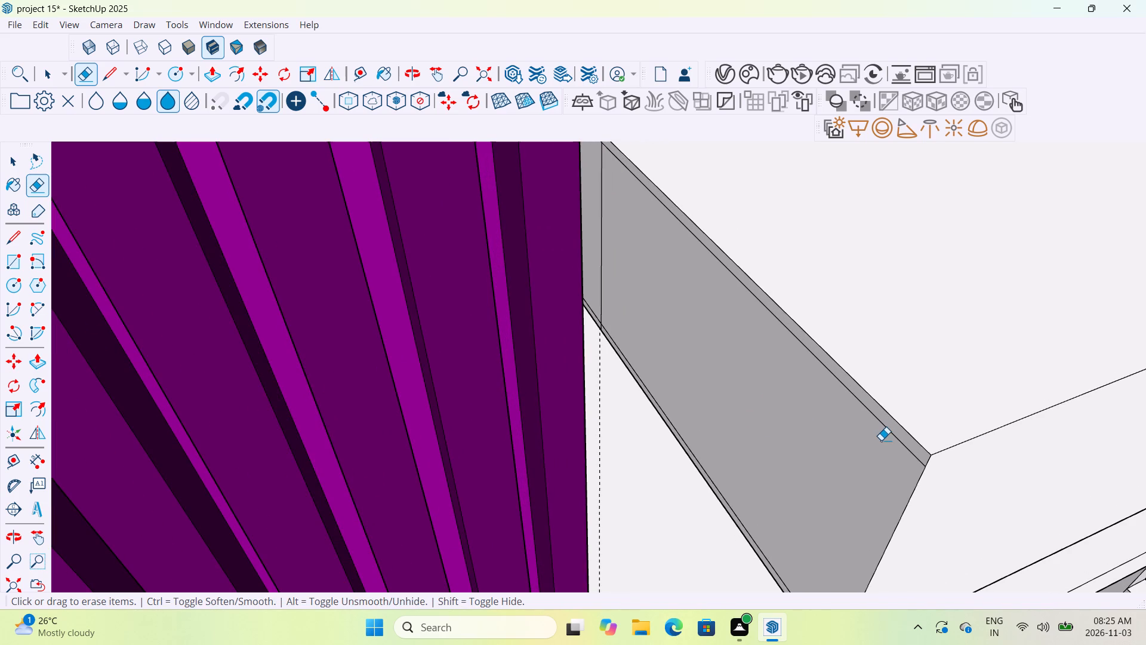
left_click_drag(886, 431, 882, 447)
scroll(879, 449, "down", 7)
scroll(799, 532, "up", 7)
scroll(802, 519, "down", 7)
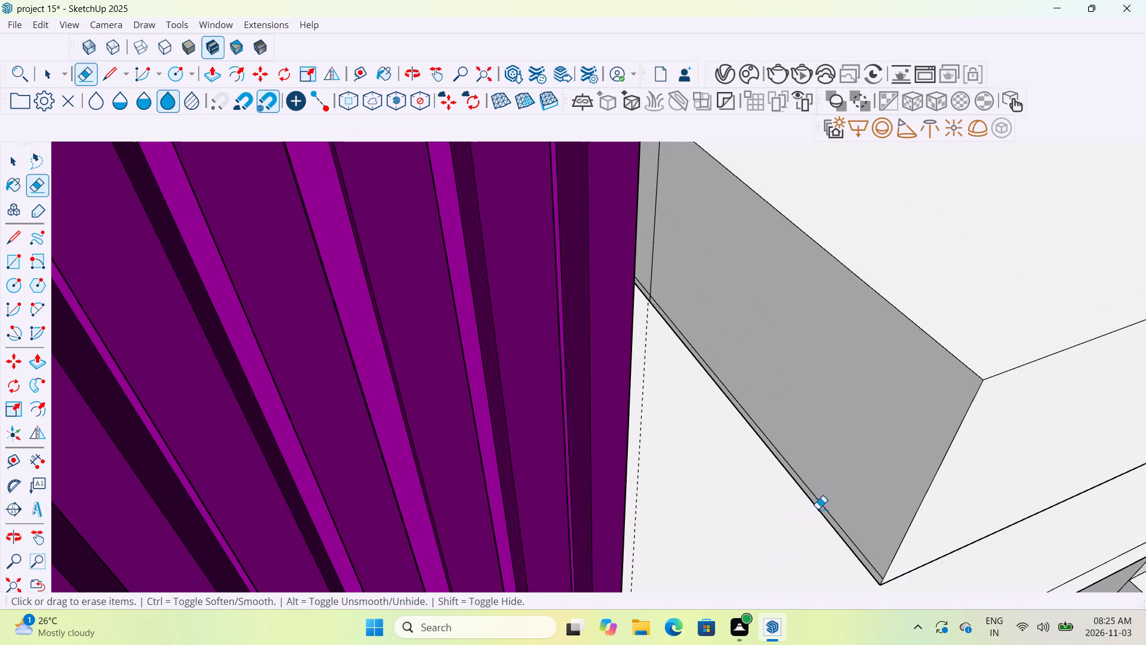
Erase the thin inner line running along the bottom edge of the lower slab's end face.
scroll(818, 508, "up", 5)
scroll(818, 508, "down", 6)
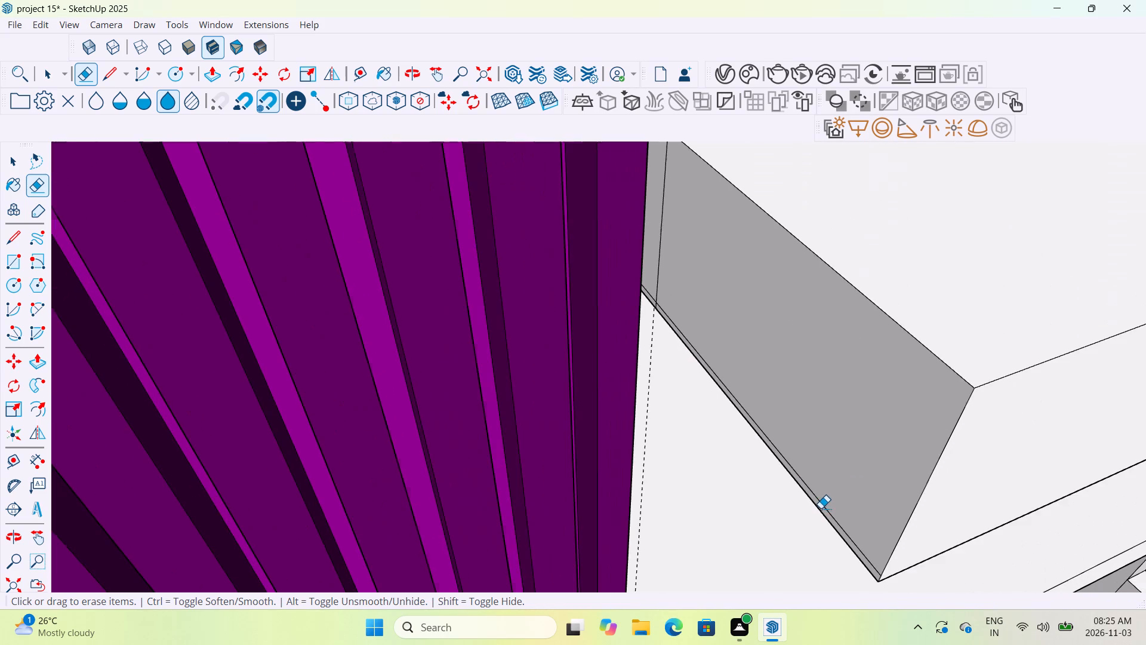
middle_click_drag(800, 530, 868, 497)
scroll(885, 486, "up", 6)
scroll(898, 468, "down", 3)
left_click_drag(998, 327, 999, 348)
scroll(998, 349, "down", 6)
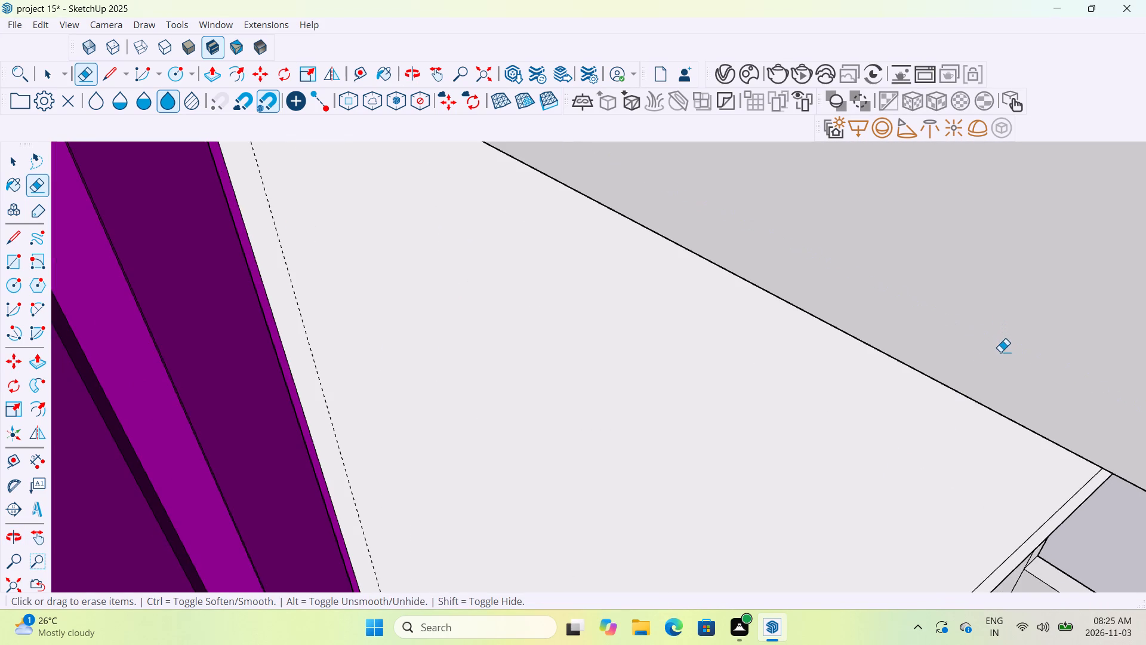
scroll(1002, 353, "down", 14)
scroll(1002, 353, "down", 14)
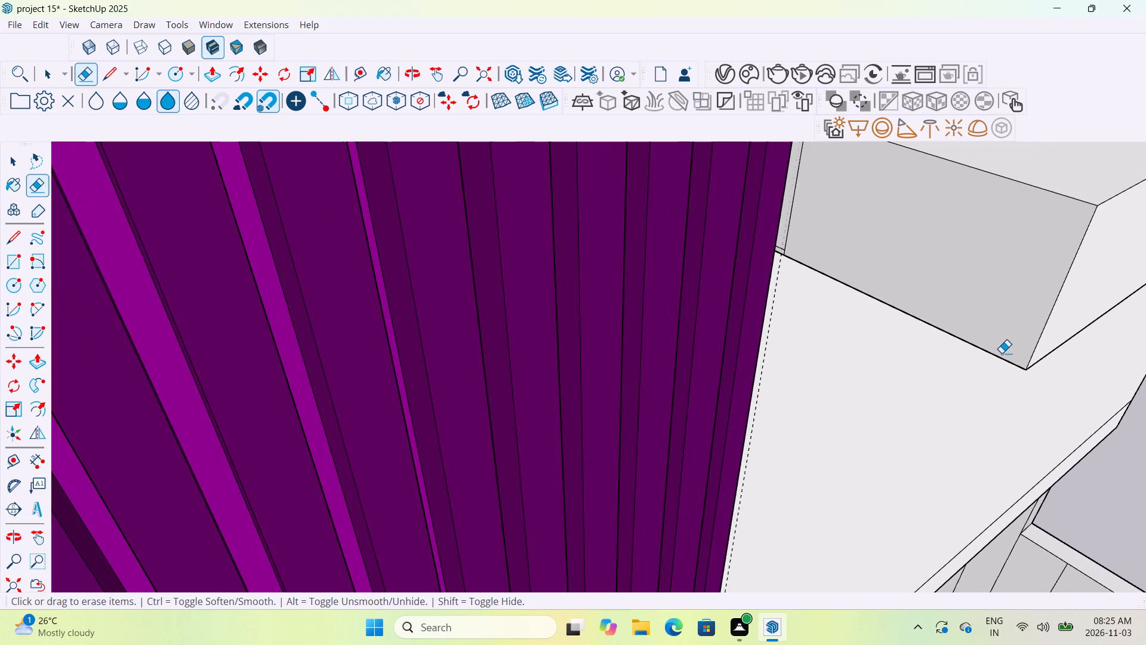
Push/Pull the marked-off part of the lower slab's end face outward so it extends across the front of the purple slats.
left_click(207, 81)
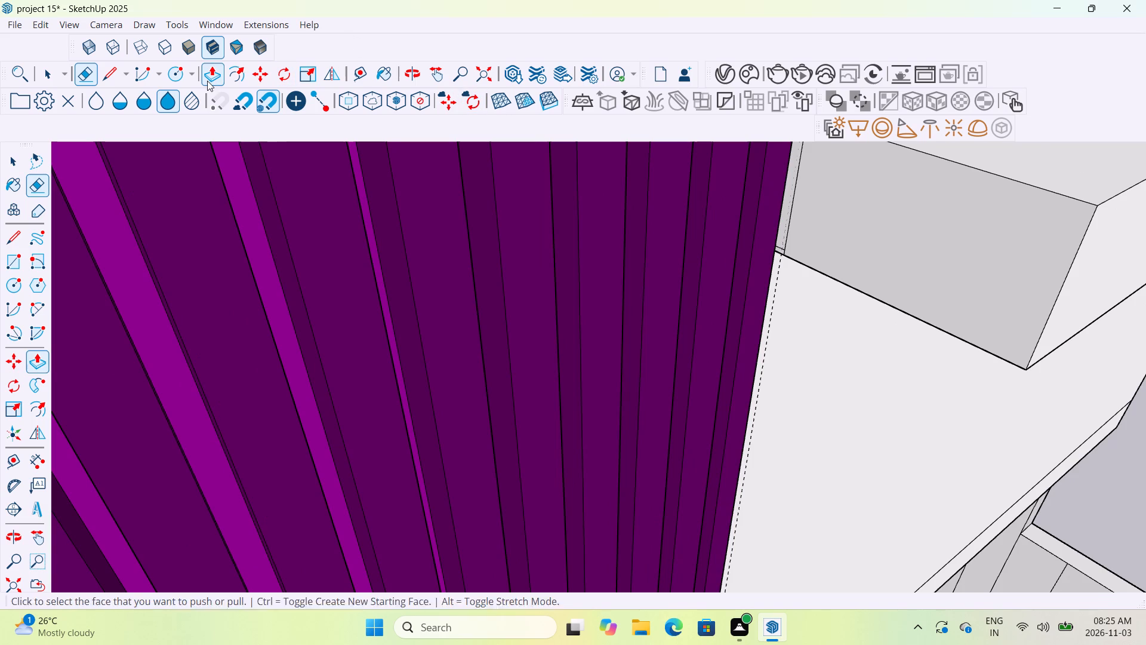
left_click_drag(921, 235, 914, 237)
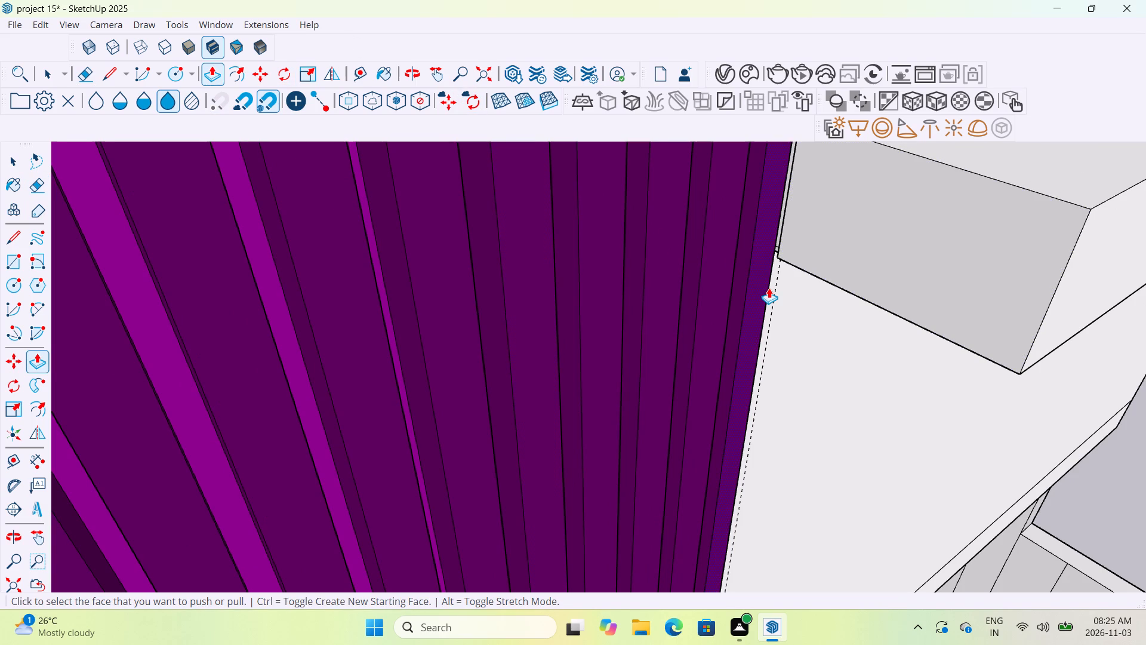
left_click(769, 288)
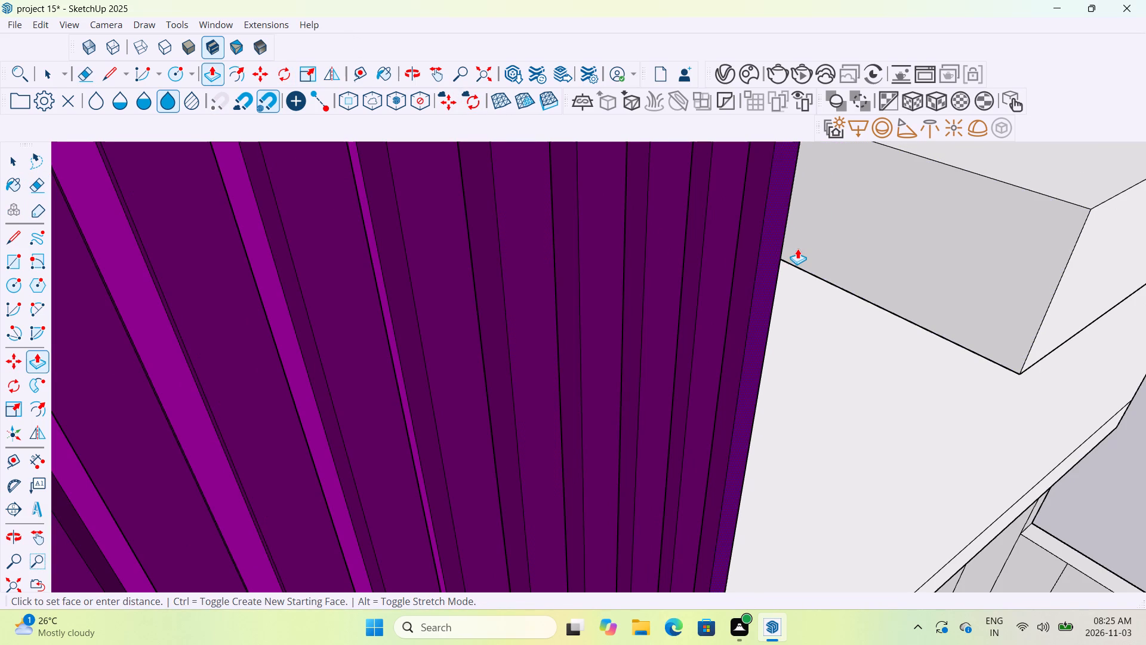
key("Escape")
left_click_drag(879, 235, 872, 241)
scroll(756, 269, "down", 6)
middle_click_drag(756, 269, 574, 303)
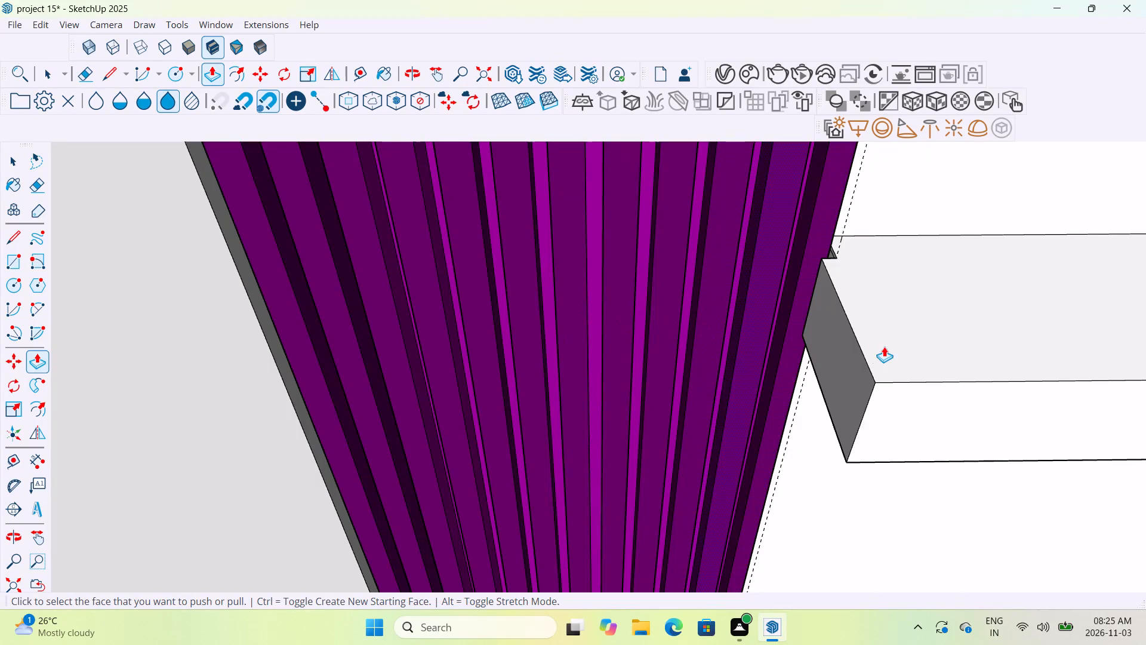
left_click(845, 354)
scroll(744, 353, "down", 9)
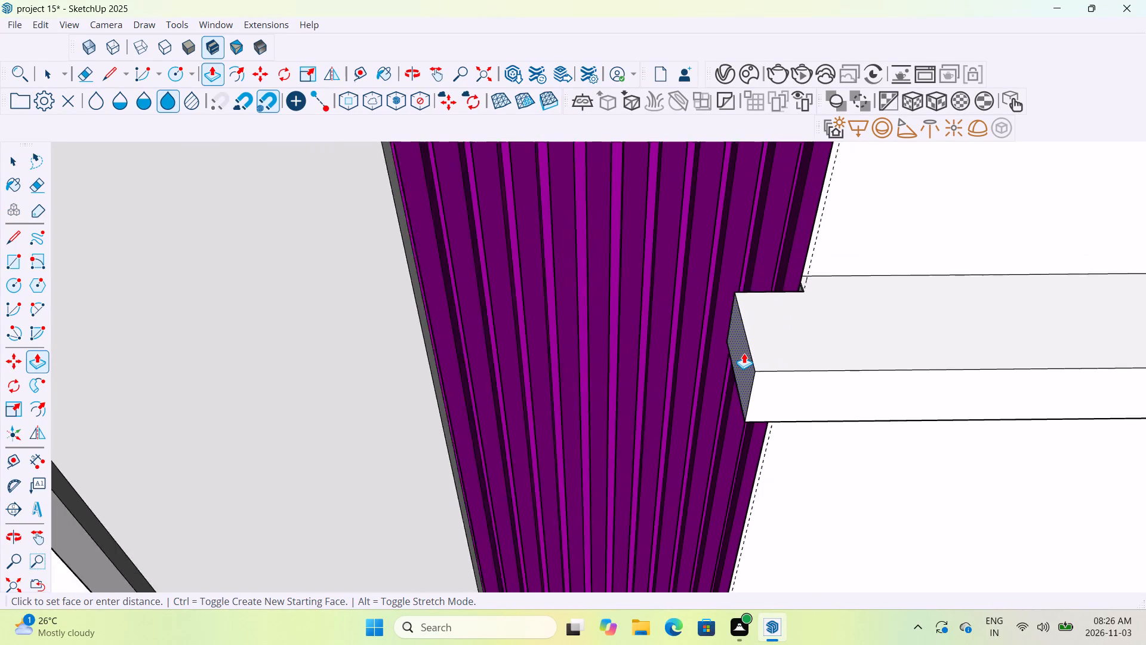
scroll(744, 353, "down", 12)
middle_click_drag(818, 384, 713, 371)
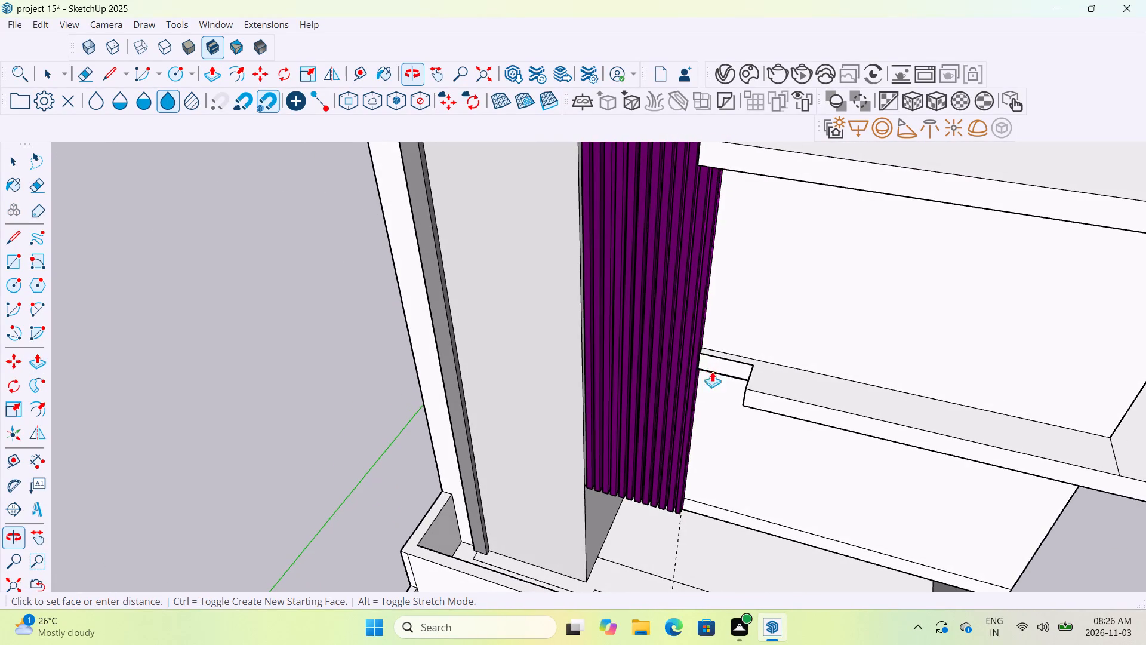
scroll(679, 358, "up", 2)
middle_click_drag(679, 358, 680, 334)
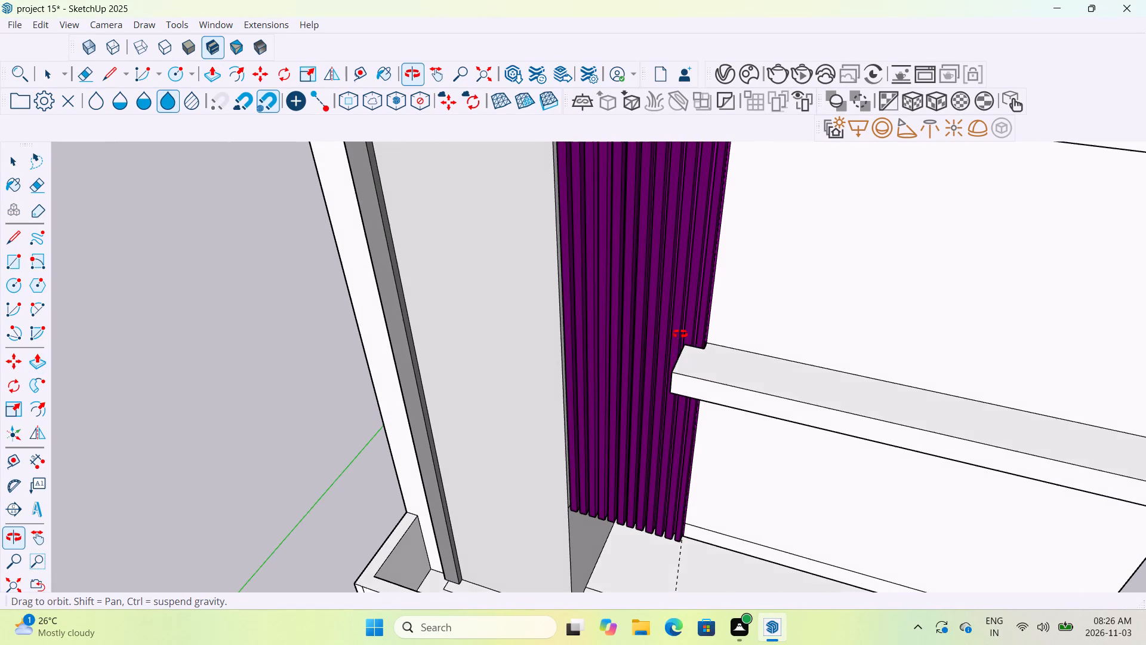
middle_click_drag(680, 334, 701, 267)
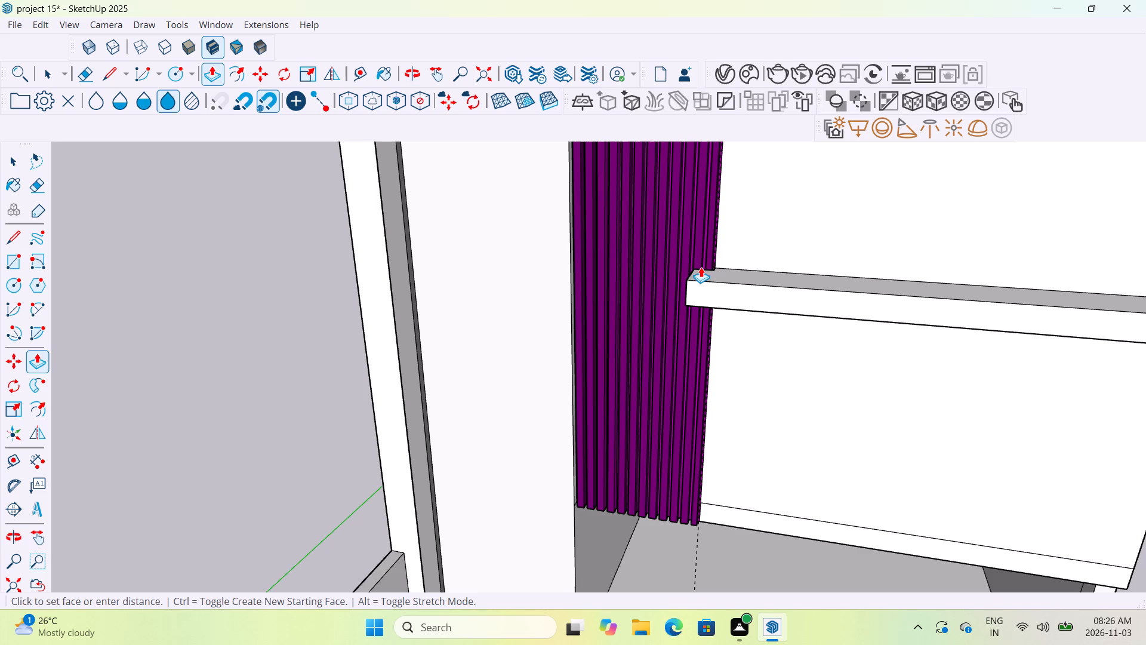
left_click(701, 267)
middle_click_drag(830, 254, 852, 346)
scroll(852, 346, "down", 5)
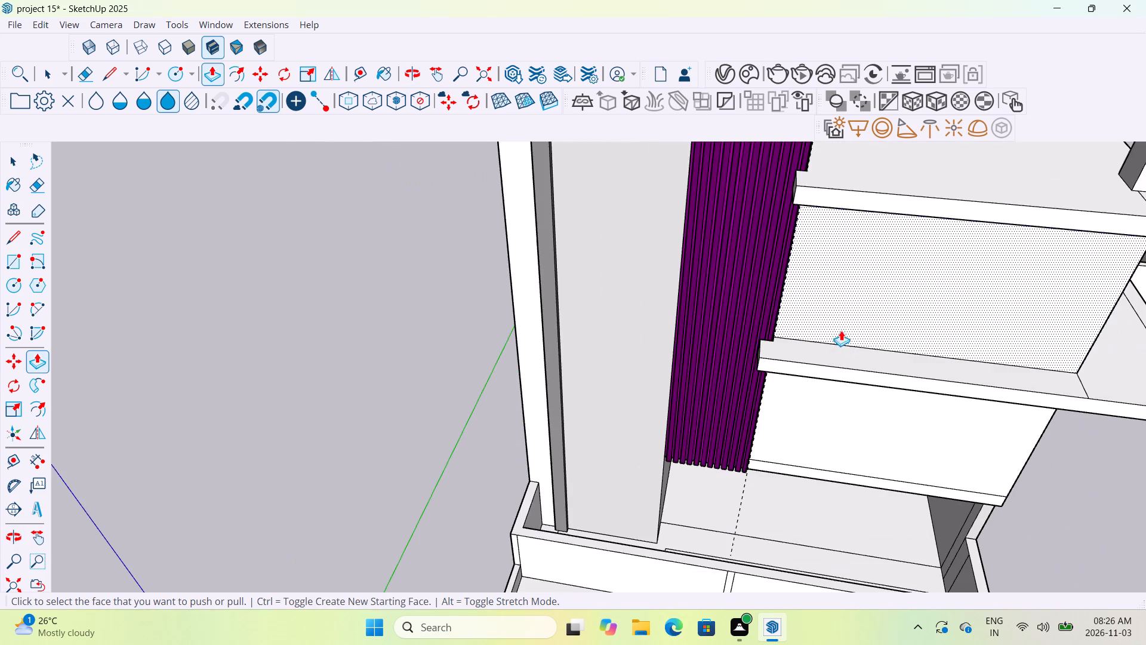
Push/Pull the lower slab's extended end face again, aligning it with a vertical edge of the purple slats.
middle_click_drag(834, 320, 812, 244)
scroll(812, 244, "down", 5)
scroll(777, 162, "up", 2)
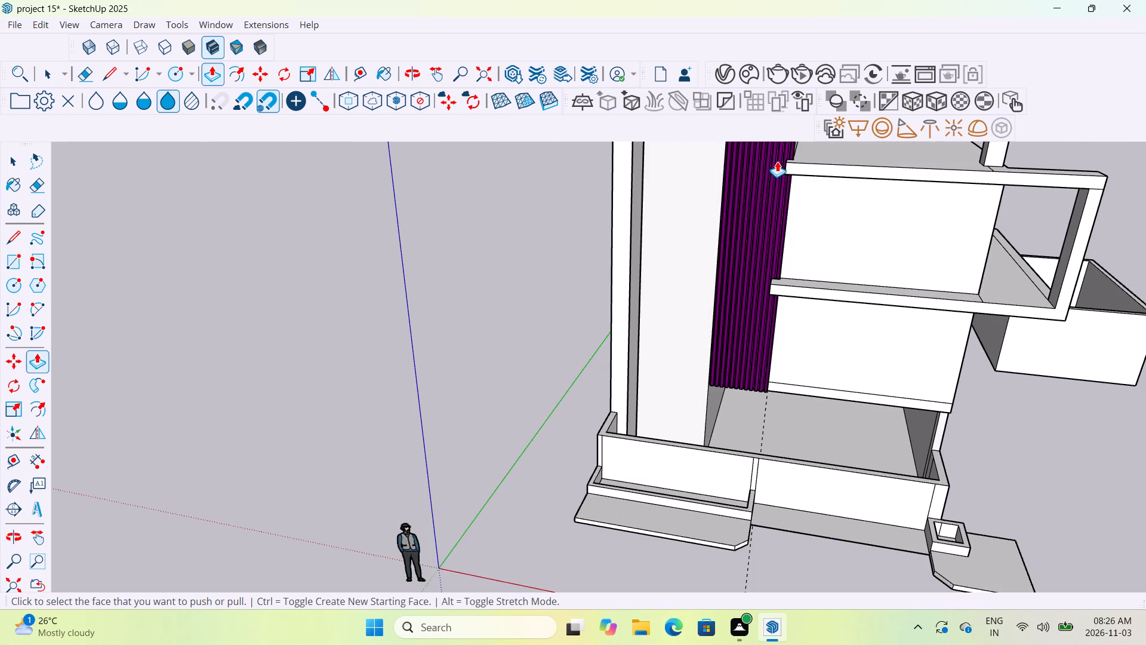
scroll(777, 161, "up", 10)
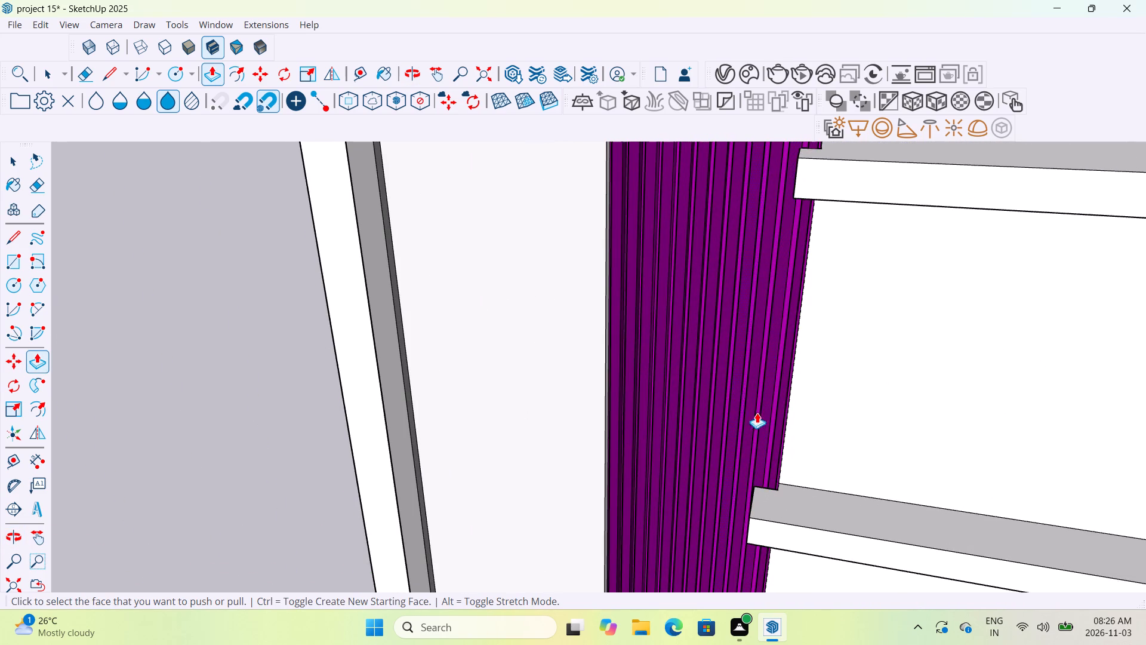
scroll(762, 478, "up", 8)
middle_click_drag(760, 522, 881, 468)
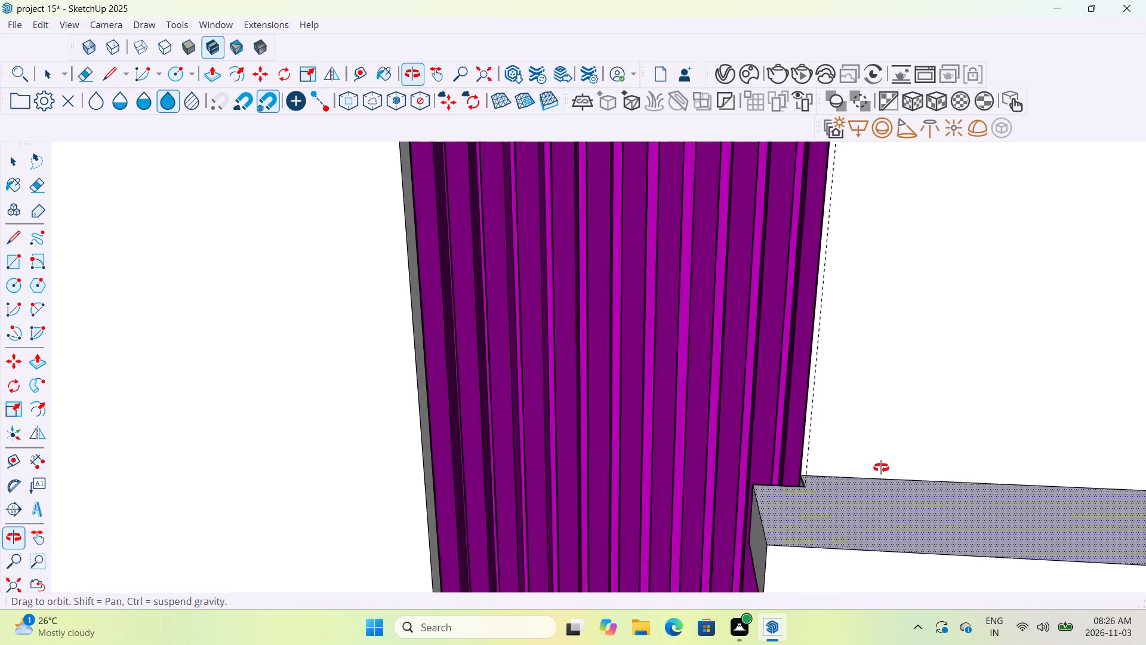
middle_click_drag(881, 468, 925, 457)
left_click(775, 511)
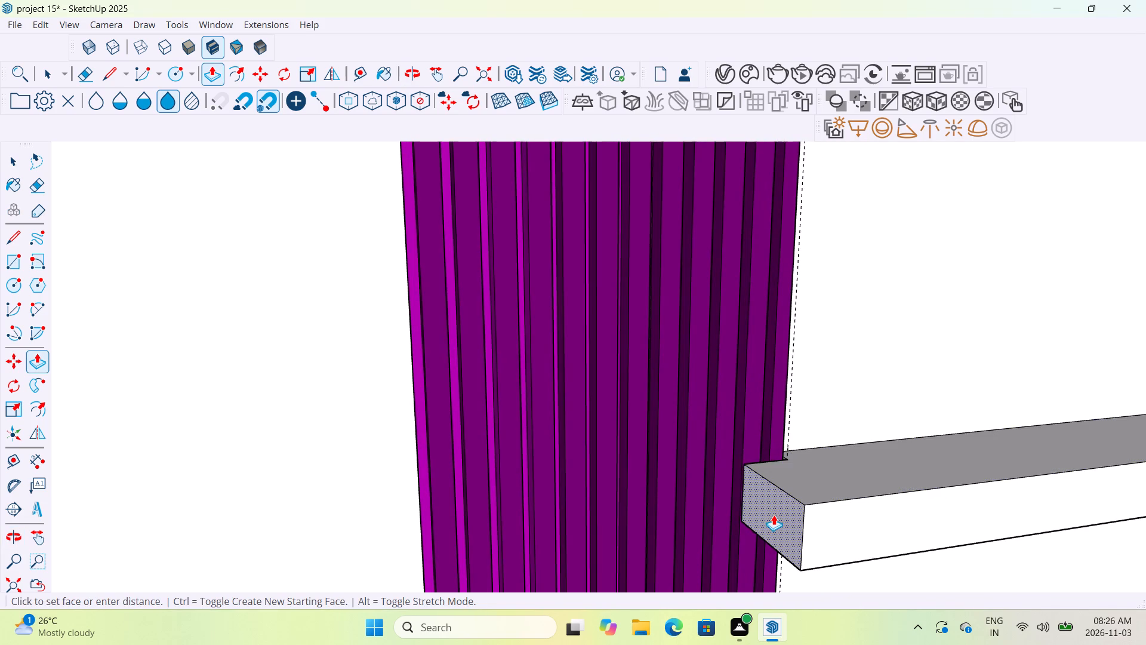
left_click(741, 404)
middle_click_drag(828, 373, 849, 435)
scroll(849, 435, "down", 6)
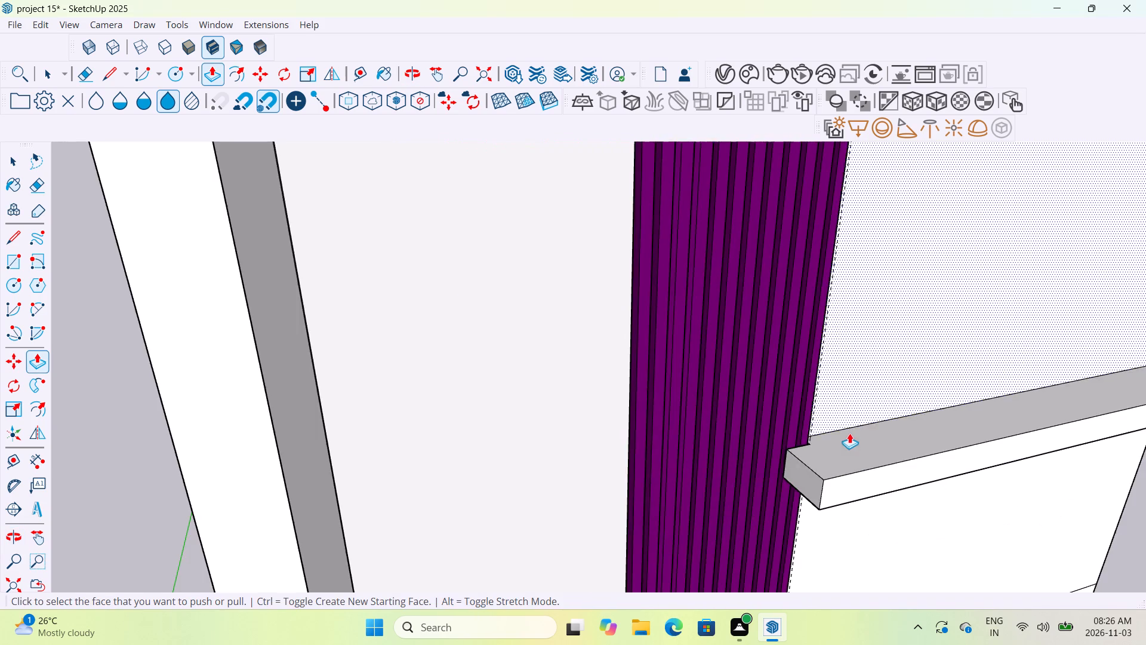
Push/Pull the lower slab's extended end face in small adjustments, aligning it with a vertical edge of the purple slats.
scroll(840, 416, "down", 6)
scroll(855, 236, "up", 16)
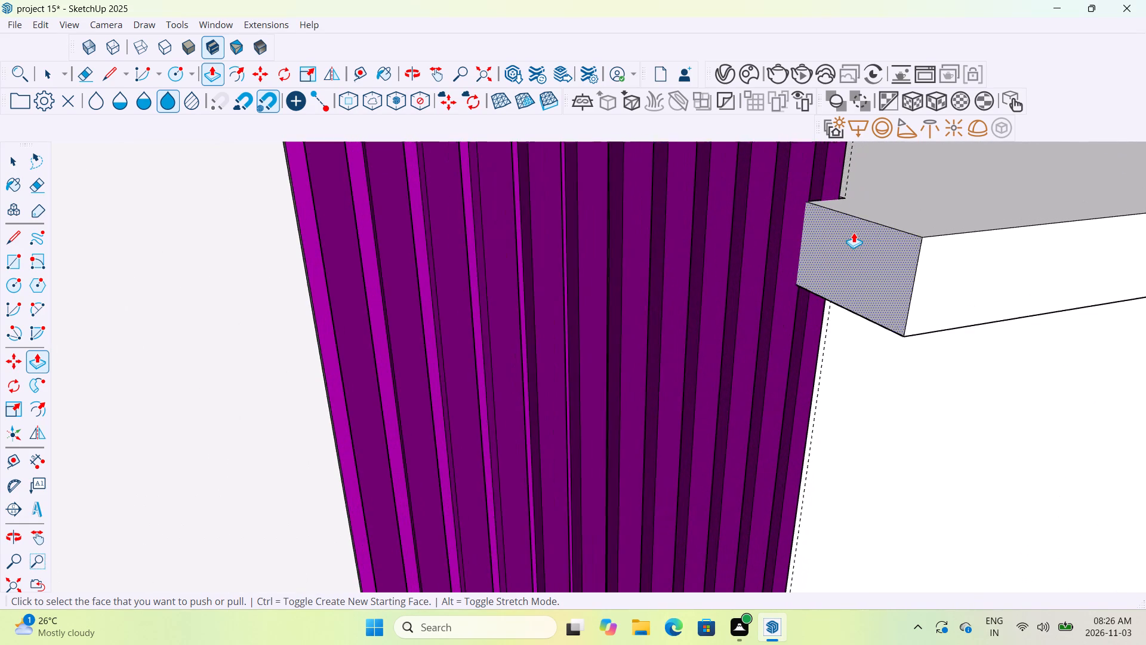
left_click(848, 234)
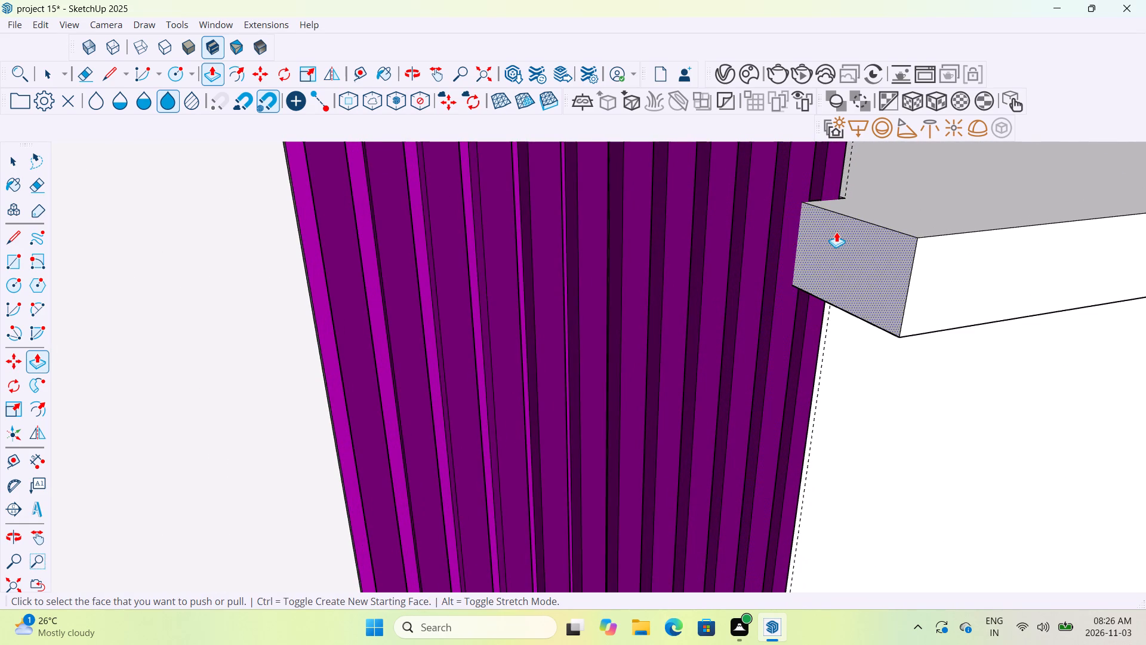
left_click(836, 232)
left_click_drag(830, 239, 822, 242)
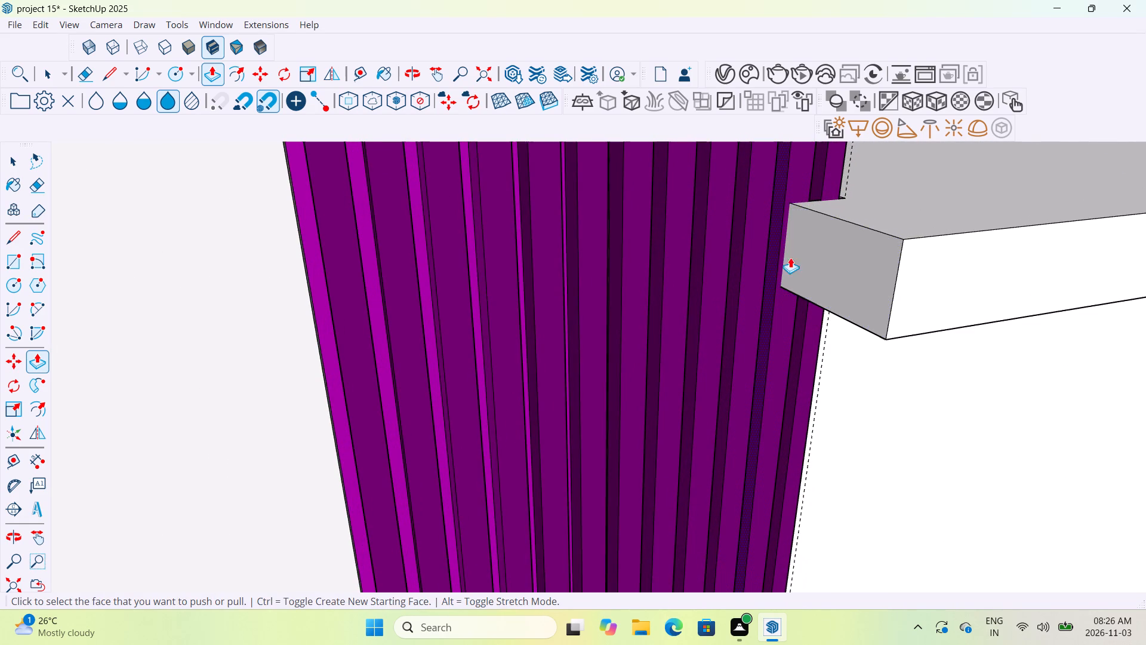
left_click_drag(812, 256, 805, 257)
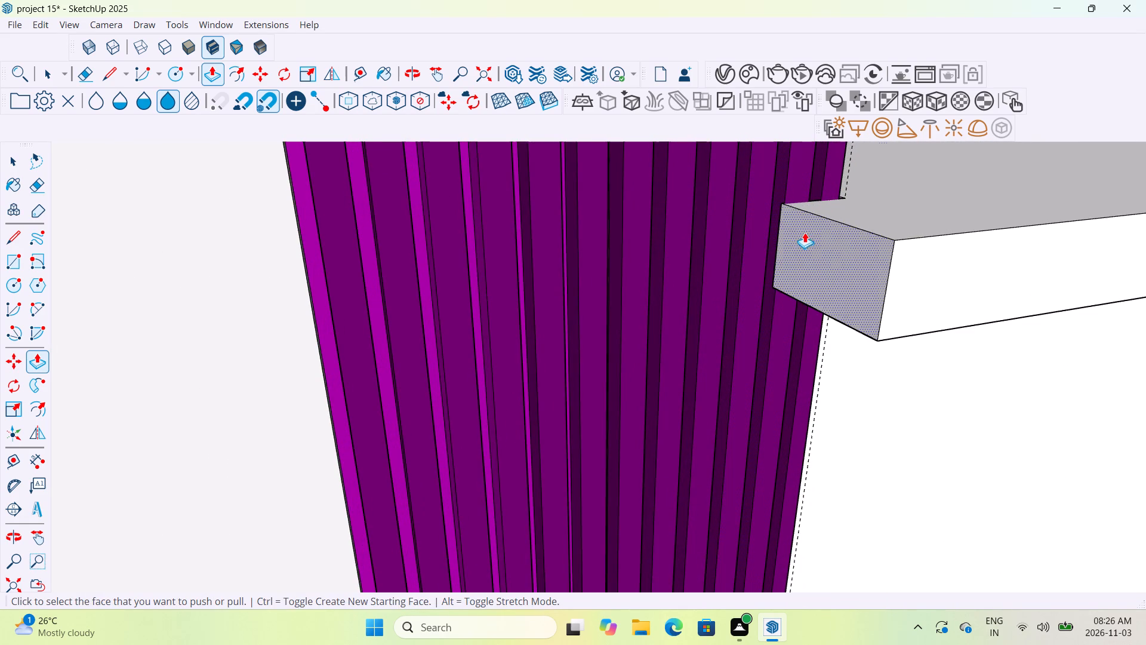
left_click(805, 233)
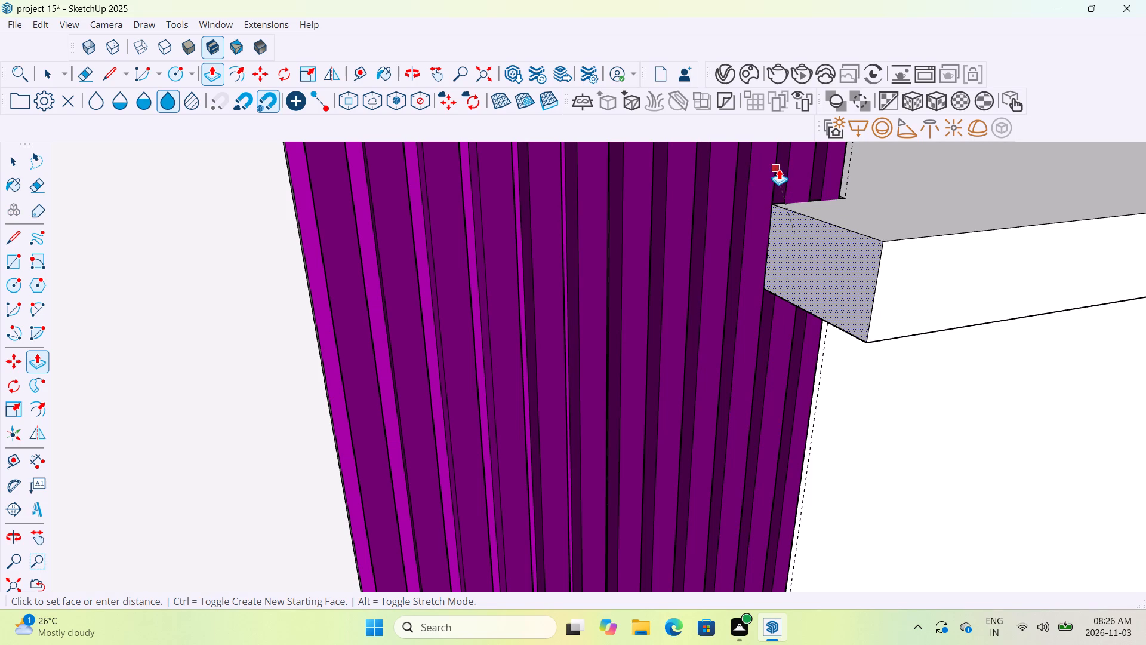
left_click(785, 158)
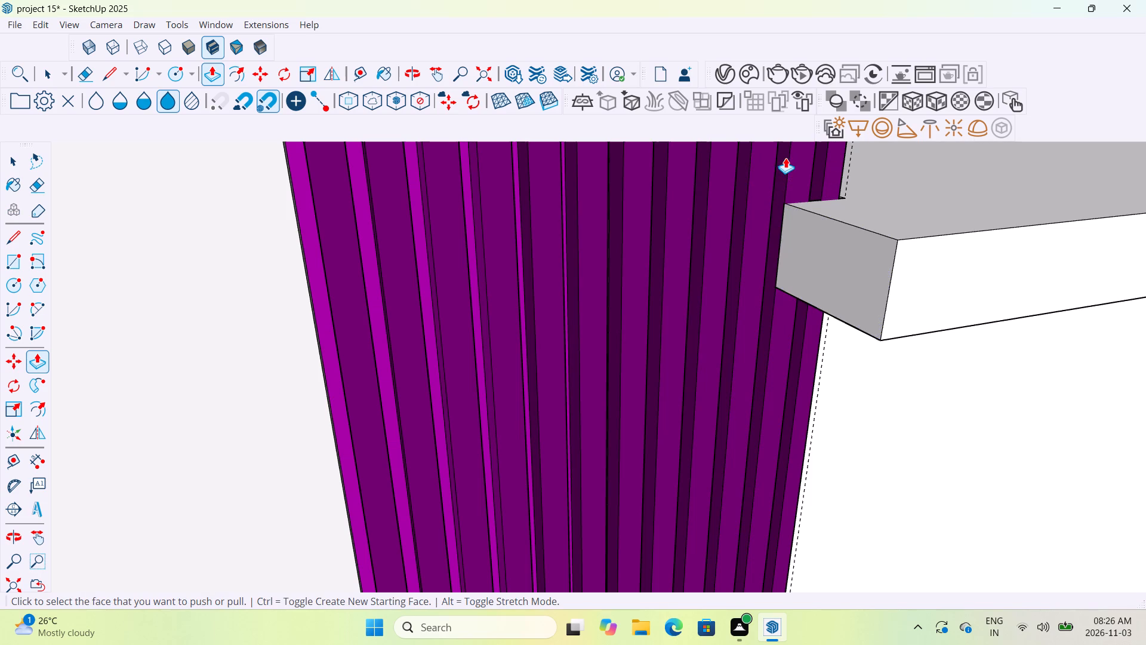
Examine the lower slab's extended end against the purple slats and upper slab, from the front, above and underneath.
scroll(888, 397, "down", 20)
scroll(888, 397, "down", 5)
scroll(888, 396, "up", 1)
scroll(888, 396, "down", 2)
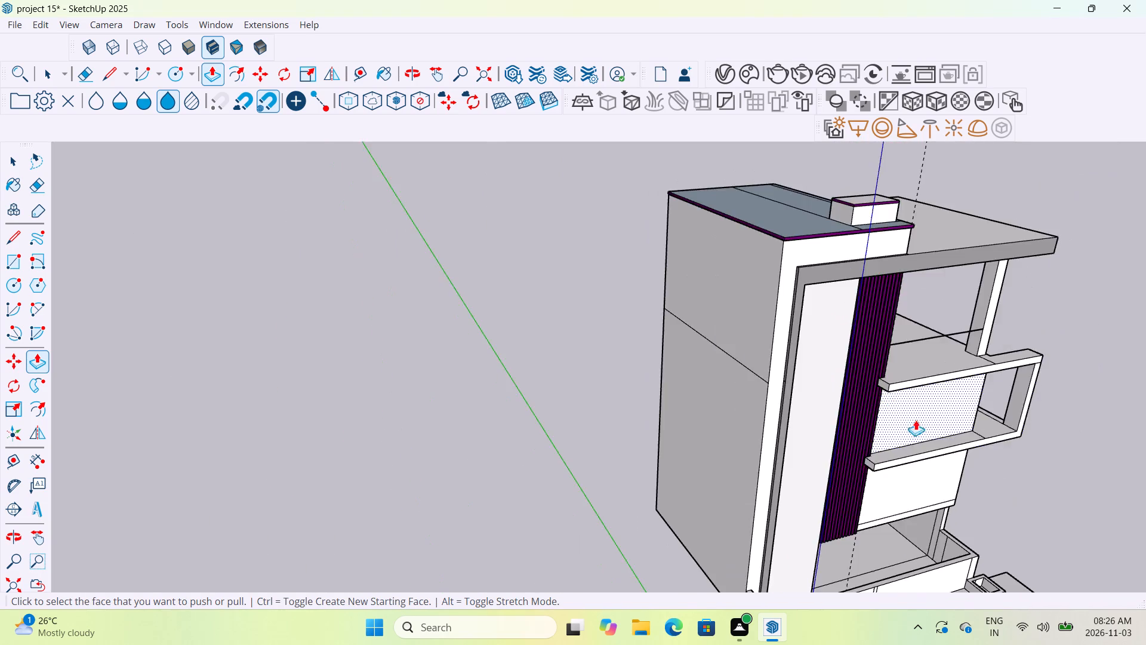
scroll(919, 425, "down", 8)
middle_click_drag(955, 512, 865, 392)
middle_click_drag(1013, 509, 928, 455)
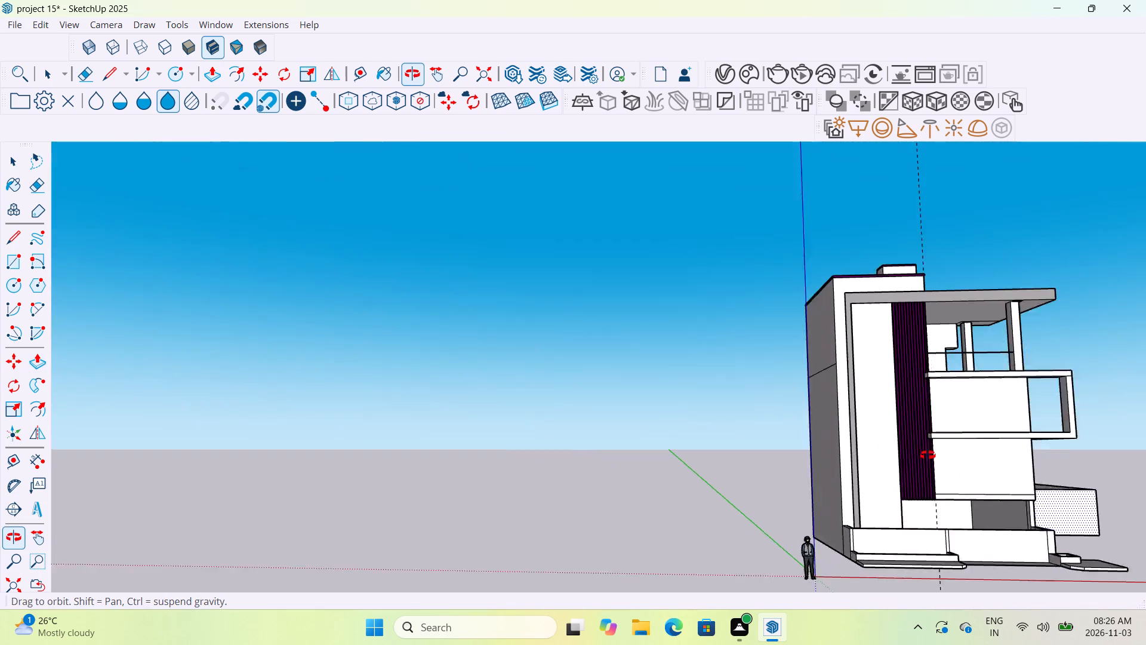
middle_click_drag(928, 455, 917, 450)
scroll(951, 448, "up", 14)
scroll(945, 425, "down", 12)
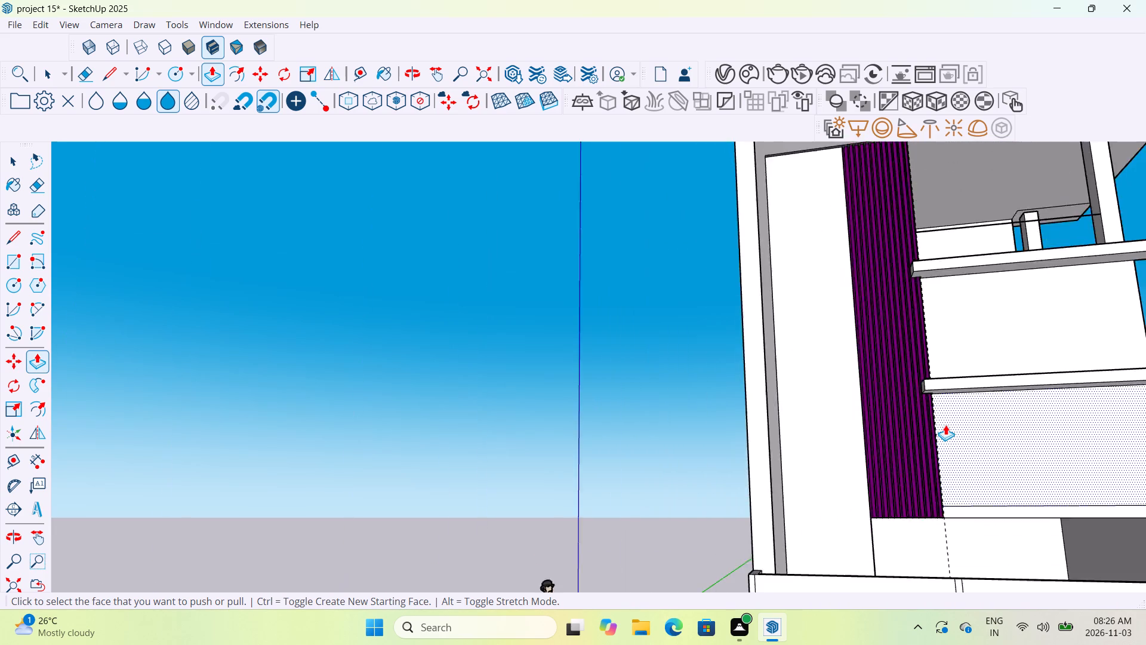
scroll(945, 425, "down", 3)
middle_click(994, 499)
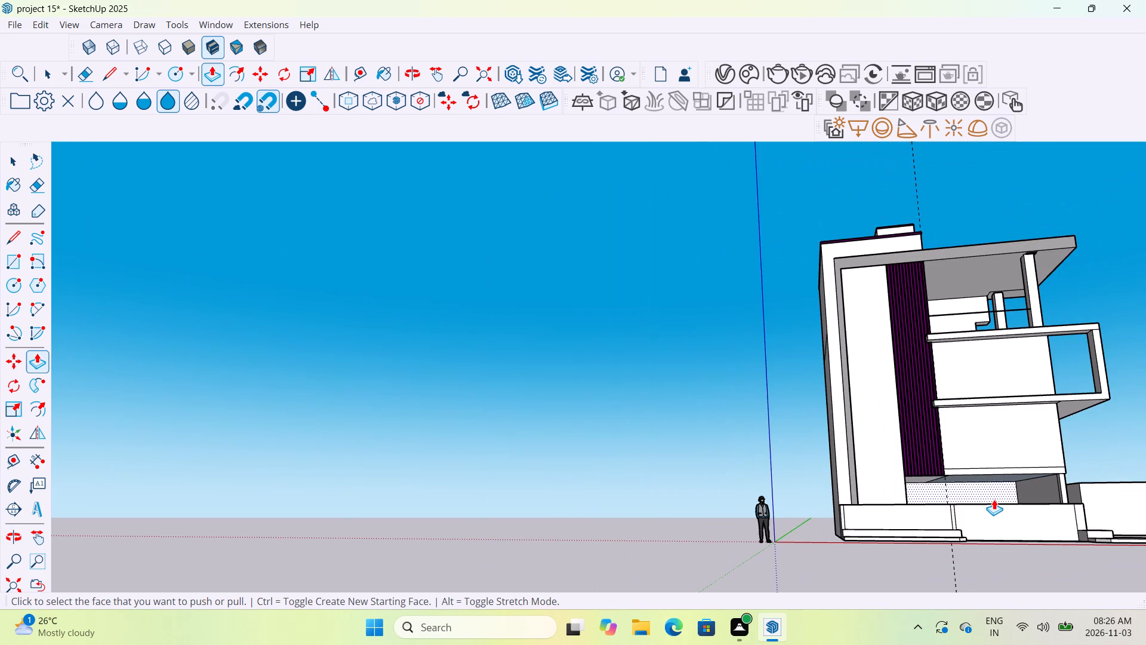
scroll(990, 499, "up", 6)
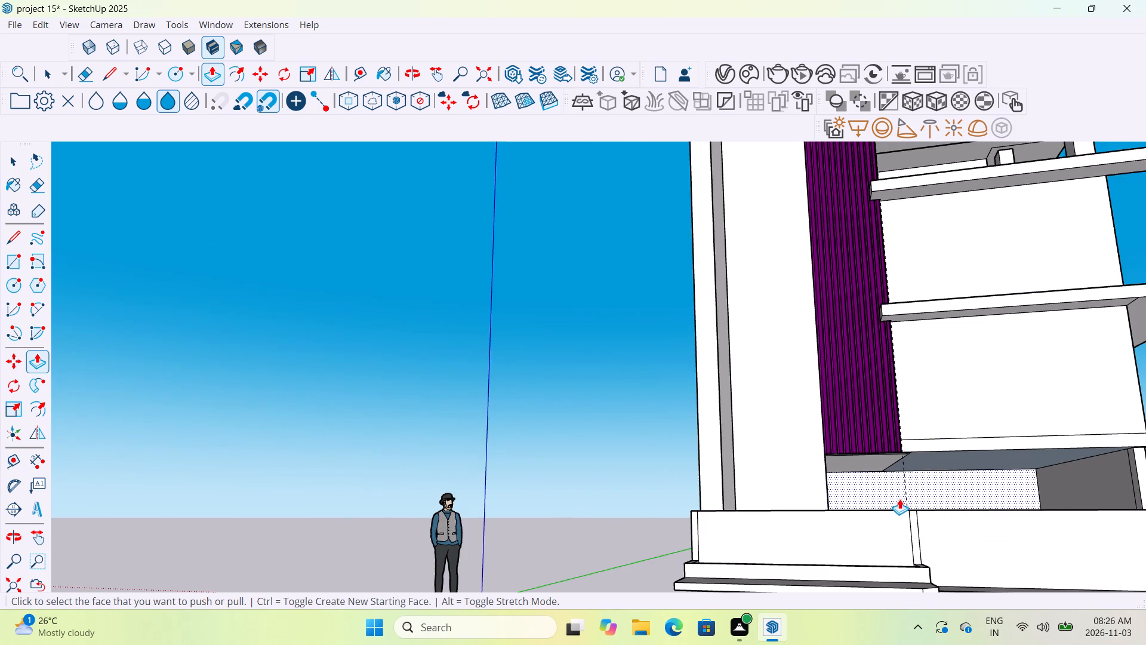
middle_click_drag(899, 499, 950, 516)
scroll(950, 516, "down", 7)
middle_click_drag(1045, 469, 947, 553)
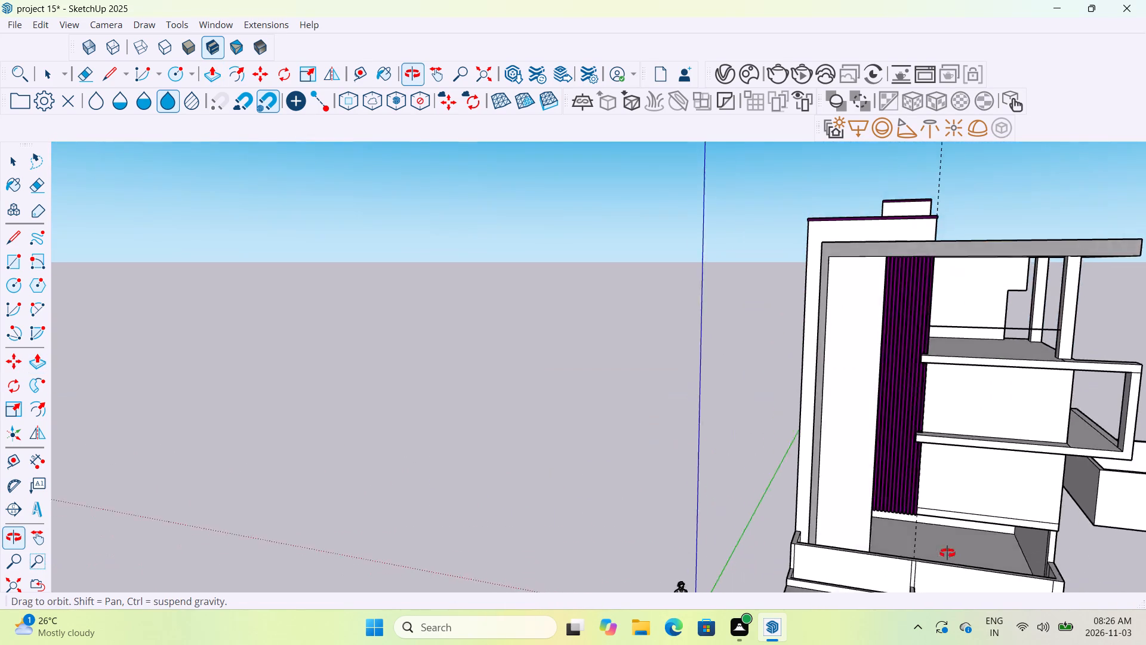
middle_click_drag(947, 553, 947, 552)
scroll(931, 500, "up", 12)
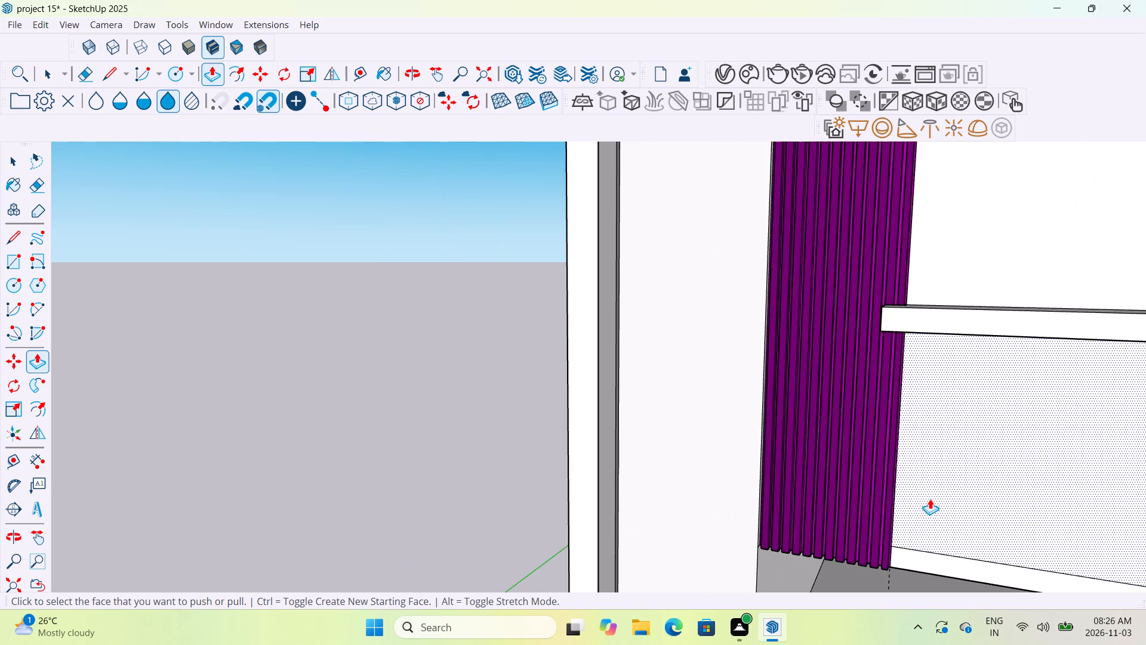
scroll(930, 499, "down", 6)
middle_click_drag(930, 499, 956, 456)
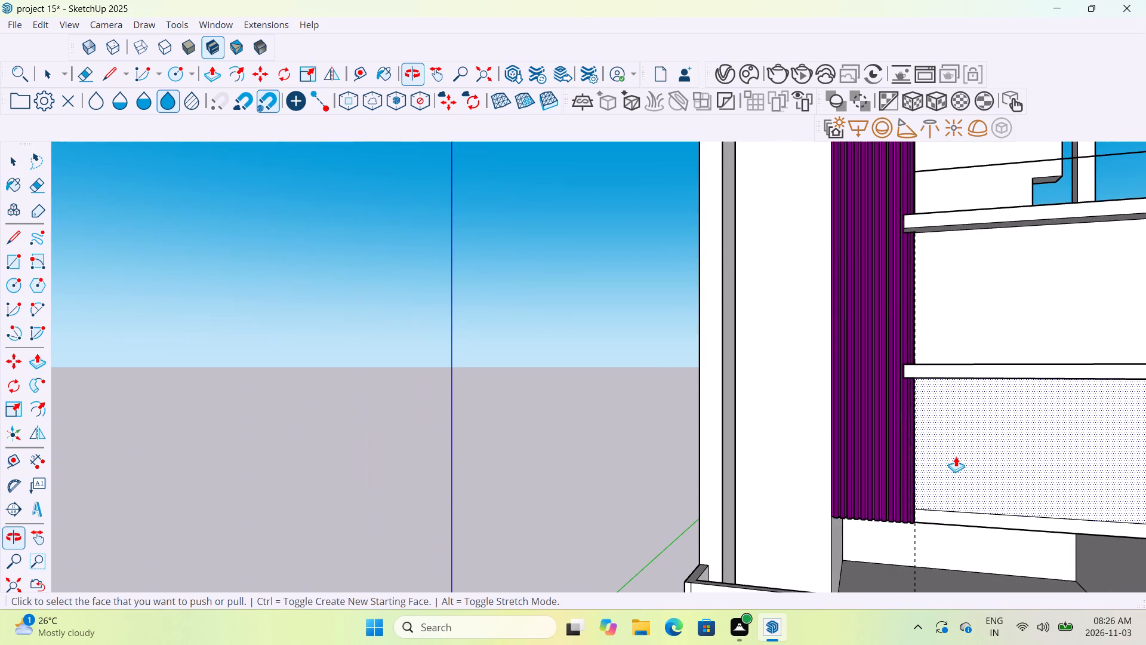
scroll(928, 389, "up", 12)
middle_click_drag(930, 389, 922, 293)
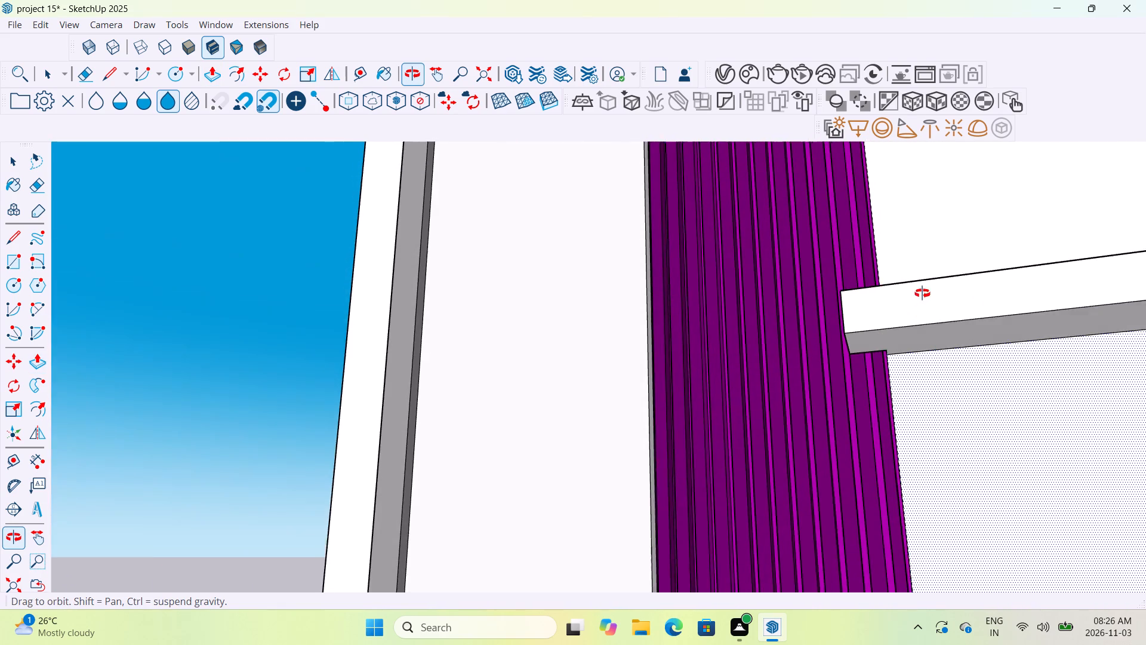
middle_click_drag(922, 293, 901, 249)
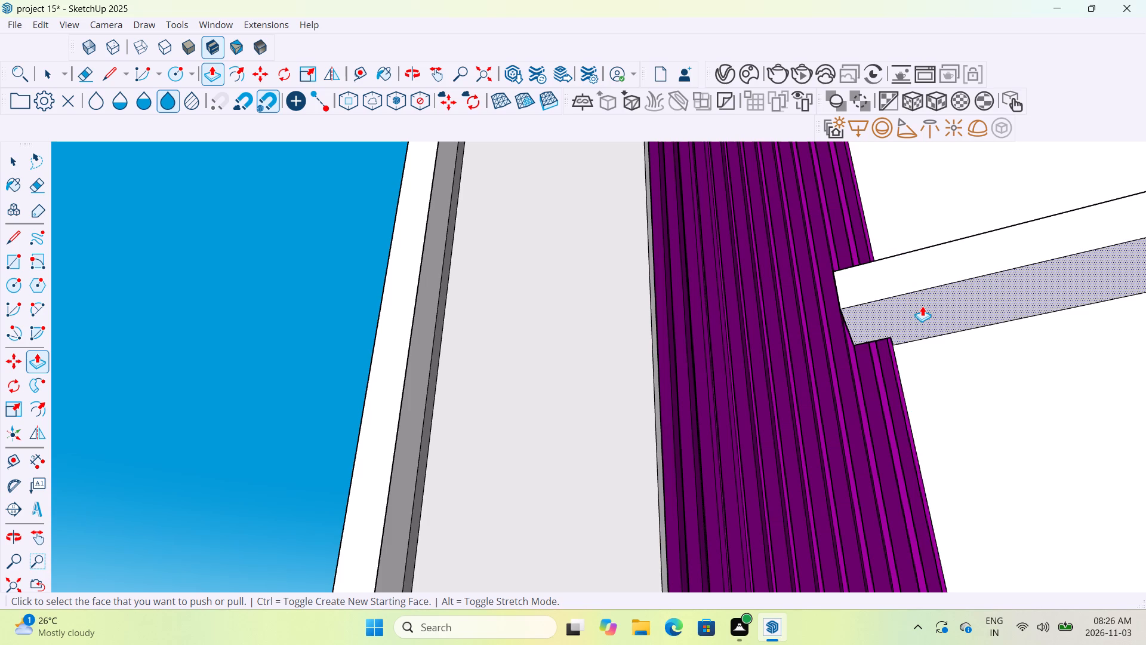
scroll(926, 314, "up", 6)
scroll(883, 359, "up", 6)
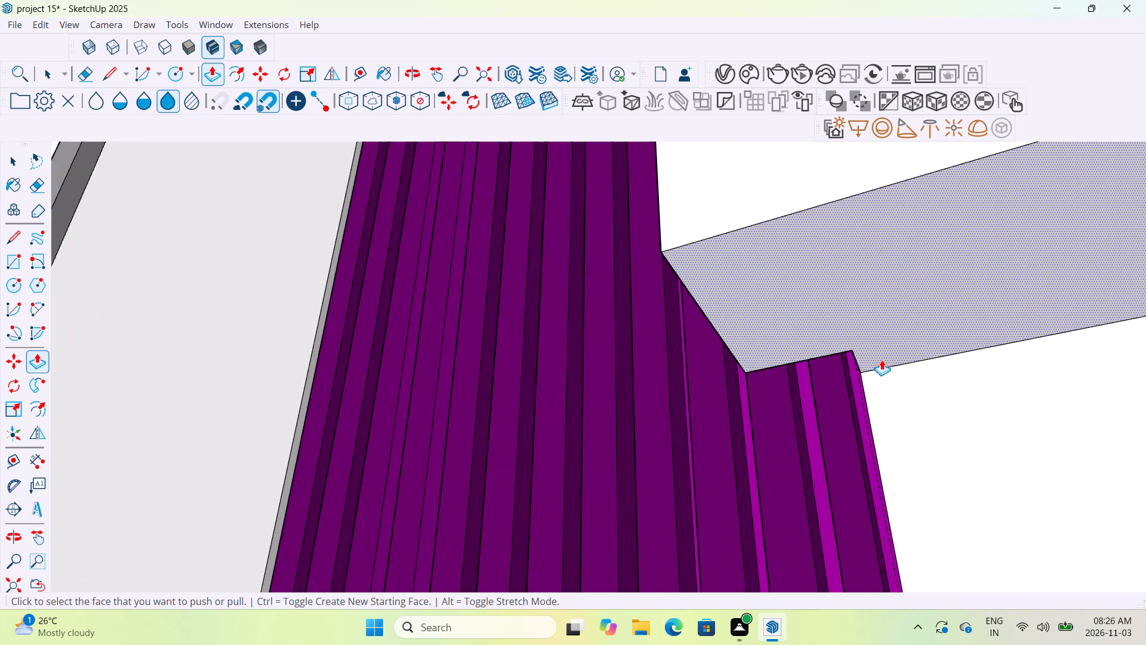
scroll(882, 360, "up", 10)
scroll(870, 360, "down", 5)
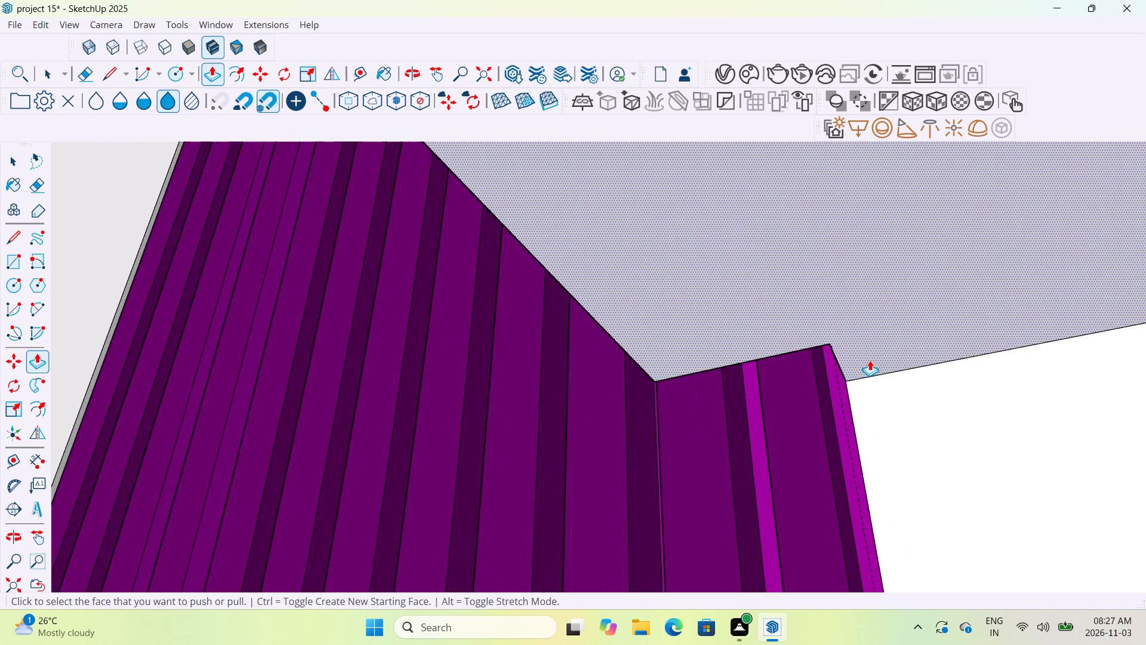
scroll(870, 360, "down", 15)
scroll(870, 360, "down", 16)
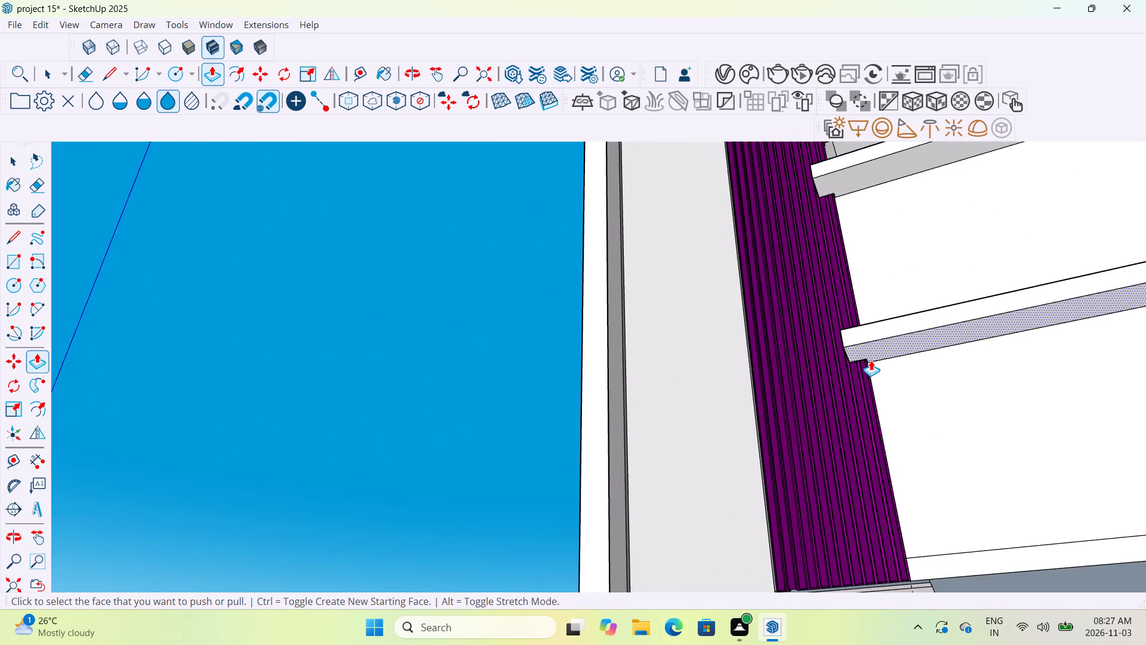
scroll(871, 360, "down", 5)
scroll(871, 360, "up", 6)
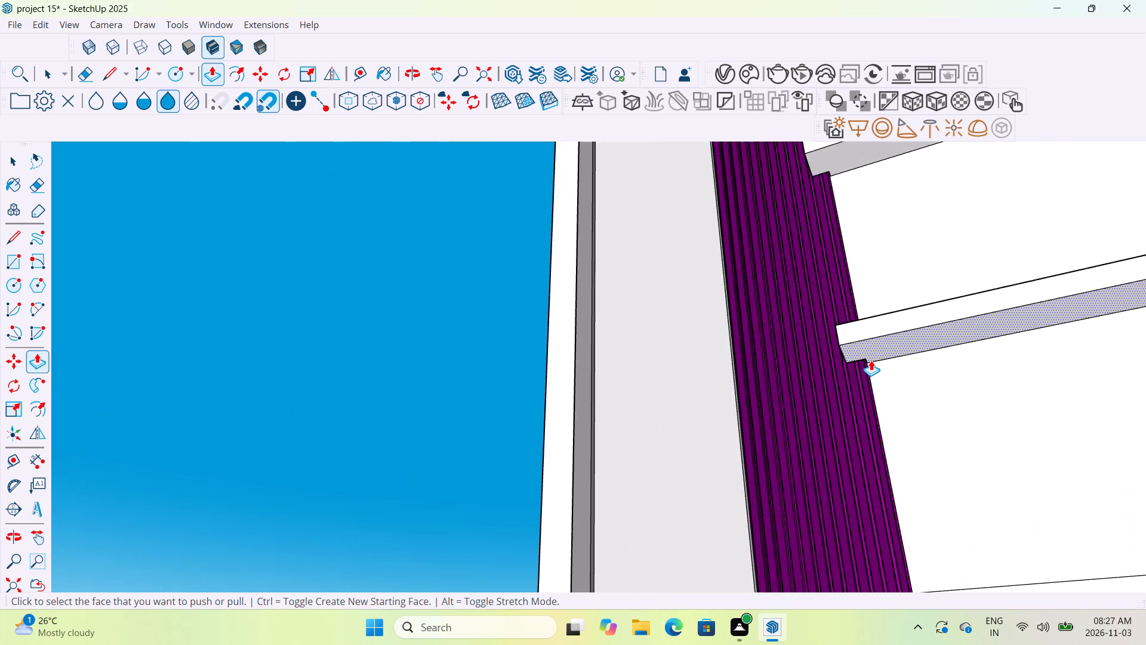
scroll(871, 360, "up", 7)
scroll(871, 360, "down", 15)
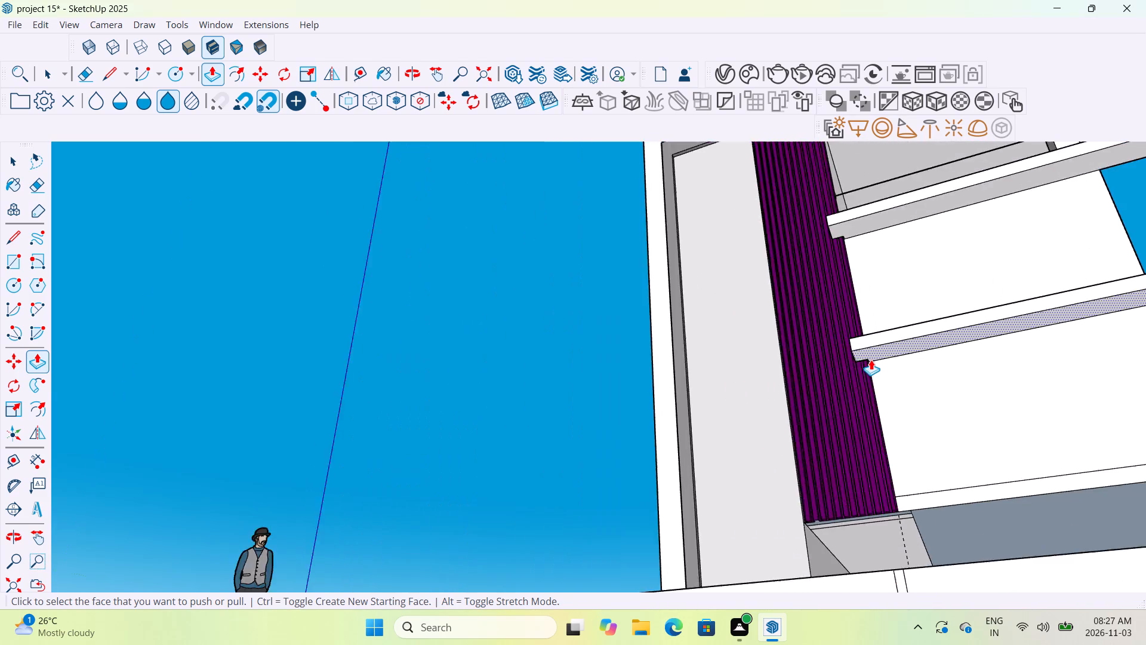
scroll(871, 360, "down", 9)
scroll(871, 360, "up", 9)
scroll(871, 360, "down", 1)
scroll(871, 360, "up", 16)
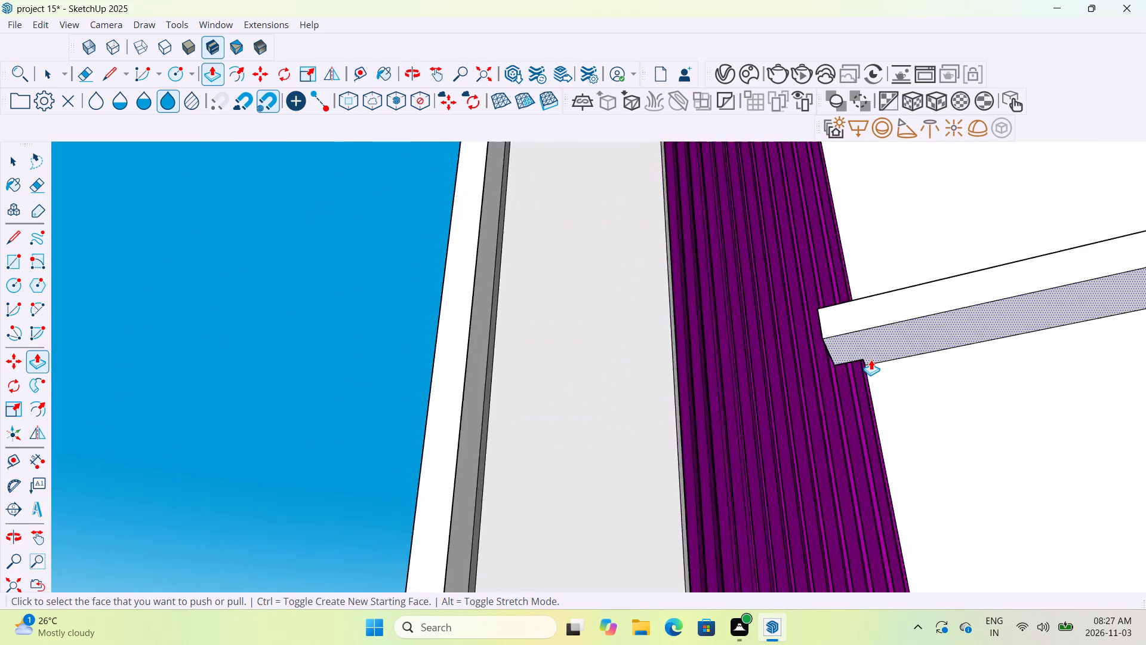
scroll(871, 360, "up", 7)
scroll(871, 360, "down", 1)
scroll(871, 360, "up", 17)
Place a guide on the lower slab's underside, offset 1' inward from the edge of its extended end.
middle_click_drag(871, 360, 872, 355)
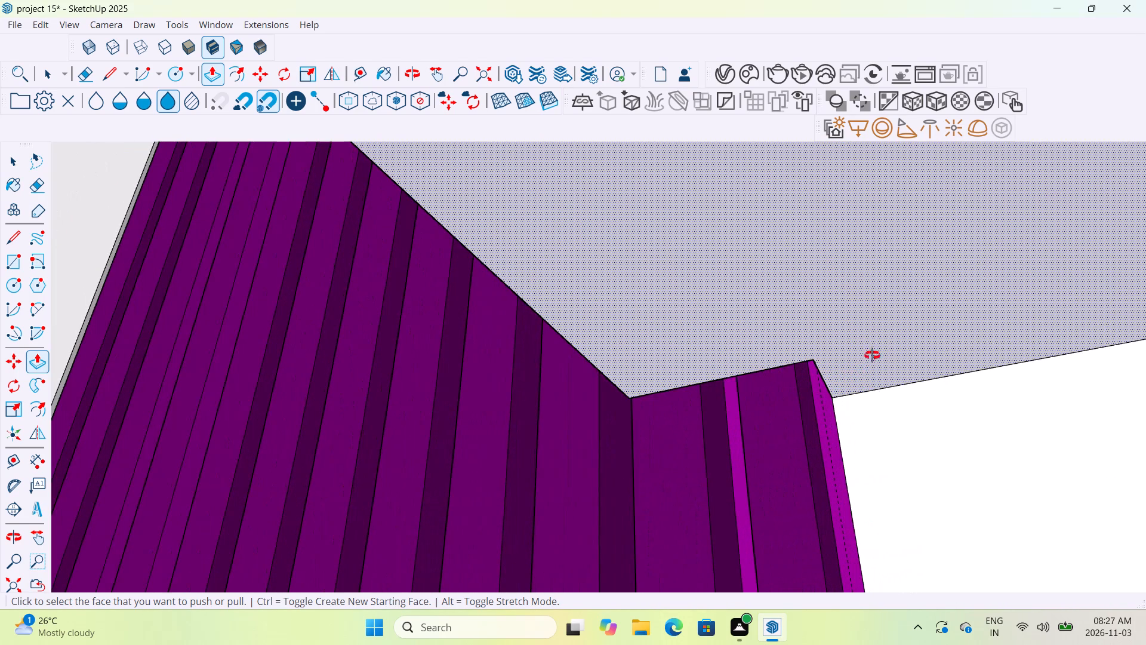
middle_click_drag(872, 355, 925, 302)
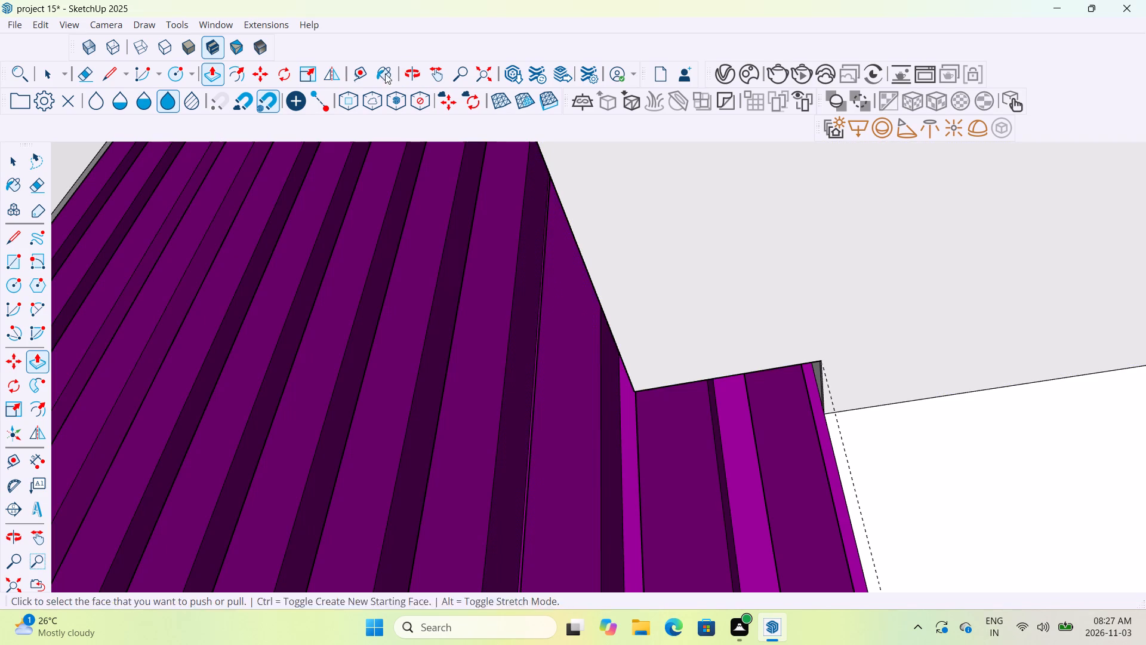
left_click(362, 73)
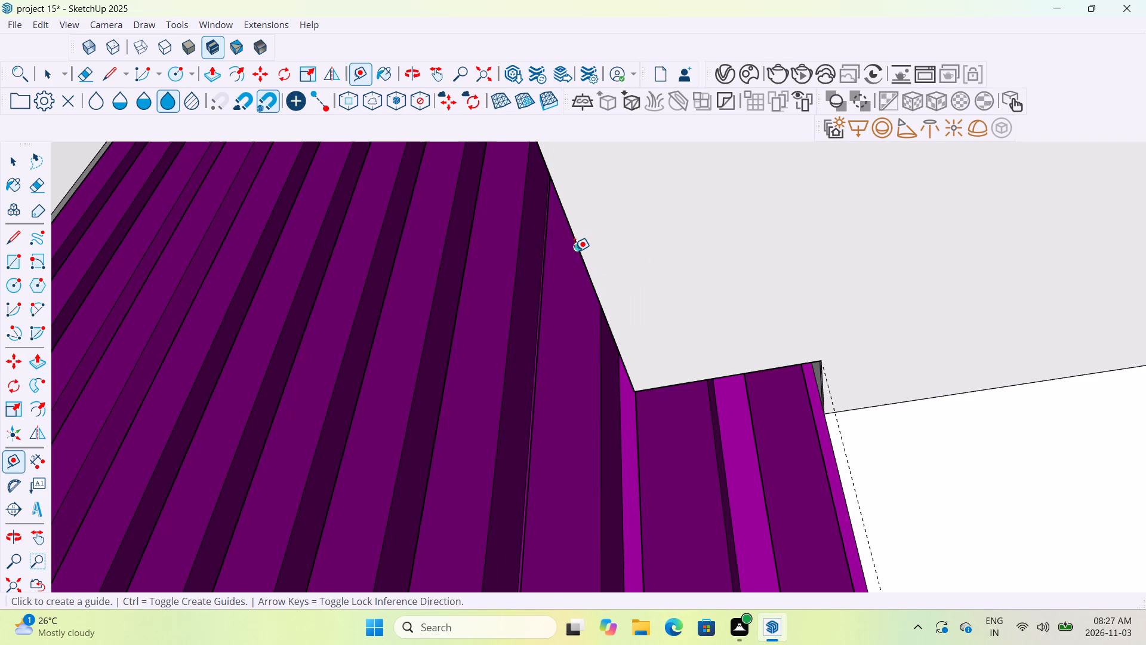
left_click(574, 251)
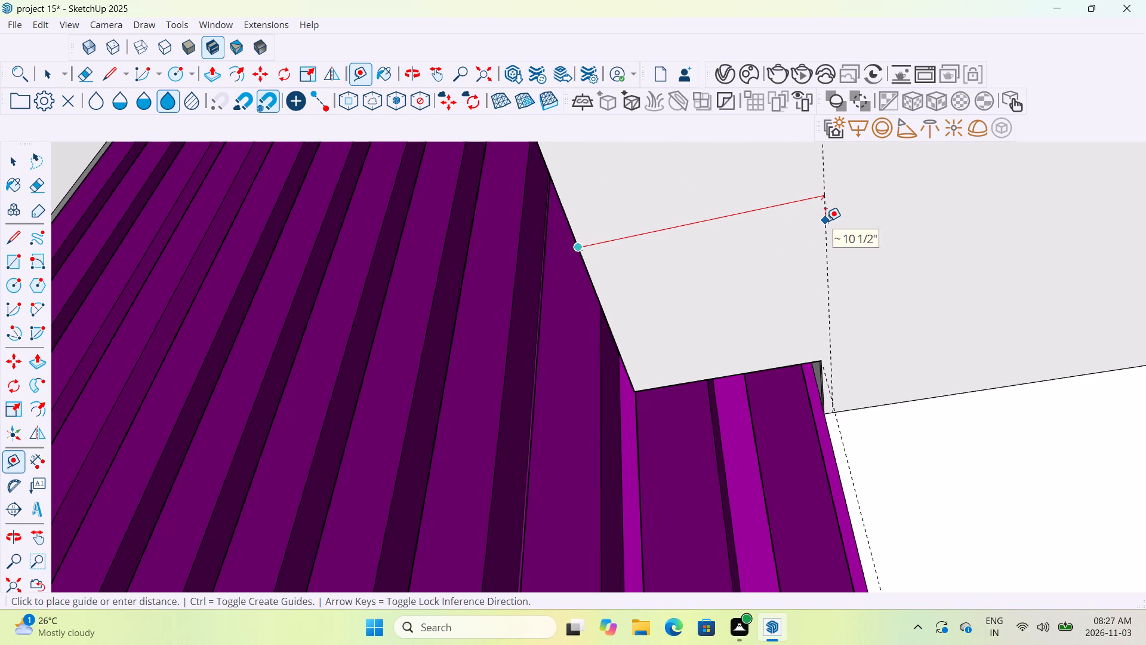
type("1'")
key("Return")
Draw a line along the guide across the lower slab's underside, marking off the end portion in front of the slats.
scroll(830, 219, "up", 3)
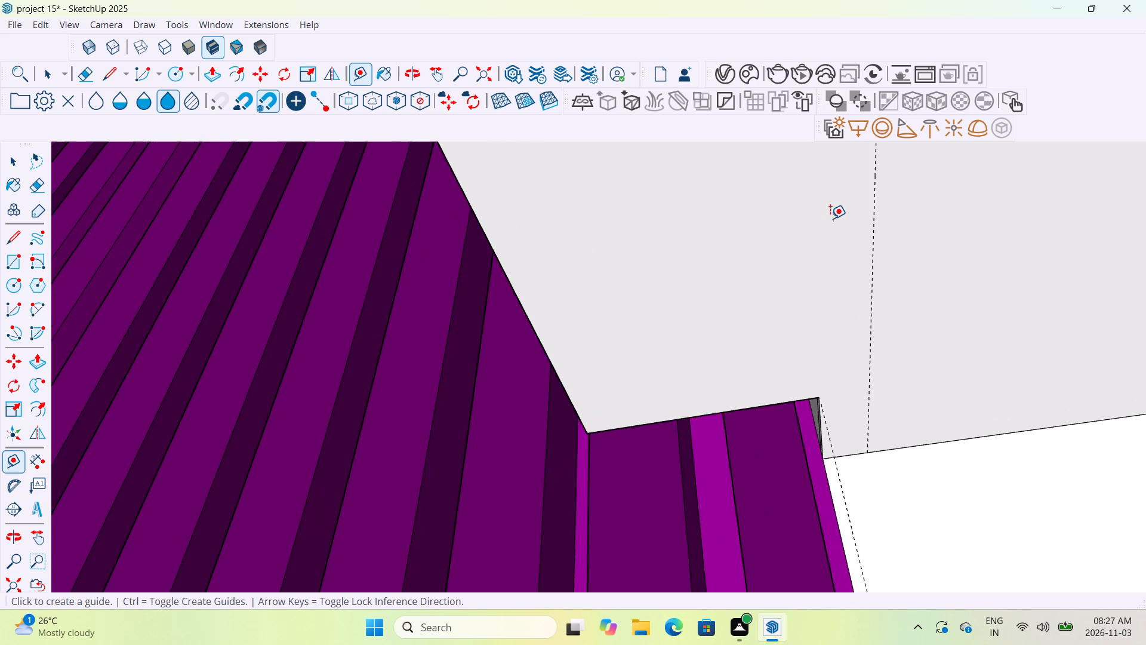
scroll(830, 219, "down", 8)
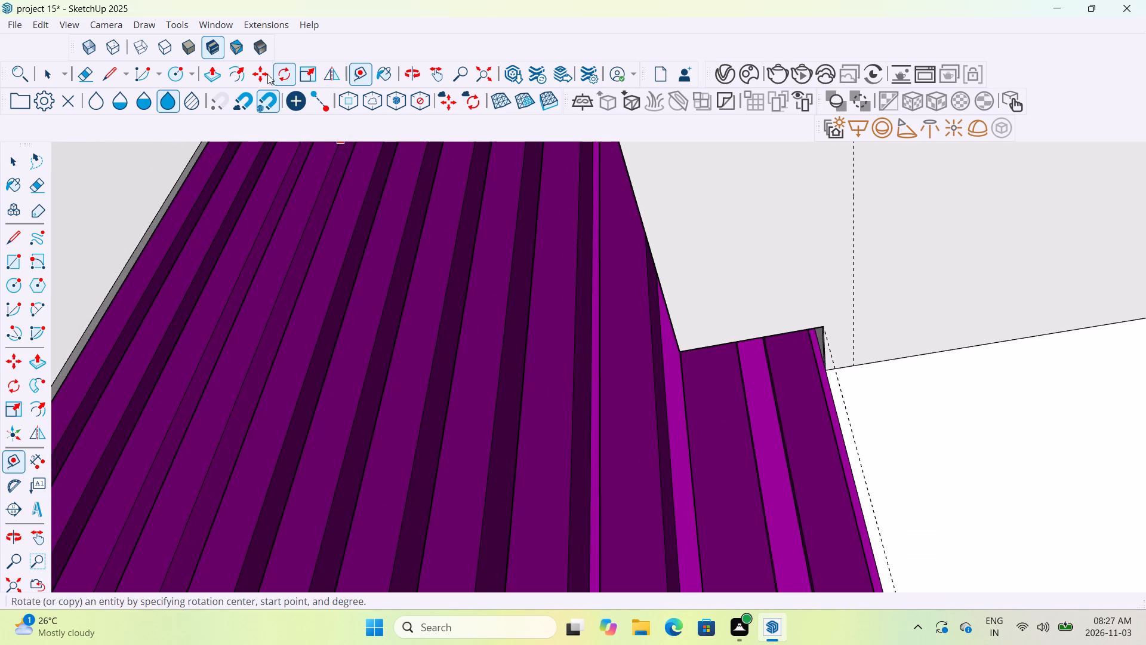
left_click(108, 75)
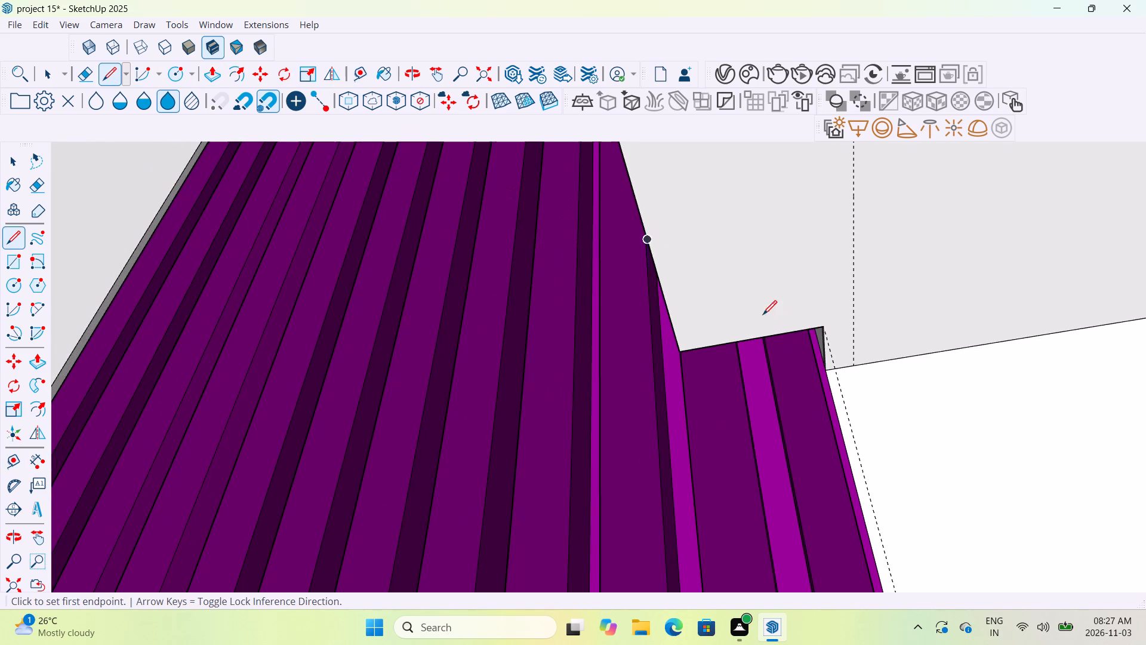
left_click(854, 367)
scroll(850, 323, "down", 13)
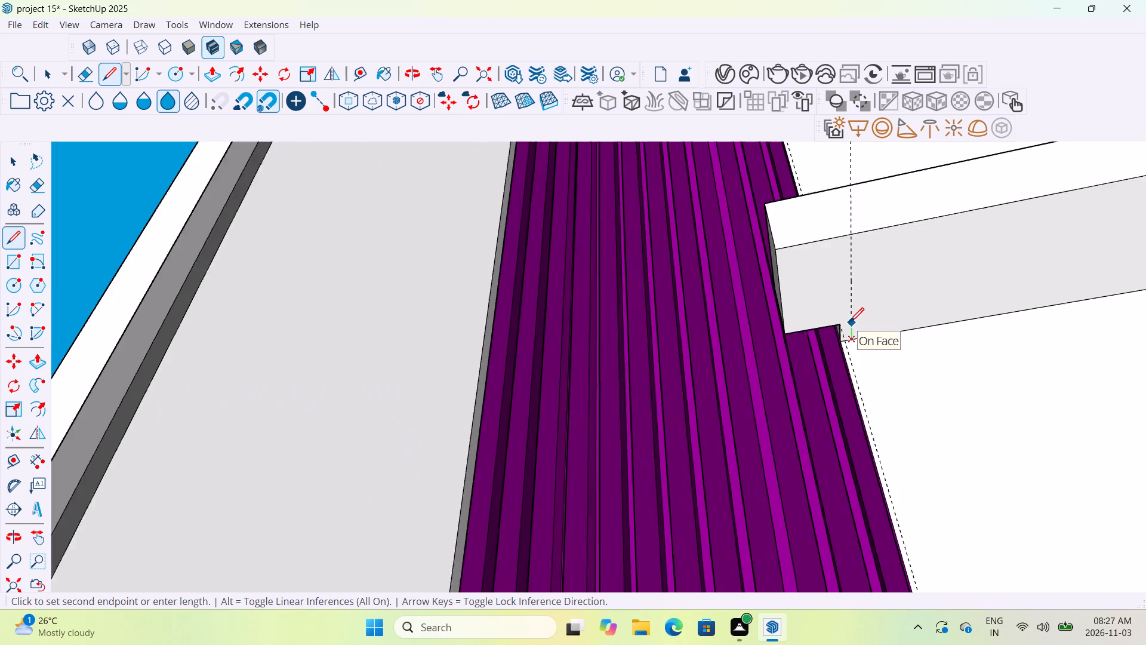
scroll(853, 242, "up", 6)
left_click(853, 242)
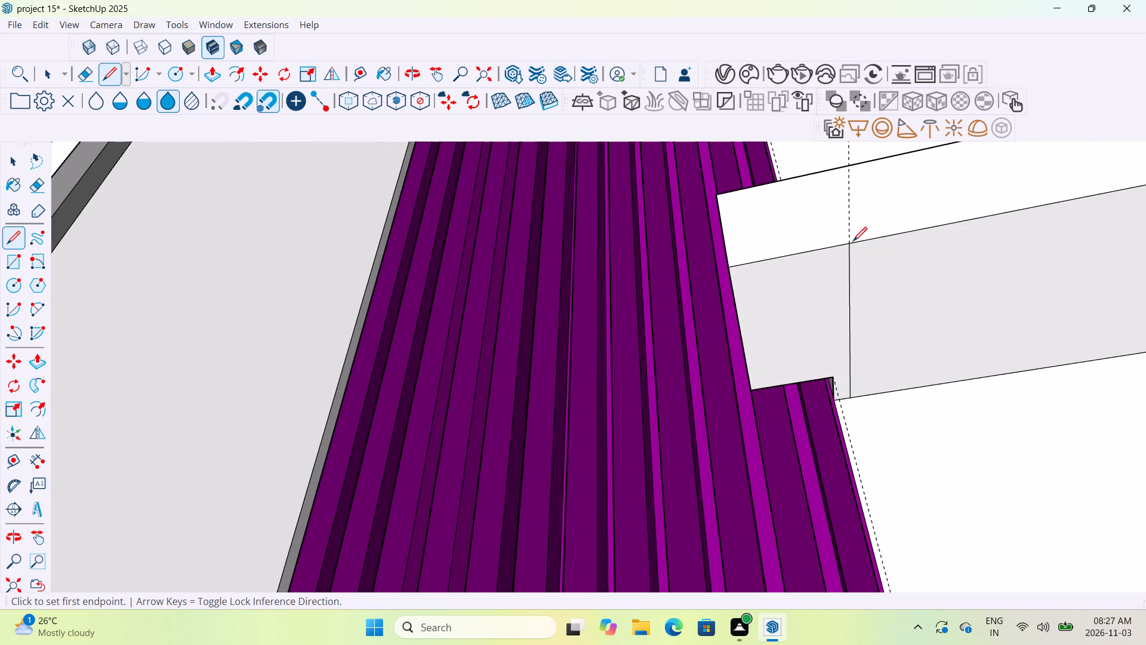
key("Escape")
Push/Pull the marked end portion of the lower slab's underside down to the top of the floor slab below, forming a vertical leg.
left_click(217, 79)
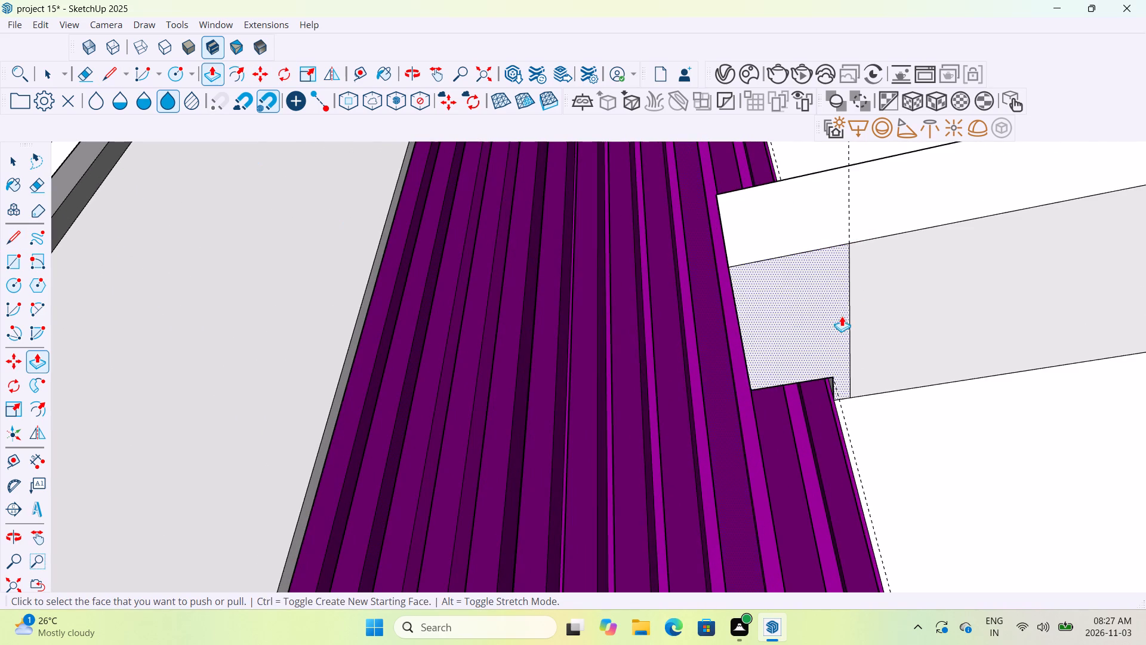
left_click(842, 315)
scroll(852, 365, "down", 20)
scroll(852, 365, "down", 2)
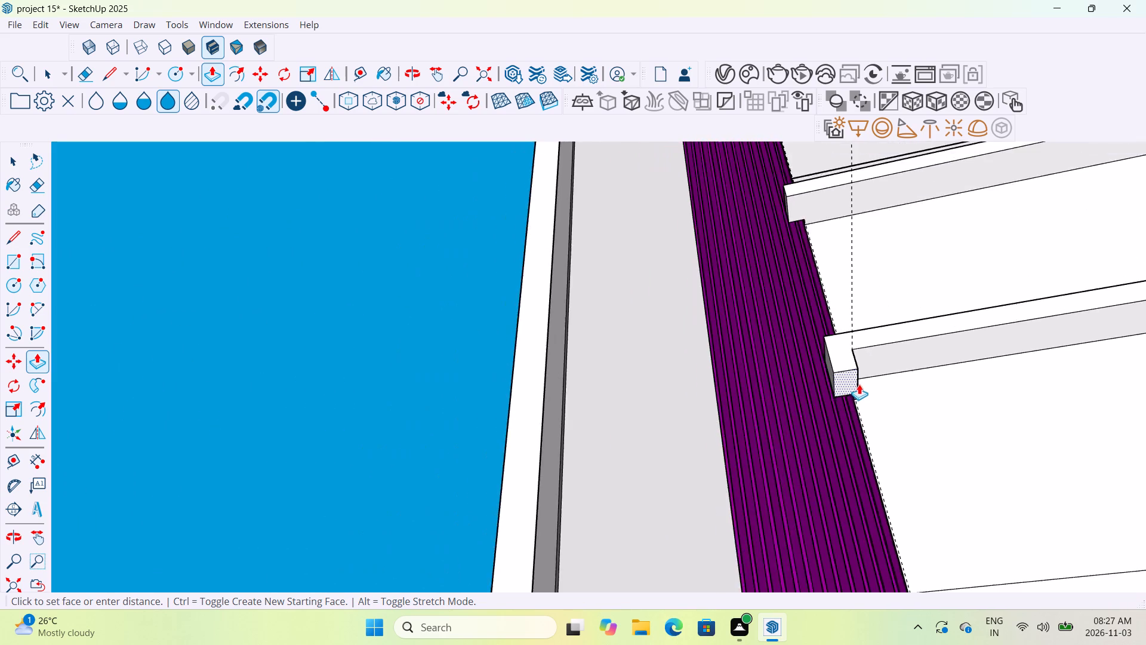
scroll(860, 385, "down", 2)
scroll(860, 385, "up", 1)
scroll(860, 385, "down", 12)
middle_click_drag(872, 426, 886, 509)
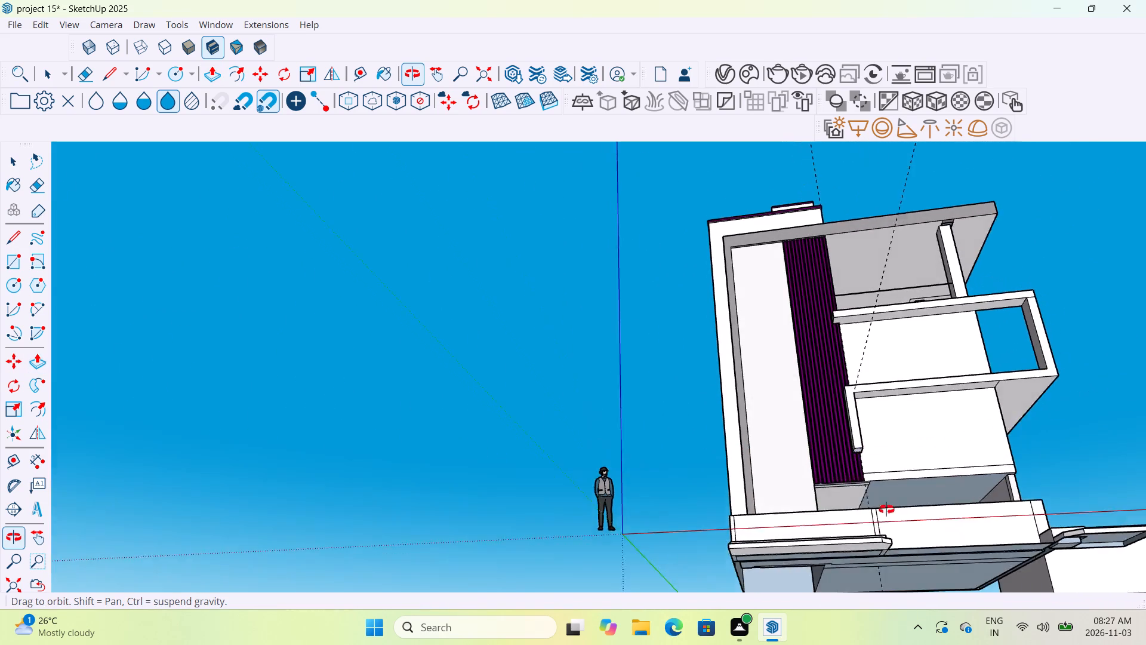
middle_click_drag(886, 509, 888, 559)
scroll(875, 472, "up", 18)
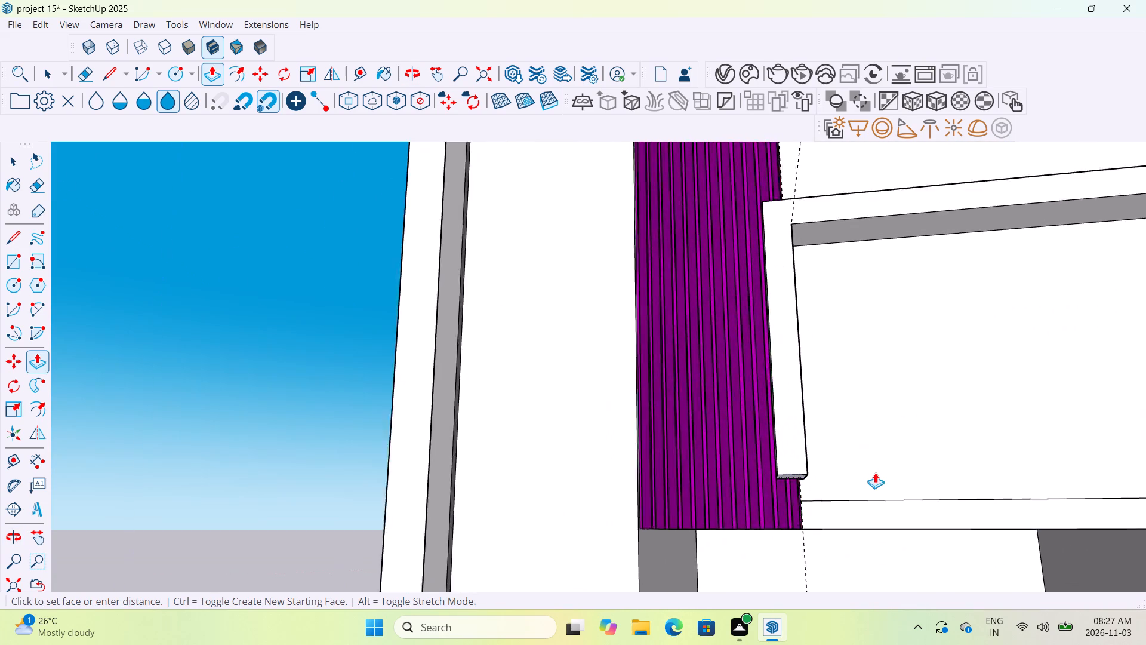
scroll(875, 472, "up", 2)
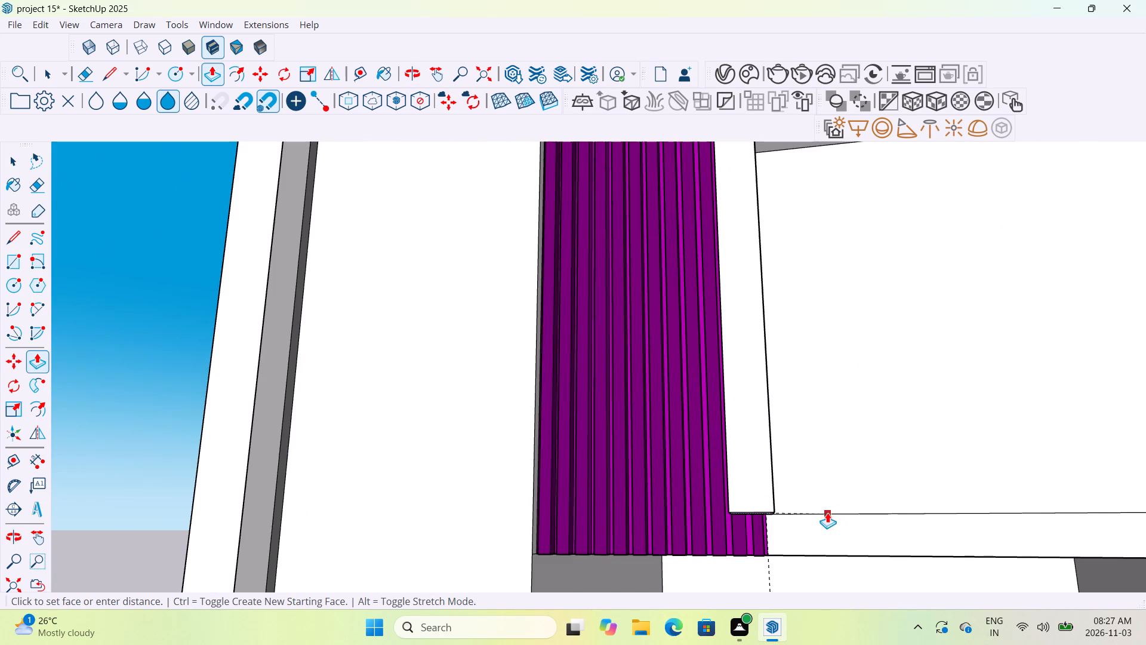
left_click(827, 512)
Push/Pull the floor slab's front face forward, flush with the front of the new vertical leg.
left_click(828, 529)
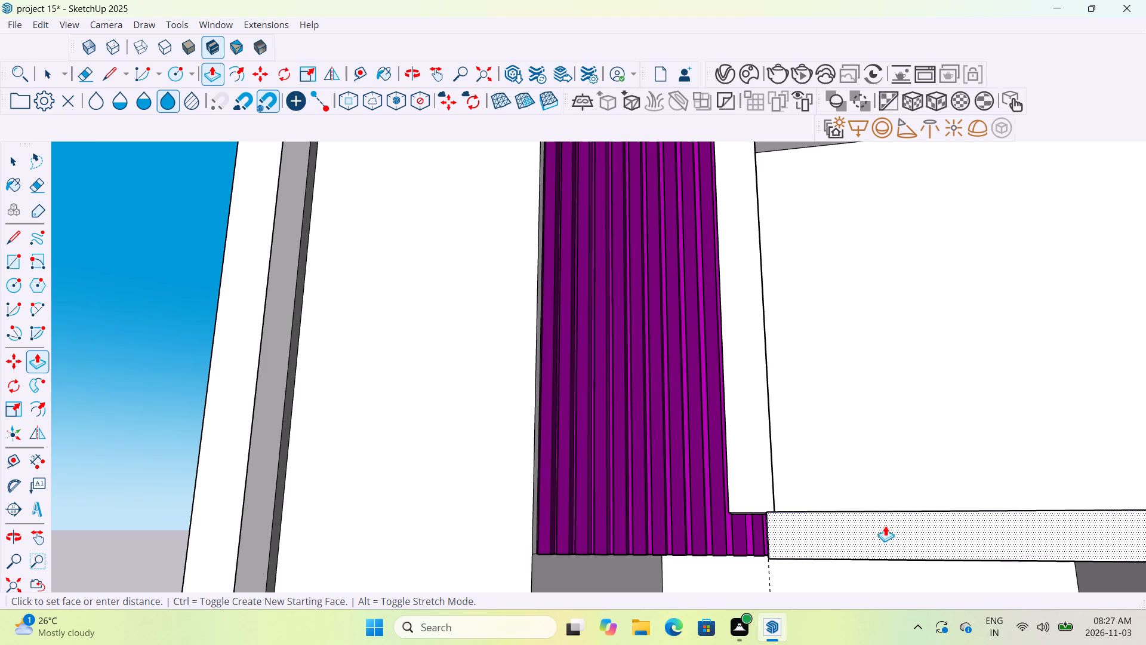
middle_click_drag(901, 523, 873, 574)
scroll(873, 574, "down", 6)
middle_click_drag(867, 503, 861, 563)
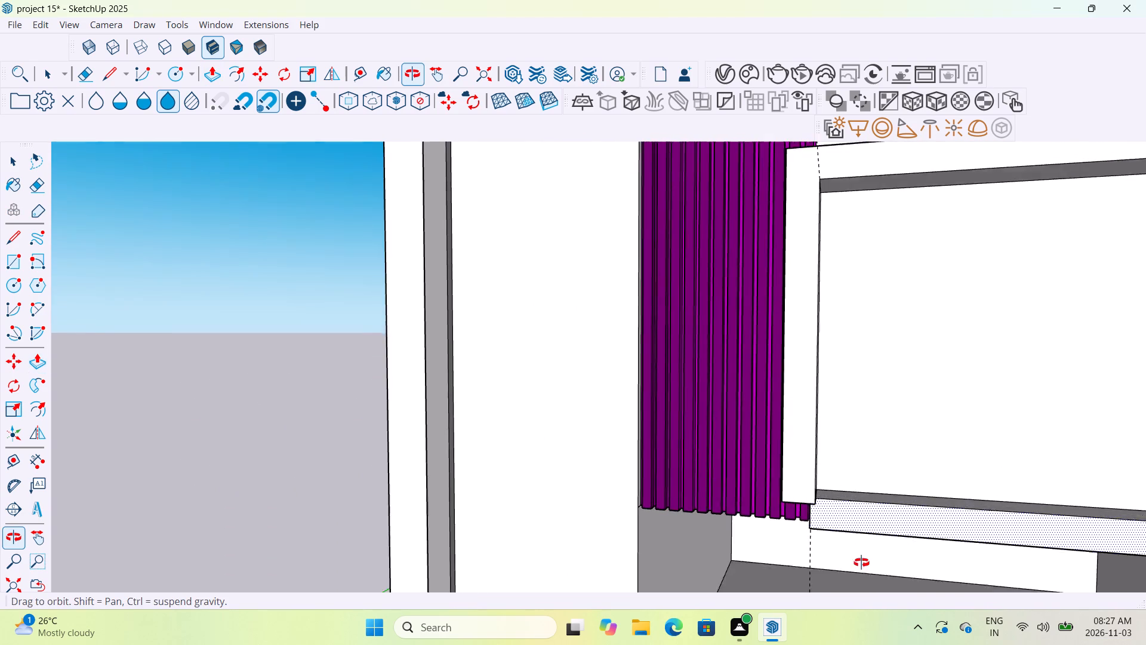
middle_click_drag(861, 563, 860, 572)
scroll(819, 529, "up", 11)
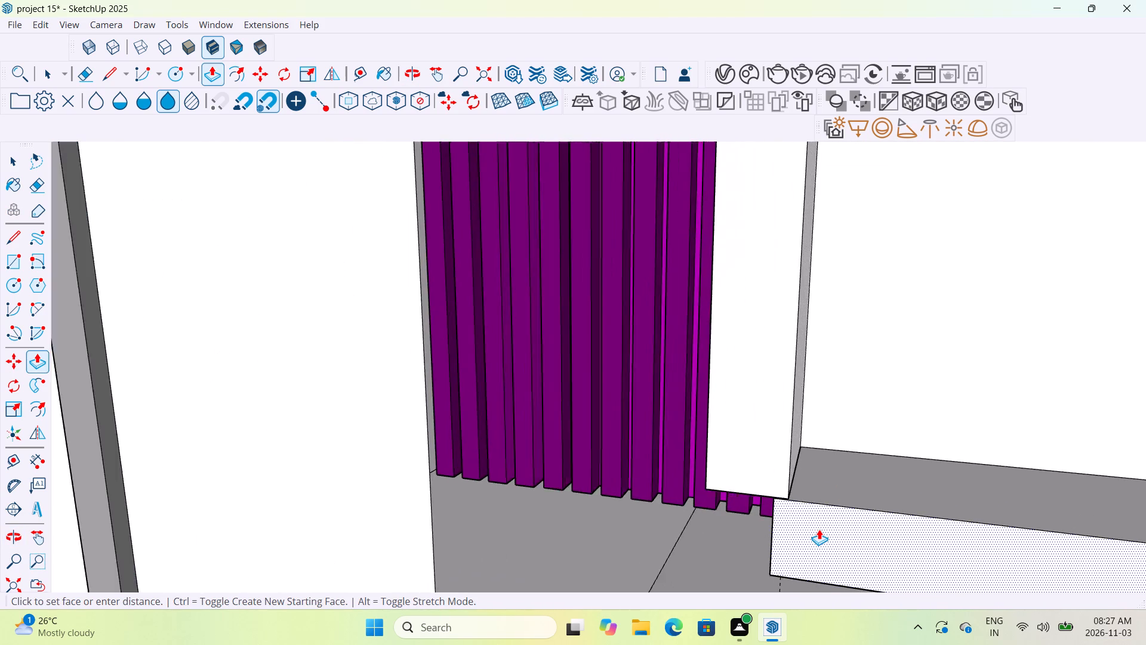
scroll(819, 529, "up", 10)
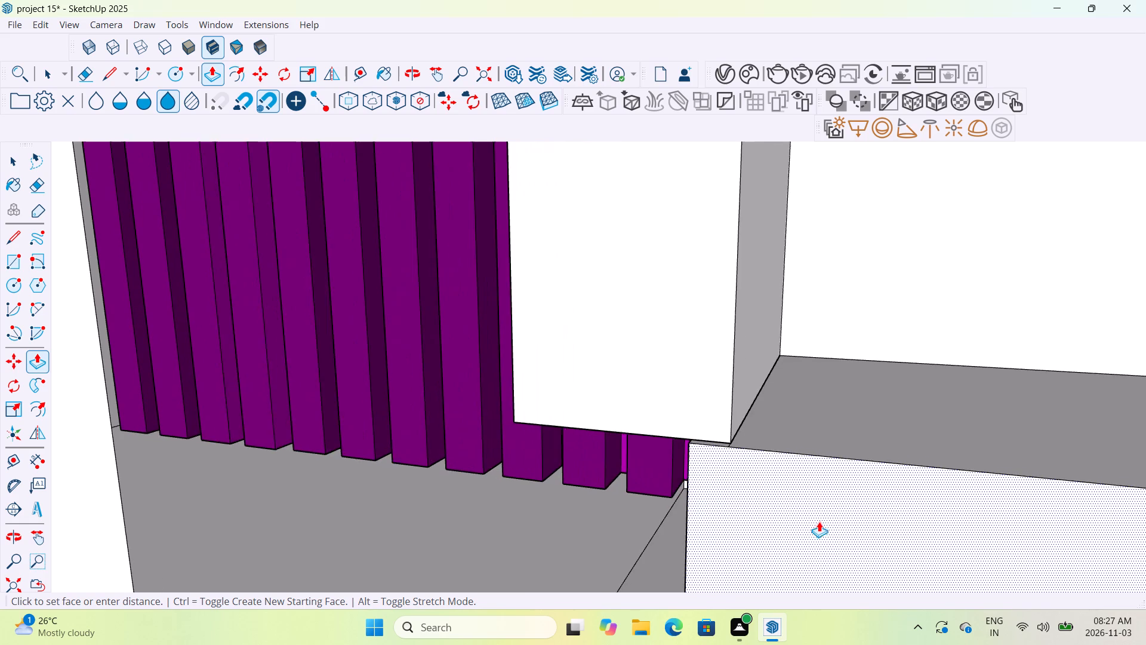
scroll(819, 521, "up", 3)
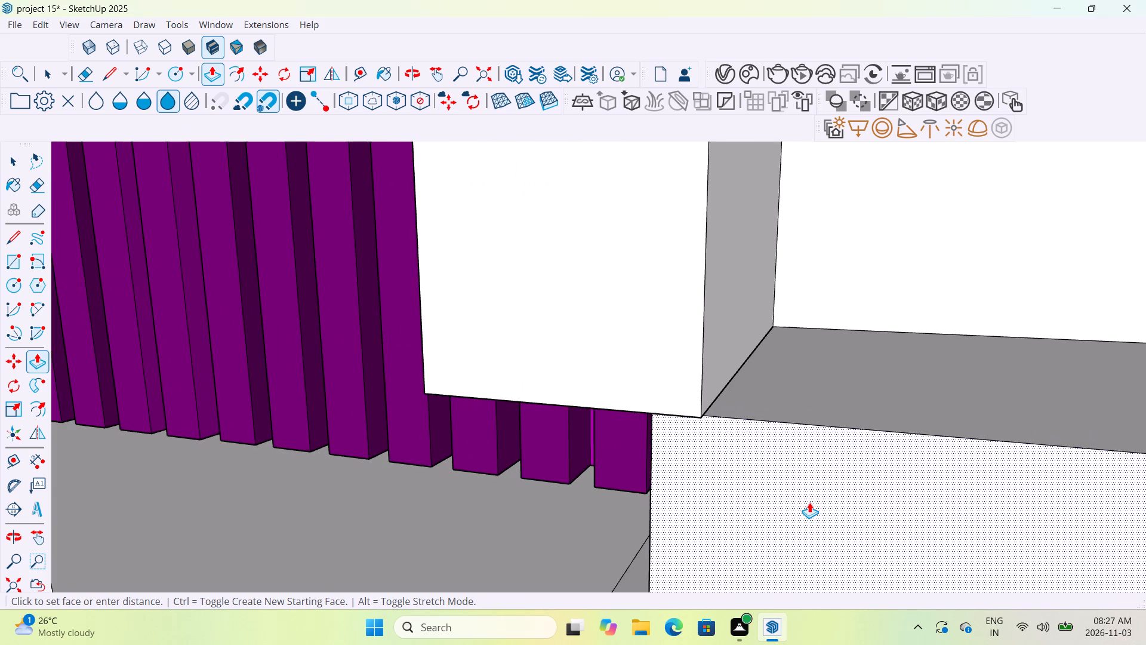
scroll(809, 502, "down", 14)
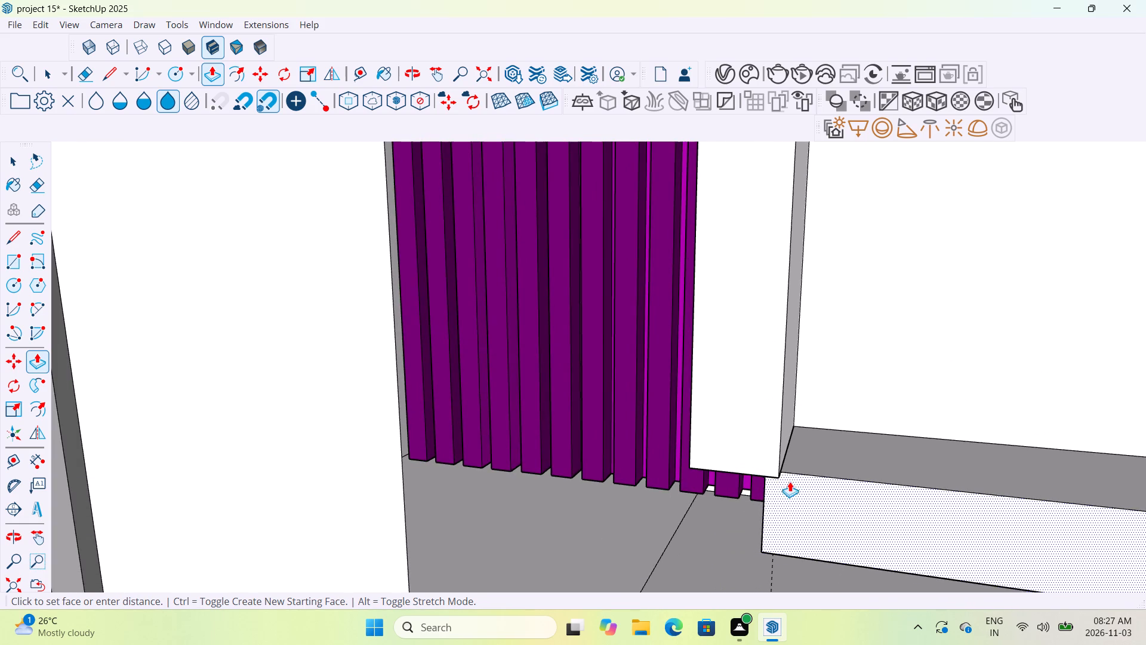
left_click(764, 451)
Erase the stray line along the top of the floor slab's end face, beneath the vertical leg.
middle_click_drag(716, 520, 801, 489)
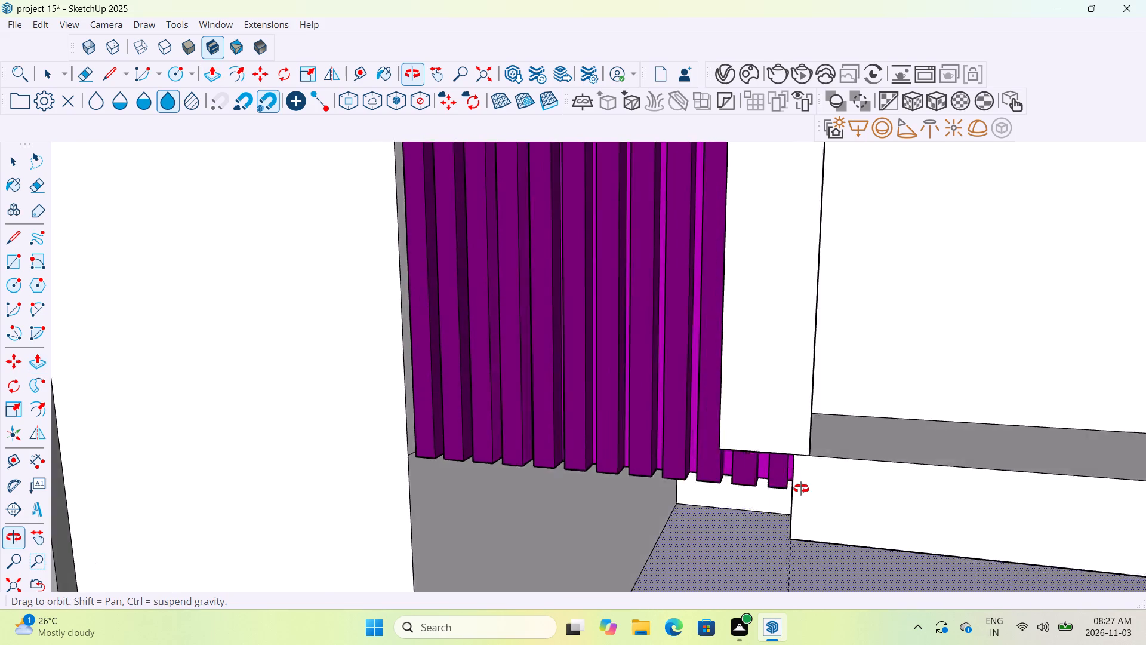
middle_click_drag(801, 489, 911, 408)
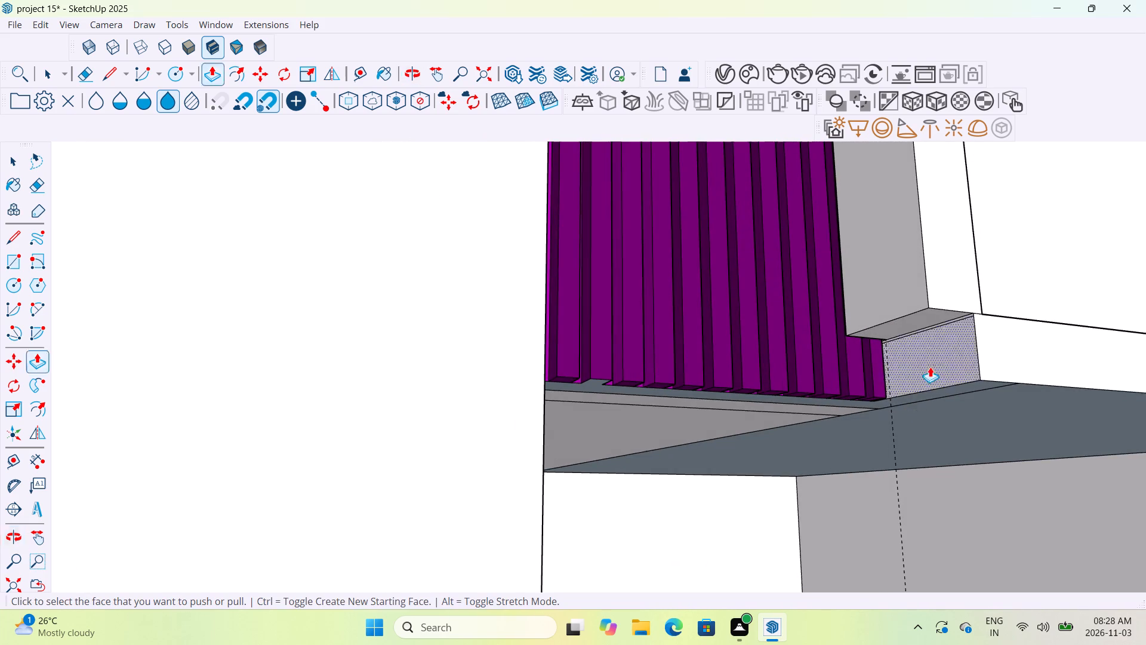
scroll(934, 356, "up", 11)
middle_click_drag(934, 353, 963, 343)
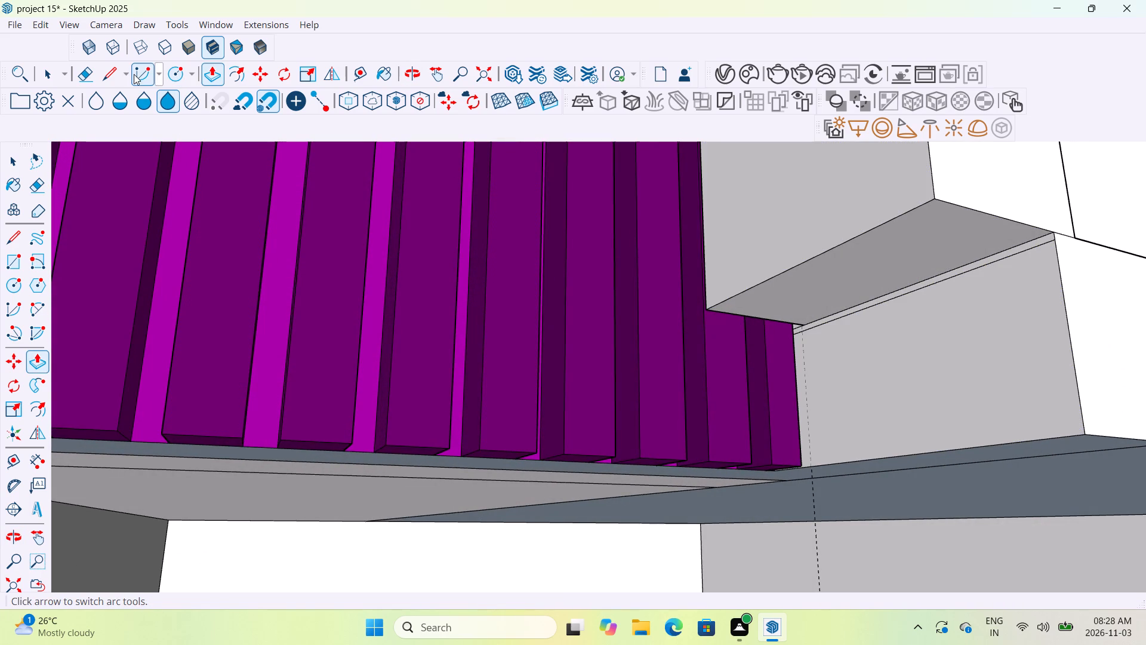
left_click(88, 78)
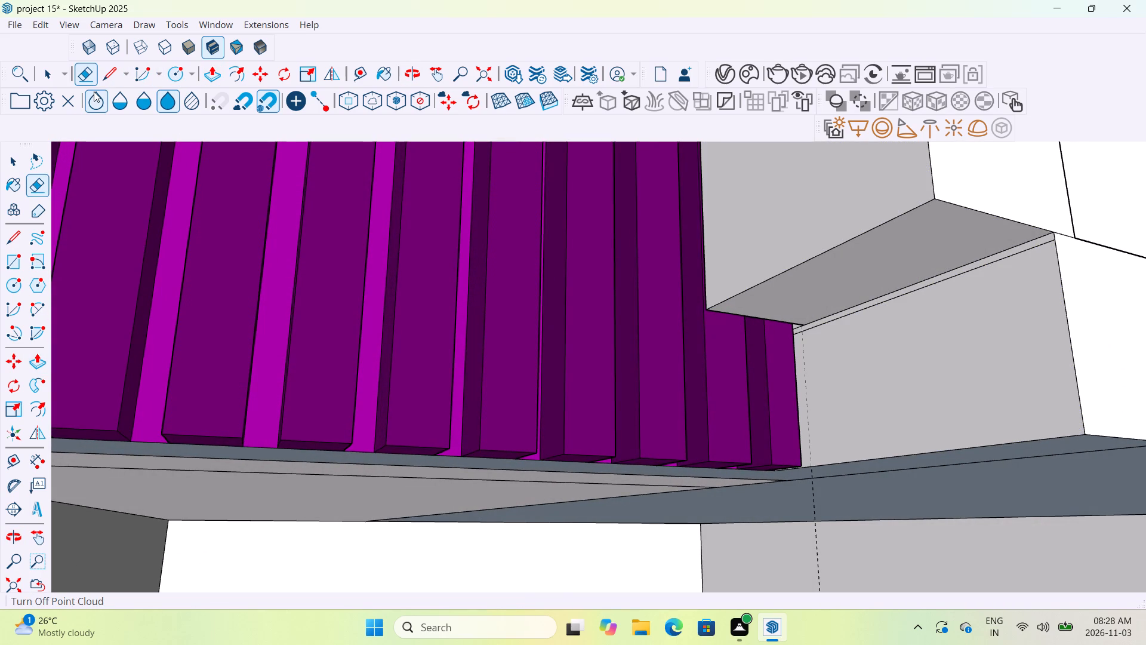
scroll(949, 287, "up", 7)
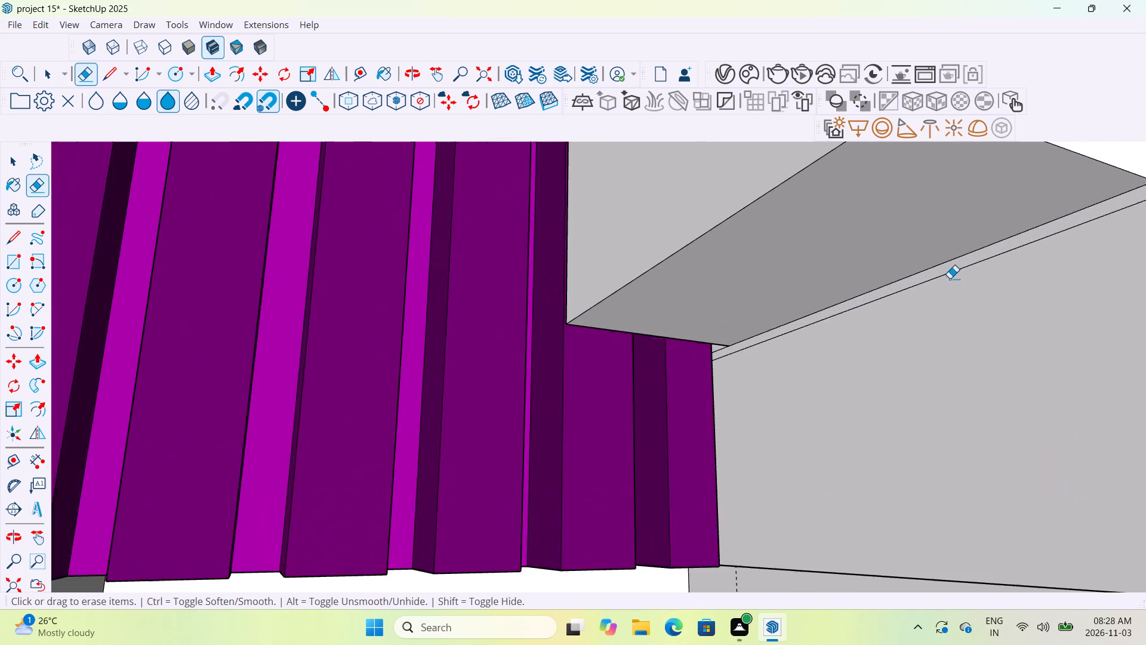
scroll(950, 278, "up", 5)
left_click_drag(953, 257, 953, 286)
scroll(953, 286, "down", 7)
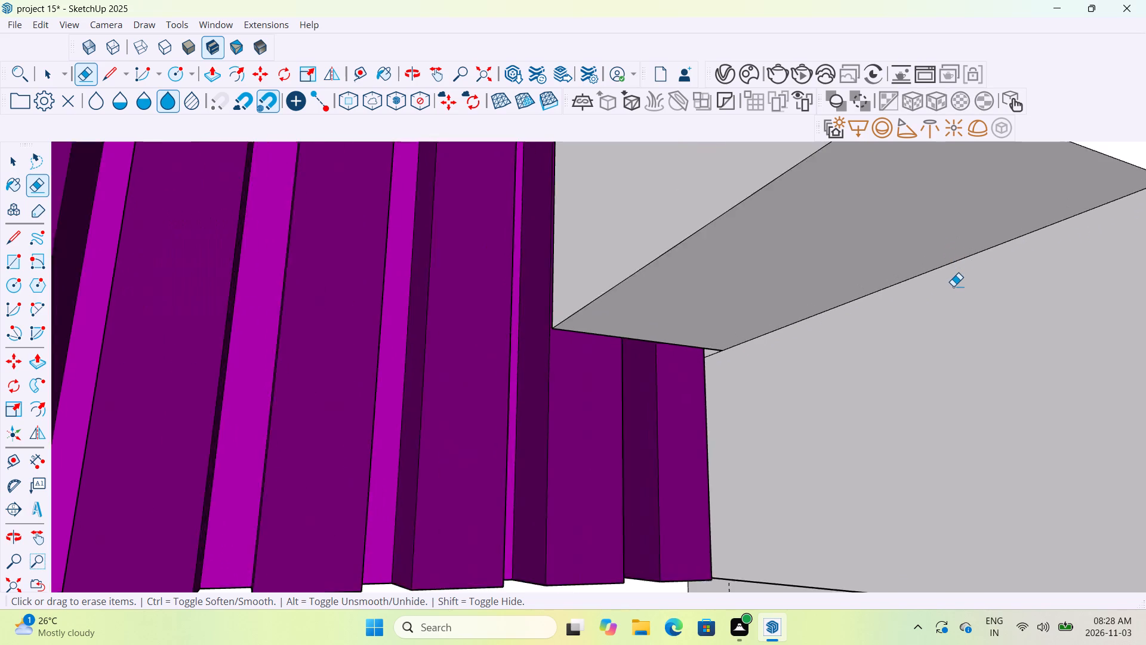
scroll(953, 286, "down", 13)
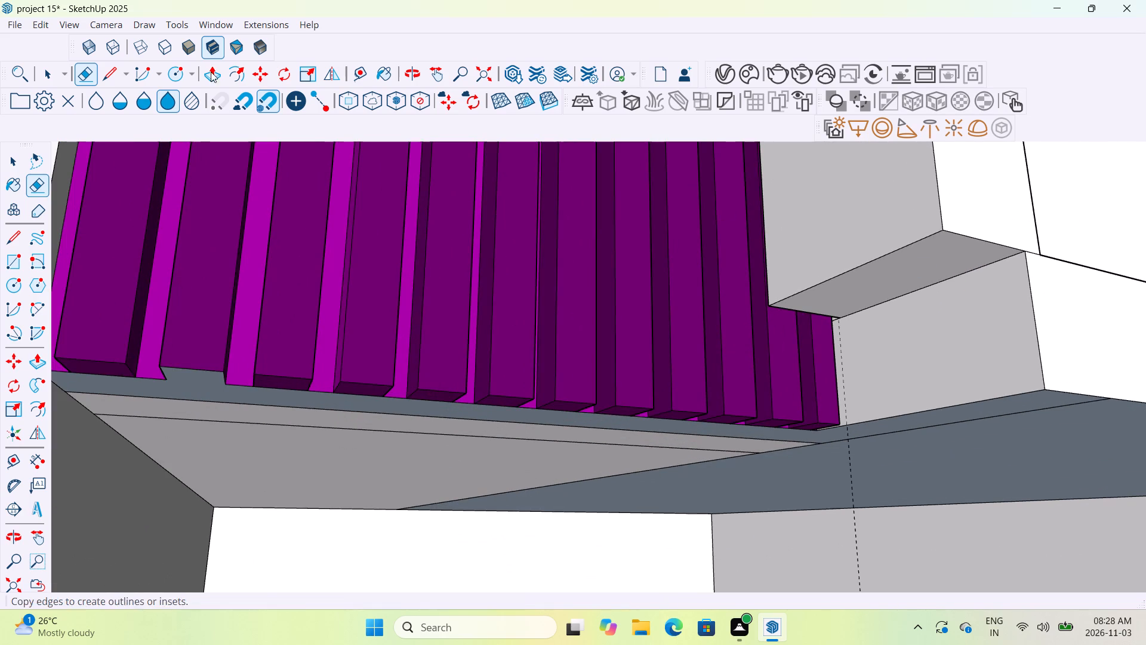
Push/Pull the floor slab's end face across the purple slats to align with the vertical leg's outer edge.
left_click(204, 74)
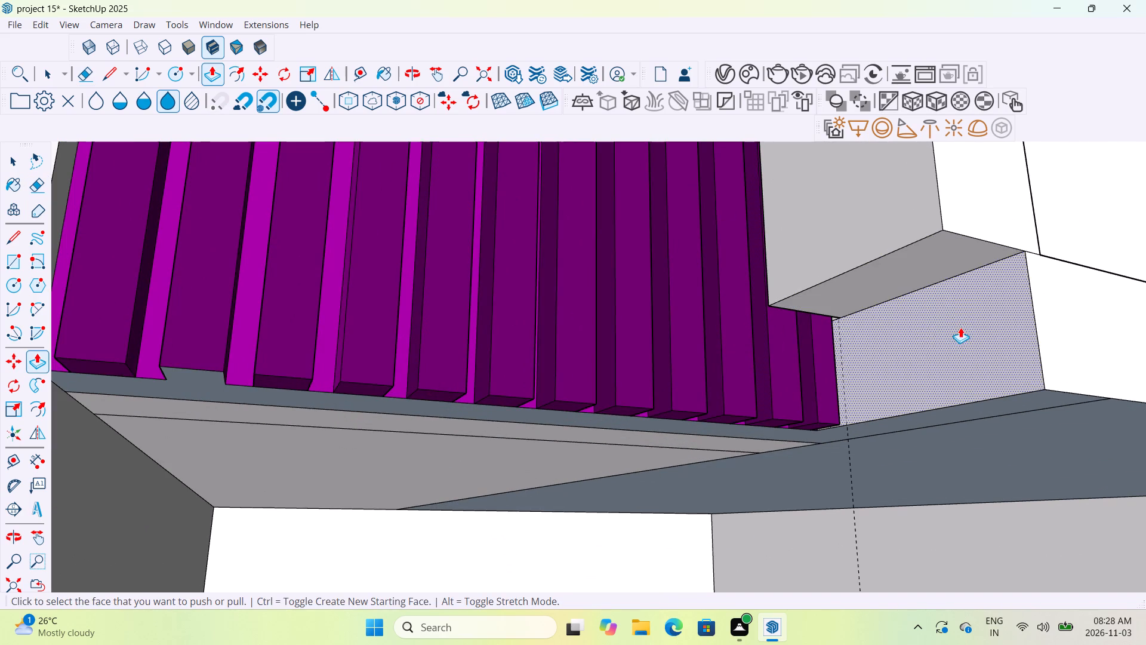
left_click(960, 327)
left_click_drag(920, 325, 878, 318)
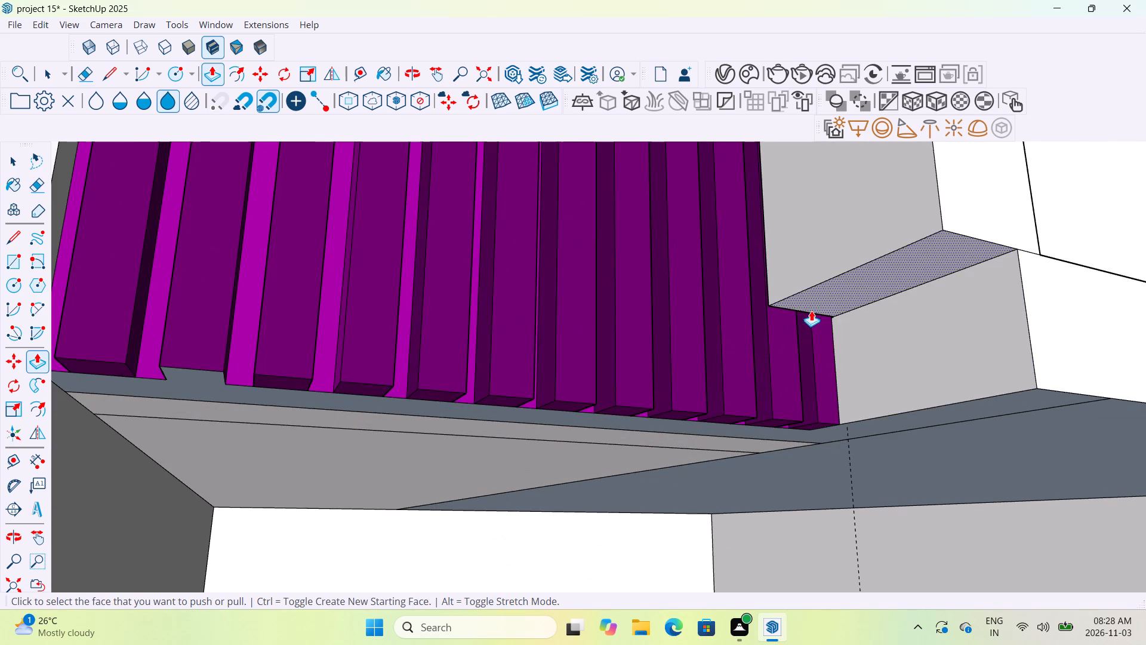
left_click_drag(944, 335, 840, 331)
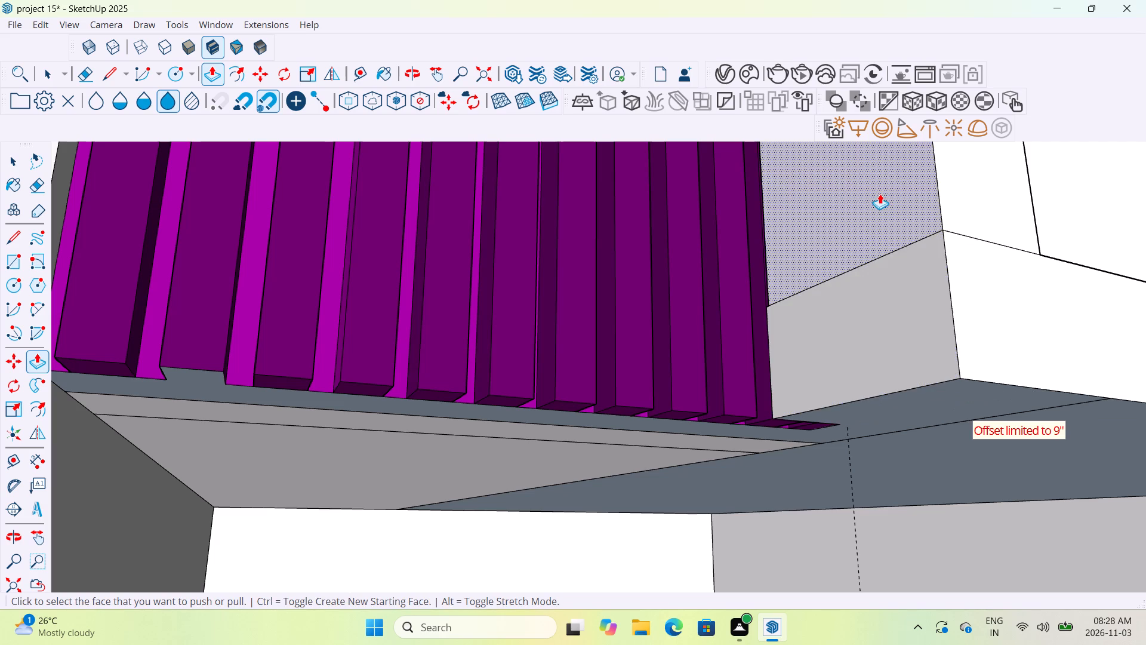
left_click(879, 303)
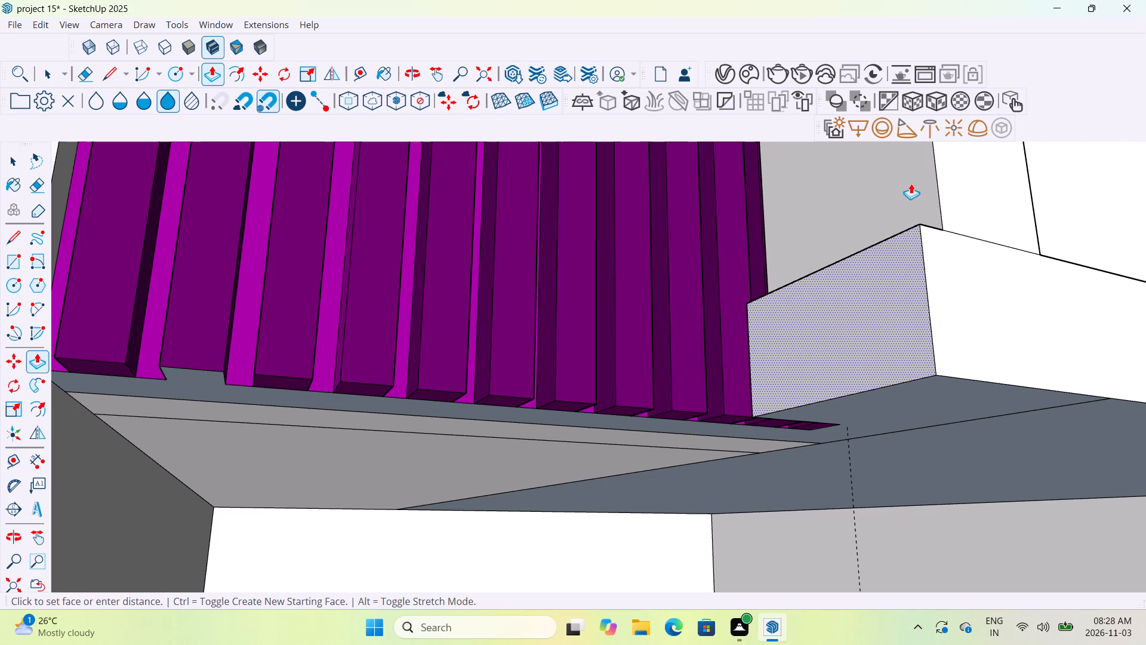
middle_click_drag(932, 198, 818, 296)
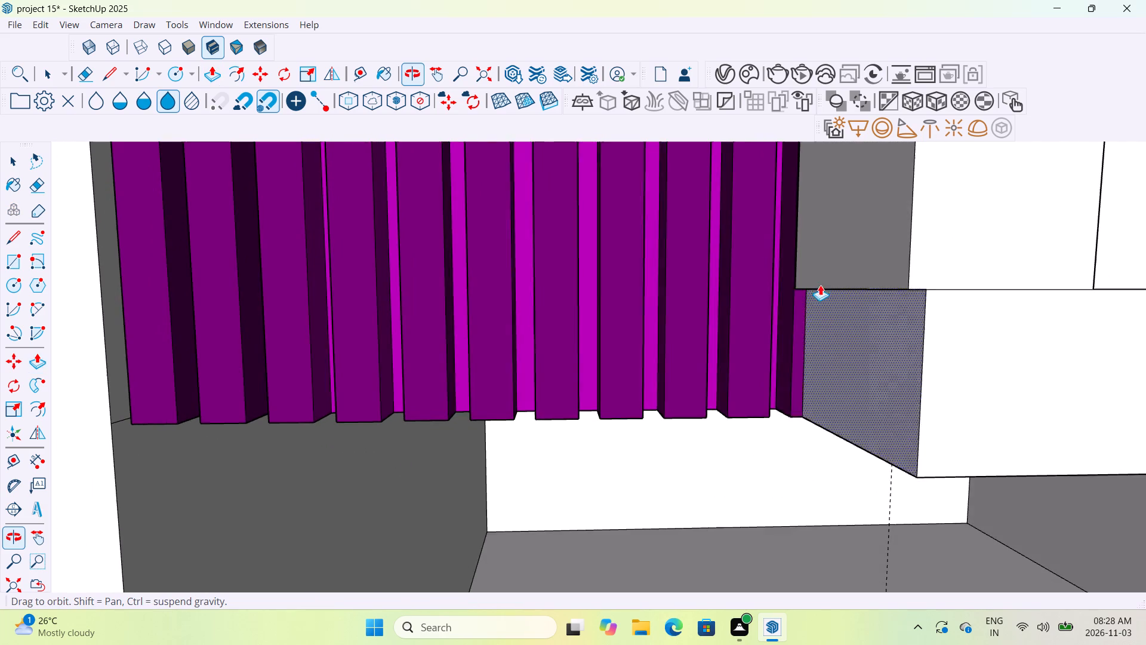
middle_click_drag(870, 209, 777, 268)
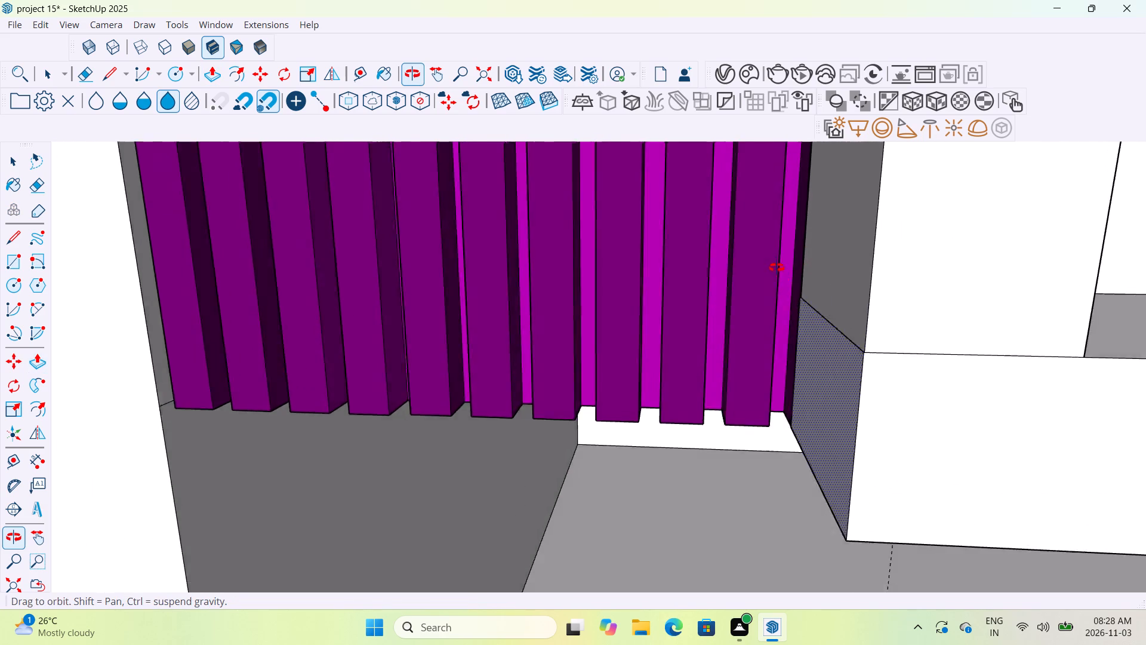
middle_click_drag(777, 268, 775, 268)
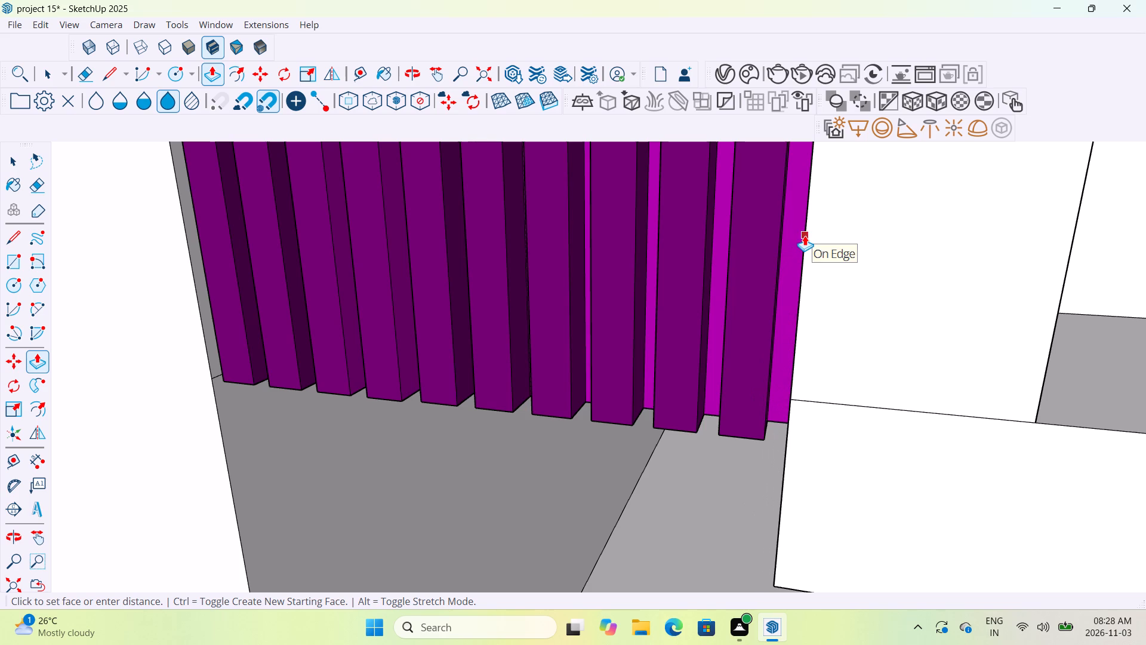
left_click(805, 235)
Push/Pull the floor slab's opposite end face outward past the side wall, aligning it with the outer corner of the frame above.
scroll(840, 320, "down", 20)
scroll(840, 320, "down", 11)
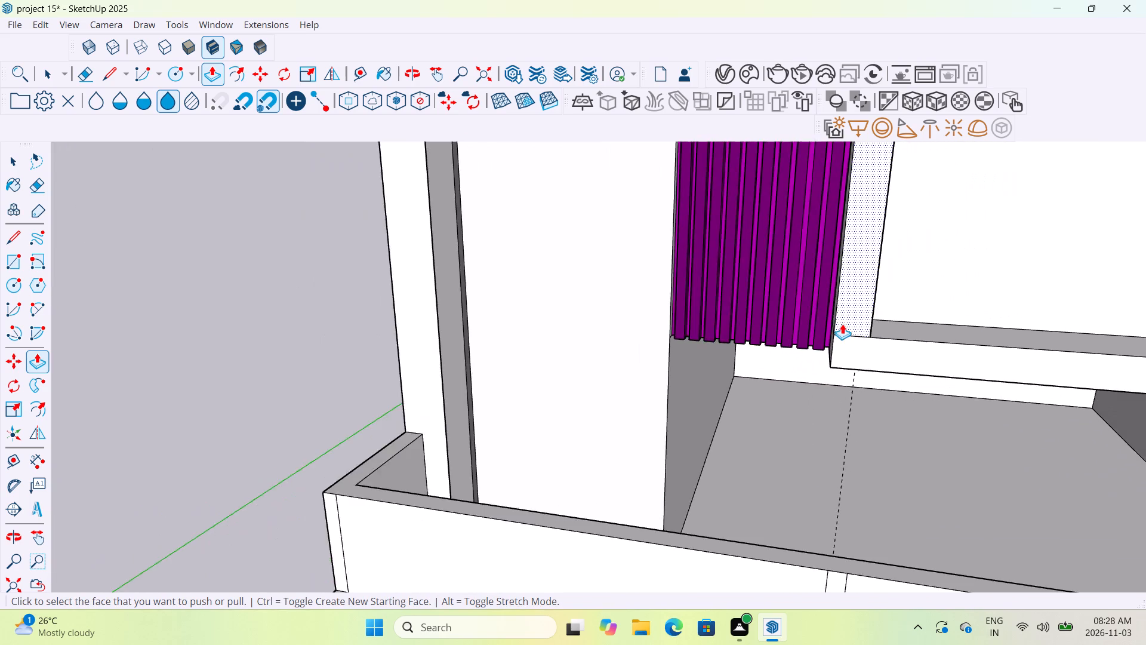
scroll(842, 324, "down", 18)
scroll(868, 363, "up", 1)
scroll(868, 363, "down", 1)
middle_click_drag(1003, 385, 934, 371)
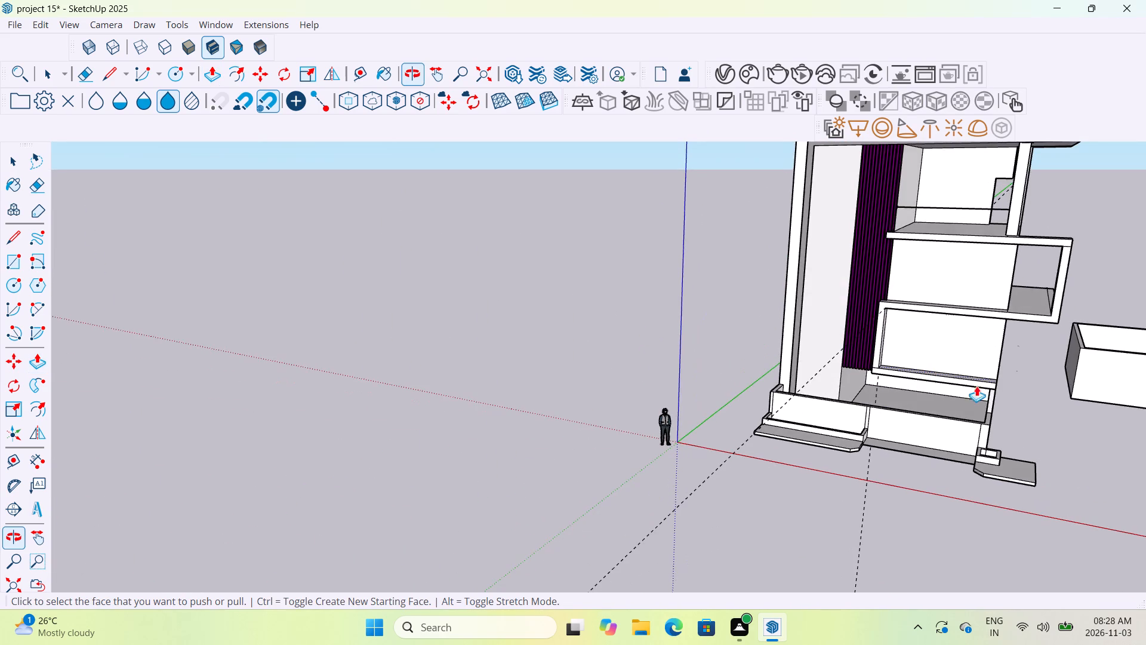
scroll(996, 385, "up", 8)
middle_click_drag(1069, 385, 1006, 349)
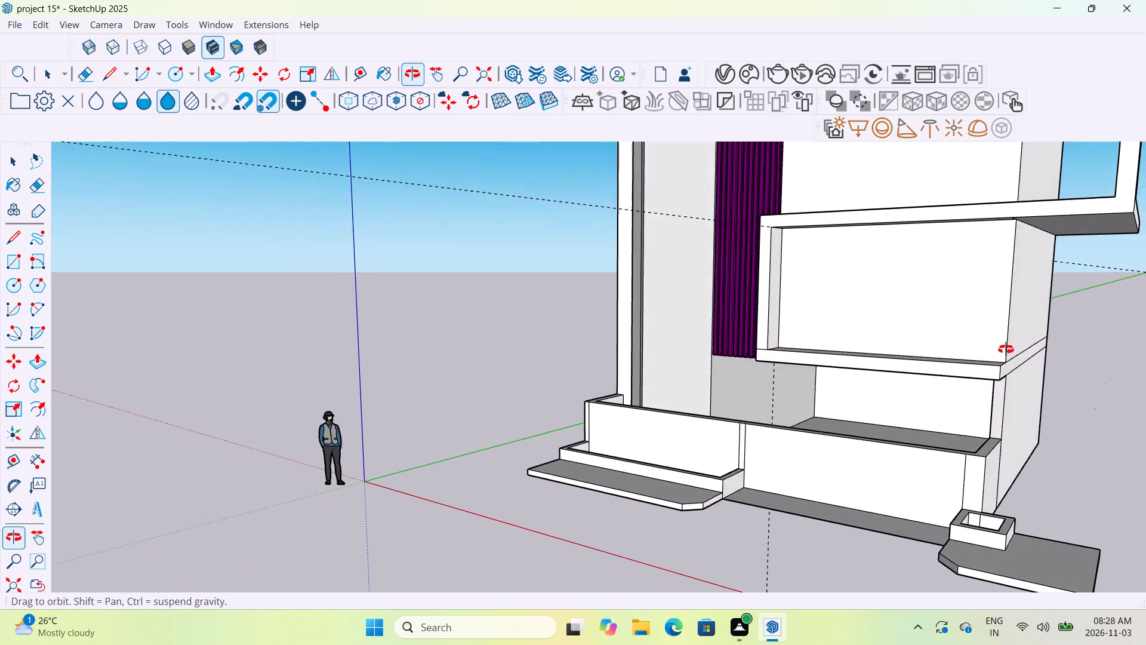
middle_click_drag(1006, 349, 914, 357)
left_click(991, 399)
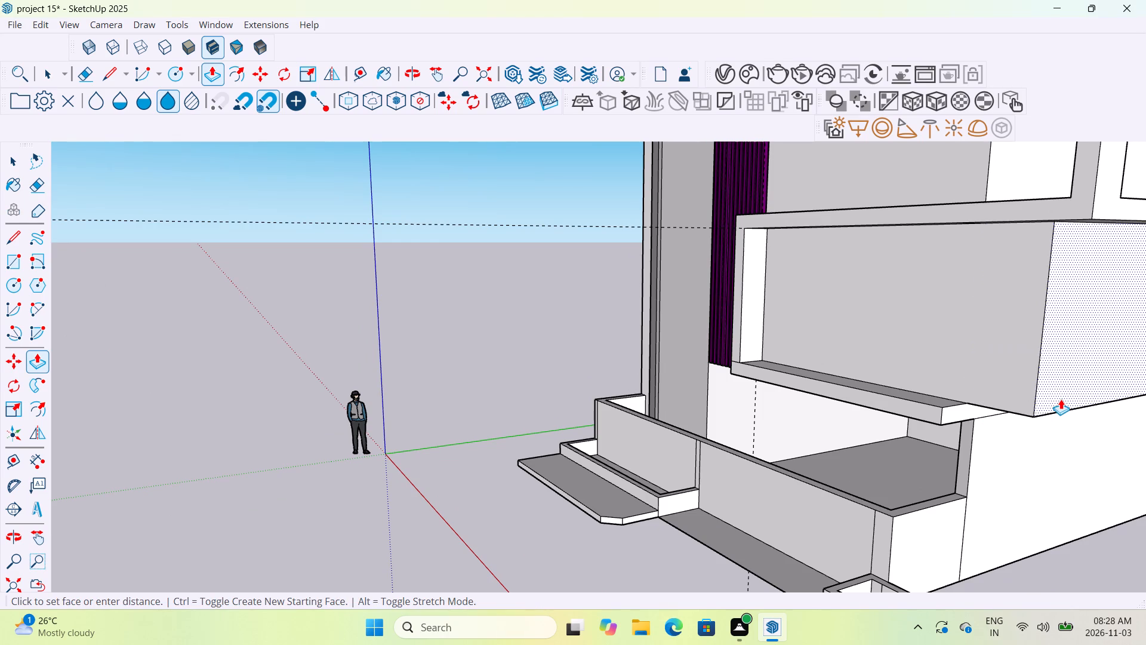
key("Escape")
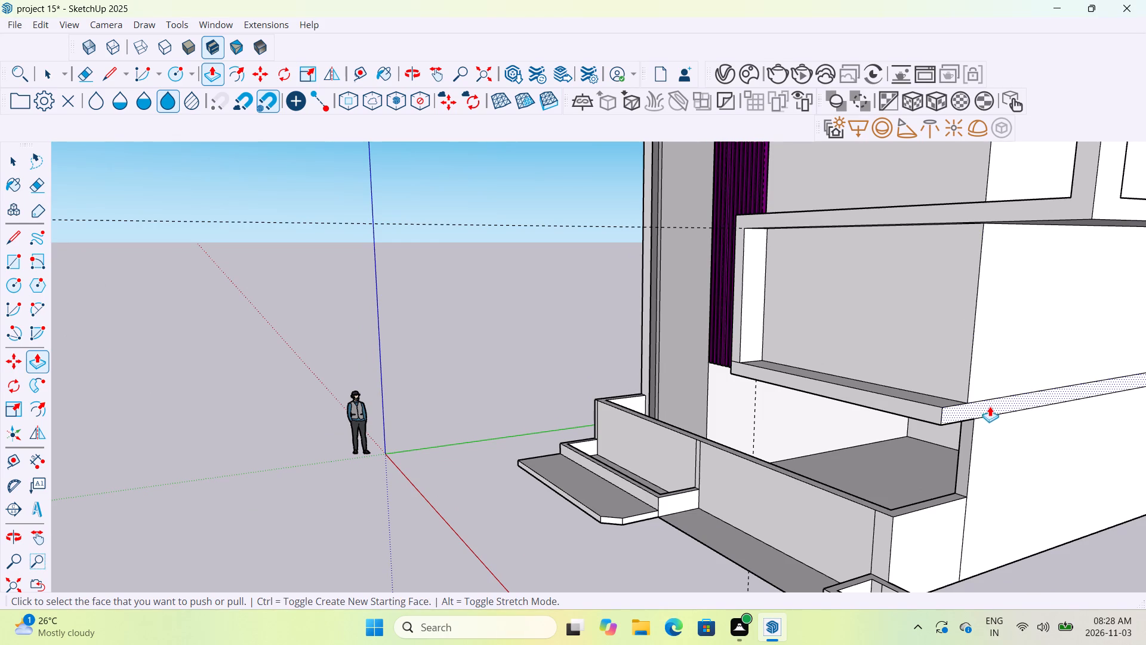
left_click(990, 401)
scroll(1011, 408, "down", 15)
middle_click_drag(1011, 413, 1142, 402)
middle_click_drag(939, 410, 1030, 397)
scroll(914, 349, "up", 13)
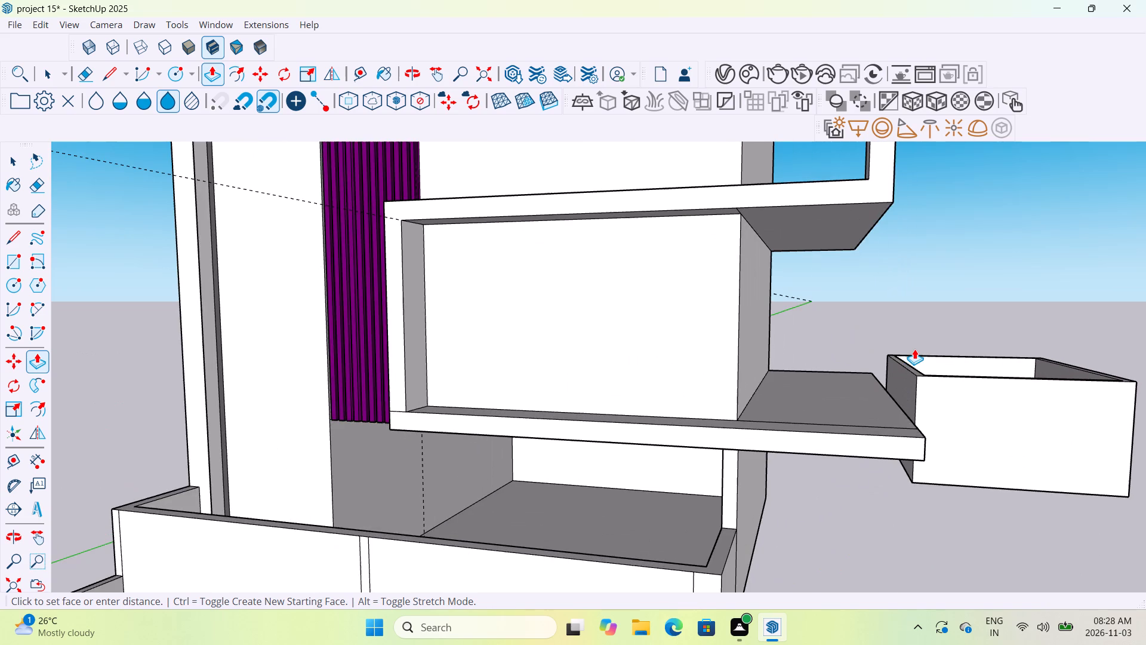
left_click(889, 199)
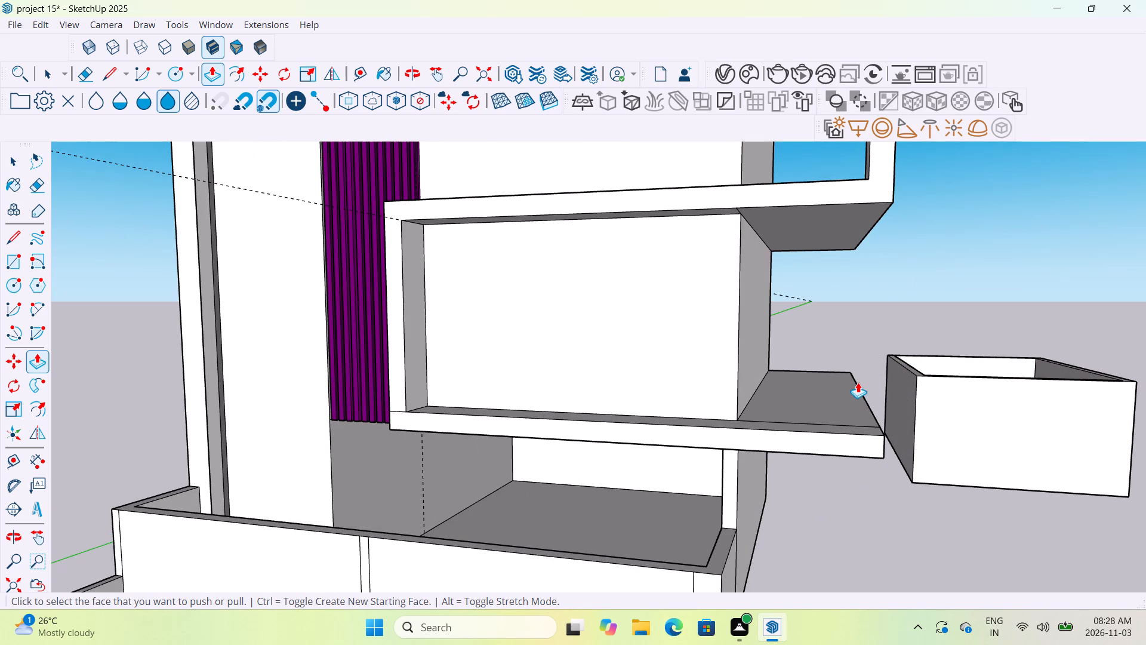
scroll(858, 385, "down", 6)
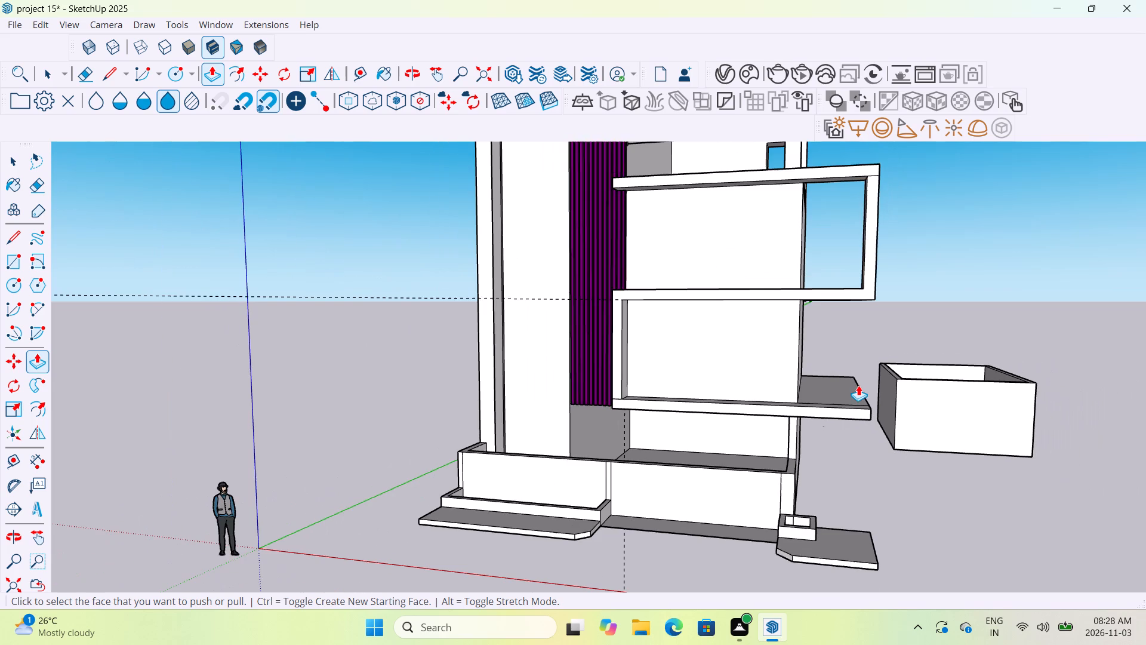
scroll(886, 253, "up", 6)
scroll(886, 253, "down", 6)
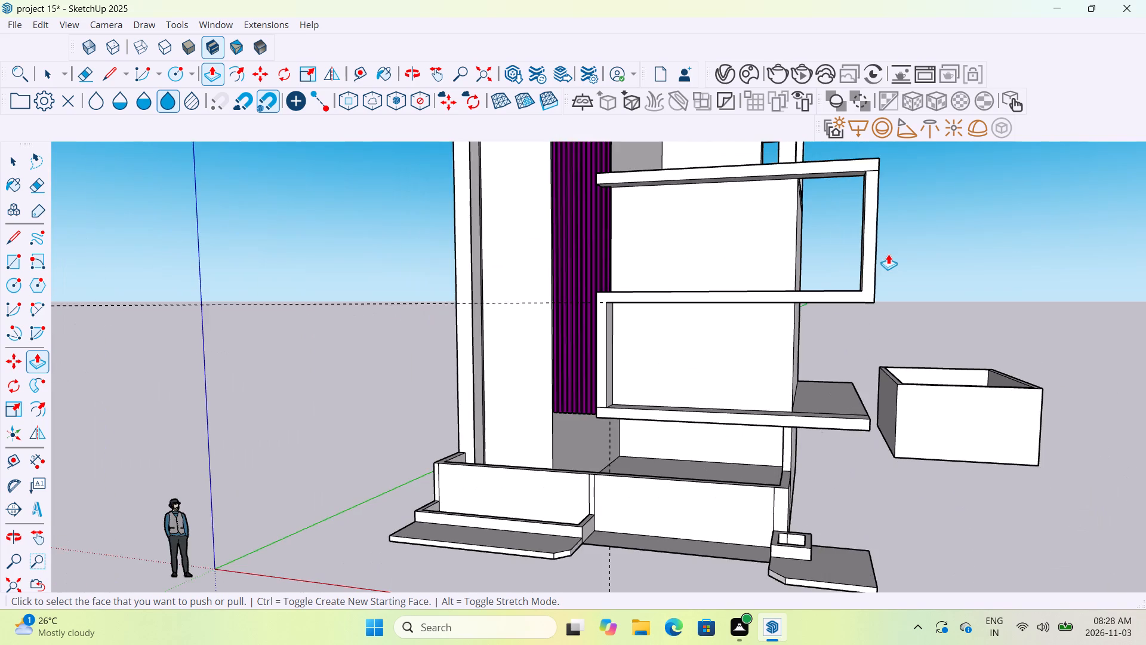
middle_click_drag(930, 260, 884, 331)
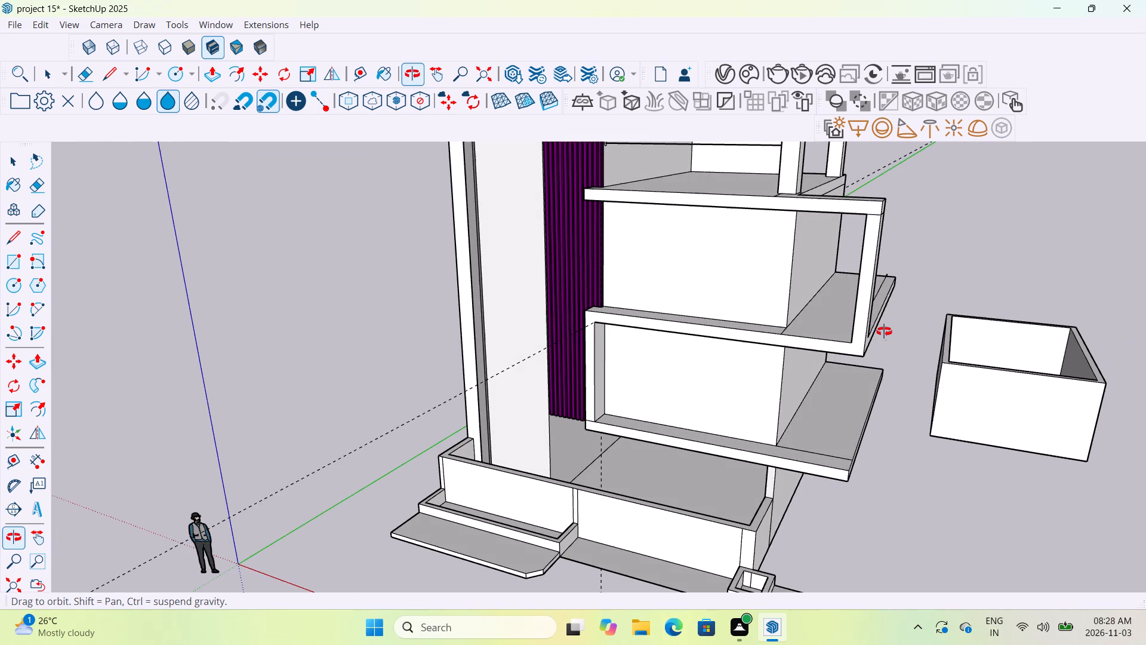
Push/Pull the recessed side edge of the top-floor slab outward, beyond the two columns, flush with the frame's outer corner.
middle_click_drag(884, 331, 885, 329)
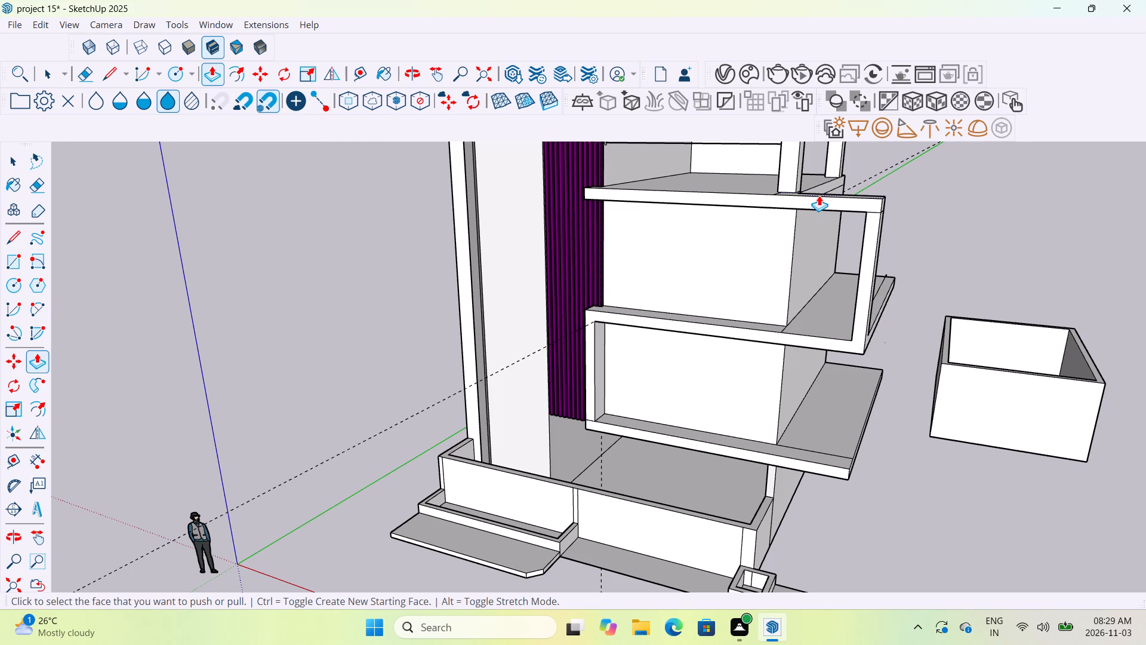
middle_click_drag(803, 276, 926, 254)
scroll(926, 254, "down", 6)
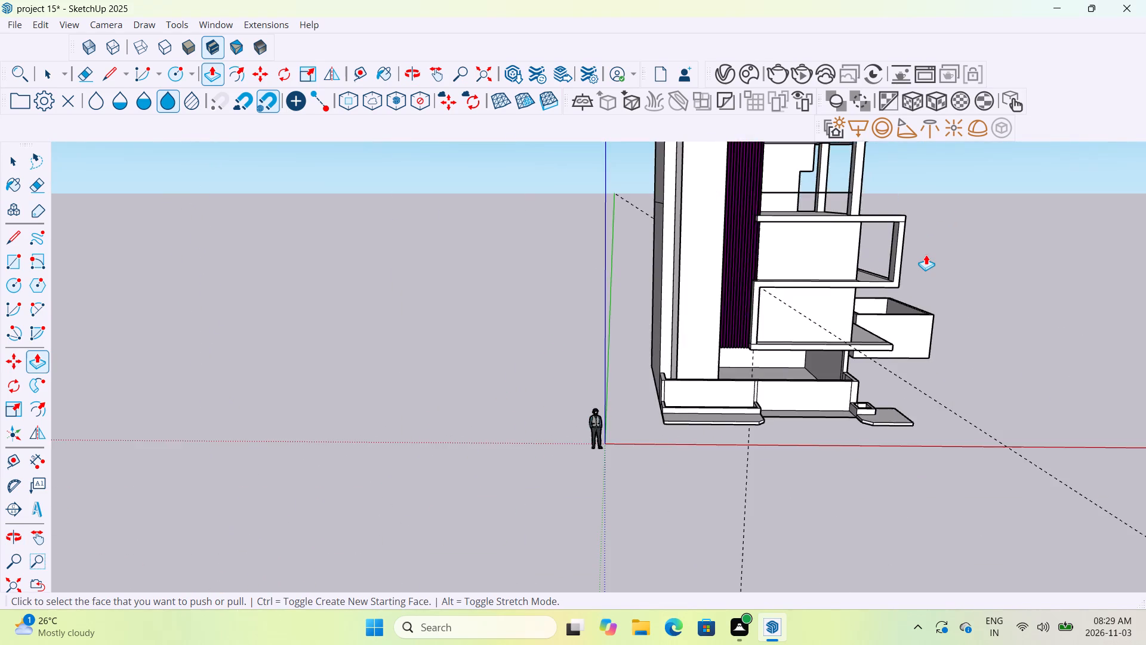
scroll(926, 254, "down", 7)
middle_click_drag(923, 238, 849, 234)
scroll(933, 213, "up", 5)
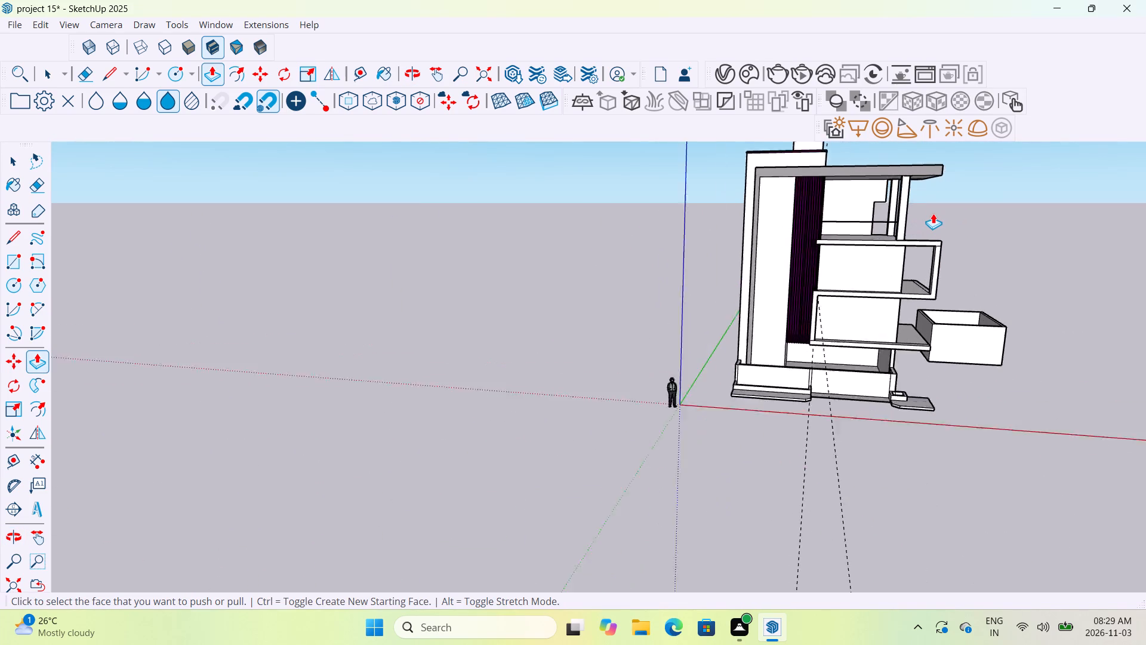
scroll(933, 213, "up", 5)
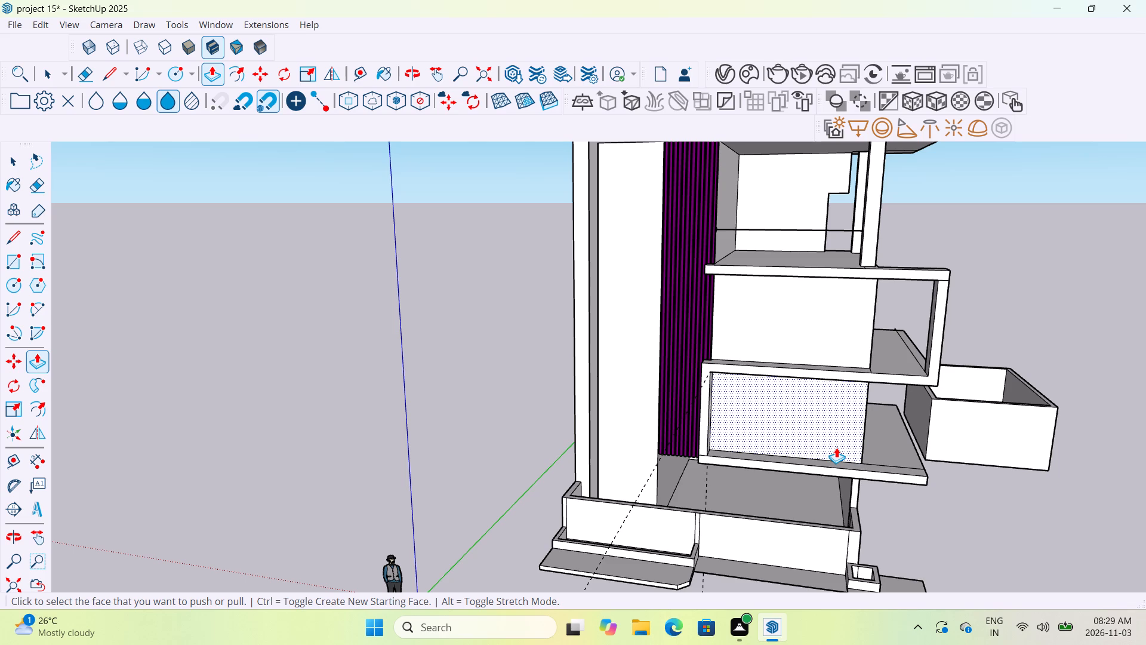
scroll(836, 447, "up", 6)
scroll(836, 447, "down", 14)
scroll(939, 325, "up", 3)
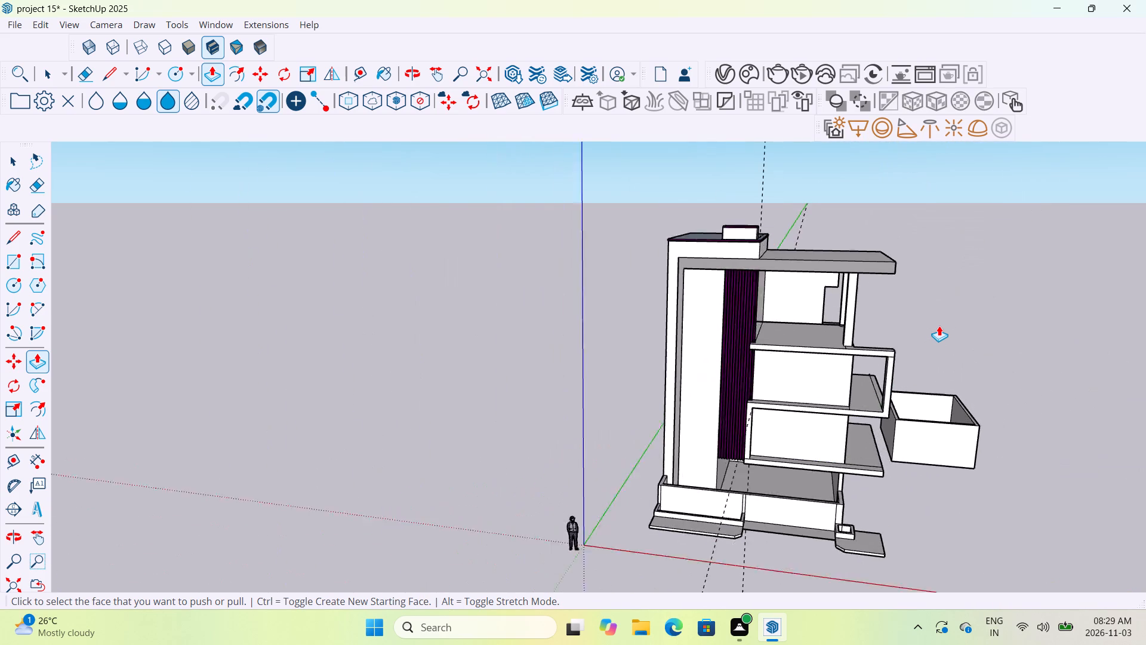
scroll(939, 325, "up", 9)
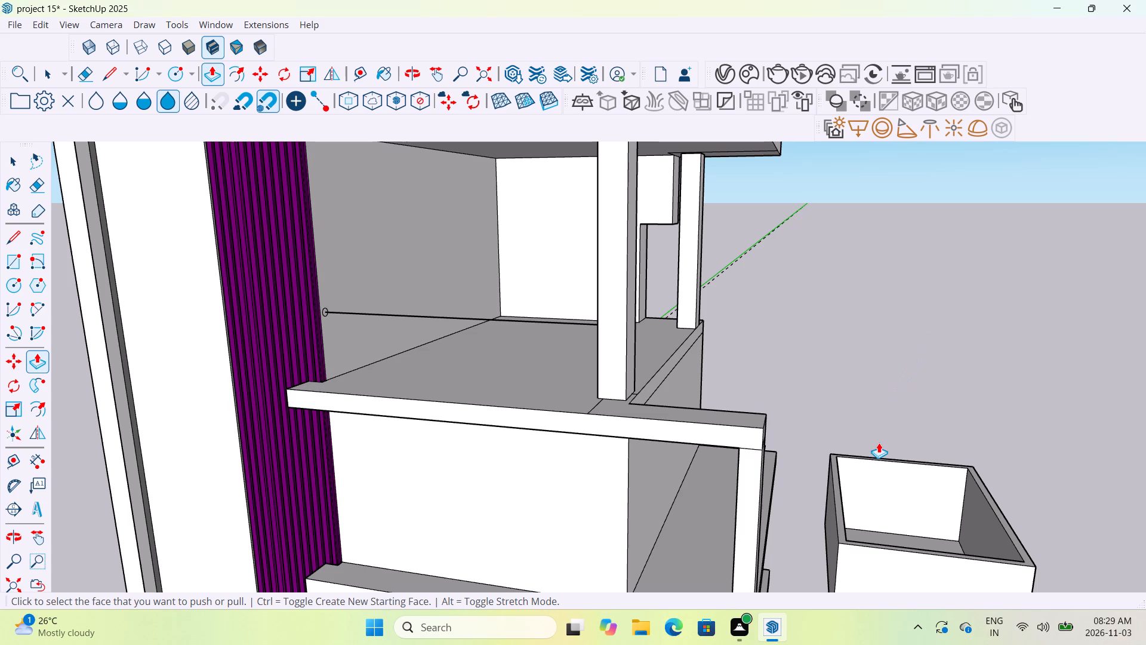
middle_click_drag(879, 443, 495, 535)
left_click(493, 388)
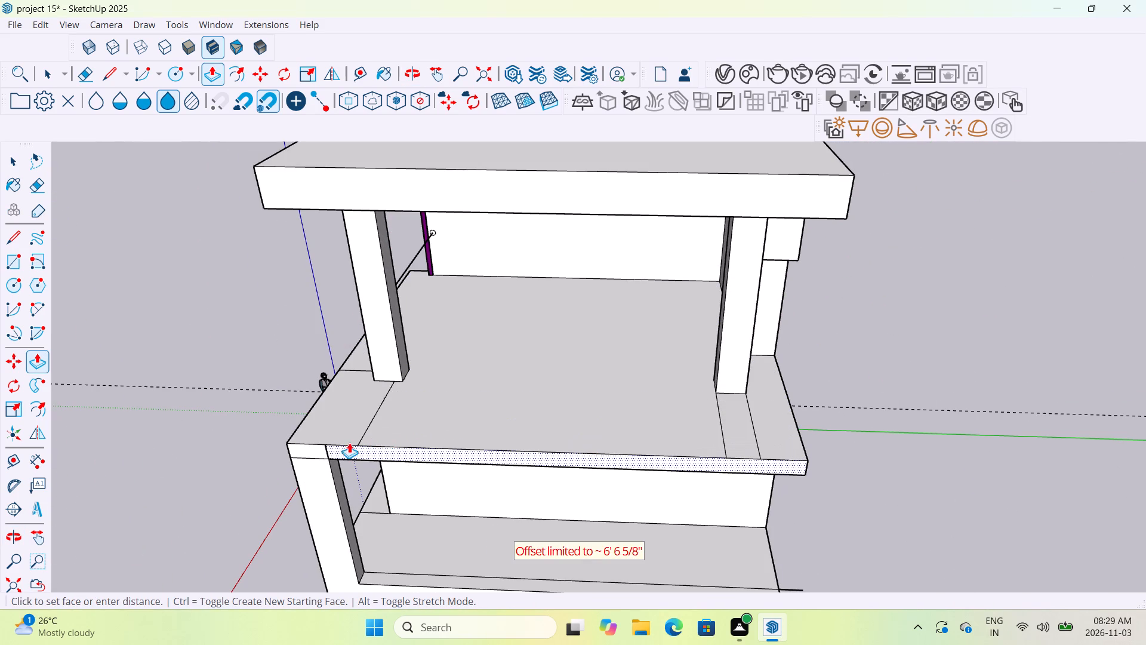
left_click(335, 444)
Delete the stray line across the top-floor space and the small circle at its end beside the purple slats.
middle_click_drag(335, 446, 726, 443)
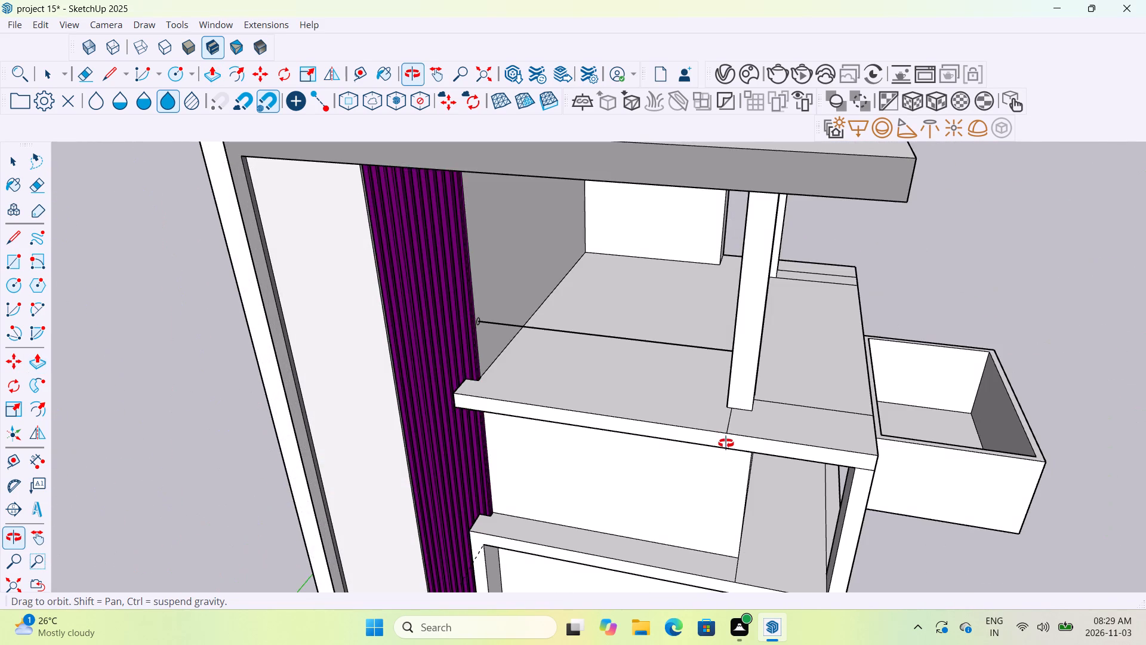
middle_click_drag(726, 443, 733, 420)
middle_click_drag(726, 454, 748, 367)
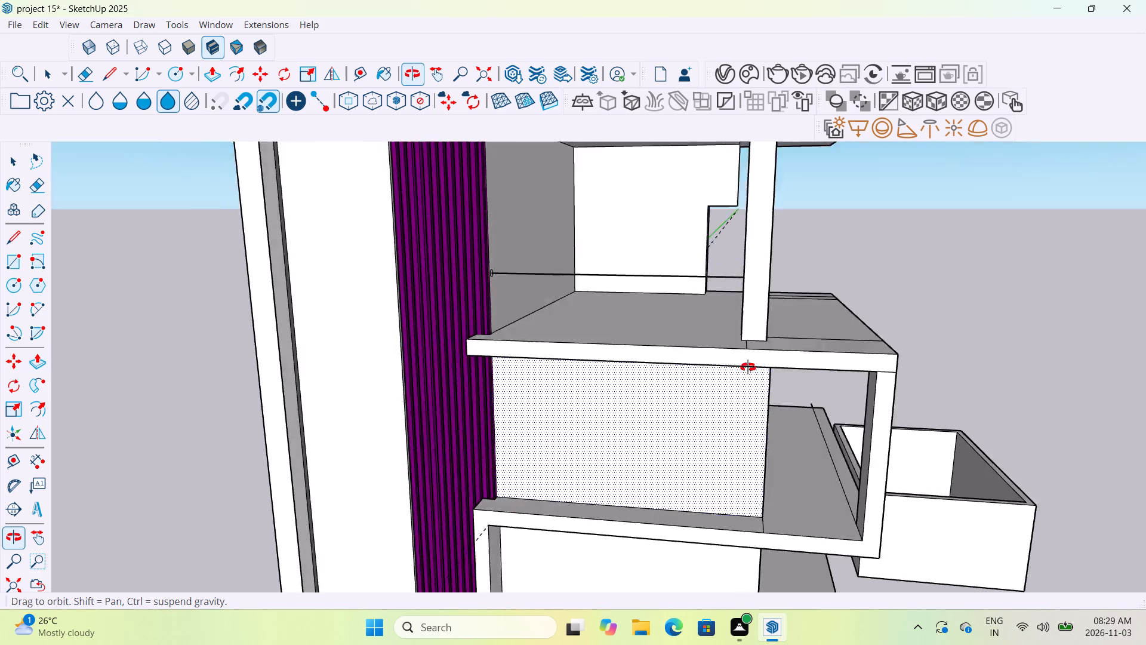
middle_click_drag(748, 367, 750, 355)
middle_click_drag(750, 355, 660, 460)
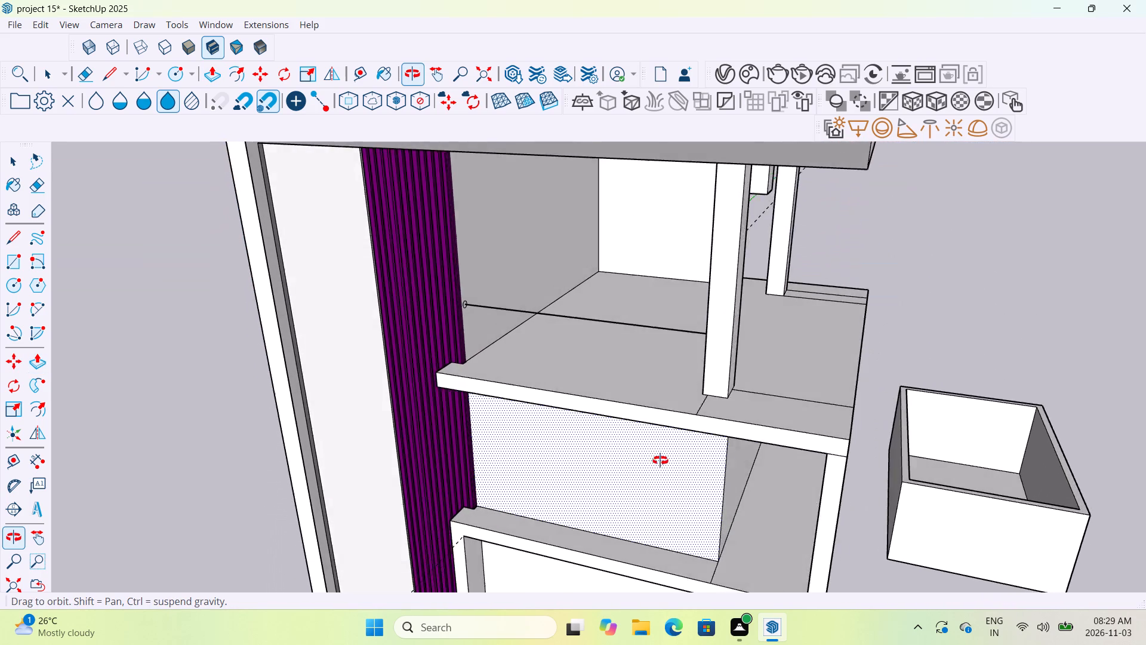
middle_click_drag(660, 460, 506, 481)
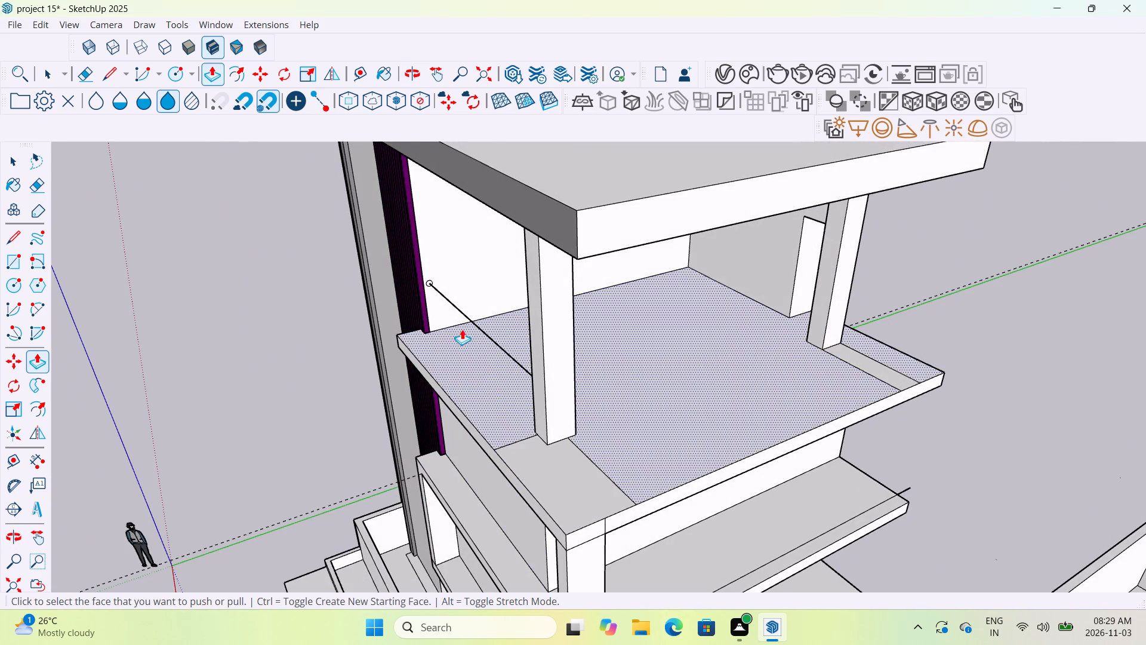
scroll(462, 328, "up", 6)
middle_click_drag(462, 328, 486, 324)
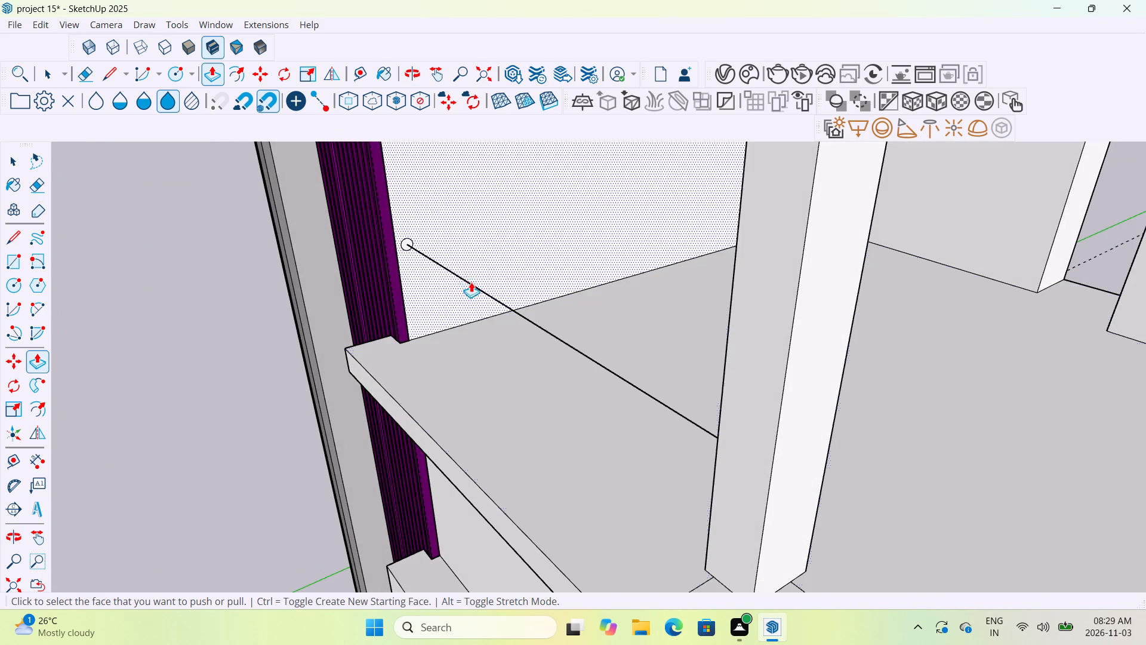
left_click(91, 87)
left_click(90, 79)
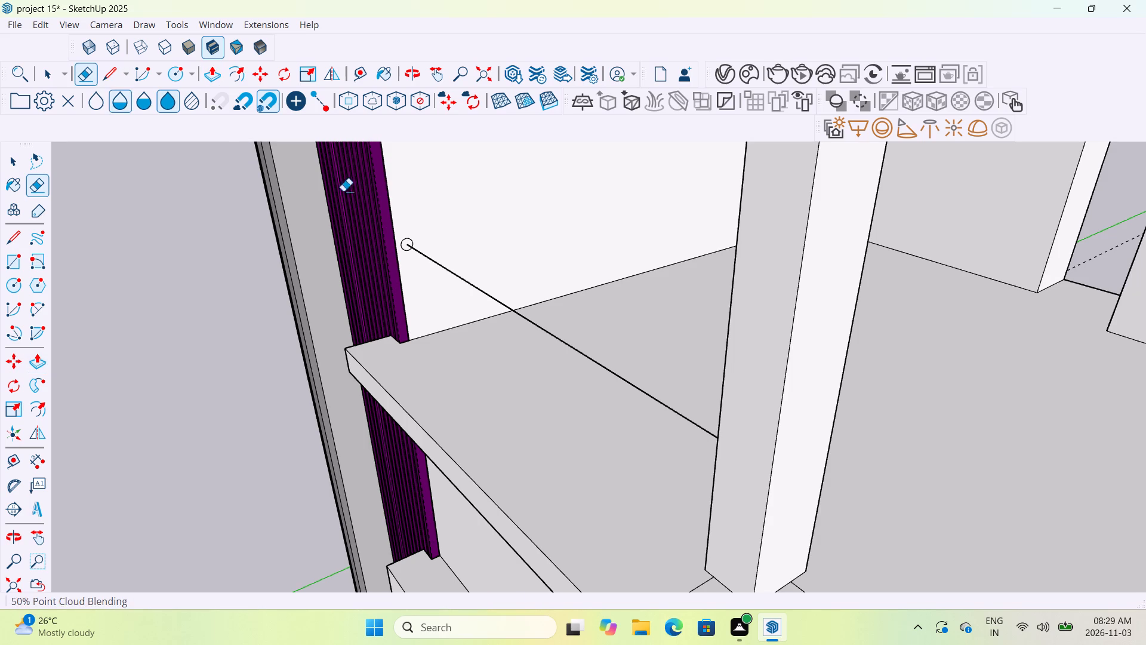
scroll(428, 254, "up", 5)
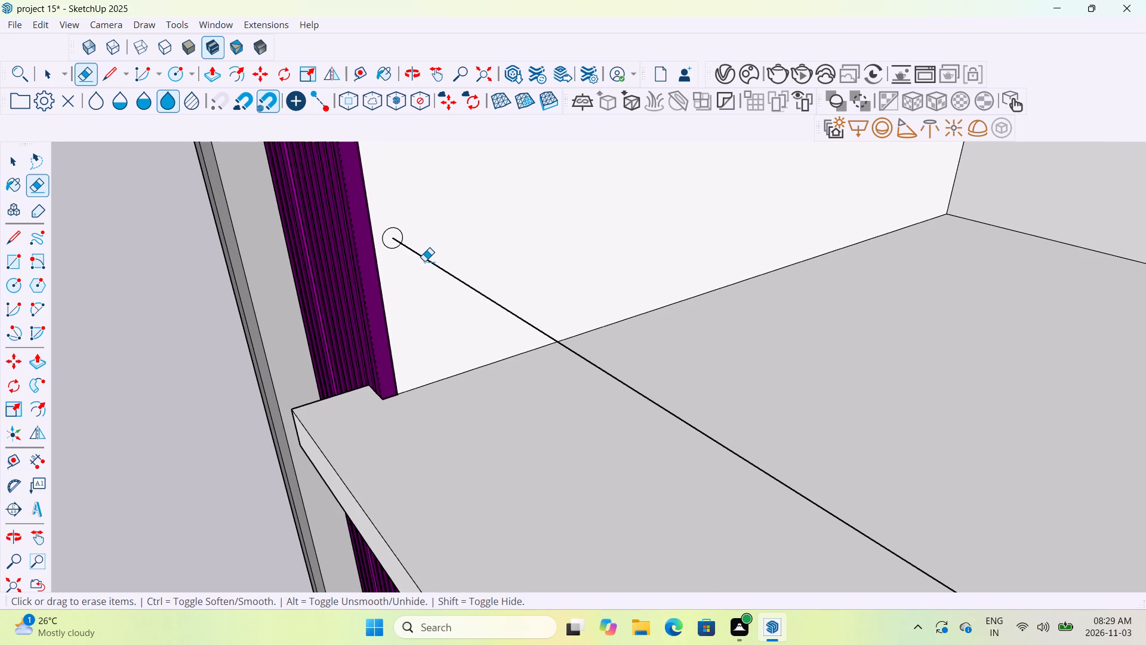
key("Escape")
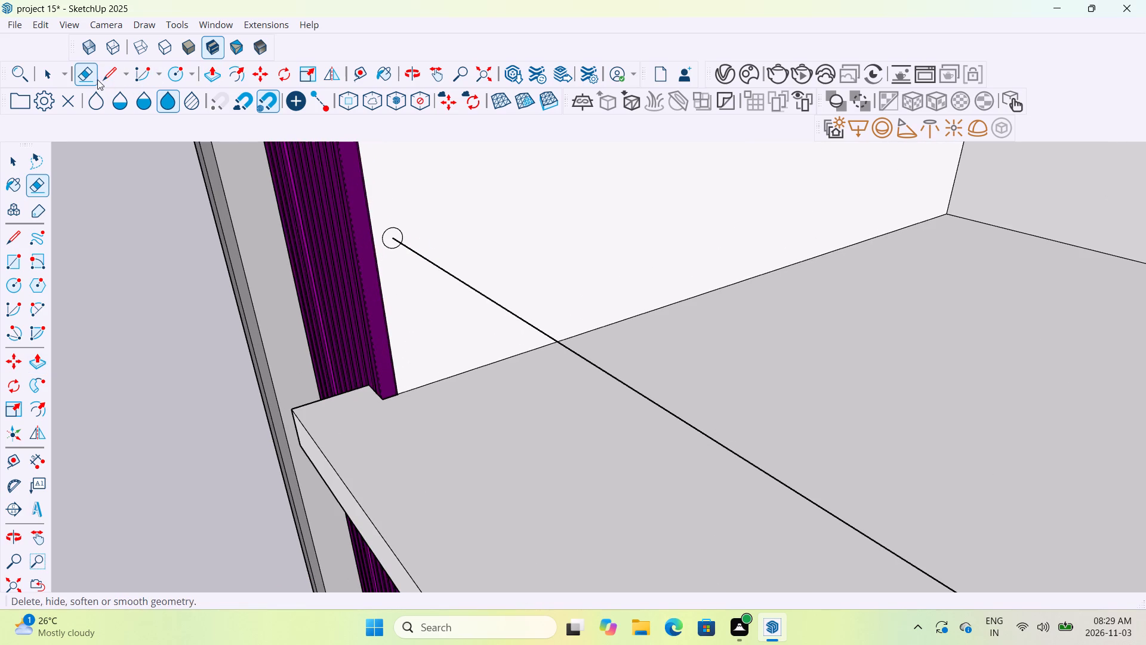
left_click(48, 79)
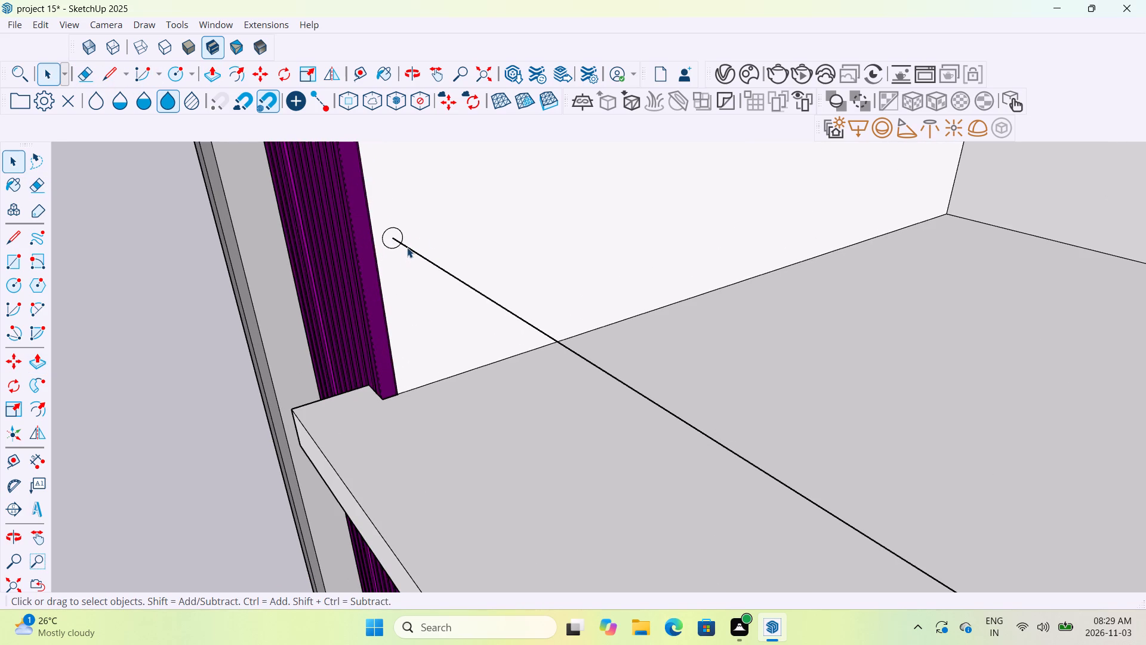
left_click(407, 247)
key("Delete")
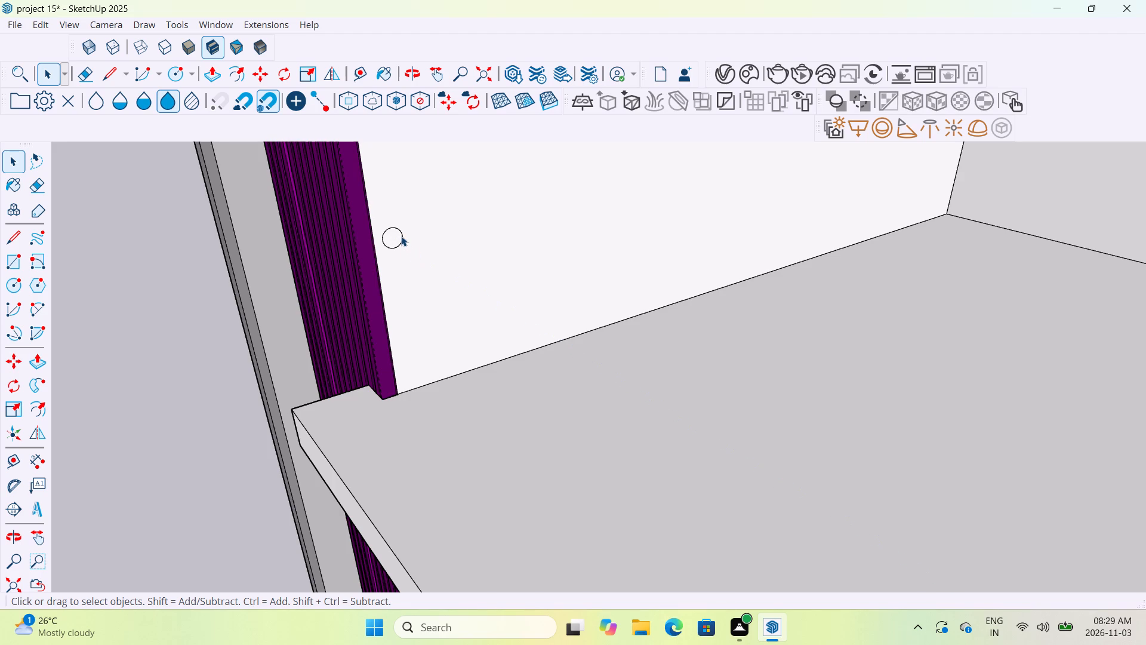
left_click(401, 236)
key("Delete")
Select the whole front column on the top floor slab and make it a group.
scroll(401, 236, "down", 8)
middle_click_drag(436, 365, 380, 385)
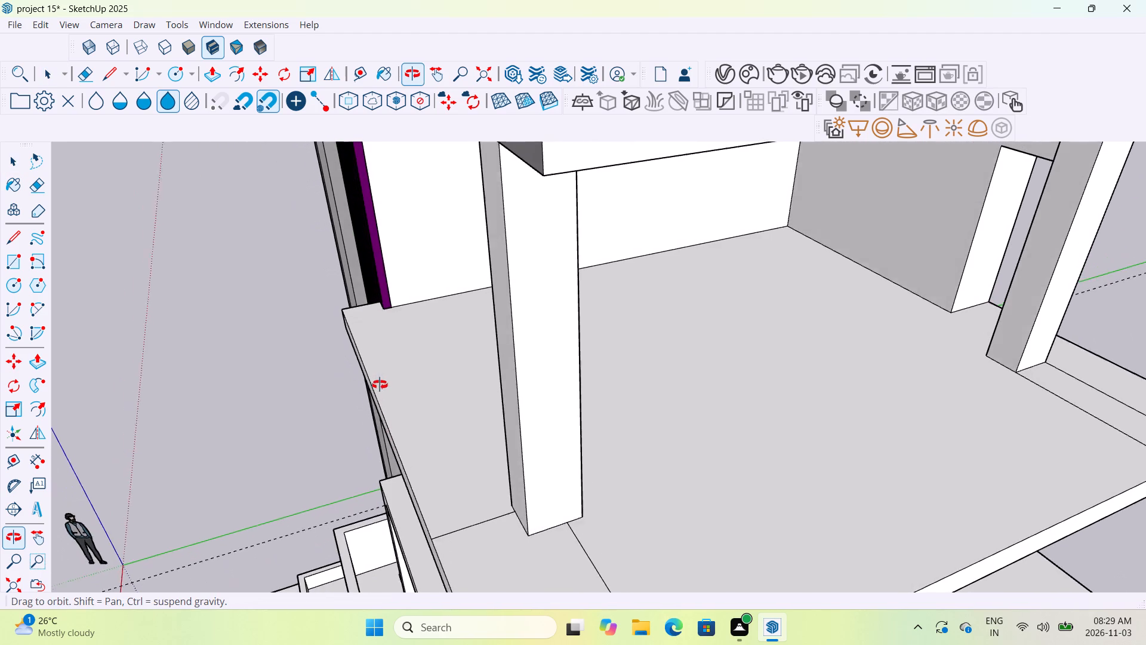
middle_click_drag(380, 385, 374, 386)
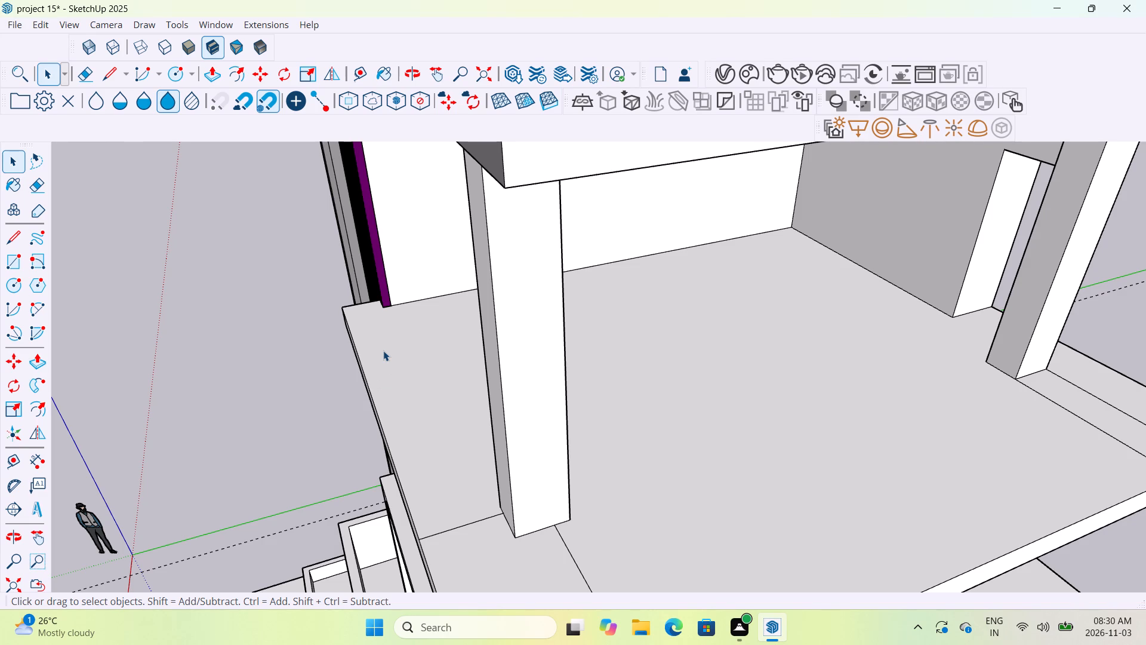
left_click(509, 446)
middle_click_drag(509, 446, 686, 444)
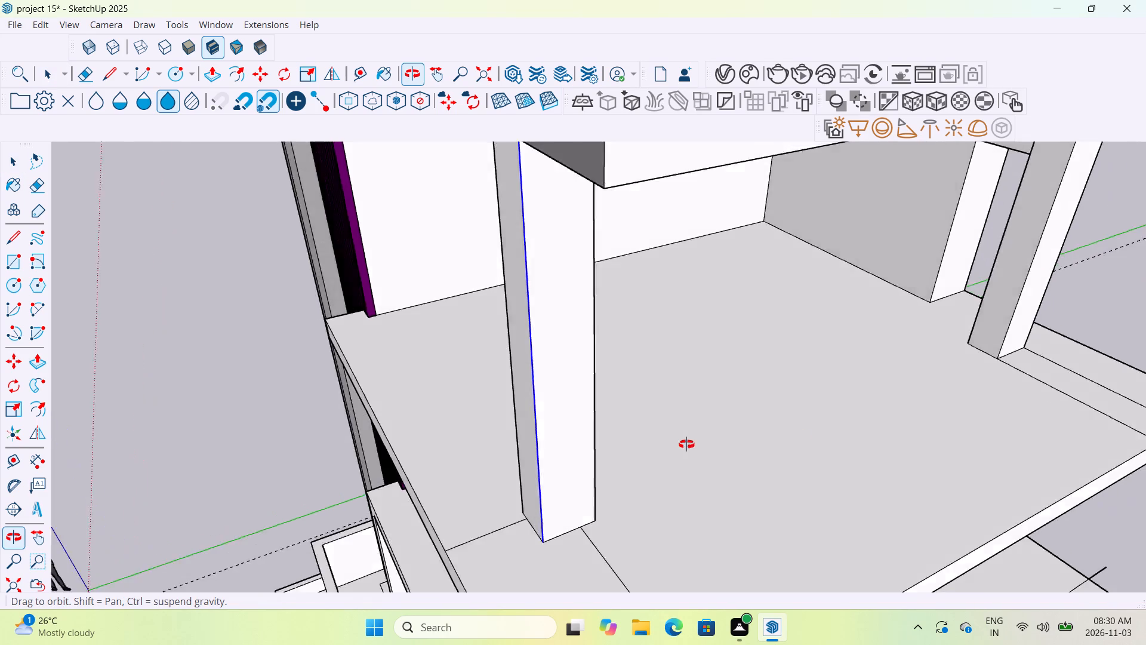
middle_click_drag(686, 444, 1011, 418)
scroll(1009, 419, "down", 4)
key("Escape")
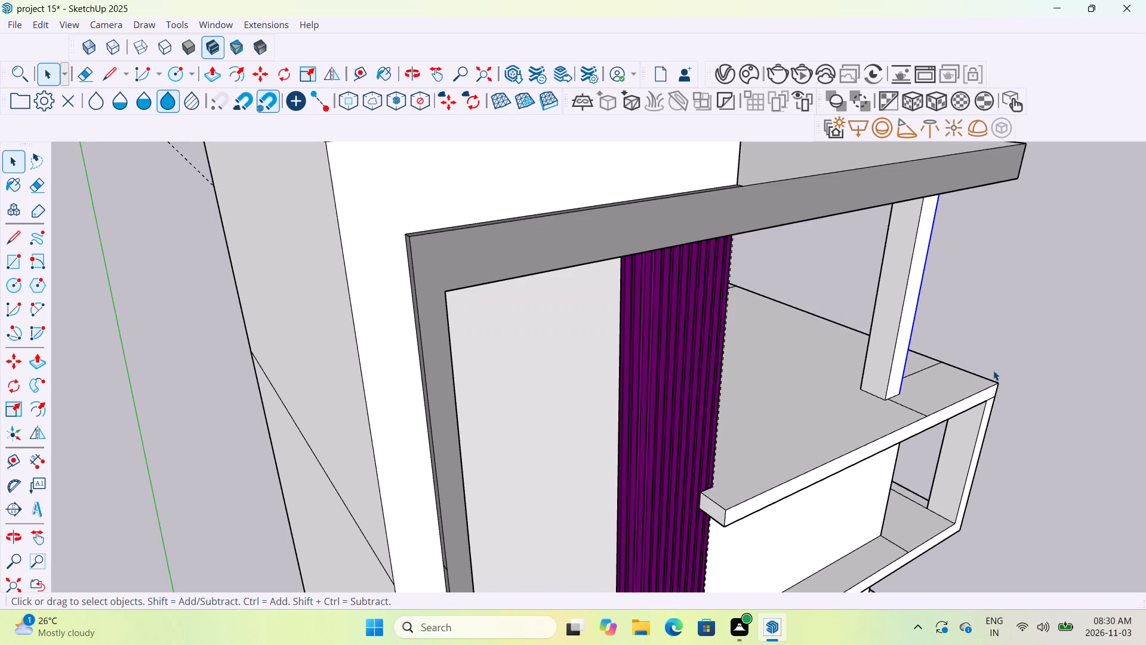
scroll(968, 318, "up", 4)
left_click_drag(916, 292, 774, 220)
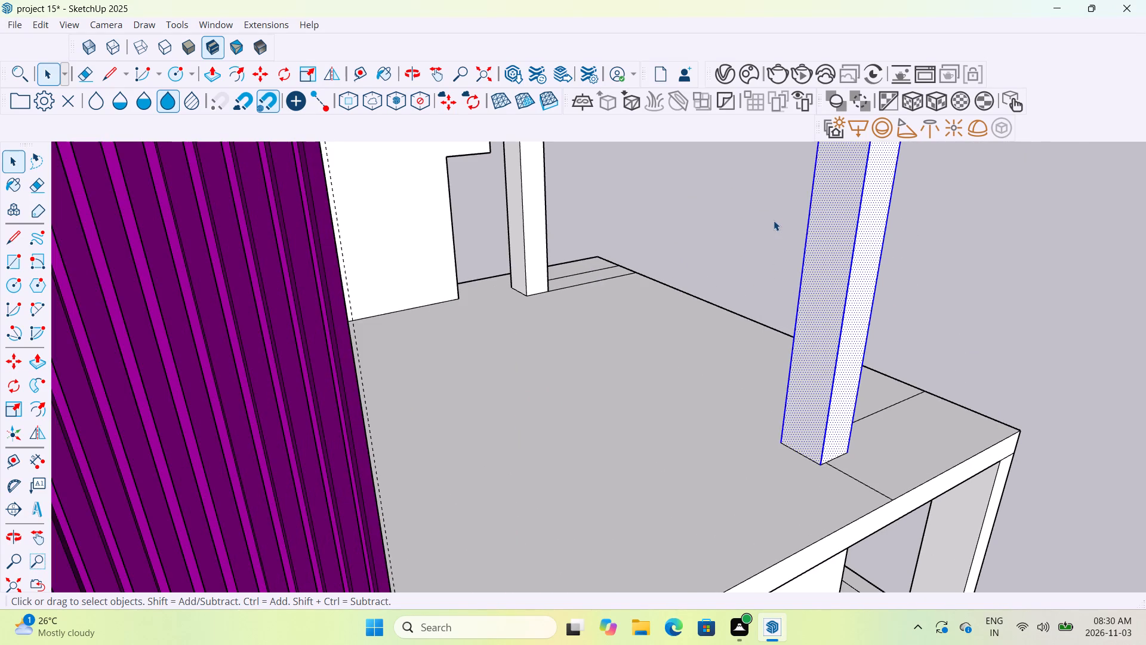
middle_click_drag(1003, 351, 660, 438)
right_click(296, 437)
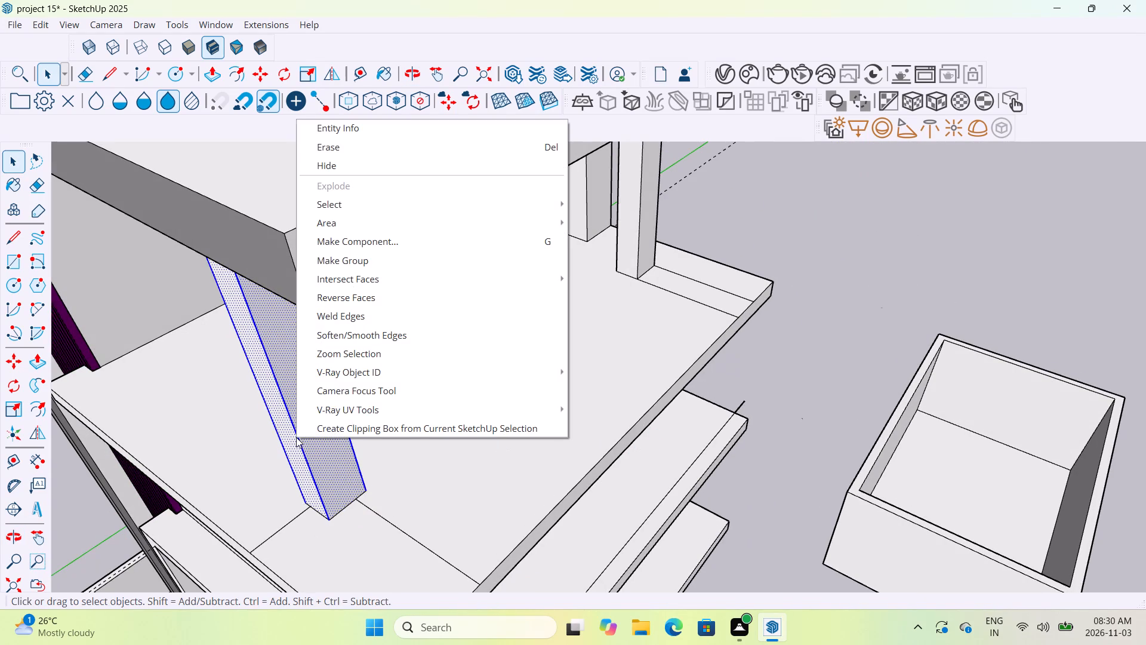
left_click(366, 265)
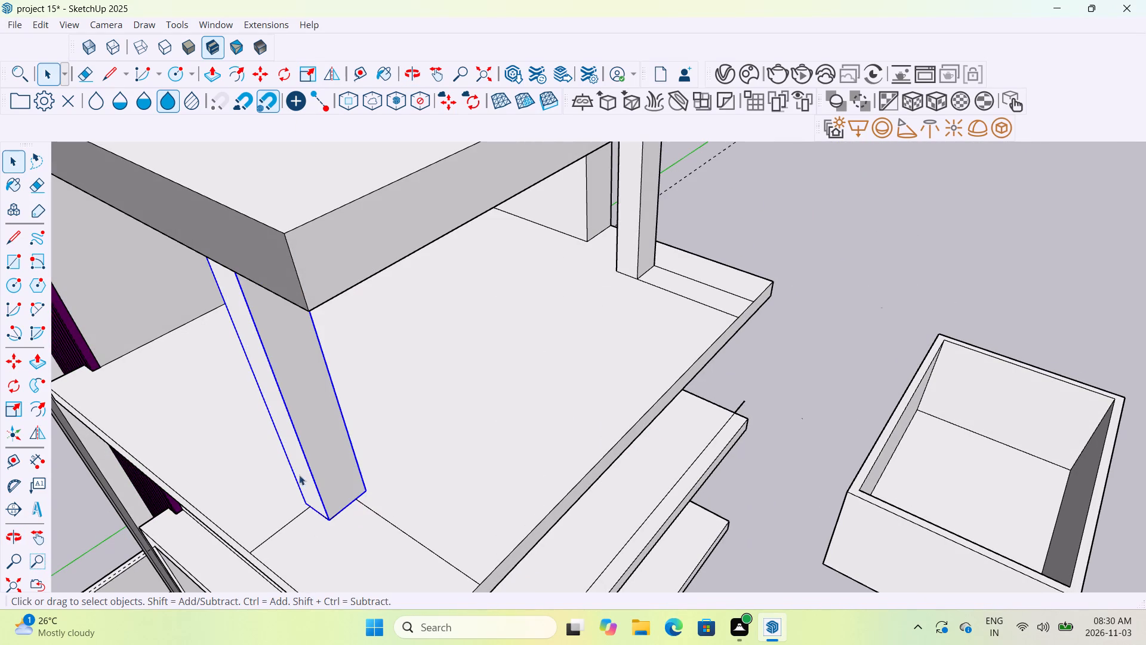
Copy the grouped front column of the top floor by its base corner into the open space beside the building.
middle_click_drag(275, 504, 408, 392)
scroll(427, 400, "up", 5)
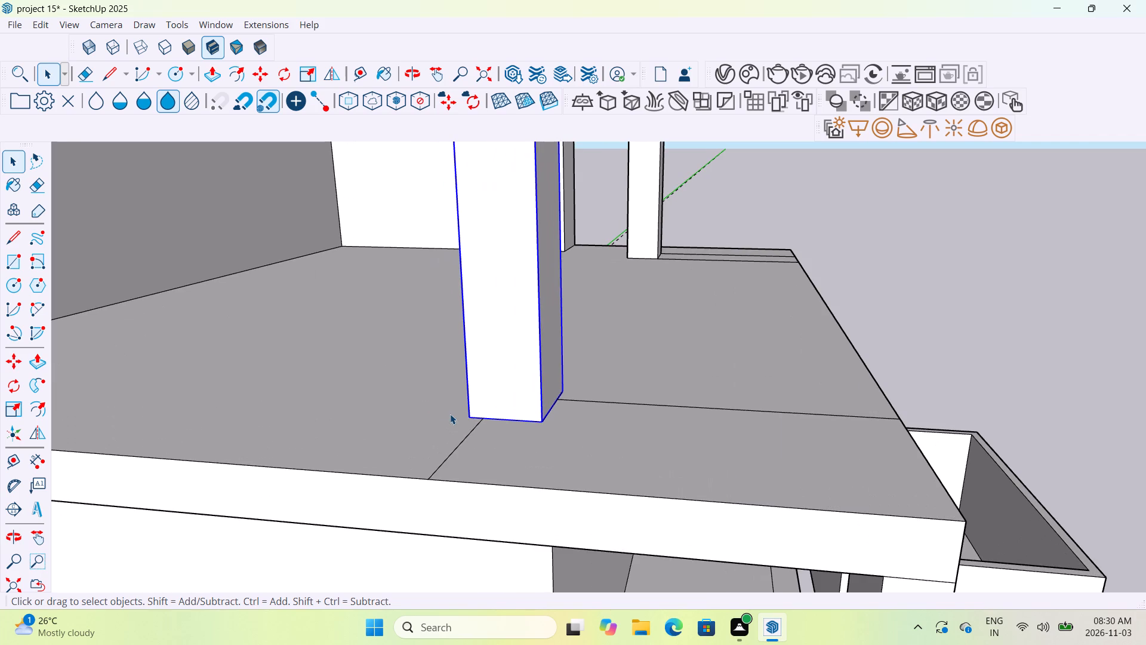
key("m")
scroll(452, 413, "up", 6)
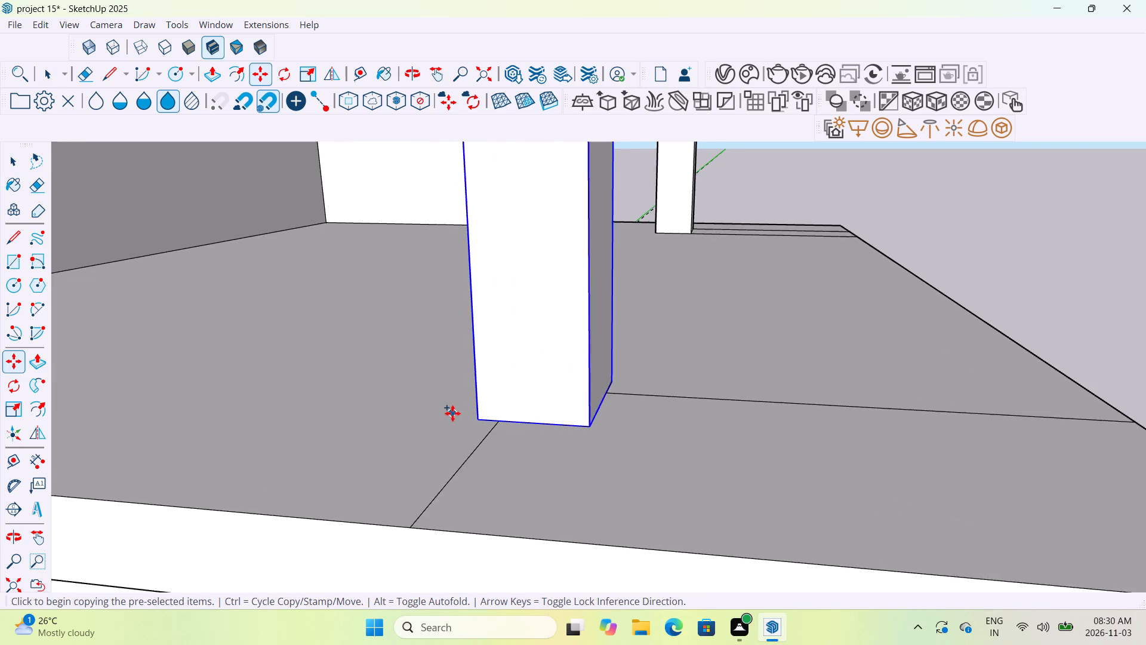
left_click(483, 418)
scroll(484, 442, "down", 7)
scroll(484, 443, "down", 15)
middle_click_drag(485, 502, 554, 363)
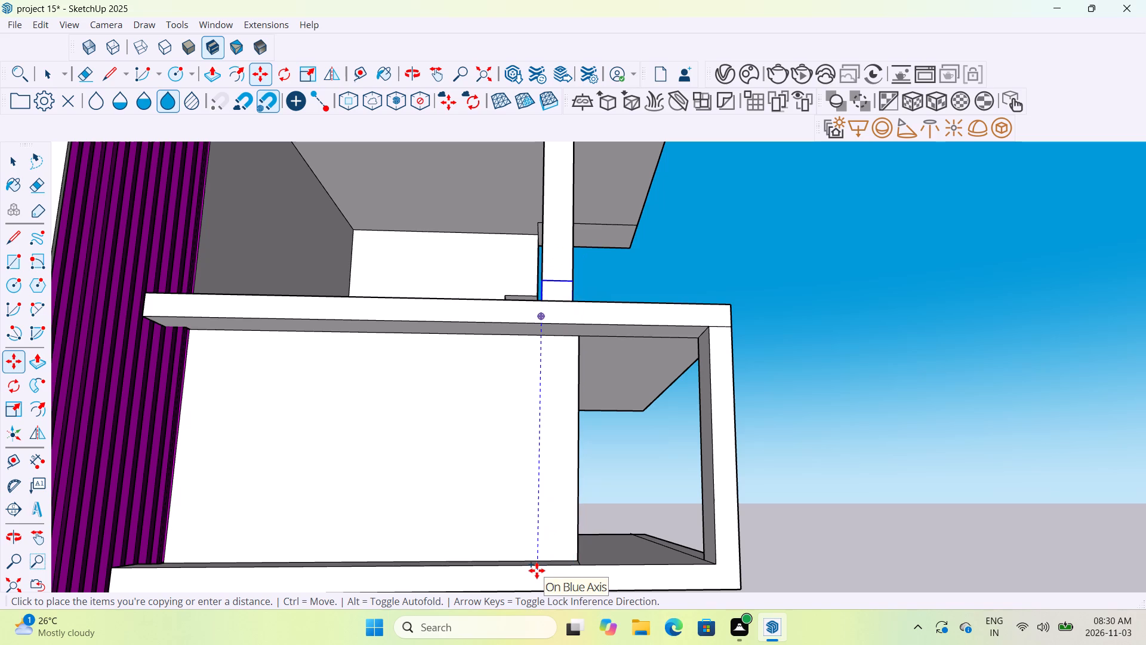
scroll(537, 581, "down", 14)
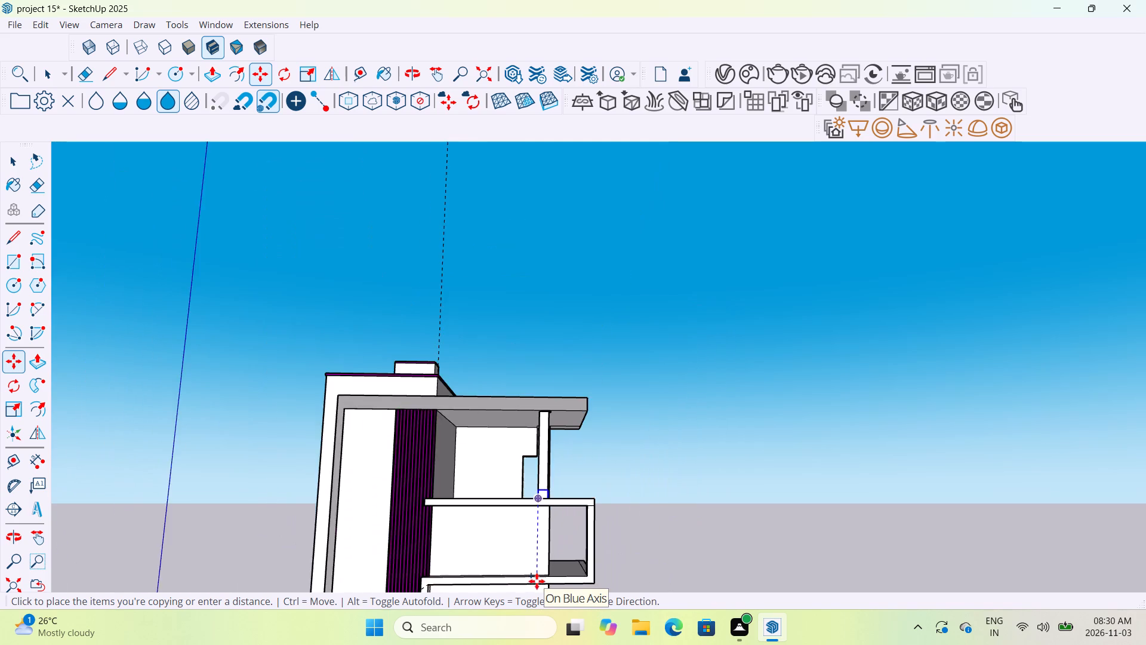
scroll(537, 581, "down", 7)
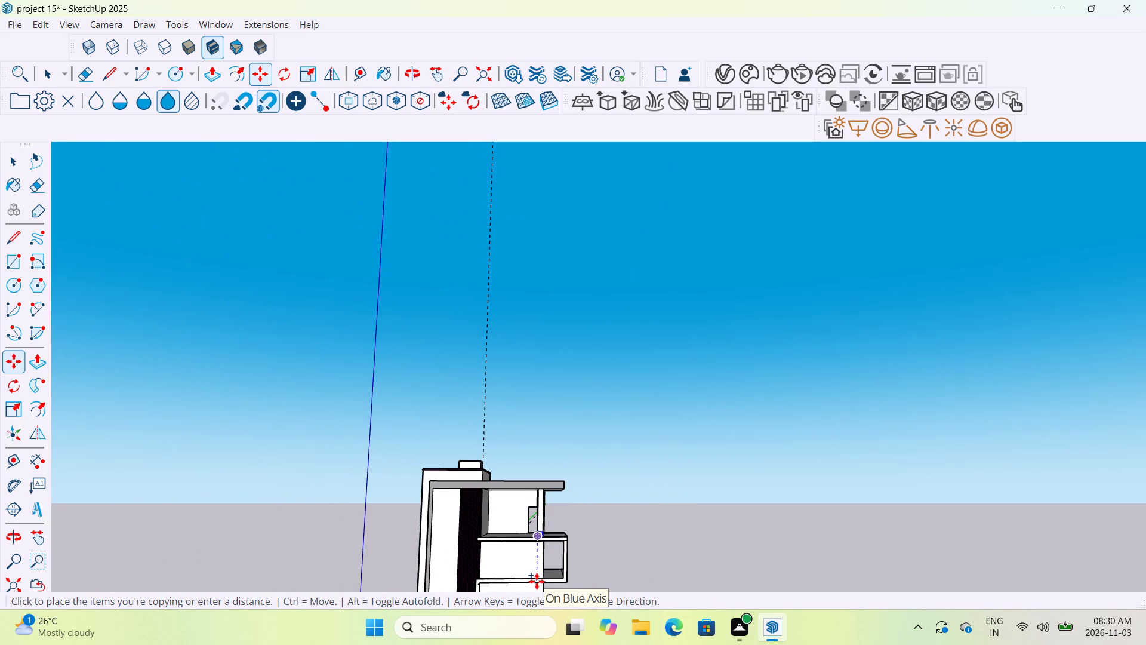
scroll(547, 575, "down", 2)
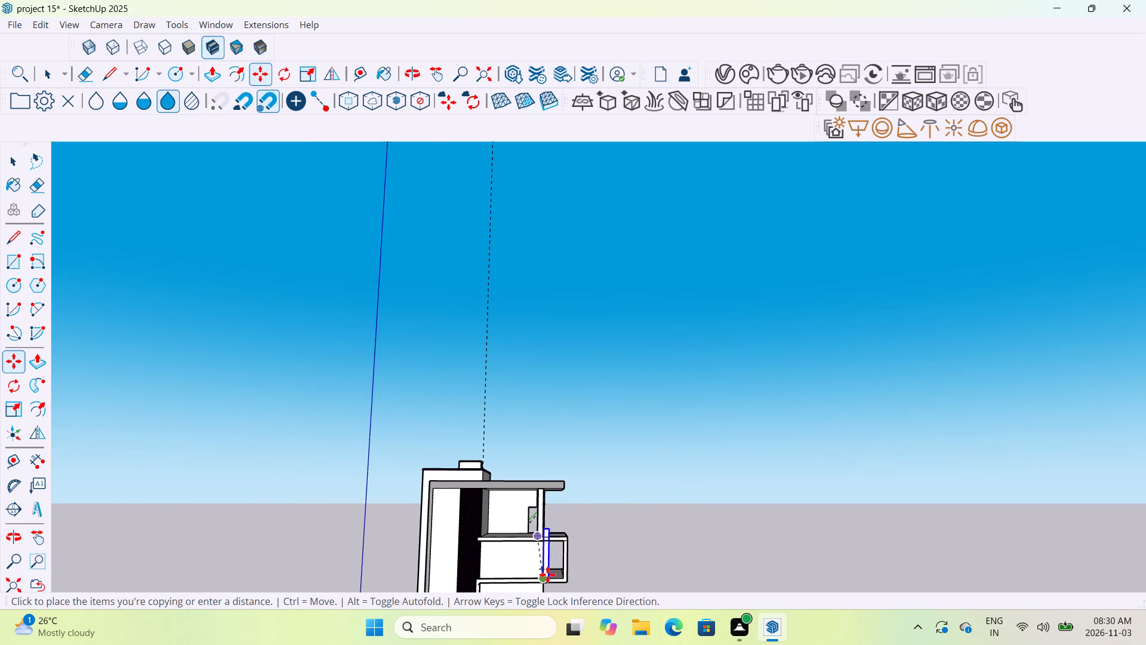
scroll(547, 575, "down", 11)
scroll(547, 574, "down", 12)
scroll(547, 580, "up", 4)
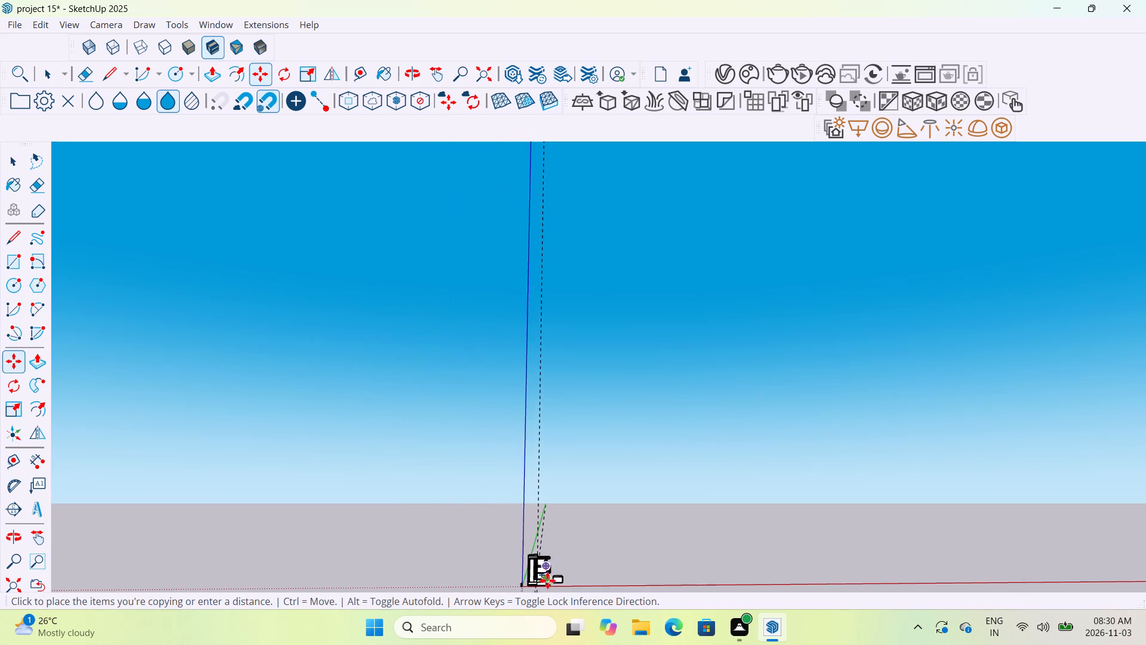
scroll(547, 580, "up", 19)
scroll(547, 580, "down", 1)
scroll(547, 580, "up", 5)
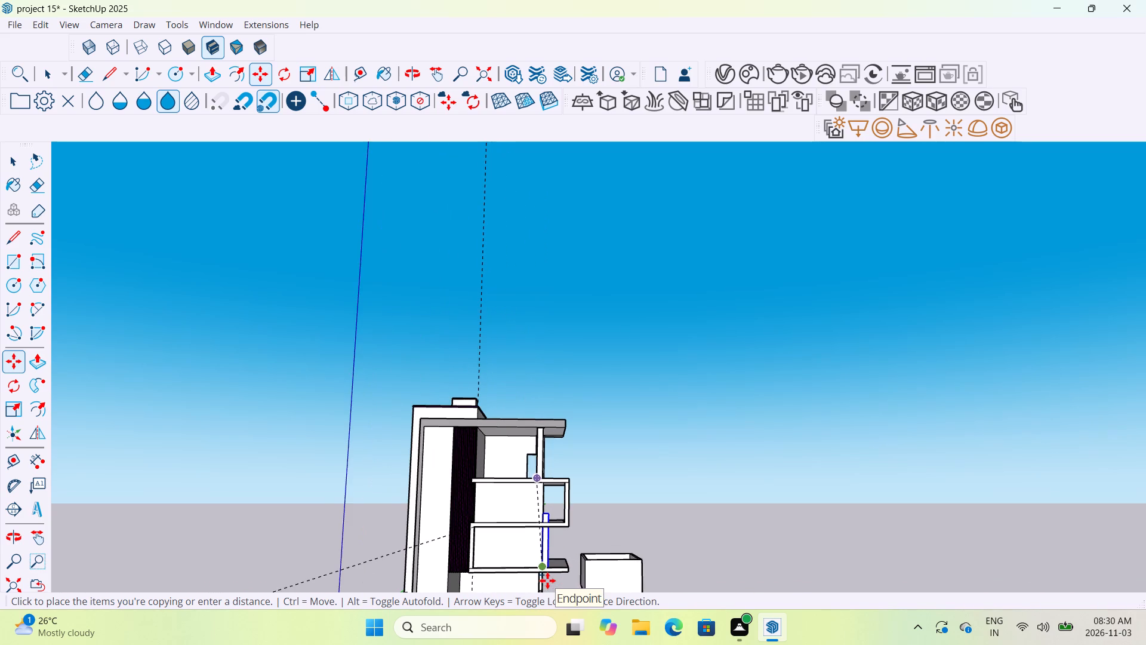
scroll(547, 580, "up", 1)
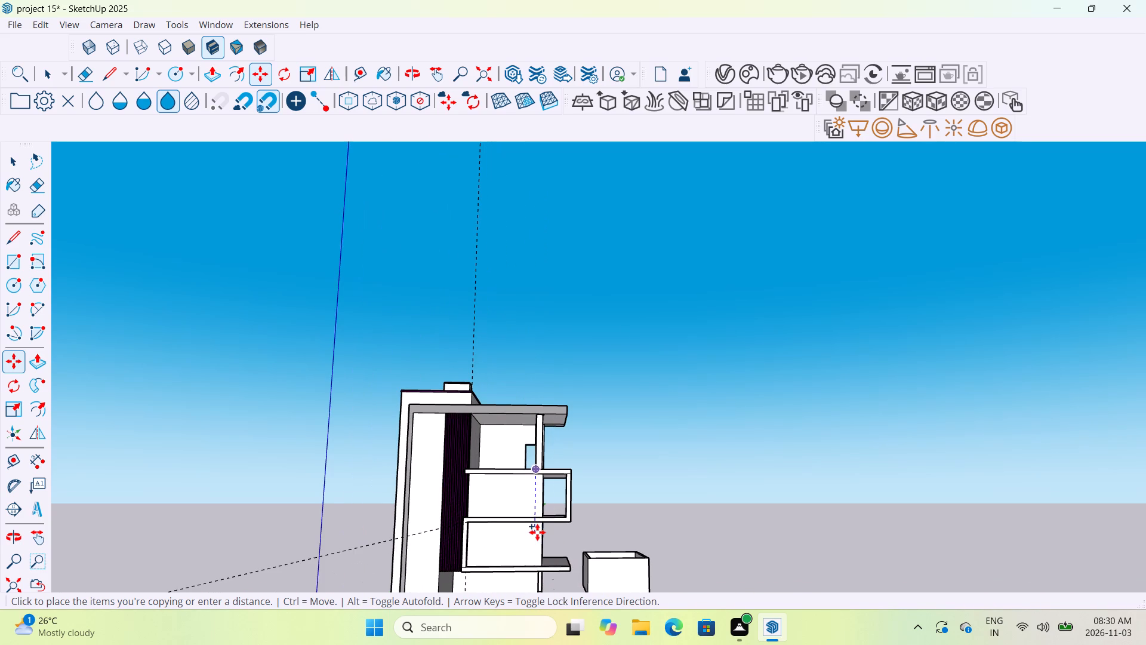
middle_click_drag(537, 532, 534, 500)
scroll(534, 497, "up", 13)
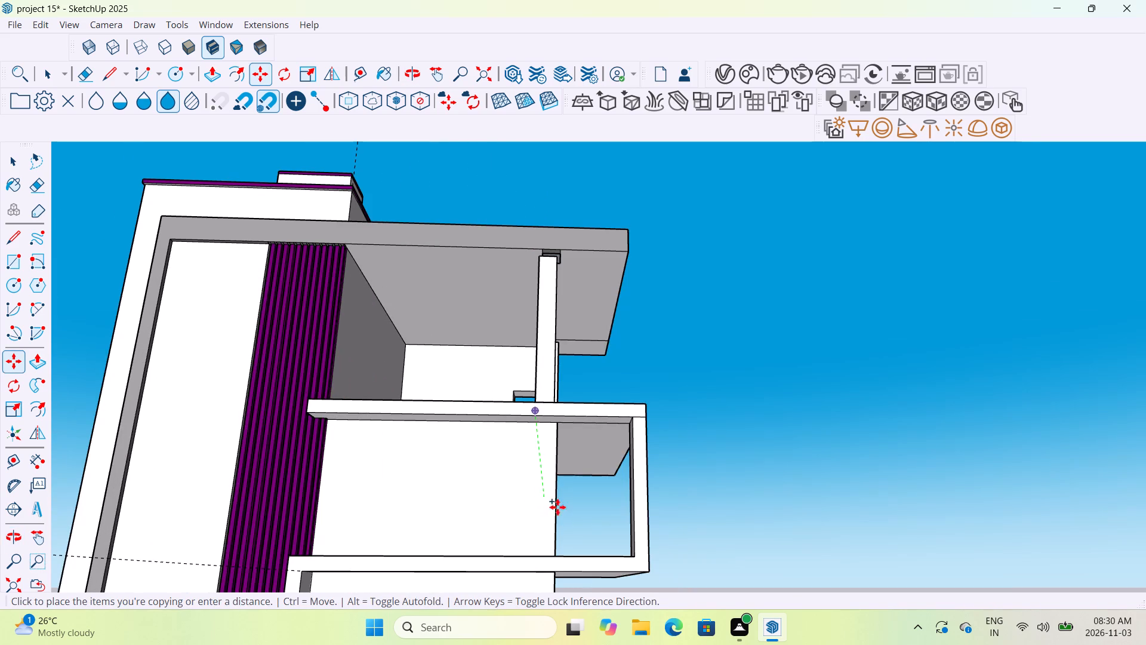
middle_click_drag(580, 554, 586, 604)
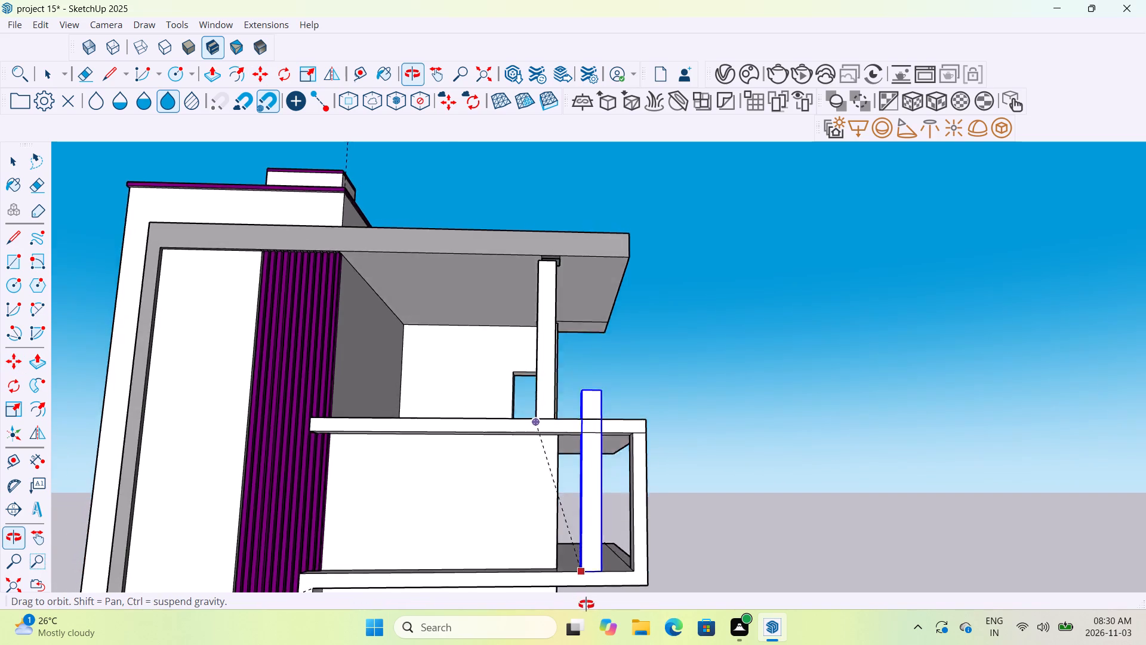
middle_click_drag(586, 604, 591, 621)
middle_click_drag(582, 575, 583, 585)
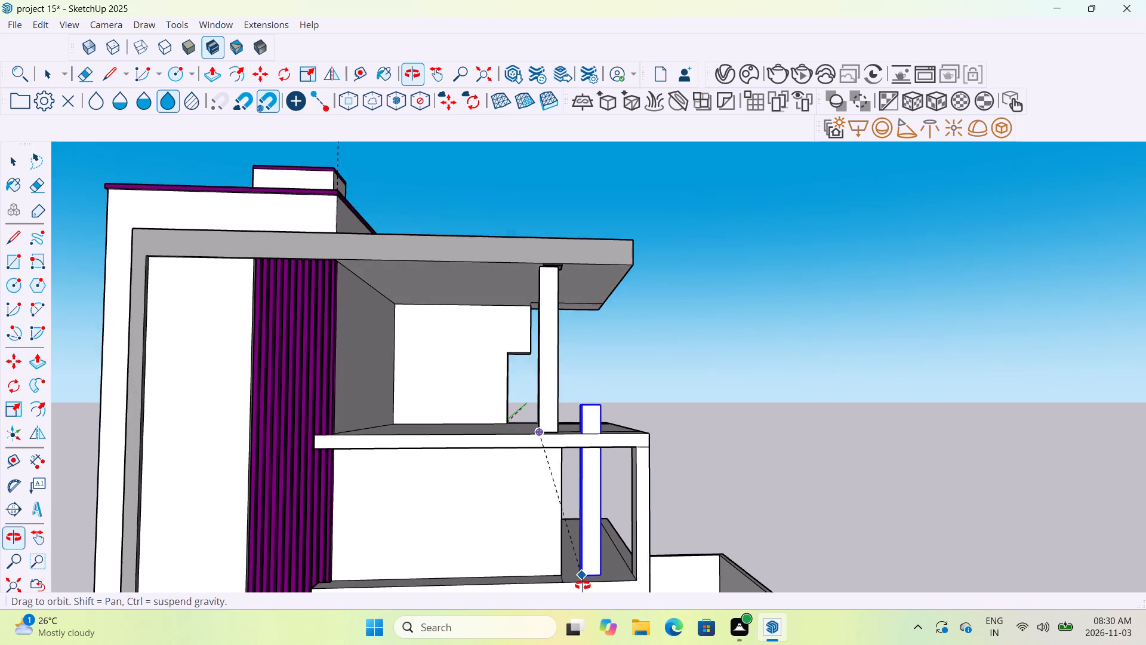
middle_click_drag(583, 585, 470, 580)
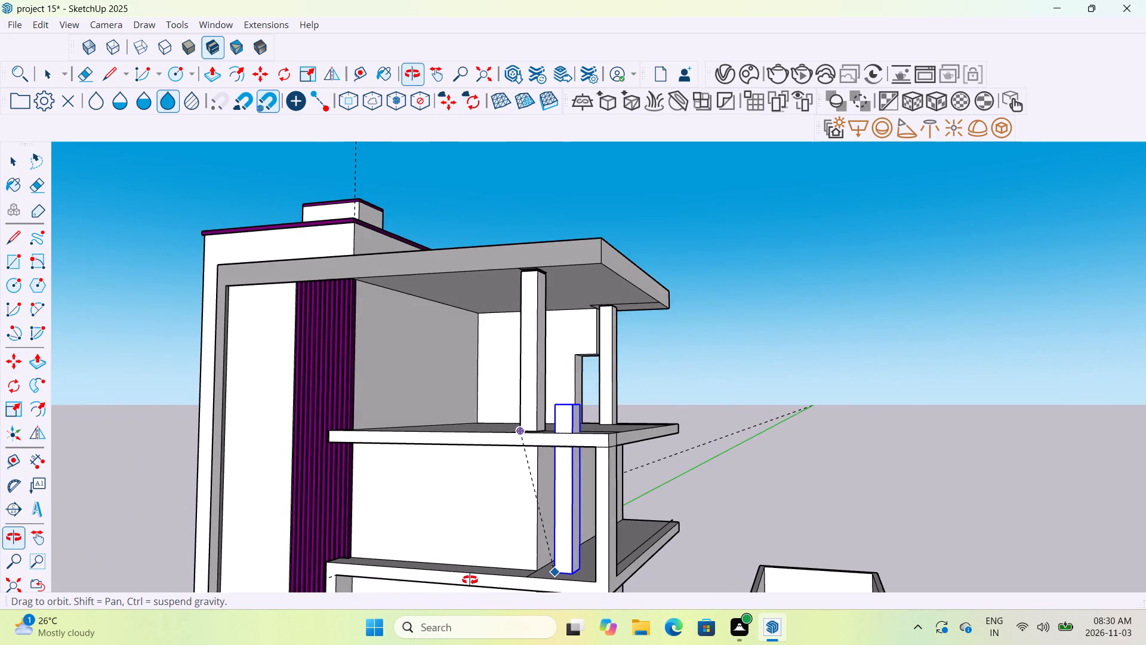
middle_click_drag(470, 580, 468, 580)
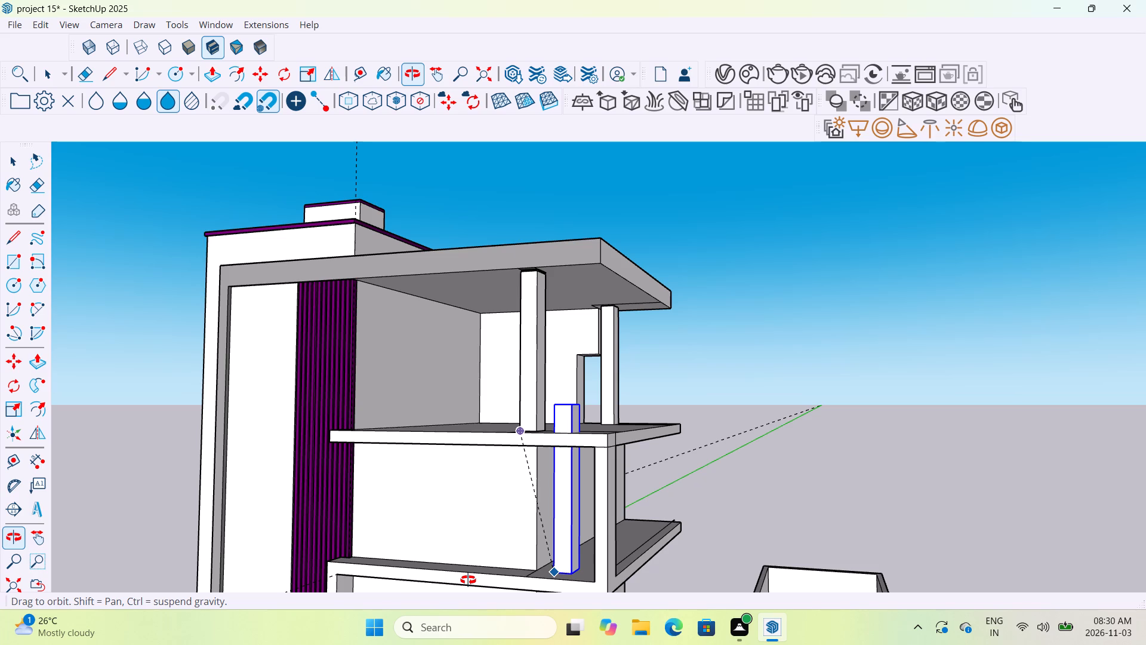
middle_click_drag(468, 580, 488, 571)
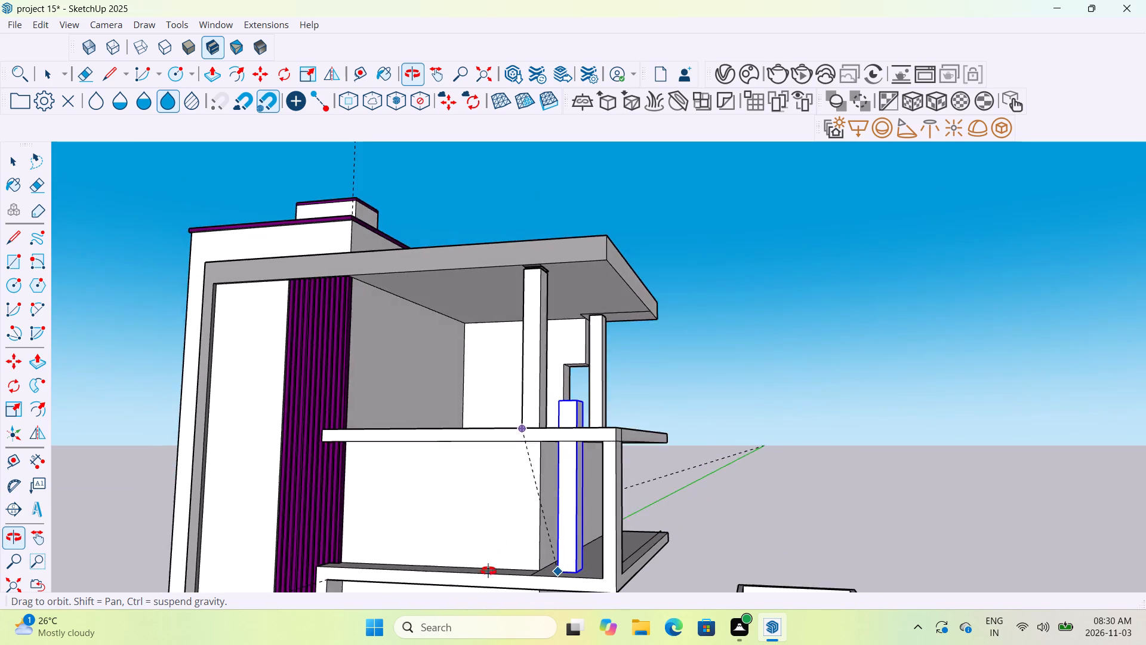
middle_click_drag(488, 571, 487, 595)
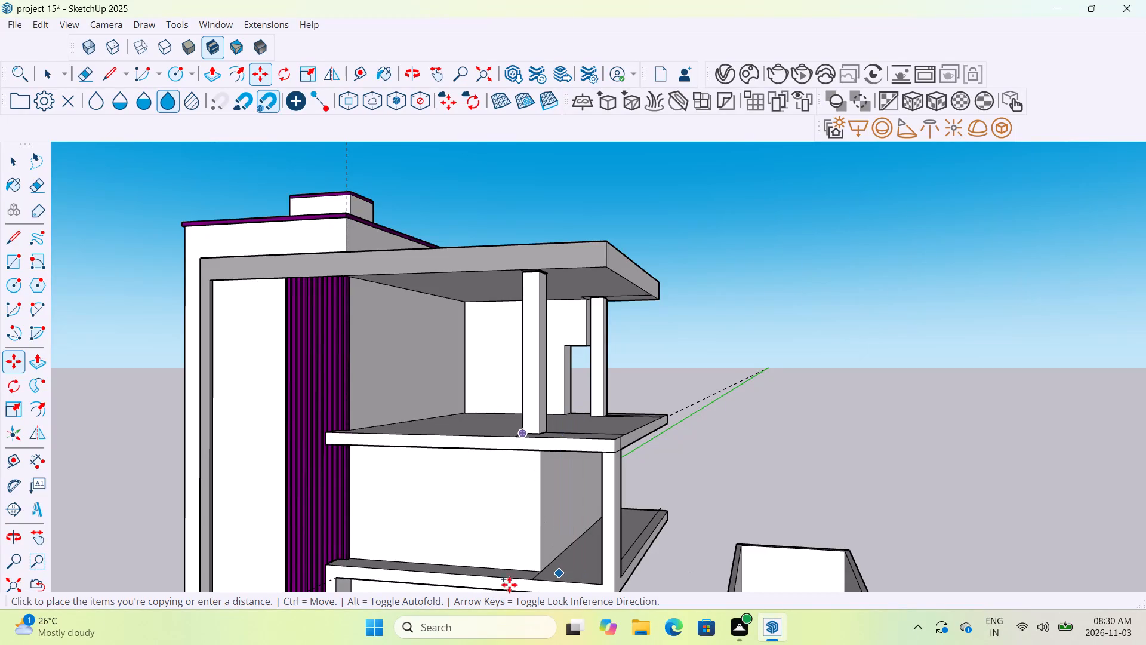
scroll(773, 512, "down", 6)
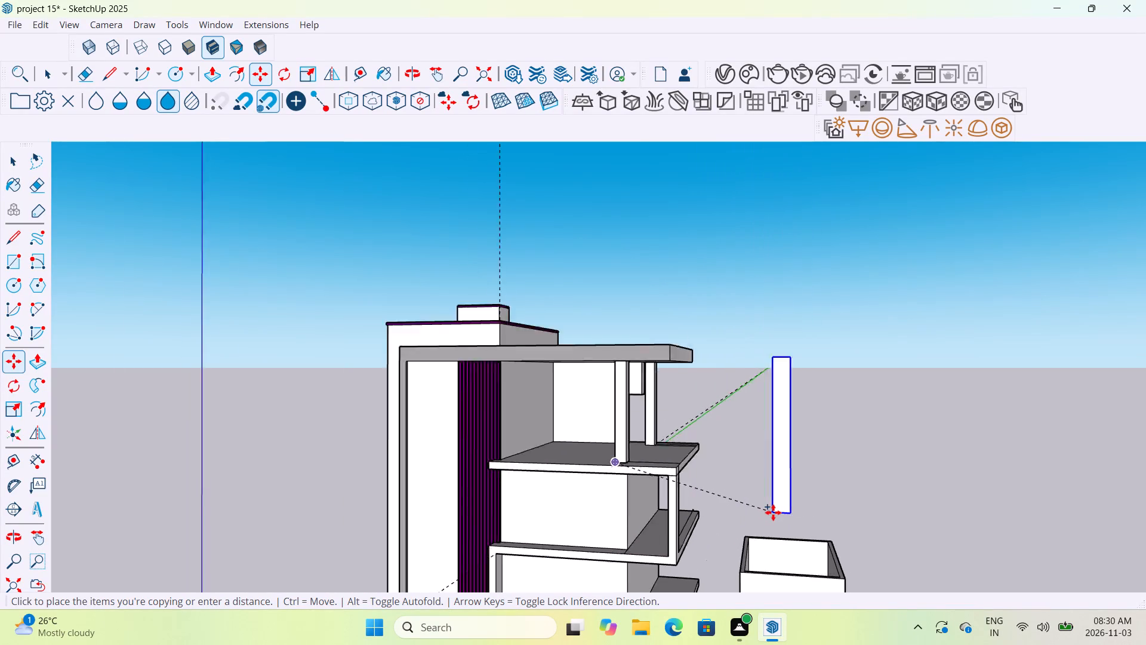
left_click(829, 500)
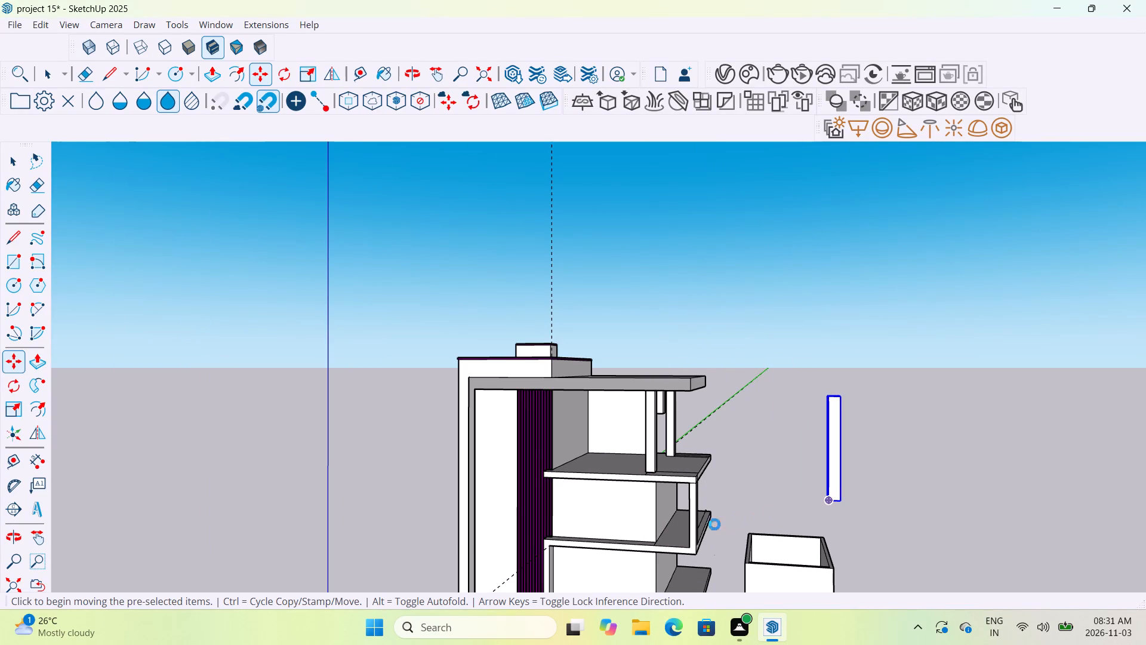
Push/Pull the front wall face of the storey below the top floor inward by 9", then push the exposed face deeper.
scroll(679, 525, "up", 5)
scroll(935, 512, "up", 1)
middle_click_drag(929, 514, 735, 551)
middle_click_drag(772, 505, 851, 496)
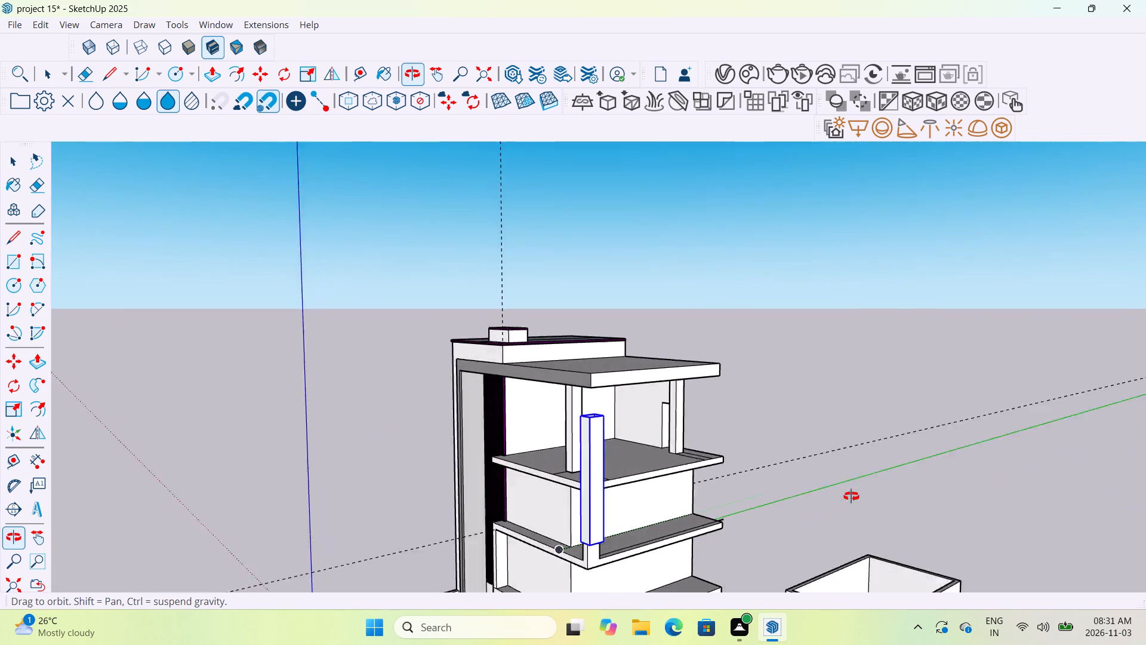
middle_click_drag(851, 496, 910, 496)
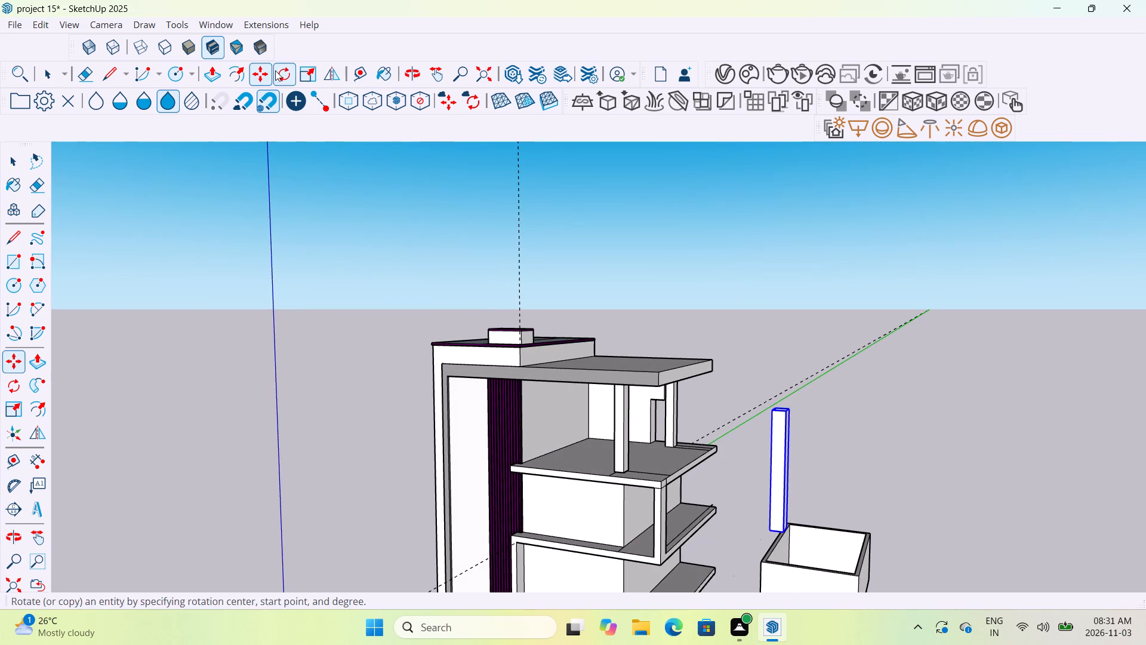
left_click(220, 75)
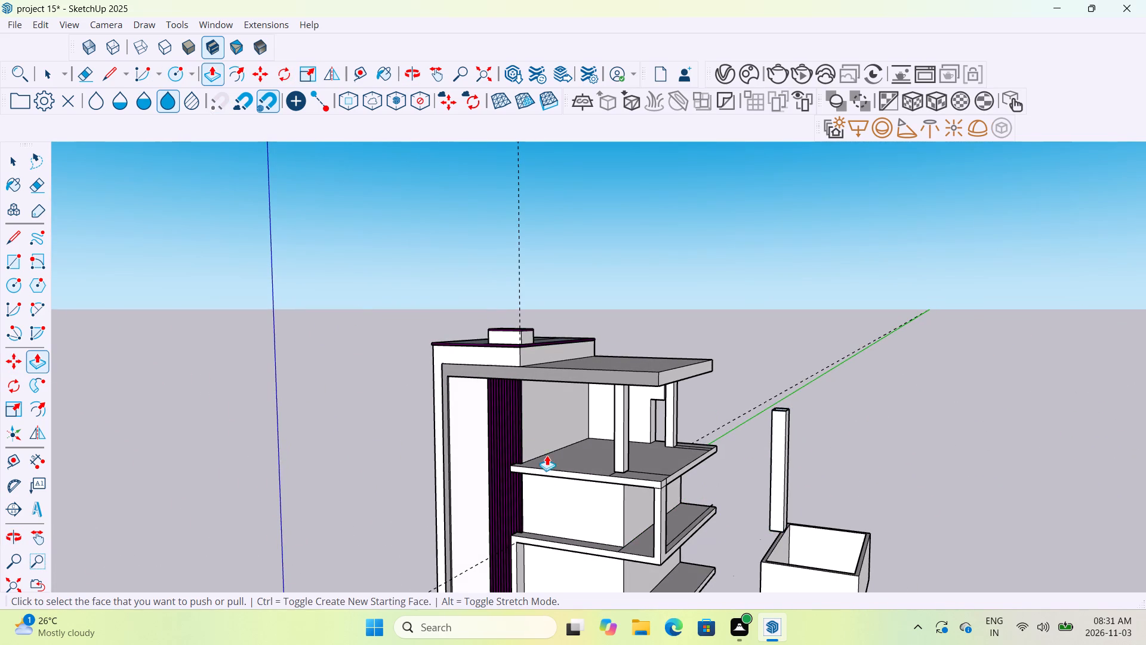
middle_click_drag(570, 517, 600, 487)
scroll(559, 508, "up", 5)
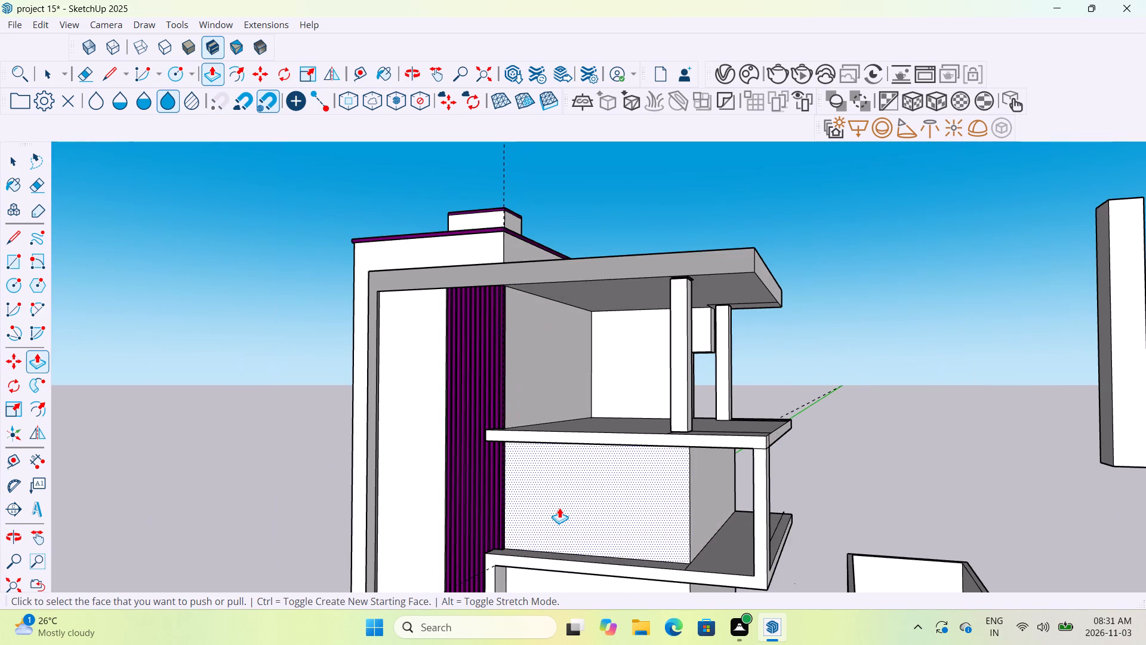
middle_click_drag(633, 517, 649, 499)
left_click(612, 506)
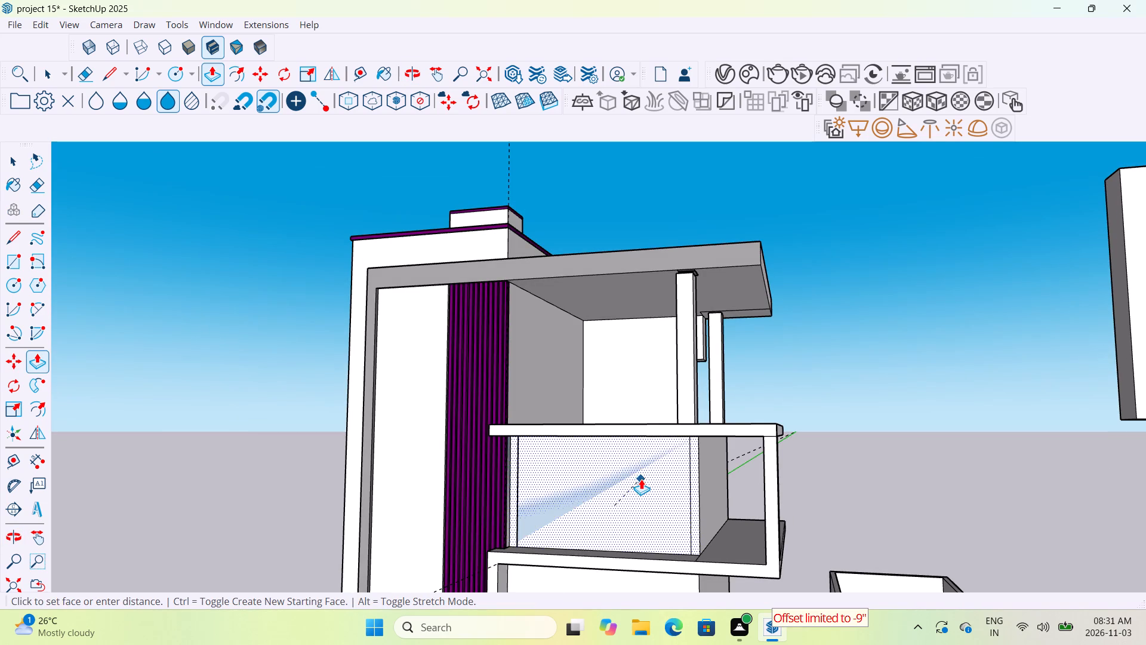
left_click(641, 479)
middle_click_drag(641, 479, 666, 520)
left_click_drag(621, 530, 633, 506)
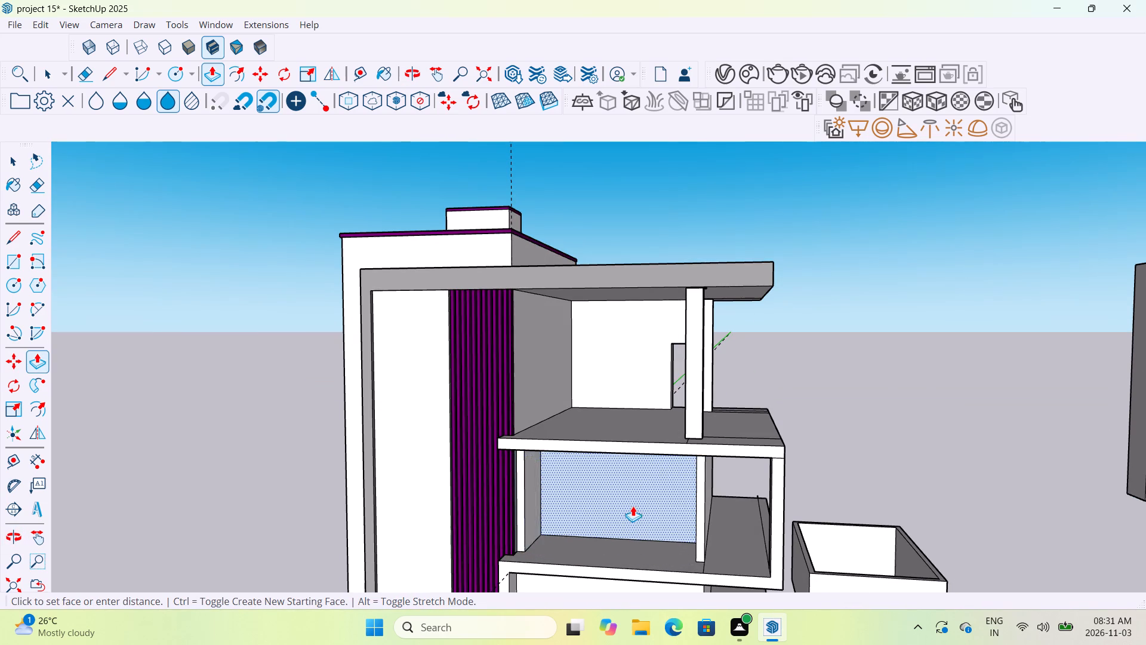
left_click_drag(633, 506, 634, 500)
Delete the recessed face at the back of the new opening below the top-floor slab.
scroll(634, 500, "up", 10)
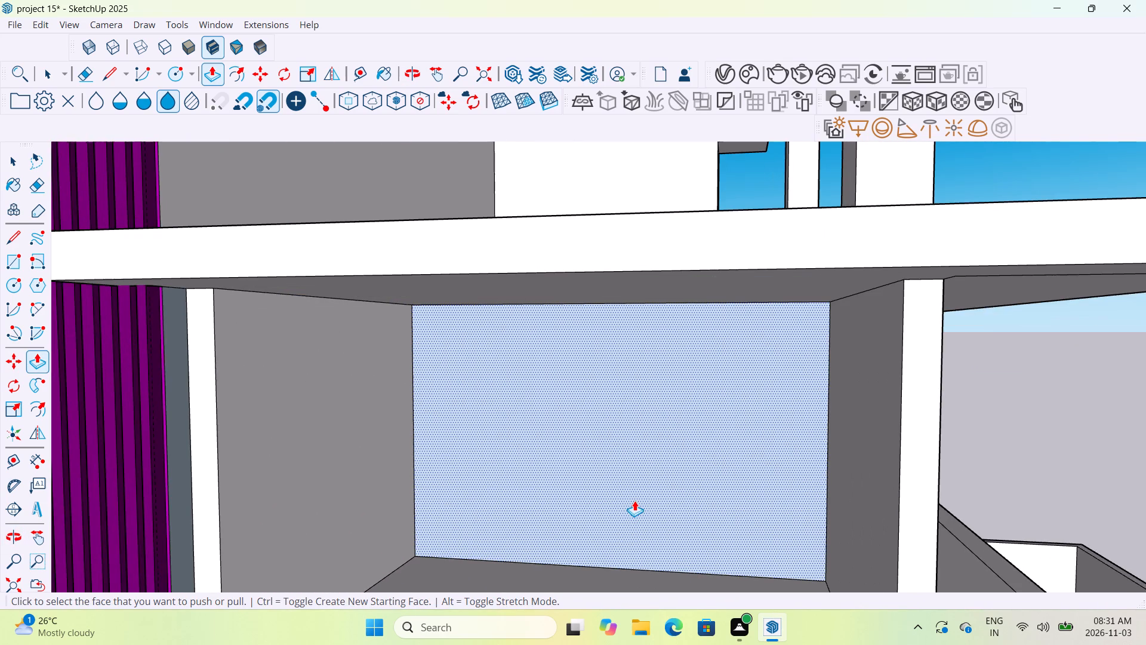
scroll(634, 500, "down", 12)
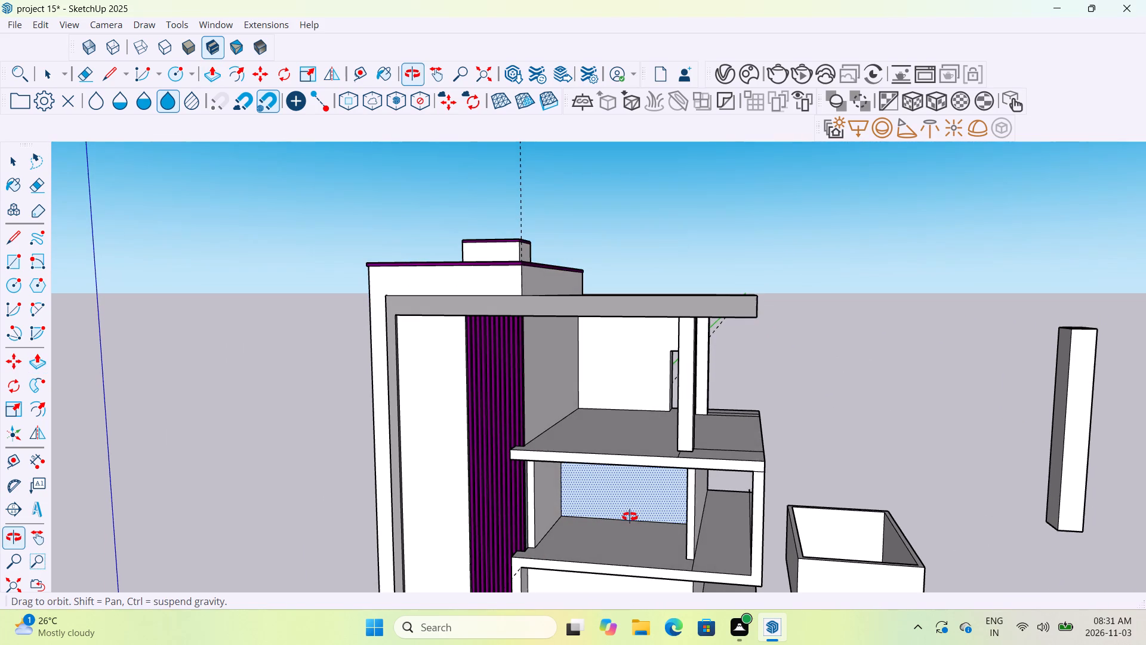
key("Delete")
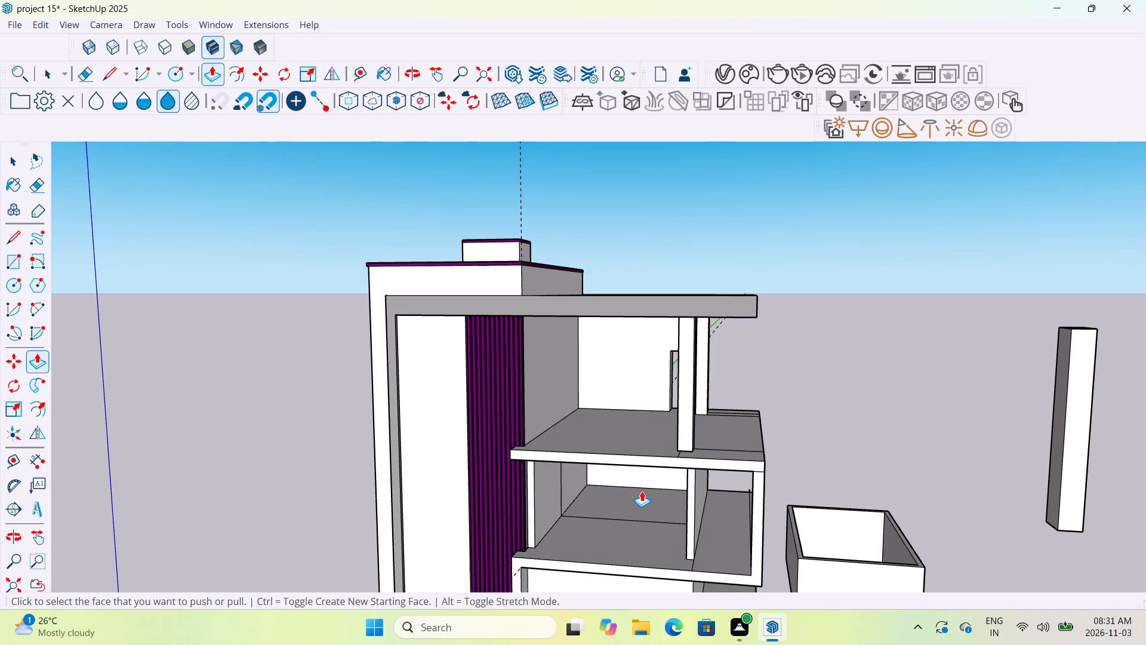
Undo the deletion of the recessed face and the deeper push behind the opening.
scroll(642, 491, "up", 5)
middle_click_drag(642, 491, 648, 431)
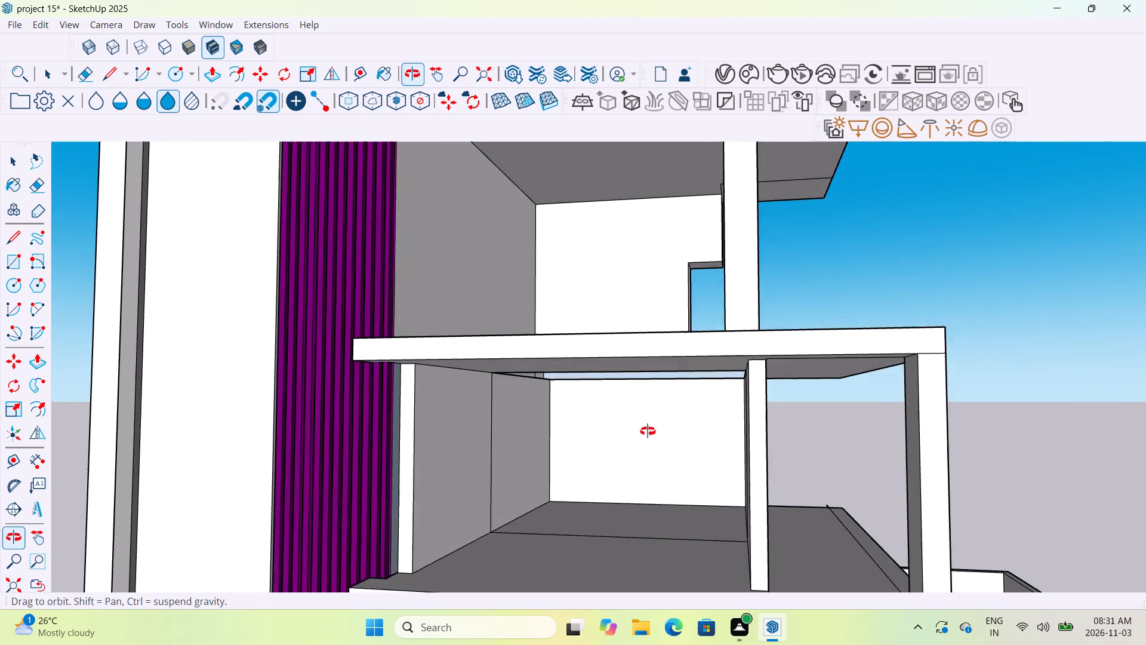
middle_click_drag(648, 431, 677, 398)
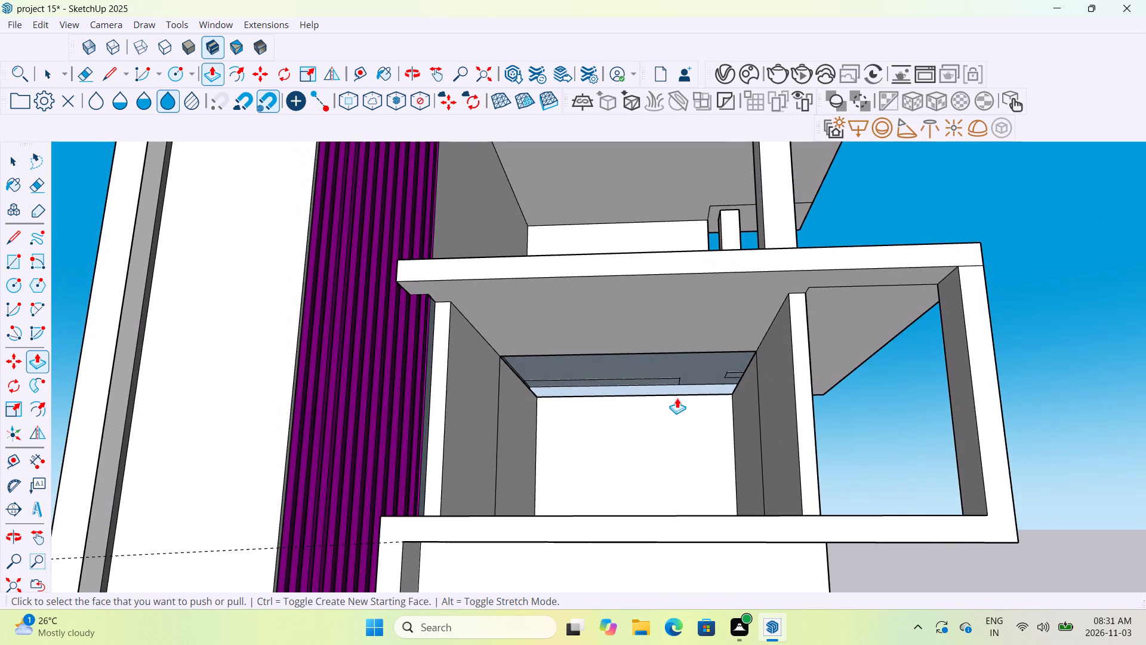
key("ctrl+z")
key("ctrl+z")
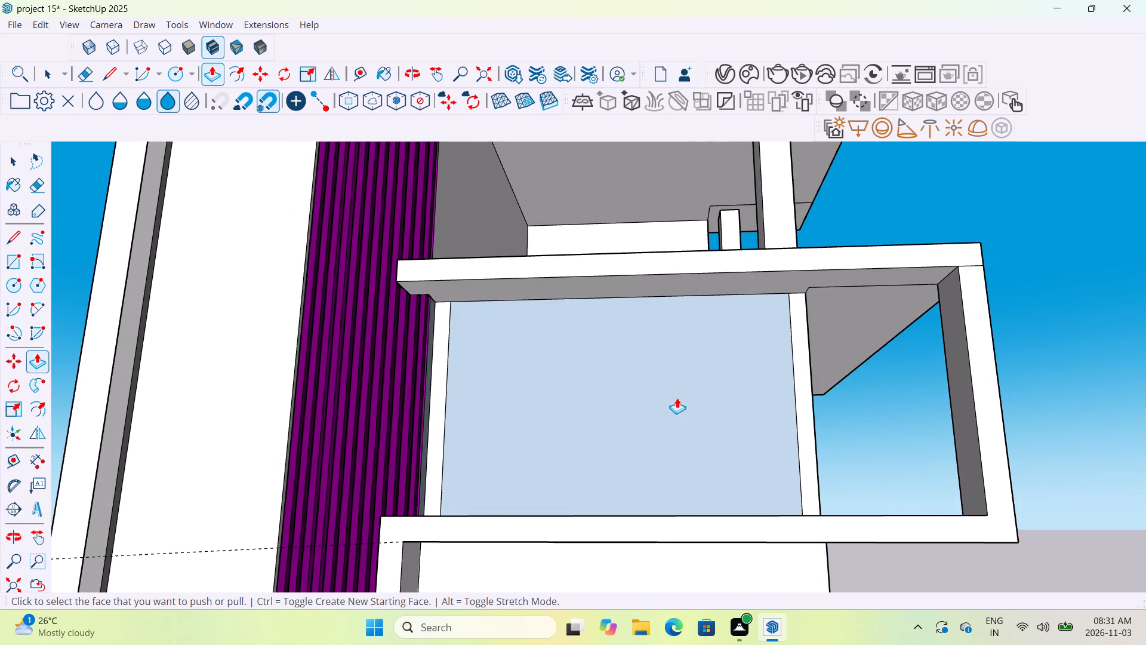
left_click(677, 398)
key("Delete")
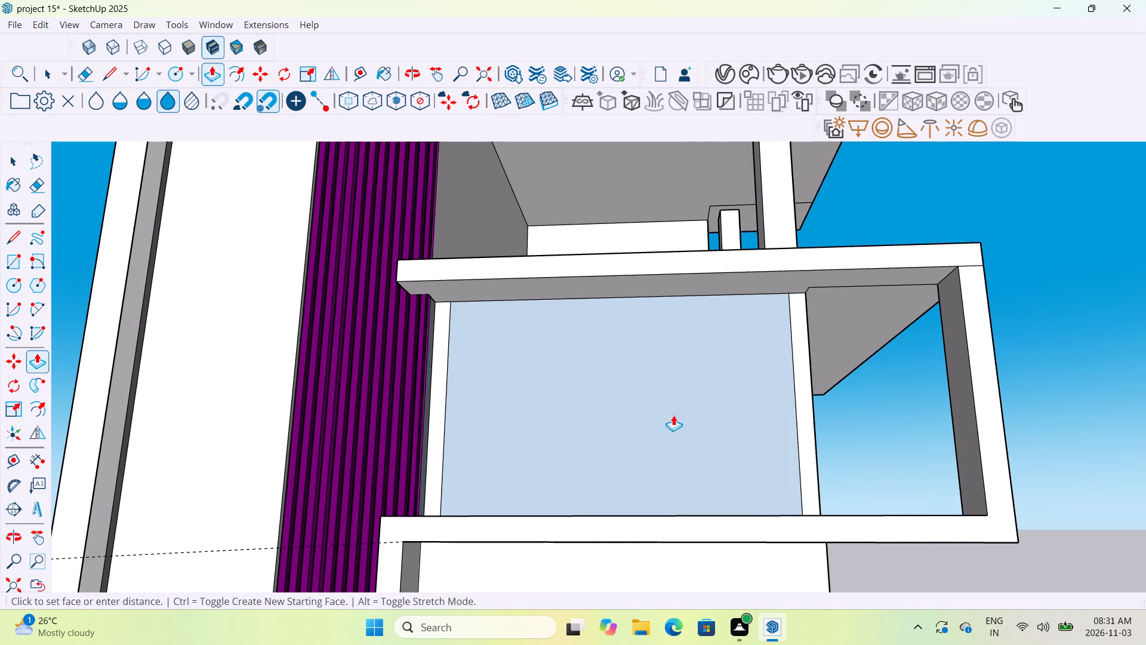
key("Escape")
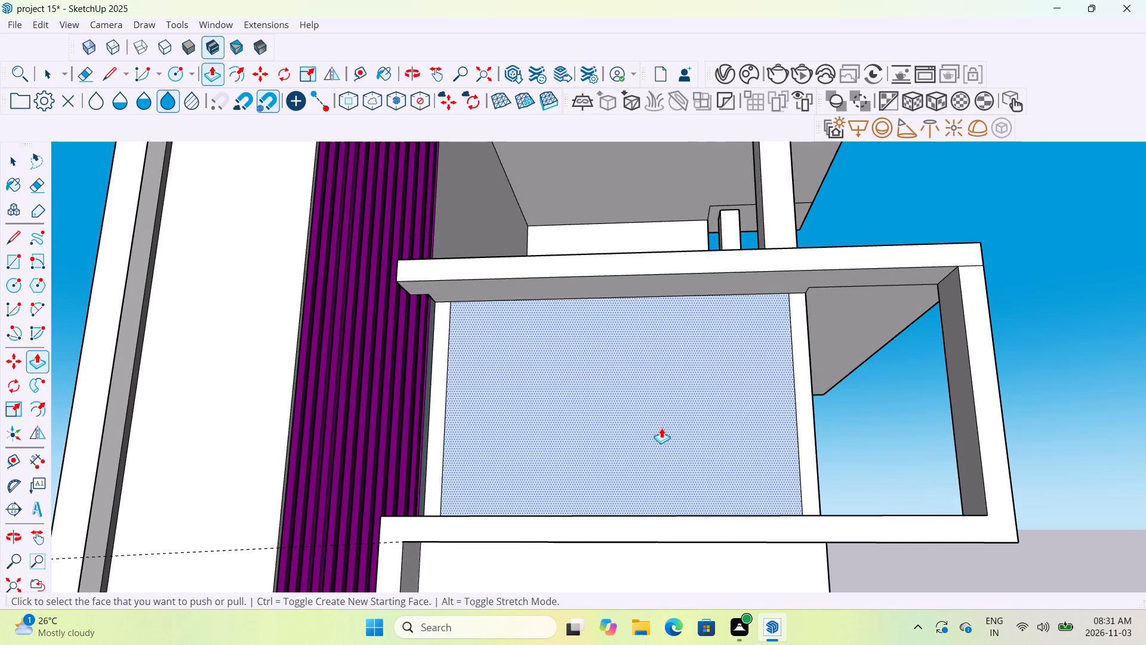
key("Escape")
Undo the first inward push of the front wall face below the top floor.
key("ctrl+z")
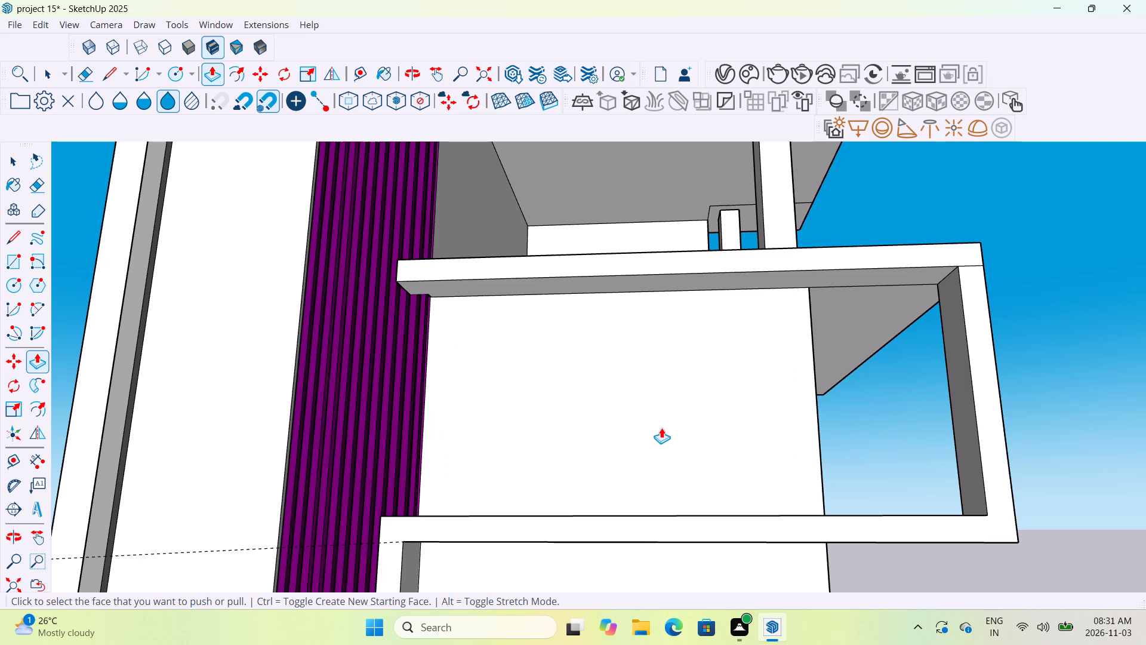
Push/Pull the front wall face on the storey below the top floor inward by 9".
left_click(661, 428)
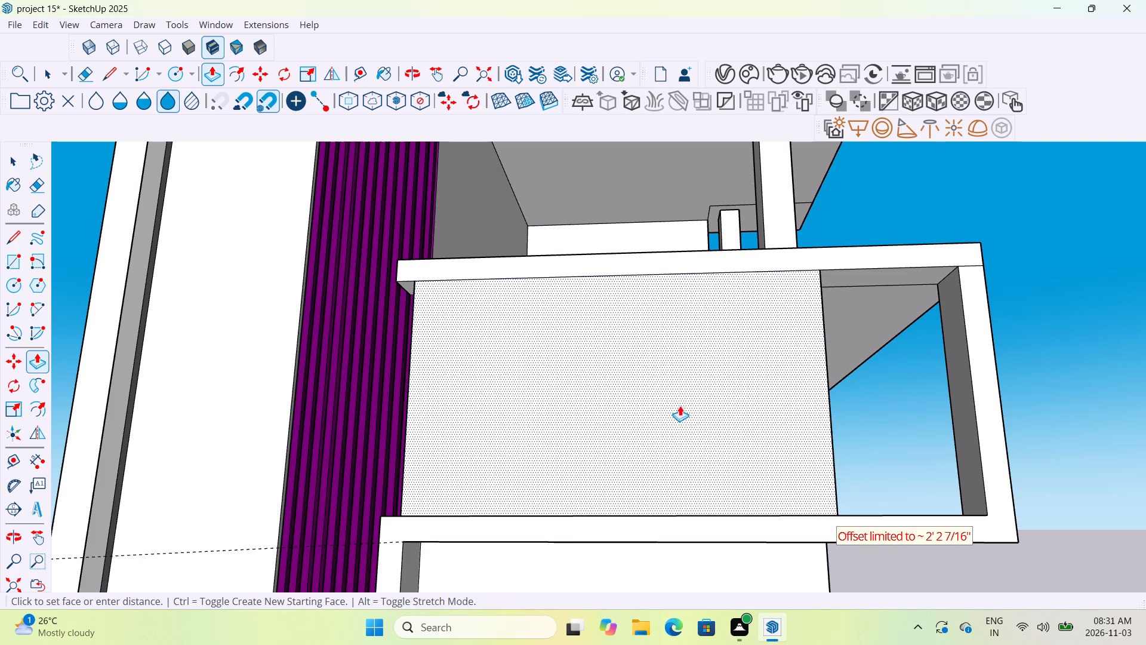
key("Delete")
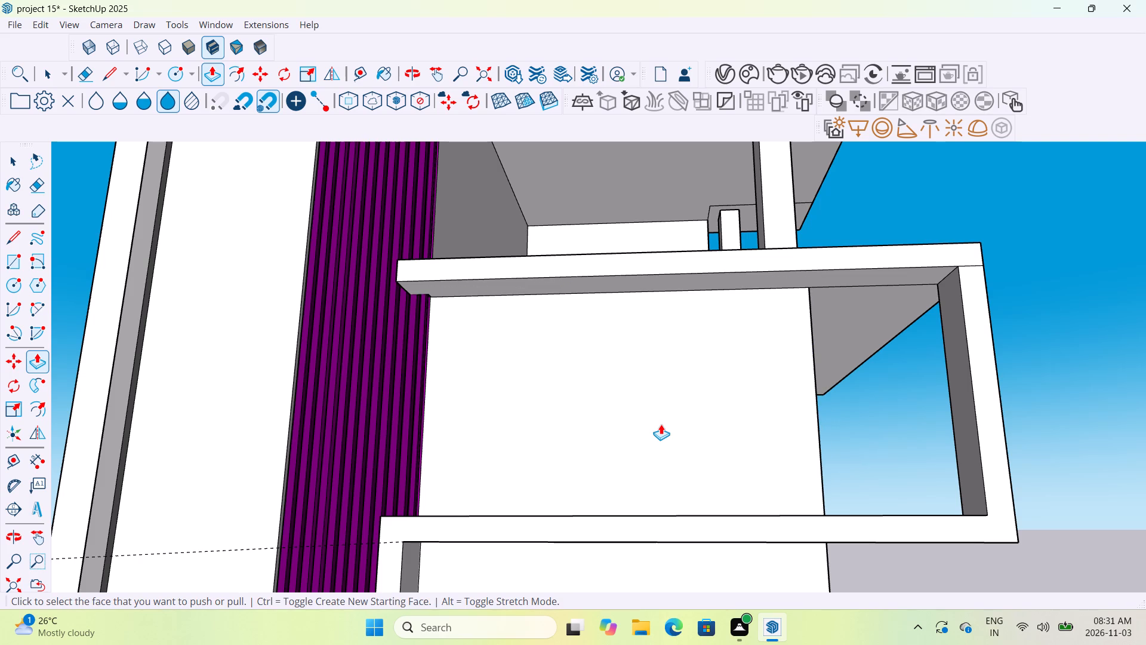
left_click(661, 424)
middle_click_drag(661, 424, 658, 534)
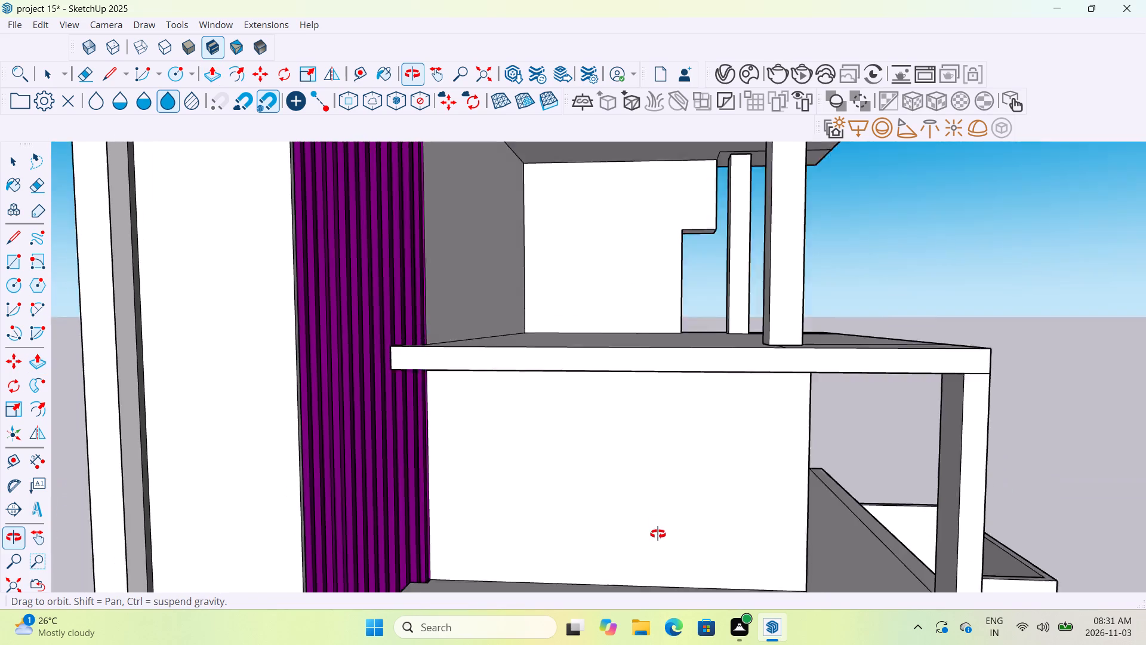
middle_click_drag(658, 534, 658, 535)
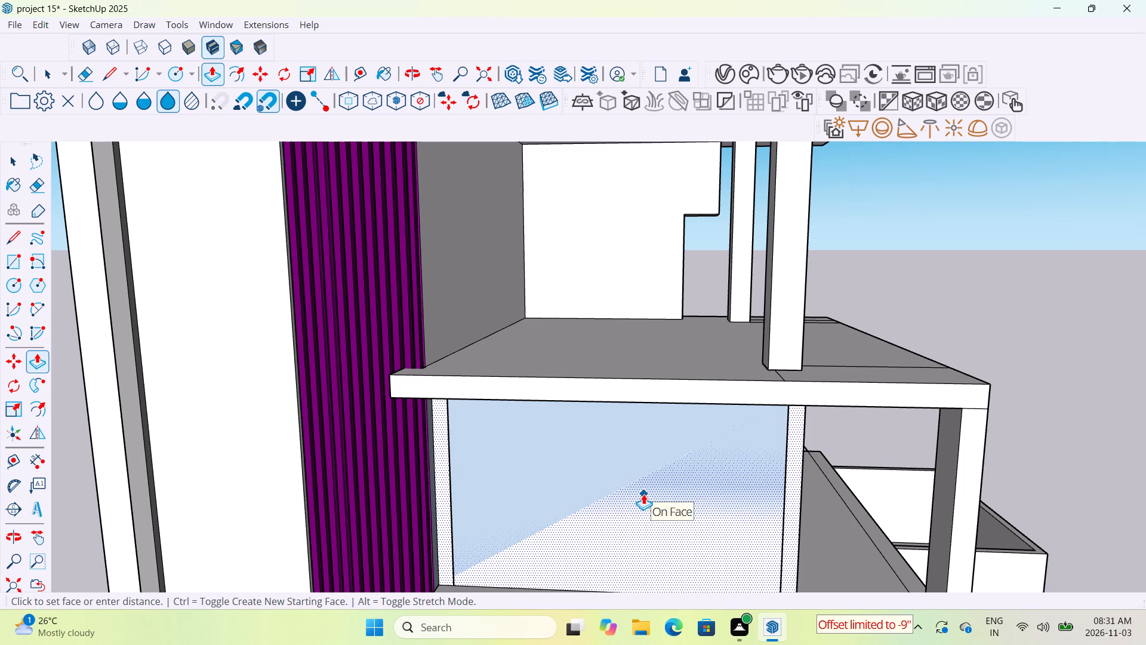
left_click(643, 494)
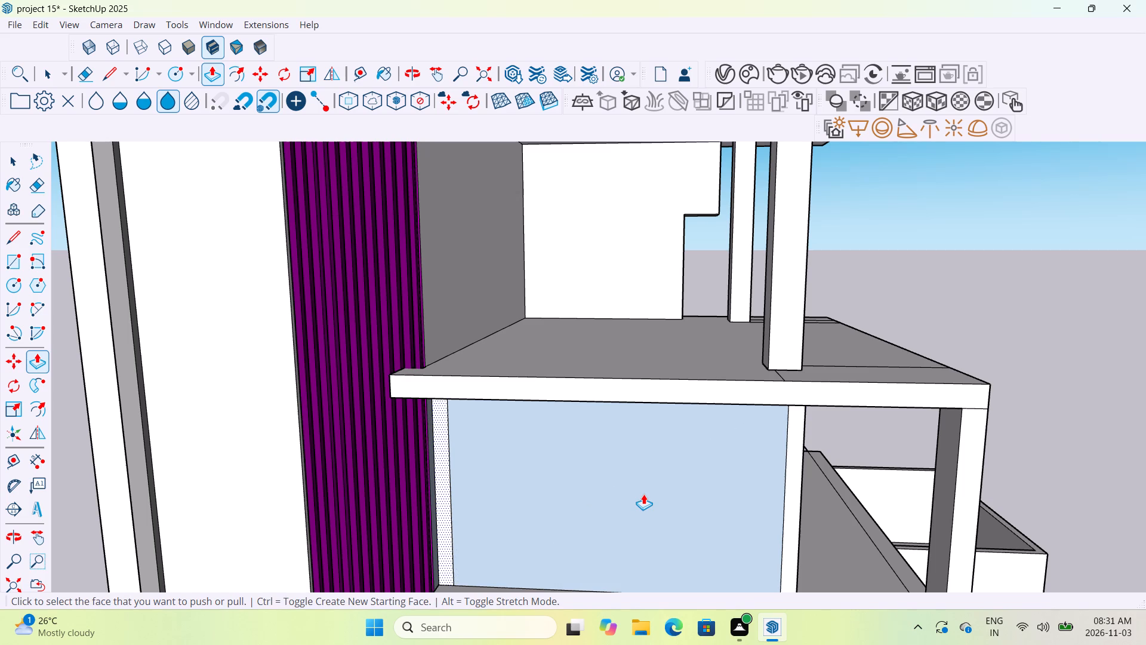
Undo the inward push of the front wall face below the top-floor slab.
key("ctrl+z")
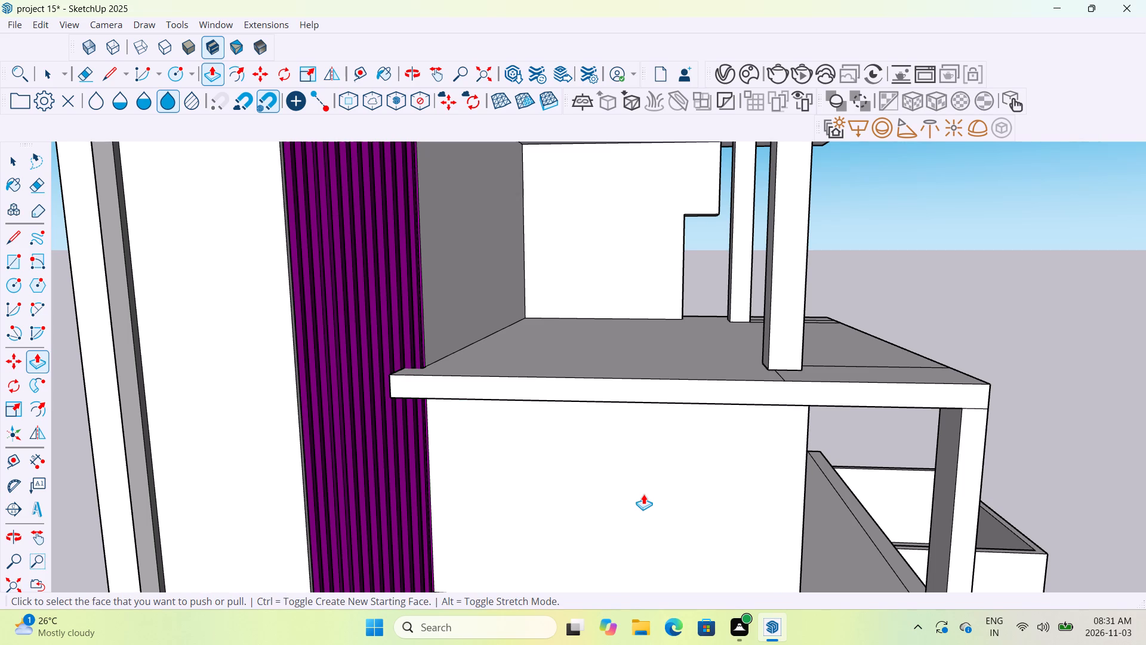
Draw a line across the projecting slab's top, from the wall's bottom corner beside the purple louvres to the slab's front edge.
scroll(643, 494, "down", 7)
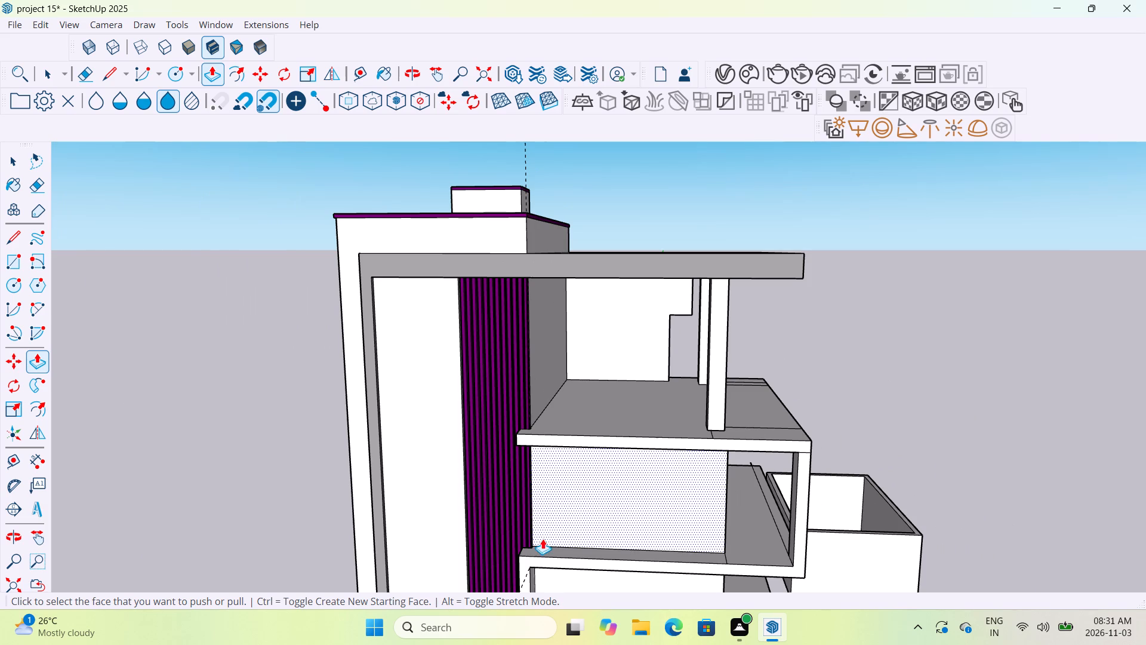
scroll(531, 545, "up", 6)
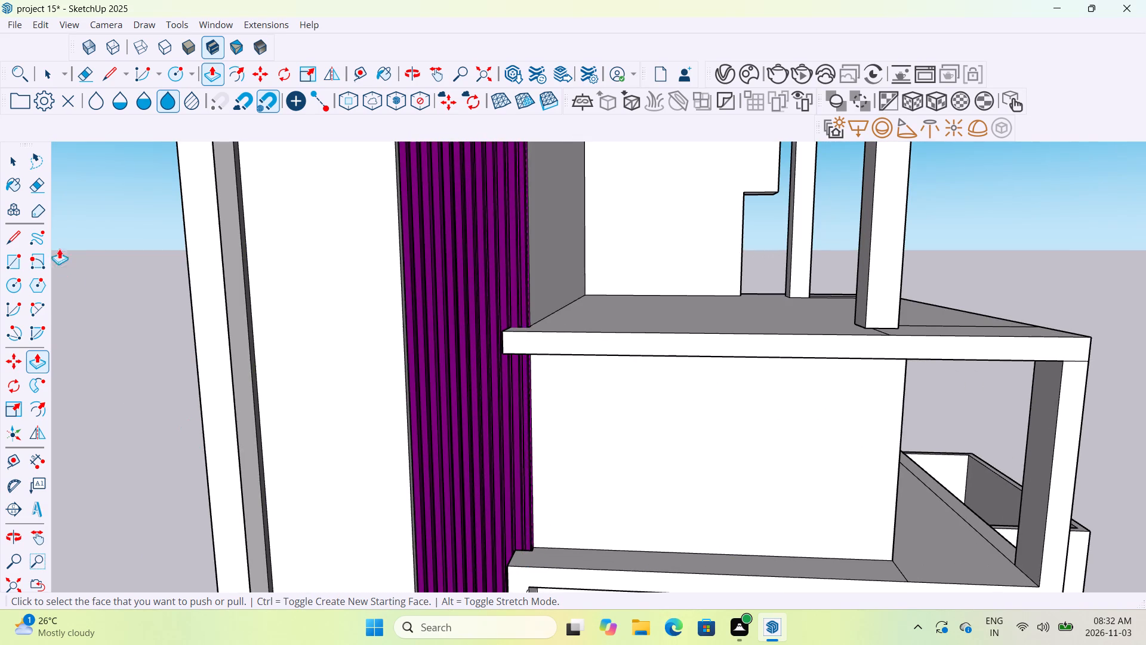
left_click(97, 73)
left_click(101, 73)
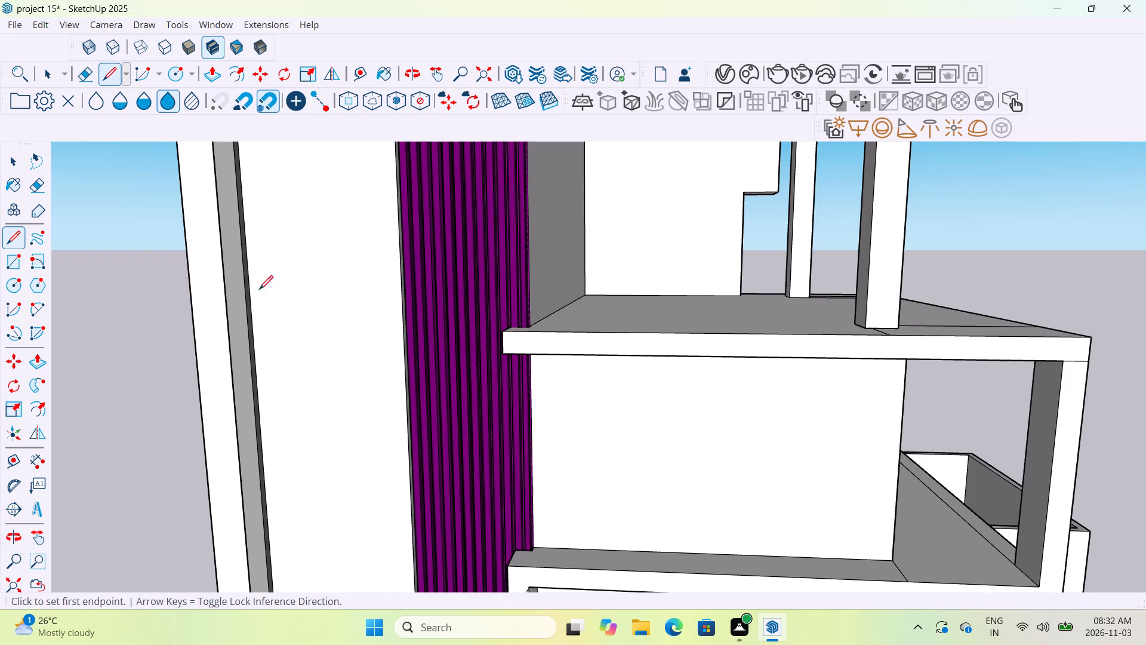
scroll(540, 566, "up", 6)
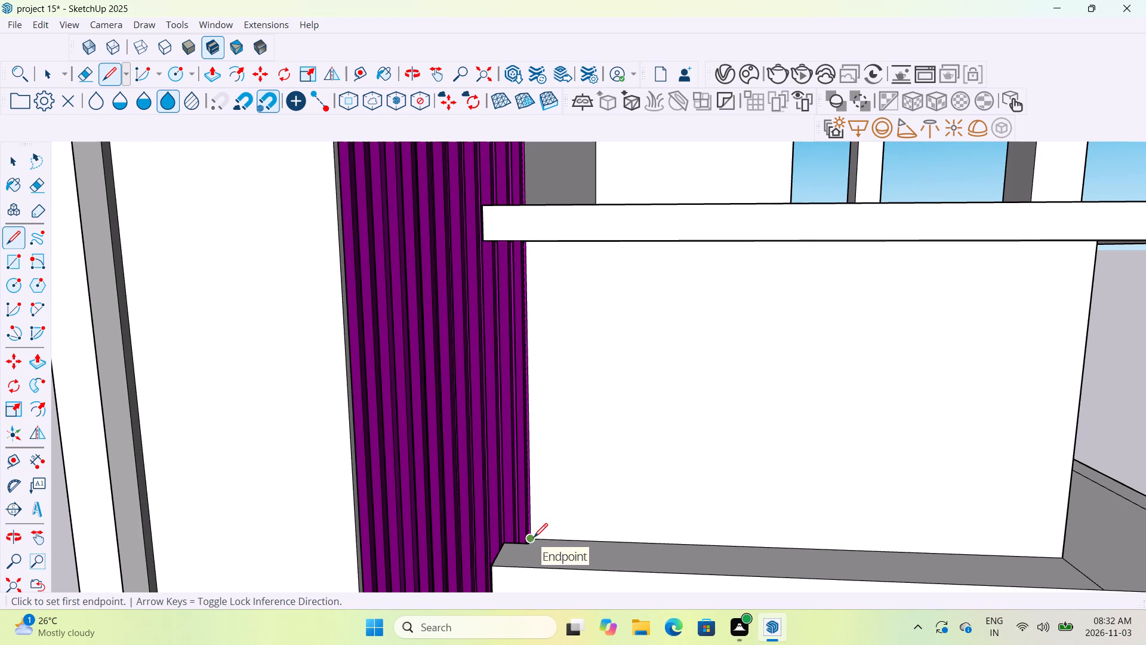
left_click(532, 547)
left_click(520, 569)
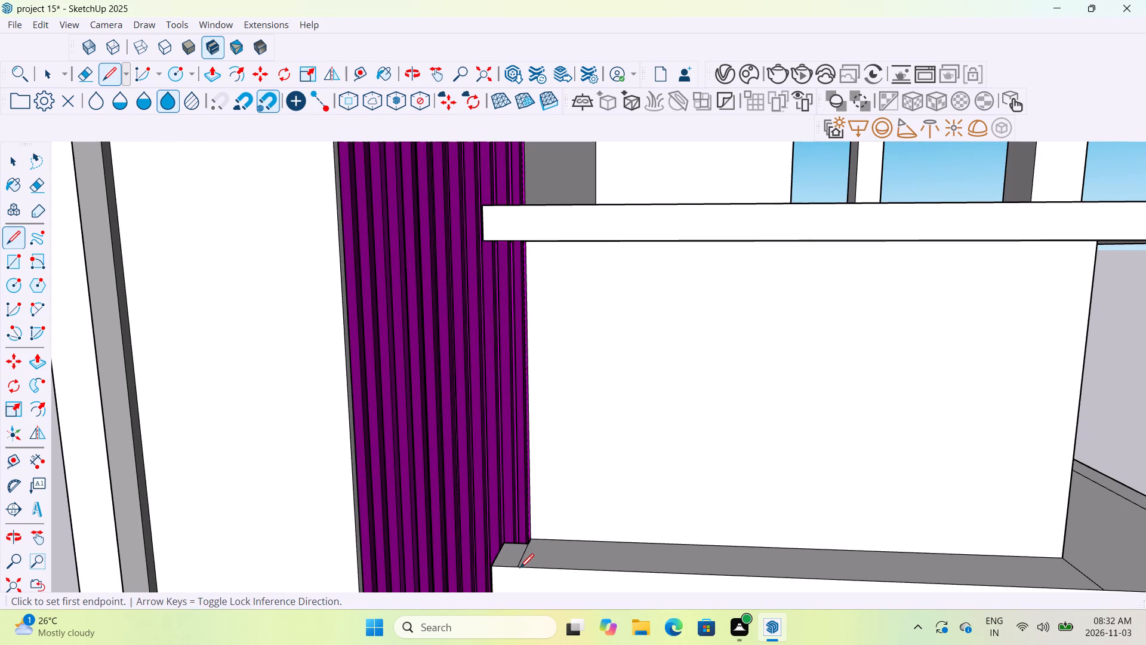
Push/Pull the small slab-end face beside the purple louvres upward into a short upright reaching part of the storey height.
scroll(519, 567, "down", 5)
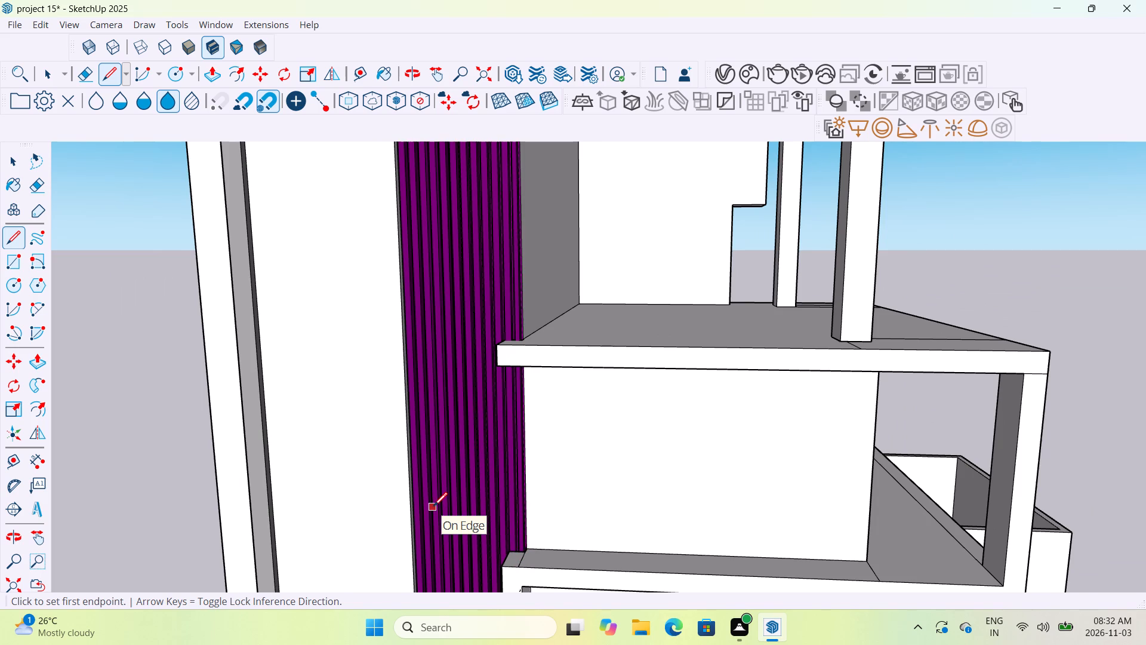
left_click(207, 73)
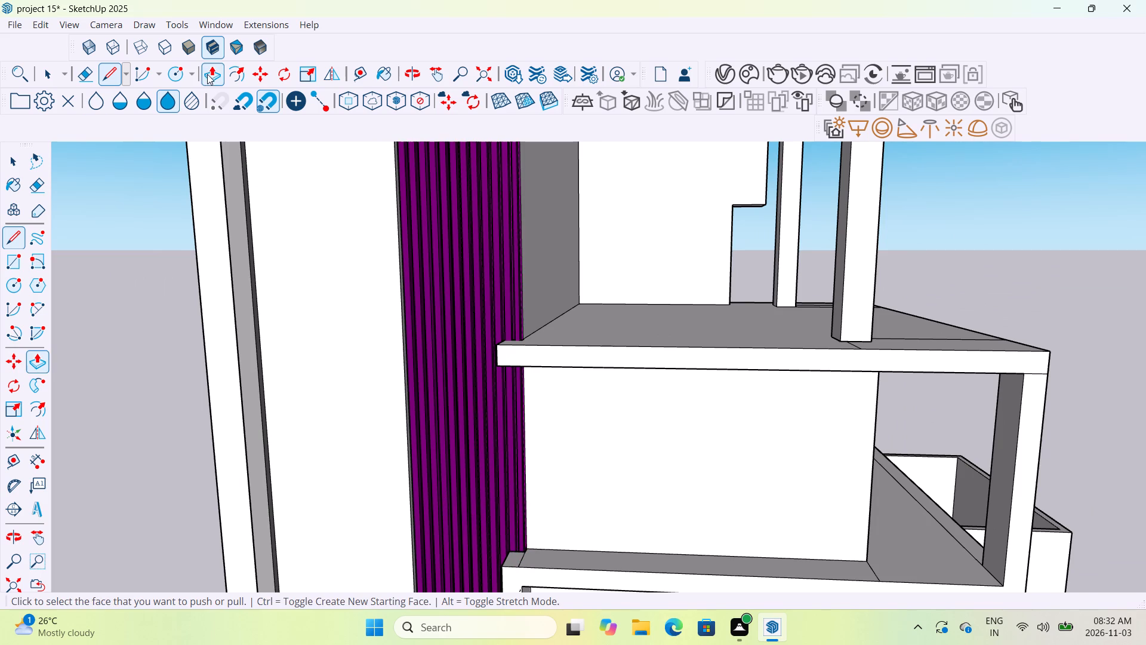
scroll(515, 535, "up", 6)
left_click(515, 570)
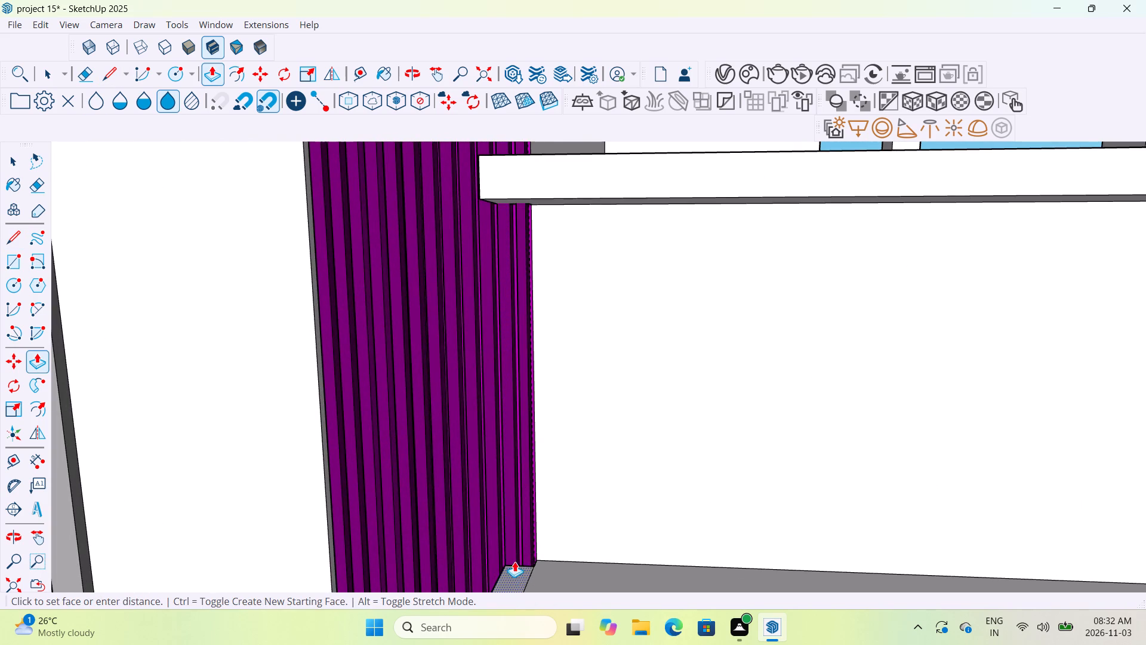
middle_click_drag(513, 505, 528, 430)
scroll(528, 430, "down", 4)
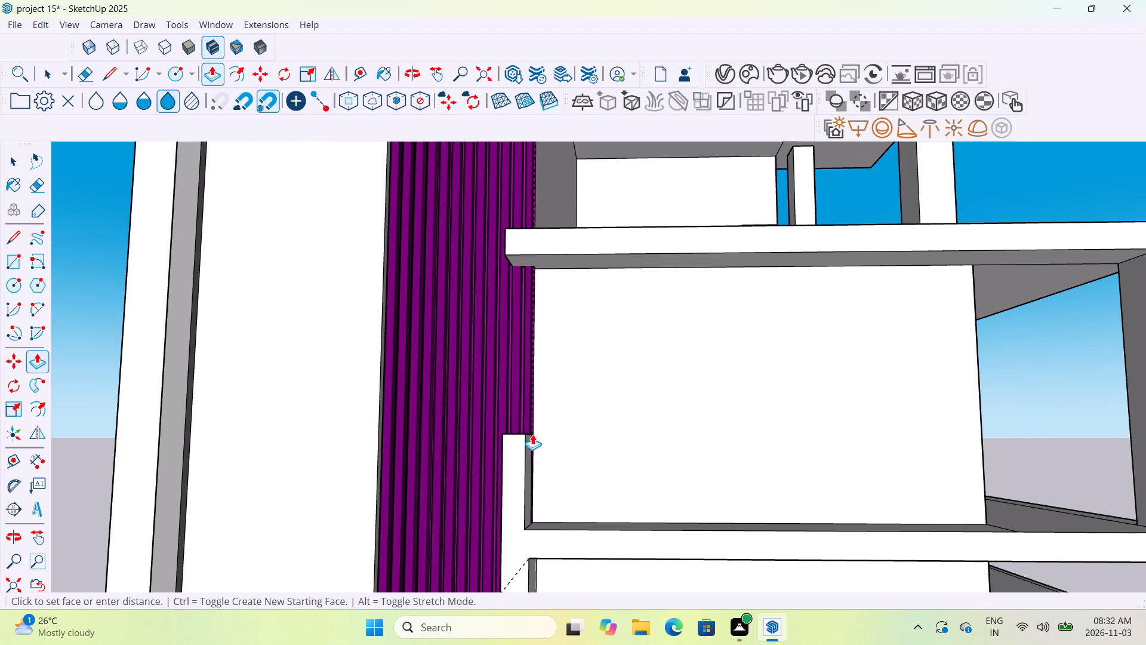
left_click(533, 425)
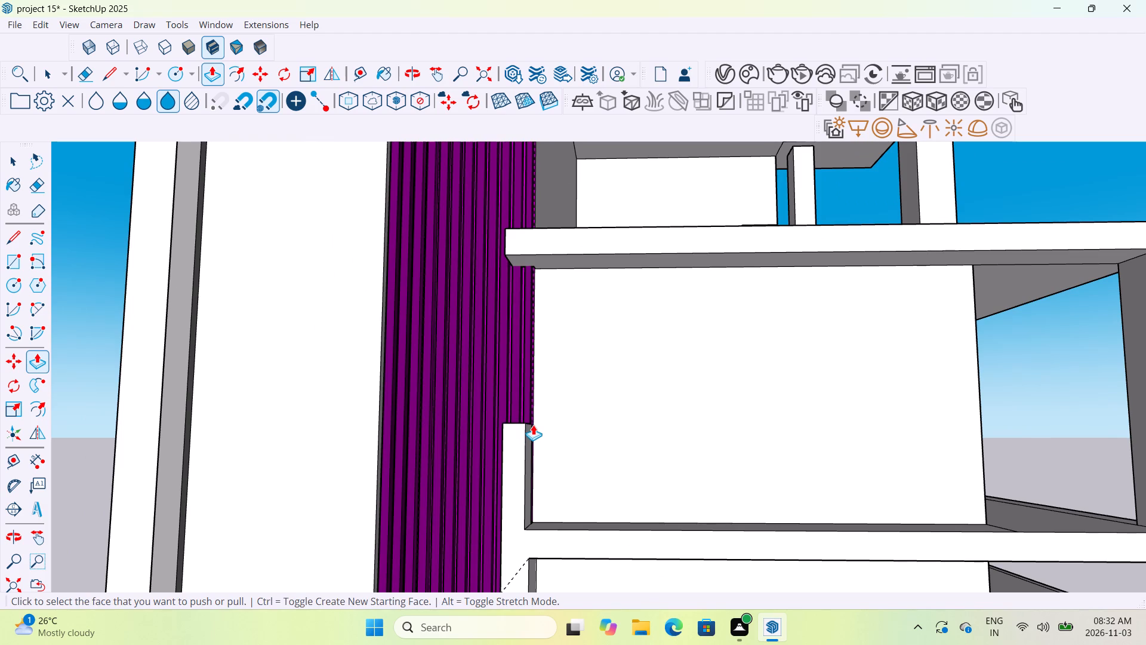
Push/Pull the front wall face on the storey below the top floor inward to open the wall thickness.
scroll(780, 503, "down", 12)
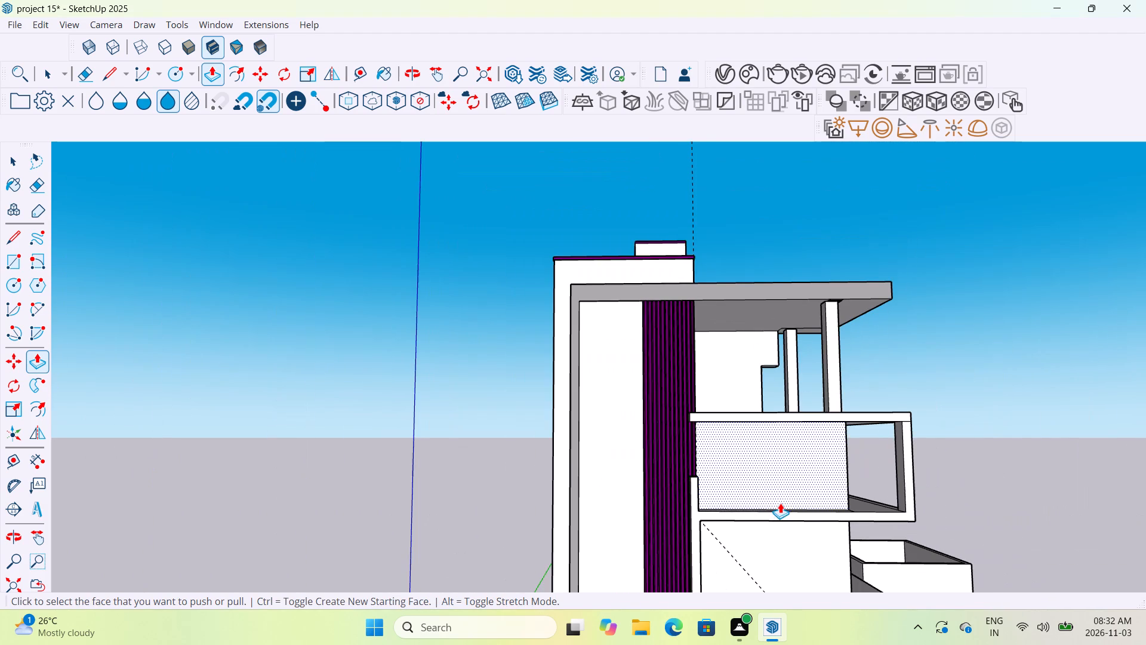
middle_click_drag(962, 487, 663, 551)
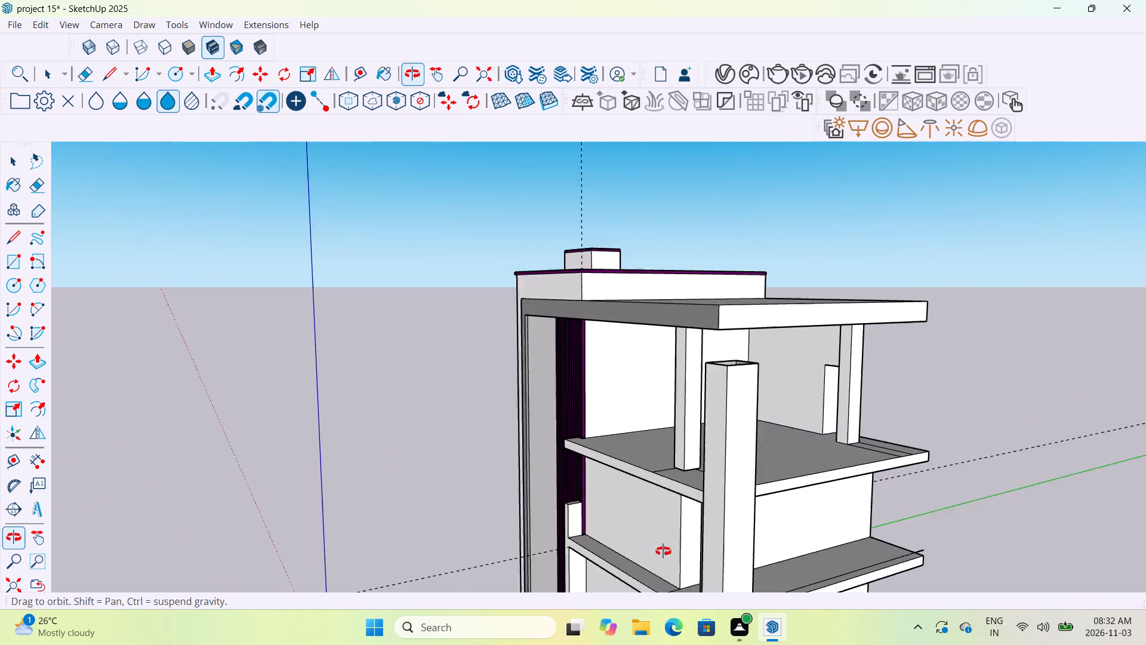
middle_click_drag(663, 551, 733, 534)
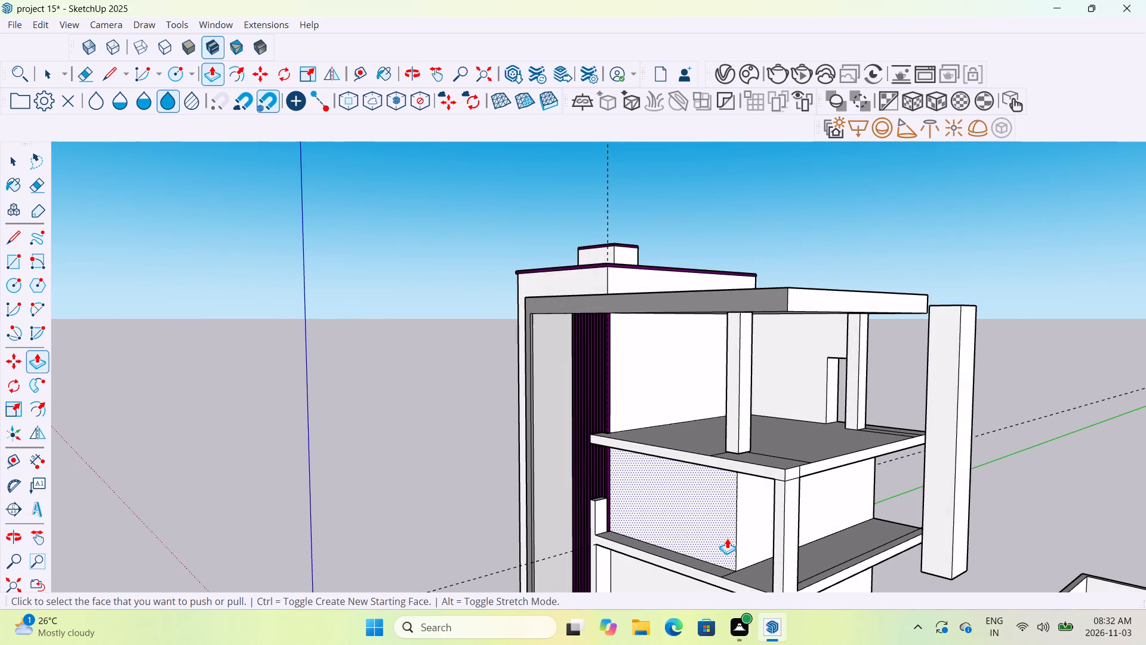
left_click(727, 538)
left_click(740, 529)
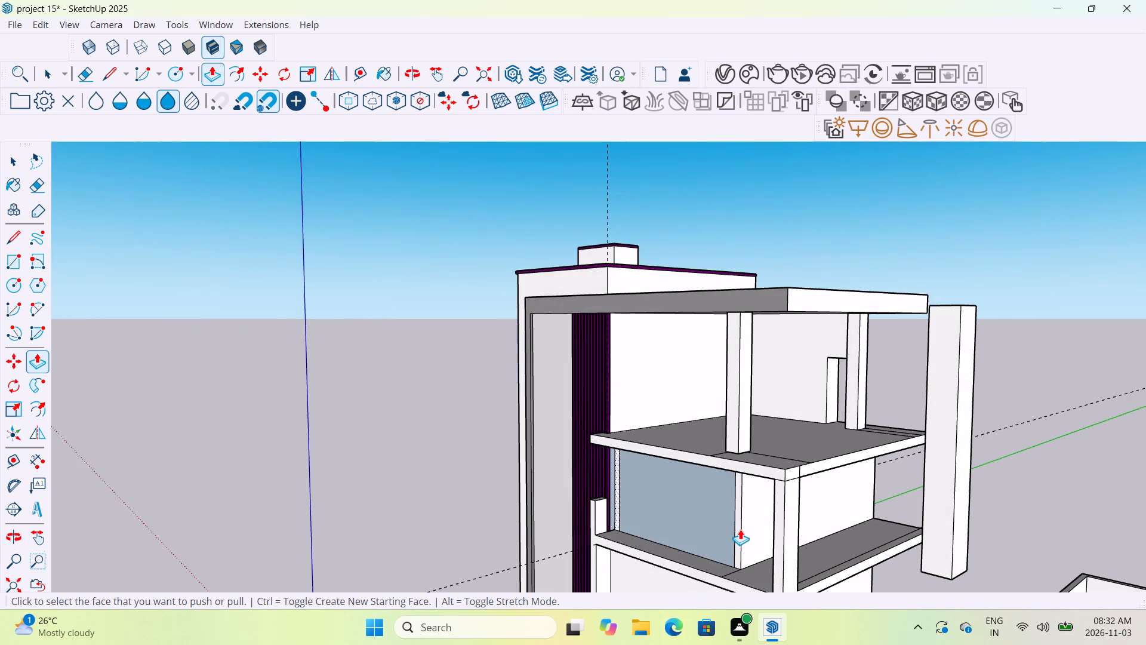
Delete the blue-grey recessed face at the back of the new opening below the top-floor slab.
scroll(740, 529, "up", 8)
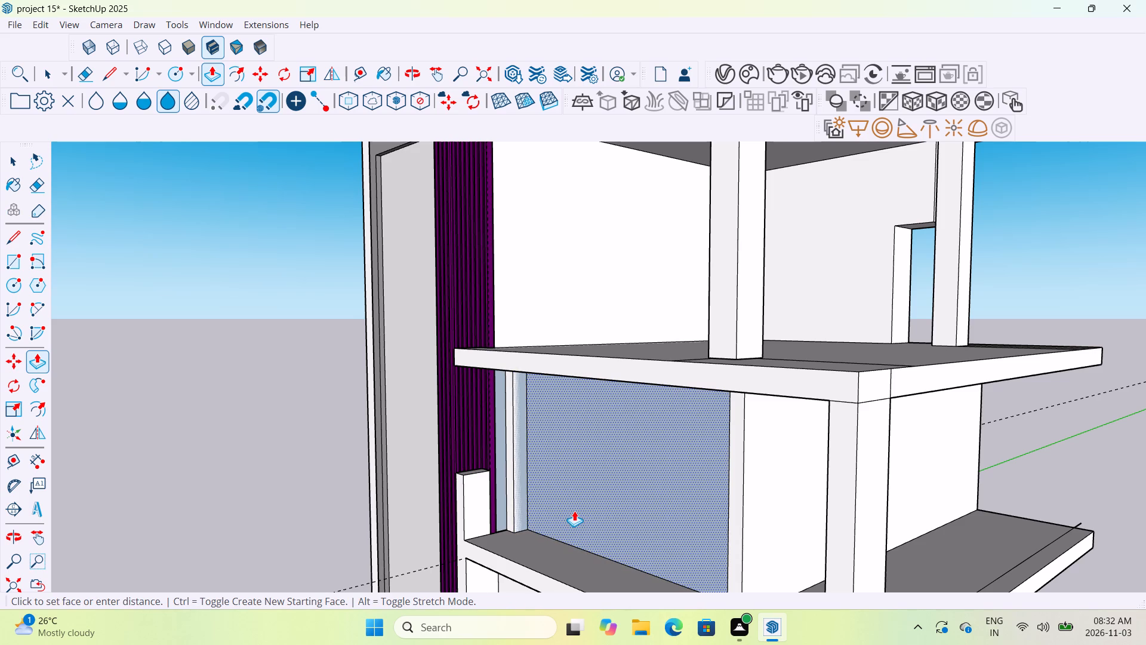
key("Delete")
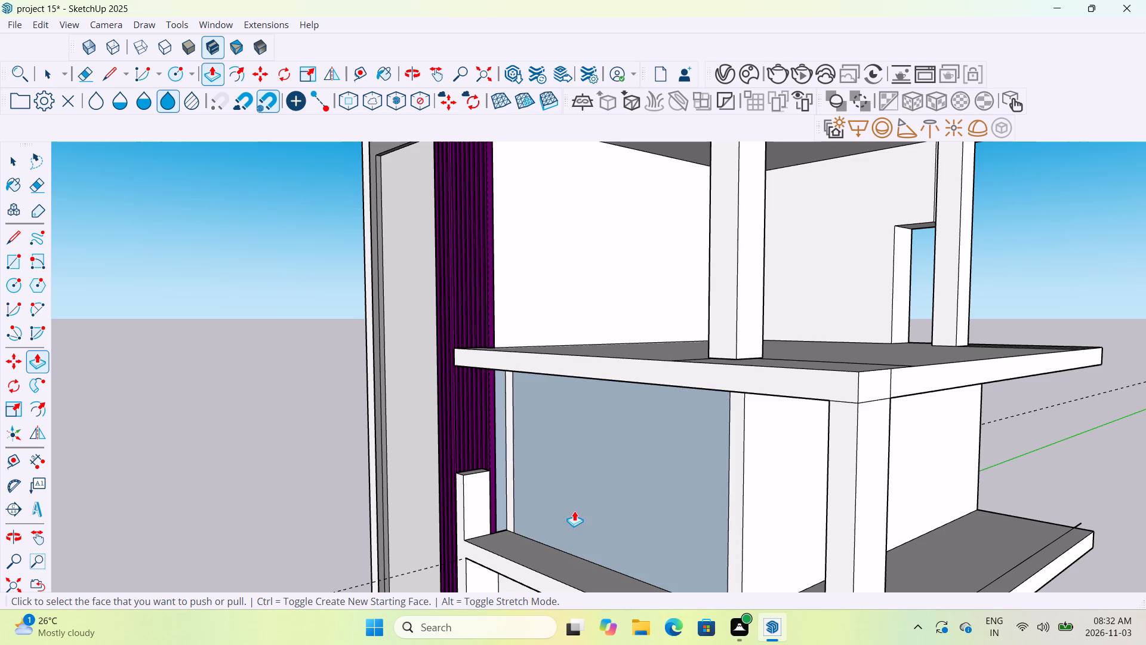
key("Delete")
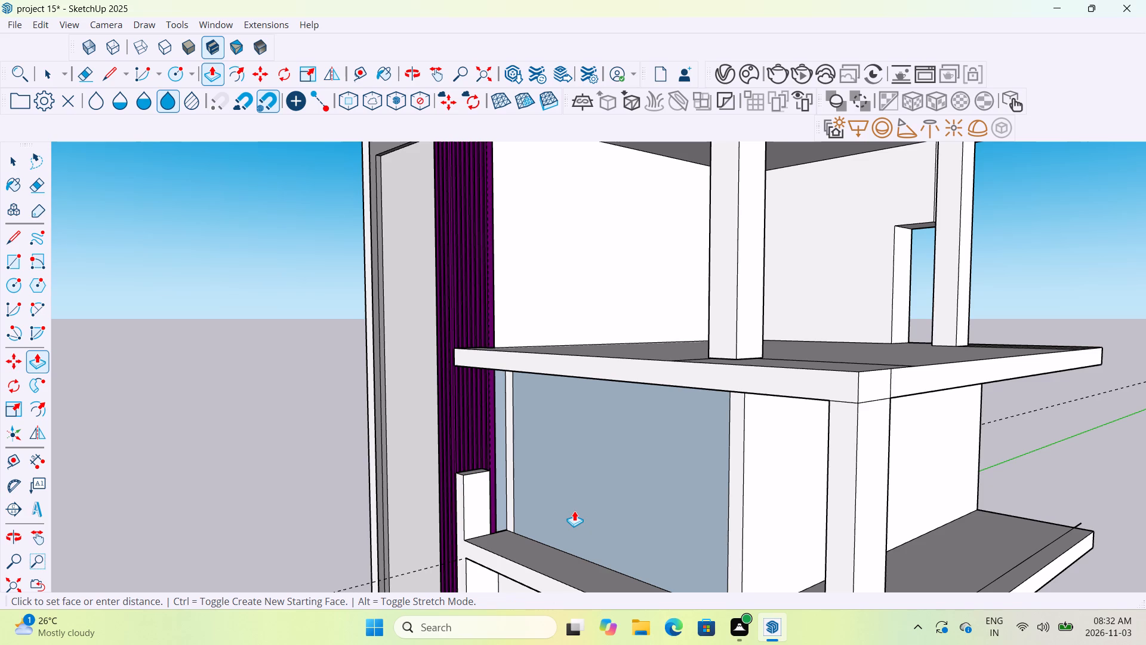
key("Escape")
key("Escape")
key("Escape")
key("Escape")
left_click(615, 487)
key("Escape")
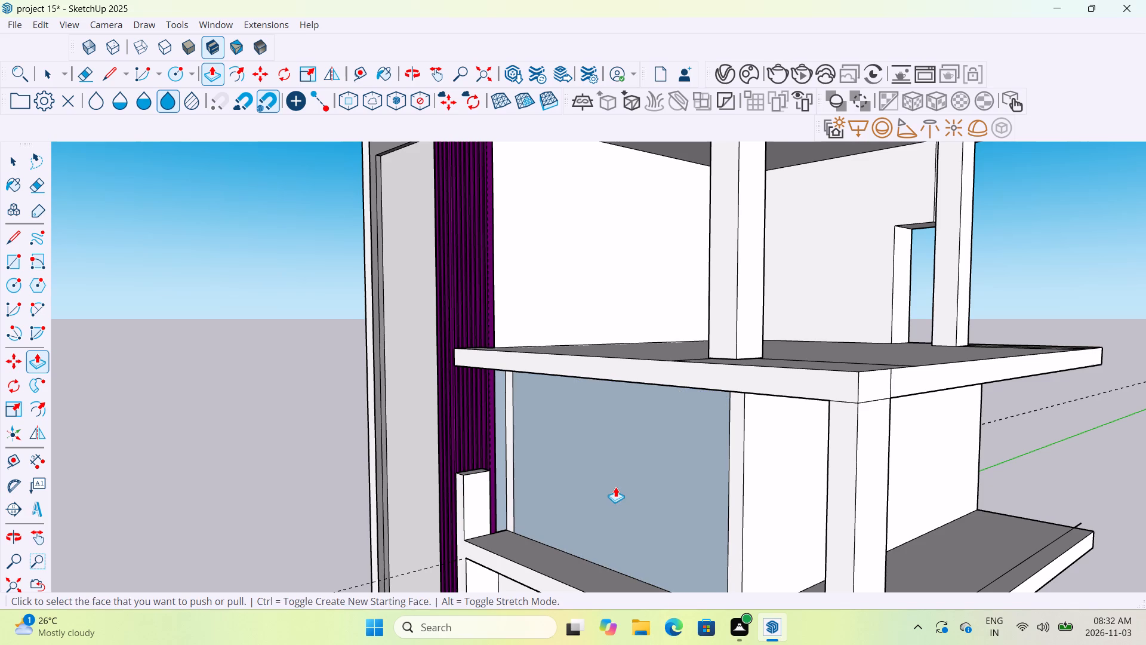
left_click(615, 487)
key("Delete")
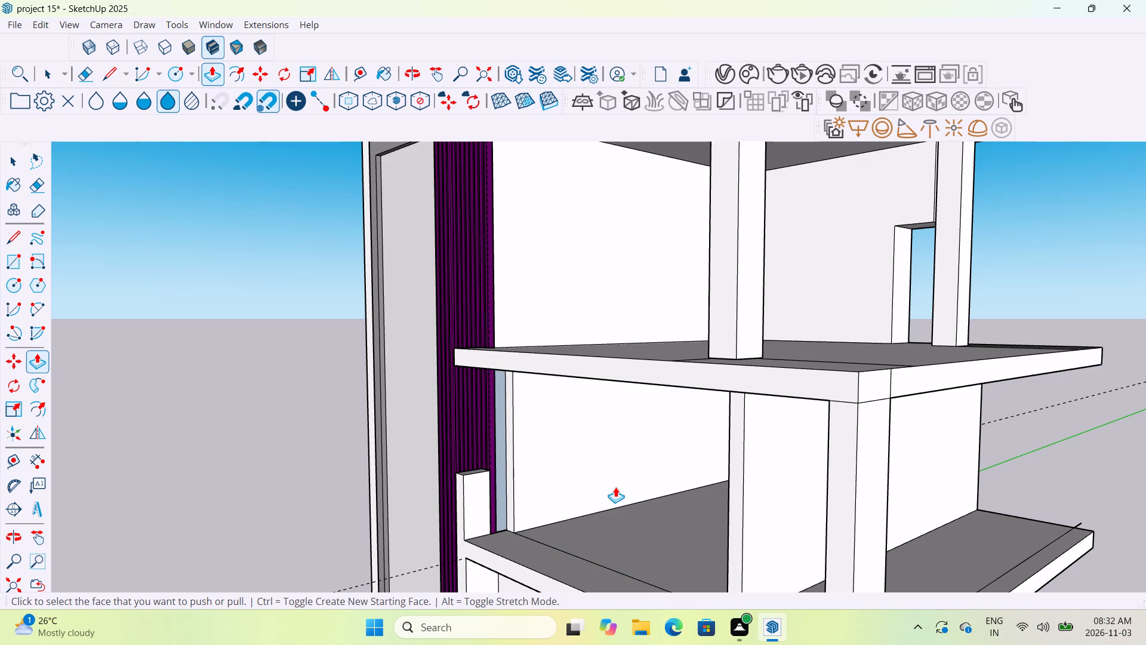
Push/Pull the narrow strip above the room's side wall, just below the ceiling, on the storey with the new opening.
middle_click_drag(615, 487, 646, 322)
middle_click_drag(653, 331, 718, 283)
scroll(718, 283, "down", 5)
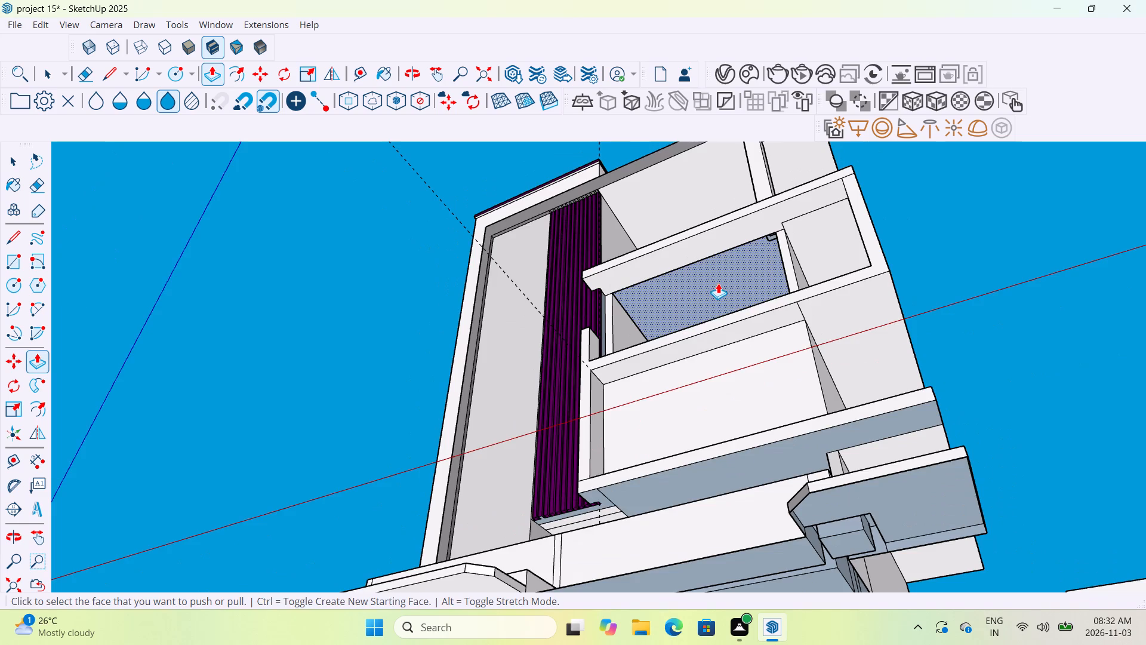
middle_click_drag(719, 285, 745, 459)
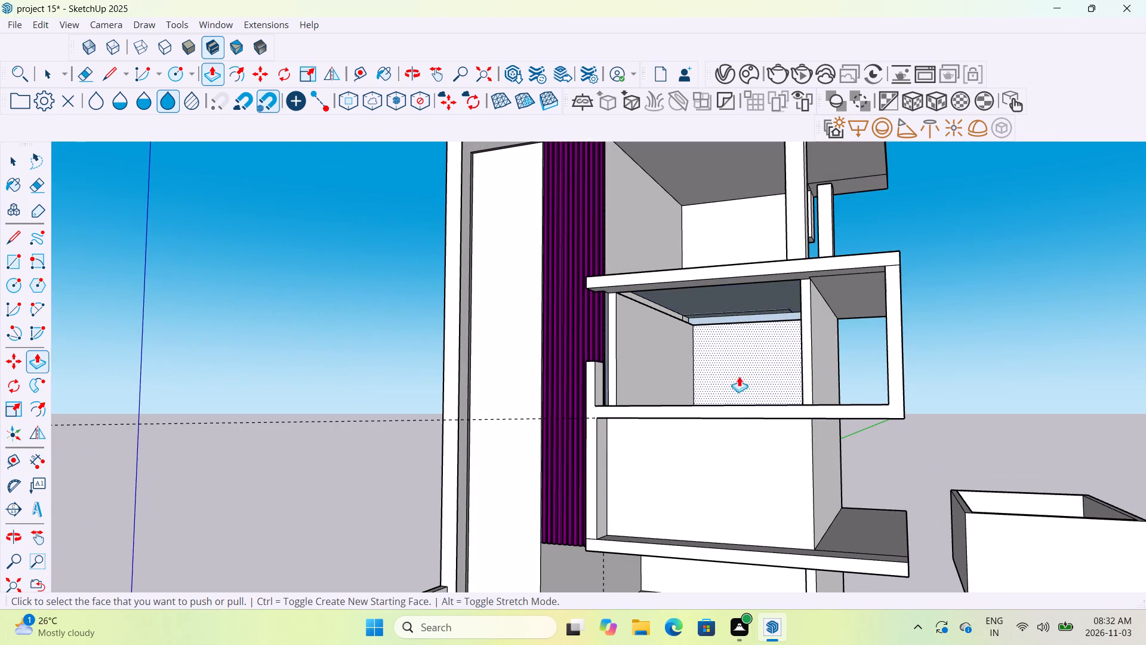
scroll(719, 316, "up", 5)
middle_click_drag(715, 354, 716, 281)
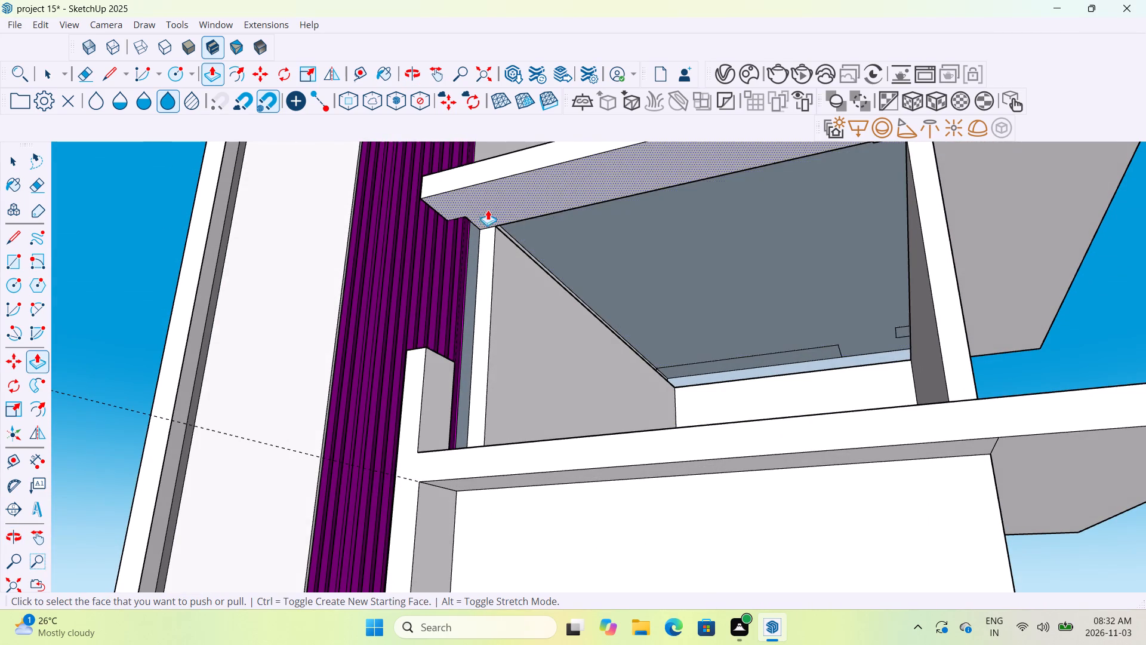
middle_click_drag(591, 268, 585, 343)
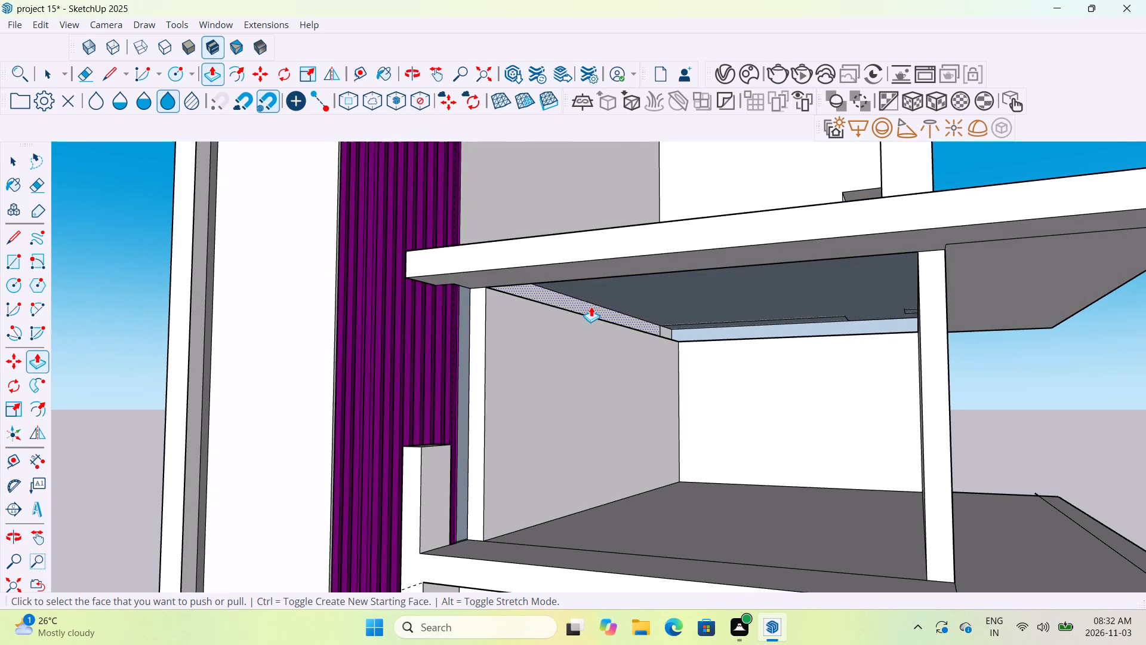
scroll(587, 301, "up", 9)
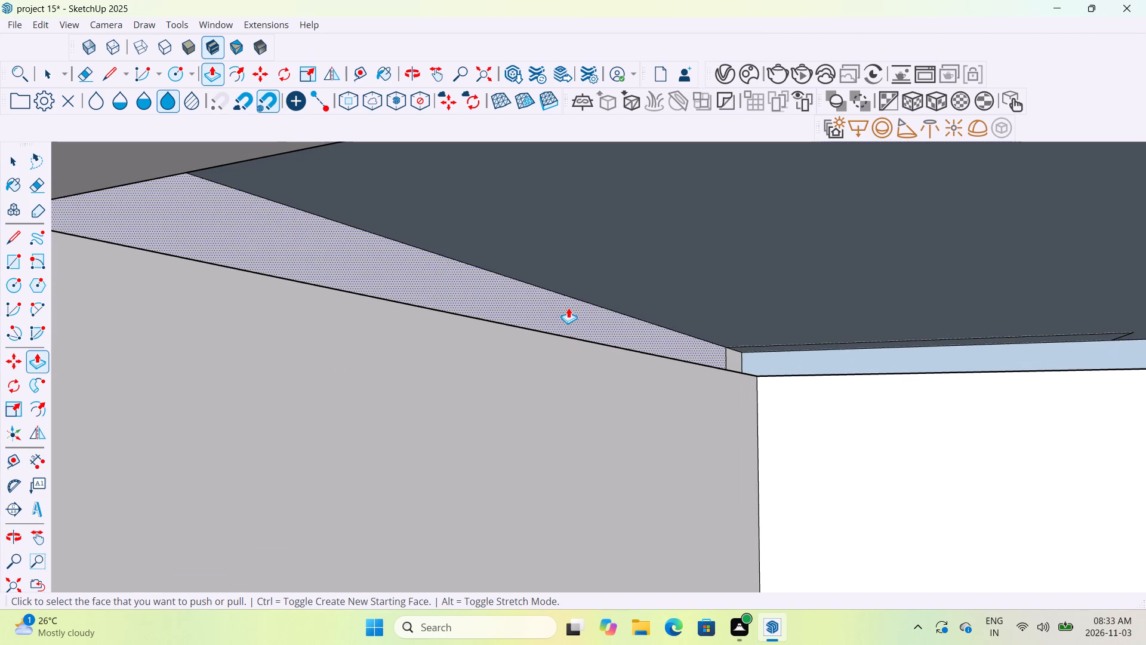
left_click(562, 310)
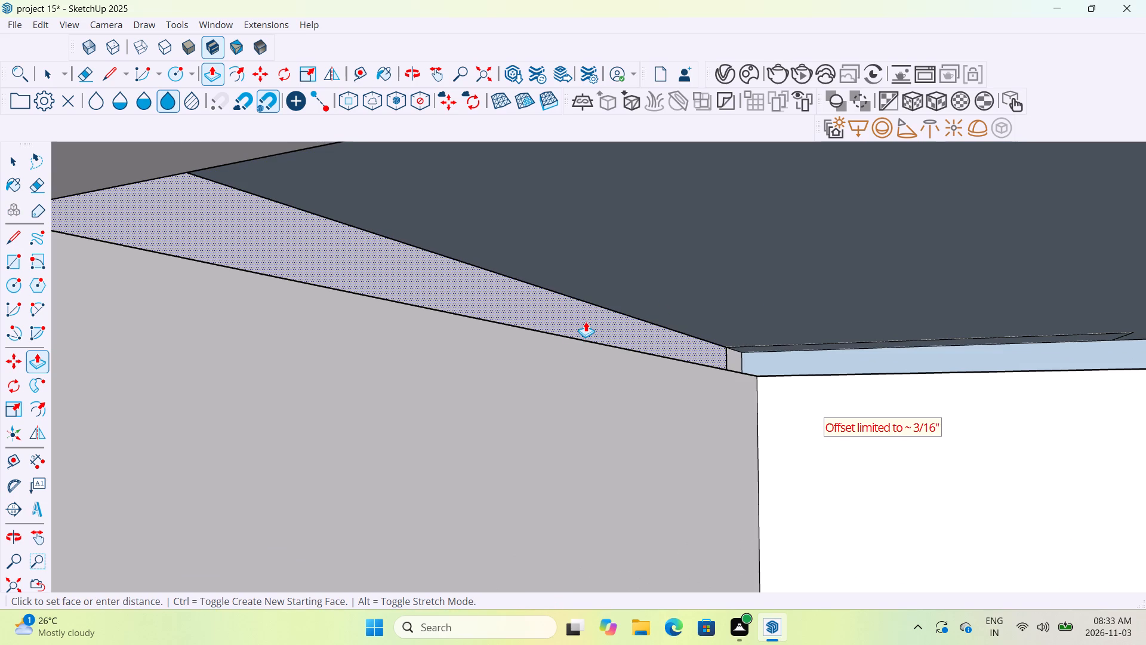
left_click(587, 319)
key("Escape")
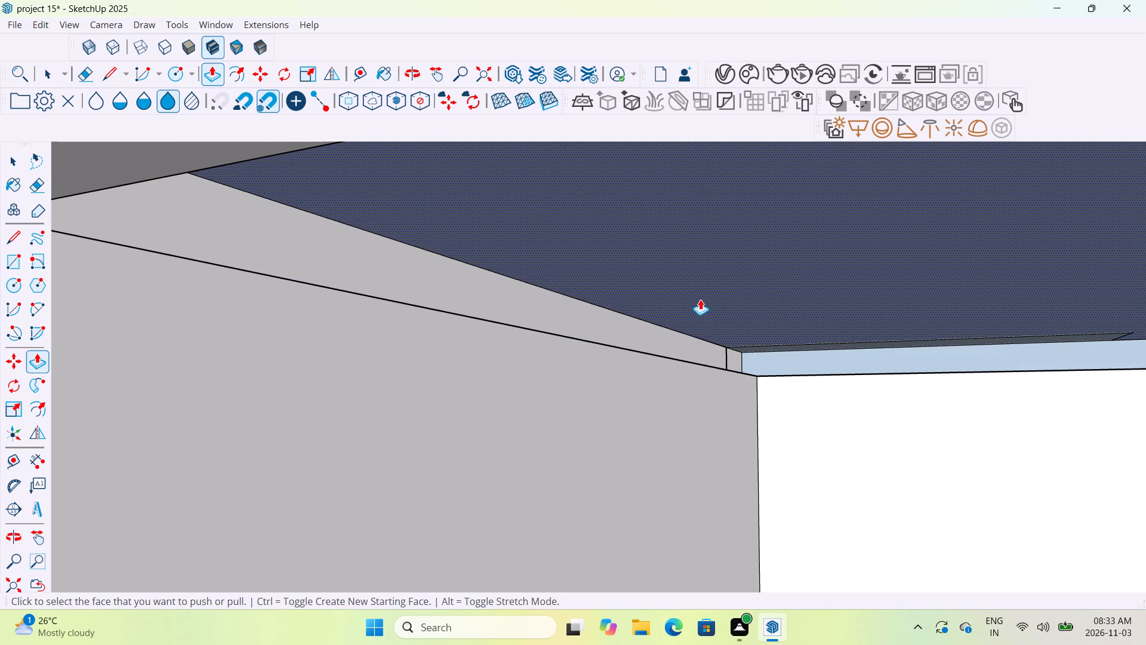
left_click(589, 327)
scroll(781, 319, "down", 6)
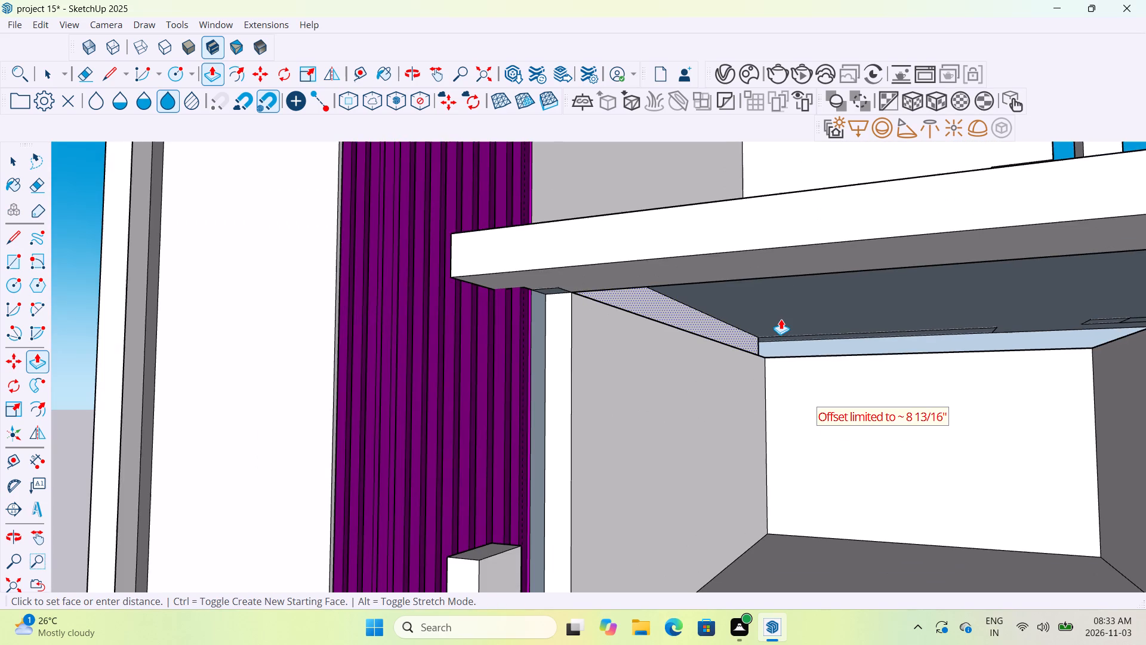
left_click(798, 318)
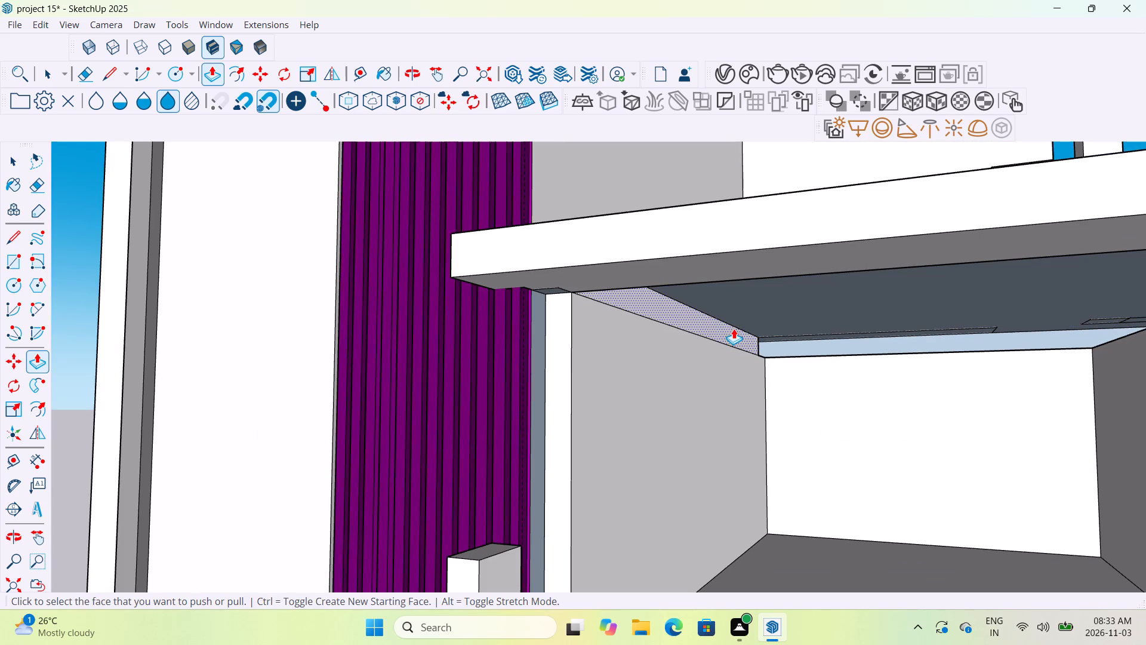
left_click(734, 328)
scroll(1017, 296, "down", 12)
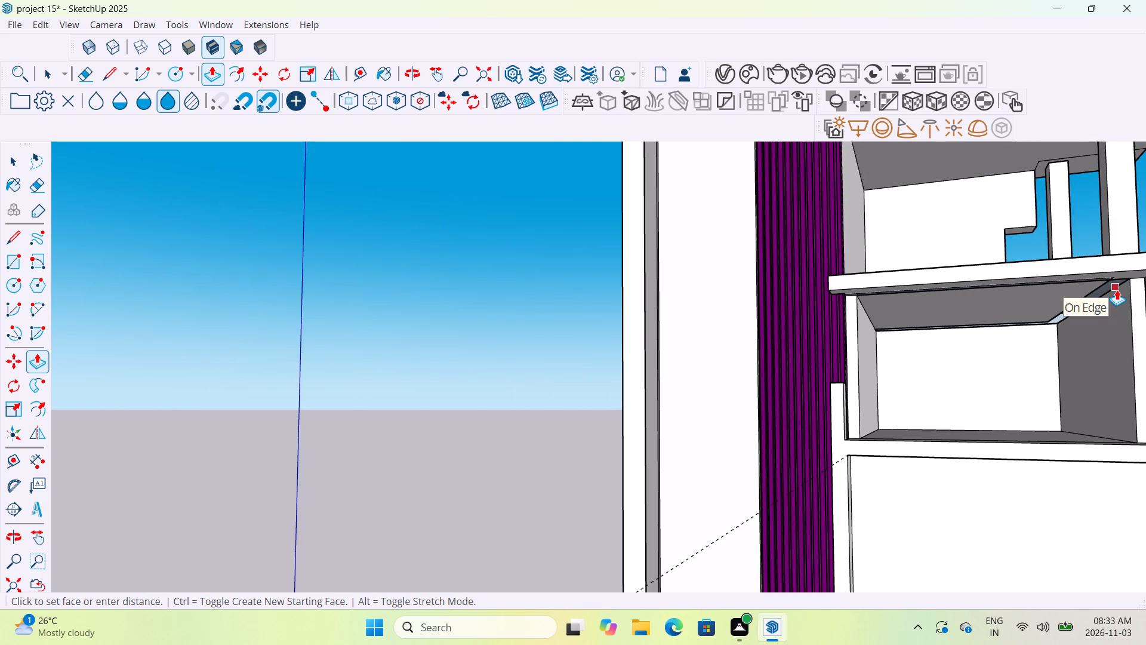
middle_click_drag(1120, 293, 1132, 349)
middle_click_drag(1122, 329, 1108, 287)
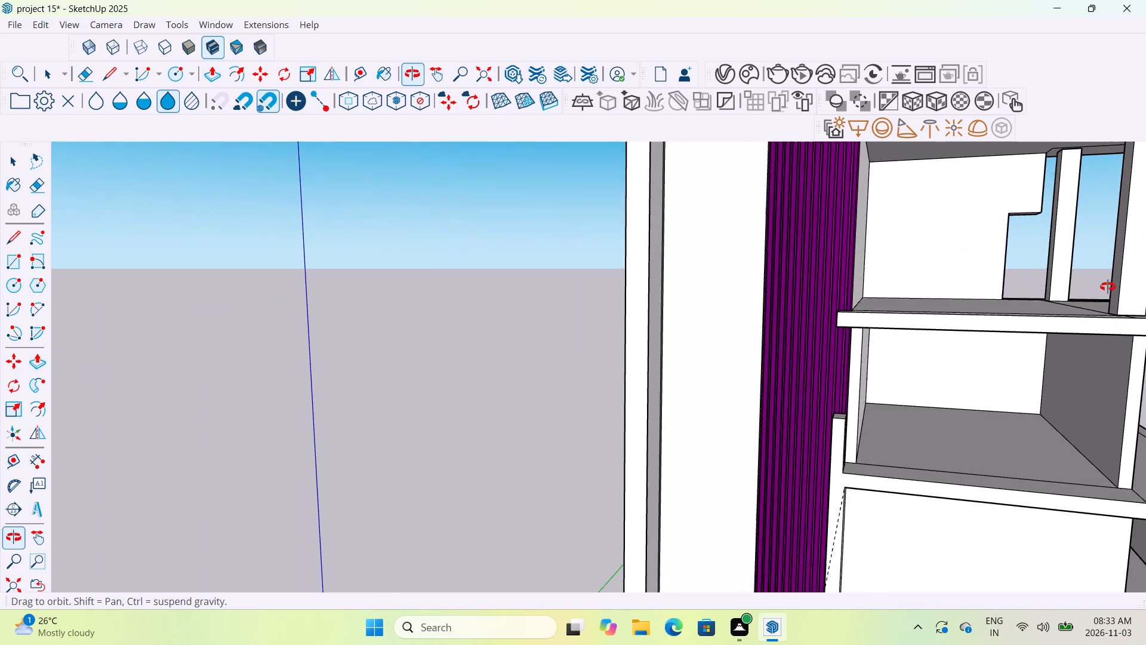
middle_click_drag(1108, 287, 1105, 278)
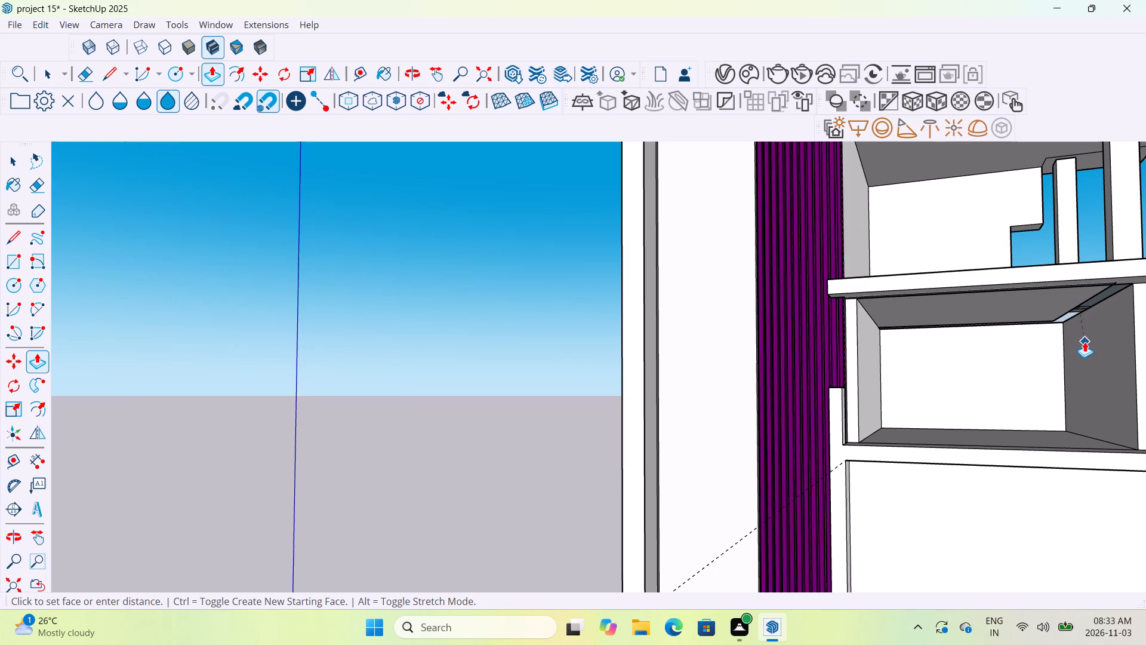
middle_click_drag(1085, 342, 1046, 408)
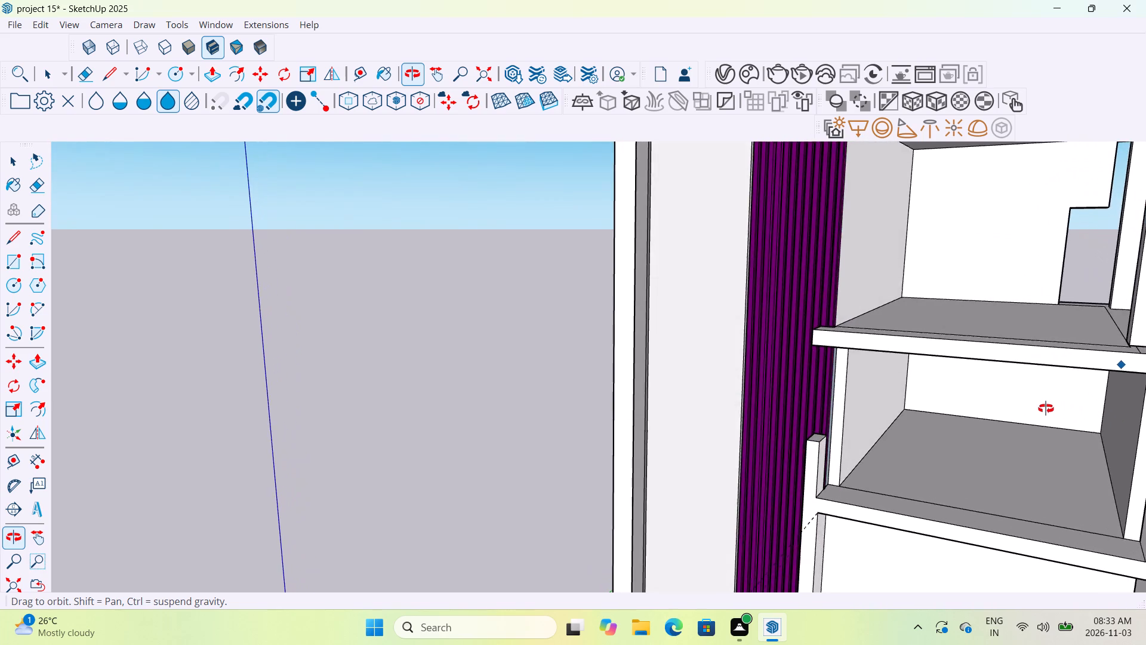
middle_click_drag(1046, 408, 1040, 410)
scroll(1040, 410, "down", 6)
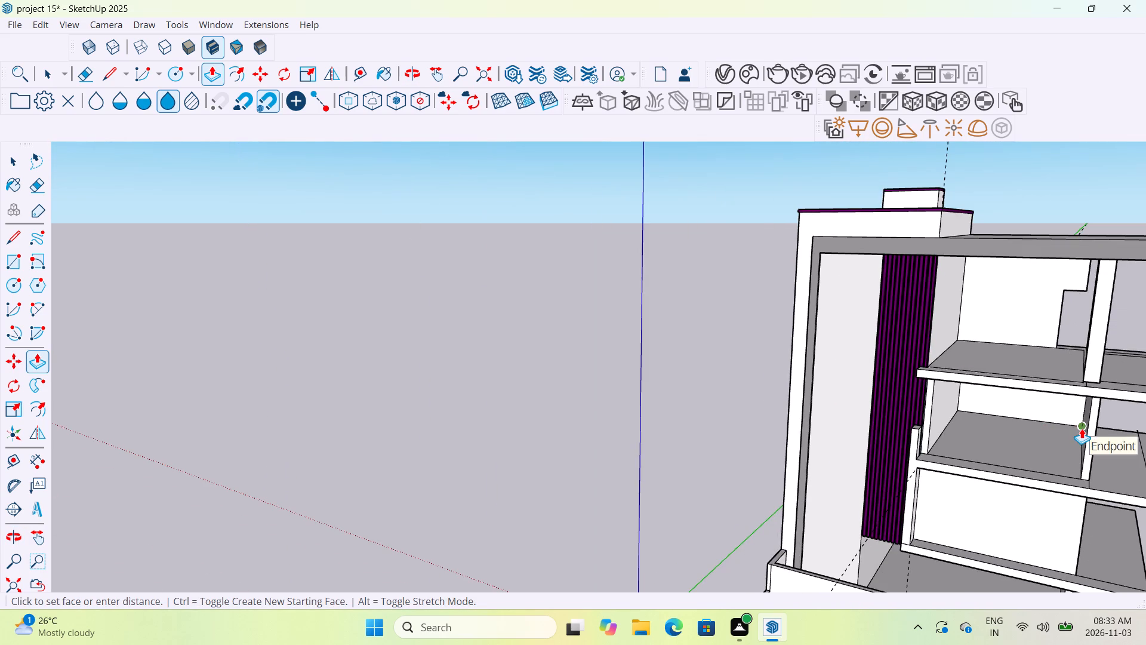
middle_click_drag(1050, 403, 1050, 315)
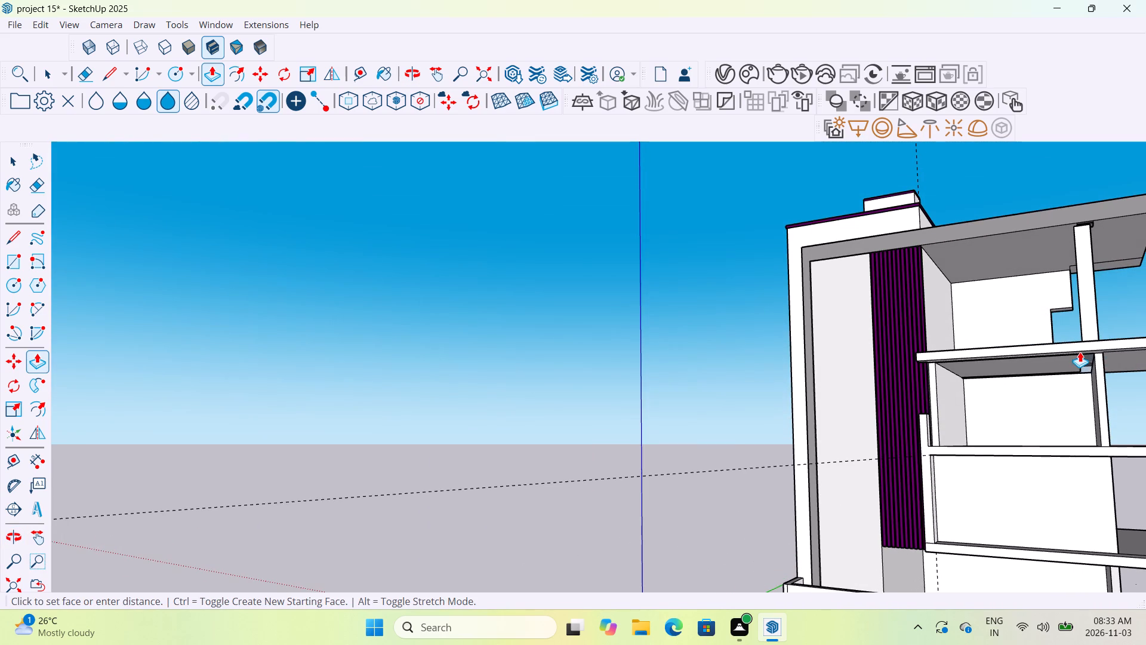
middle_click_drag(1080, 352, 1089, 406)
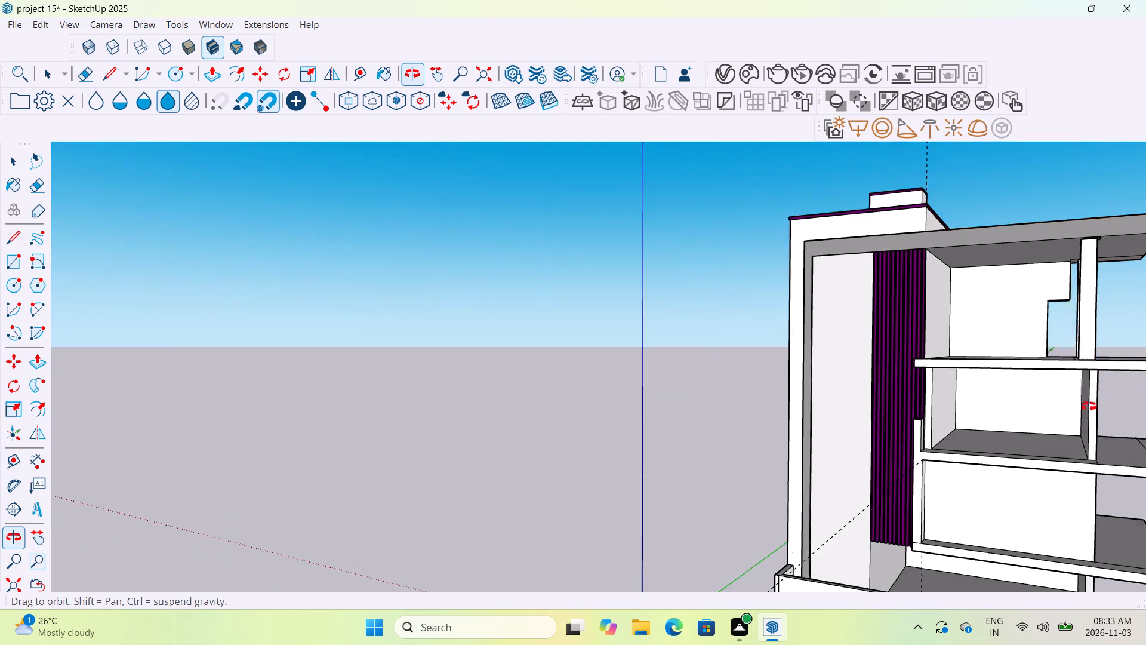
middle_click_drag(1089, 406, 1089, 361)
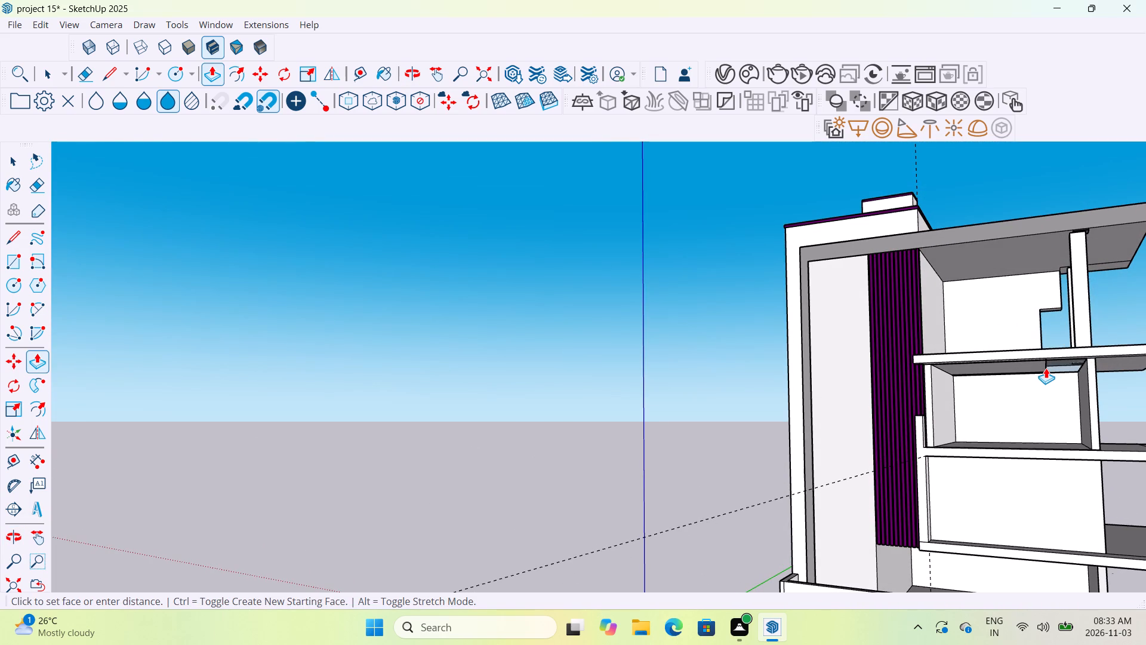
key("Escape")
Push/Pull the narrow front end face of the room's dividing wall slightly inward on the storey below the top floor.
middle_click_drag(1064, 398, 1074, 435)
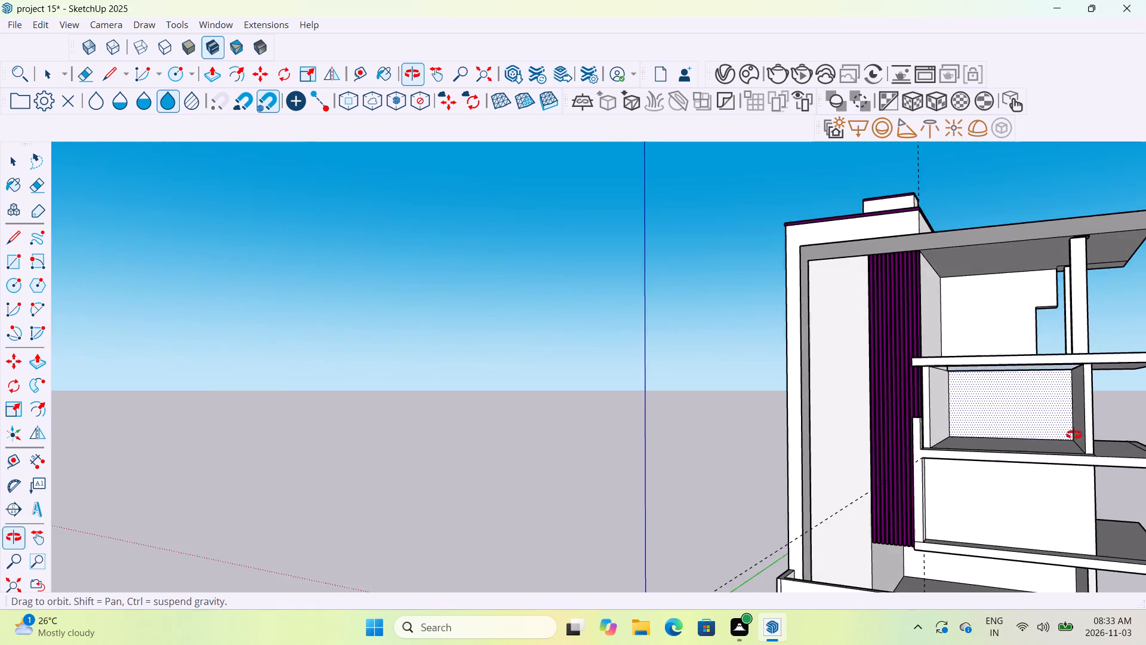
middle_click_drag(1074, 435, 1077, 444)
left_click(1080, 434)
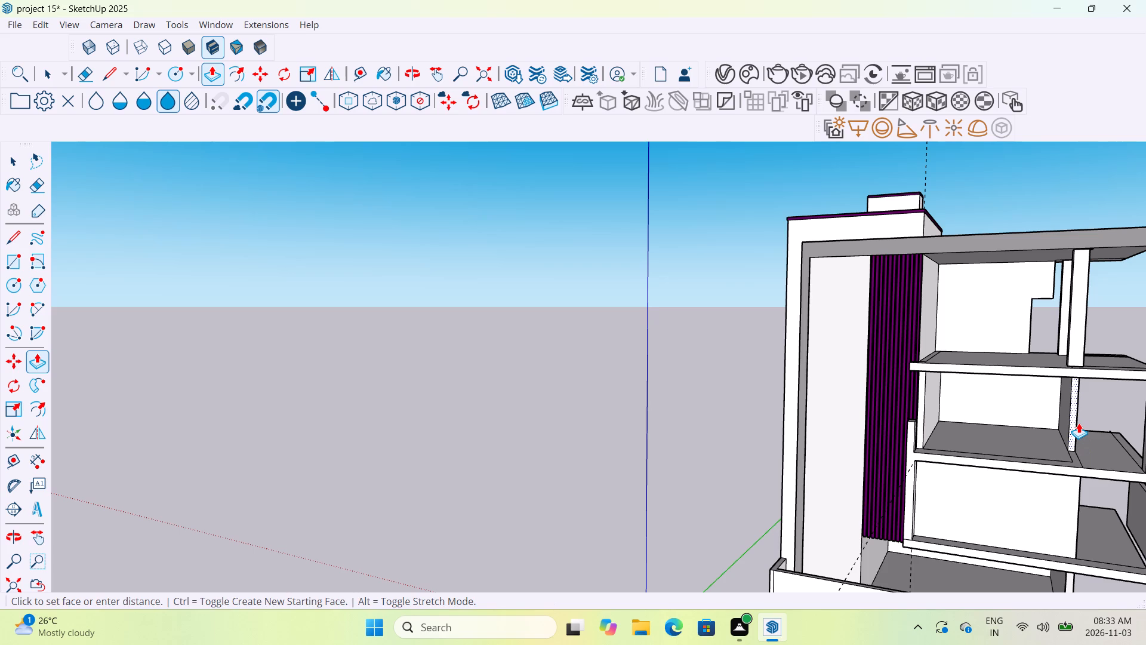
left_click(1079, 423)
scroll(1082, 345, "up", 2)
scroll(1082, 345, "down", 7)
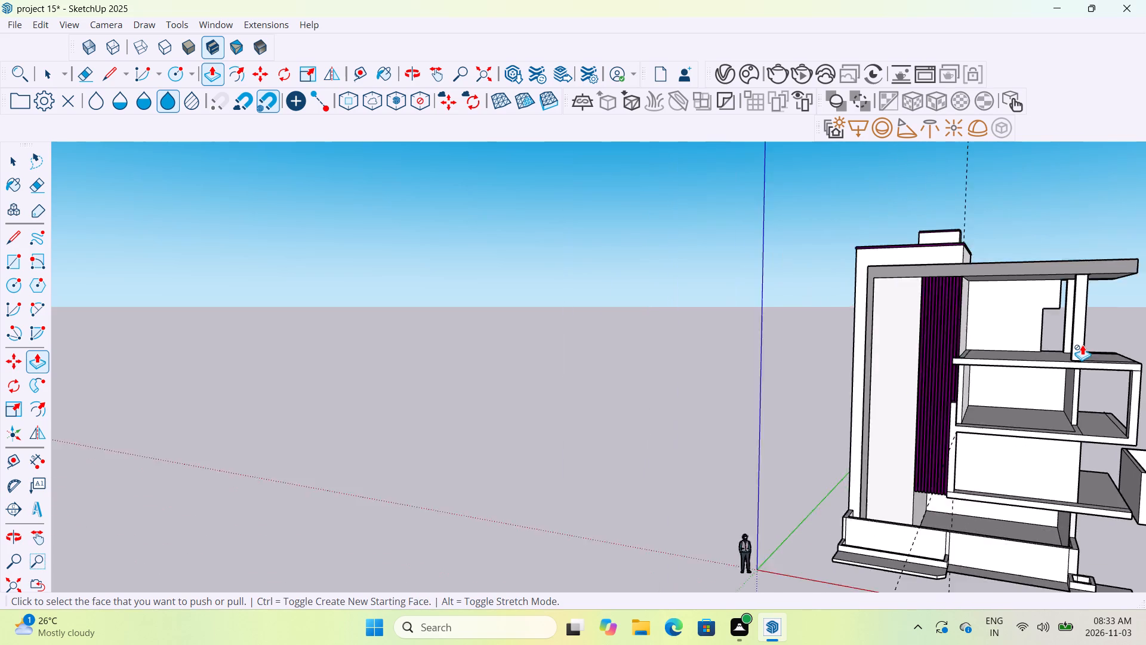
scroll(1082, 345, "down", 7)
scroll(1087, 345, "up", 13)
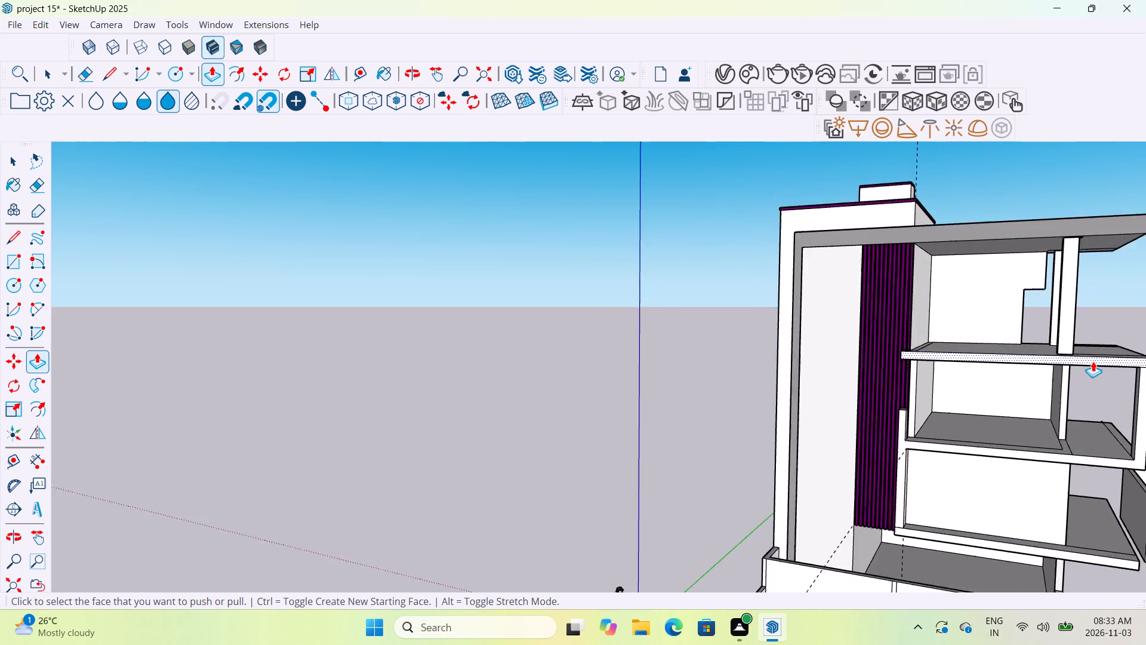
scroll(1093, 361, "up", 6)
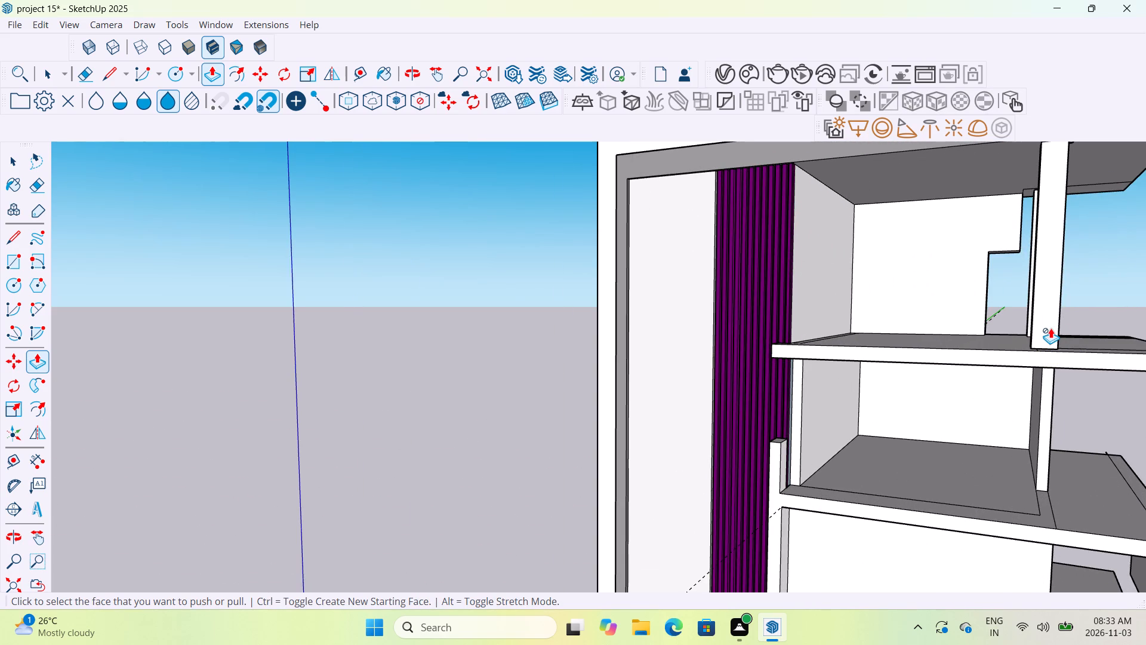
key("Escape")
key("Escape")
key("Escape")
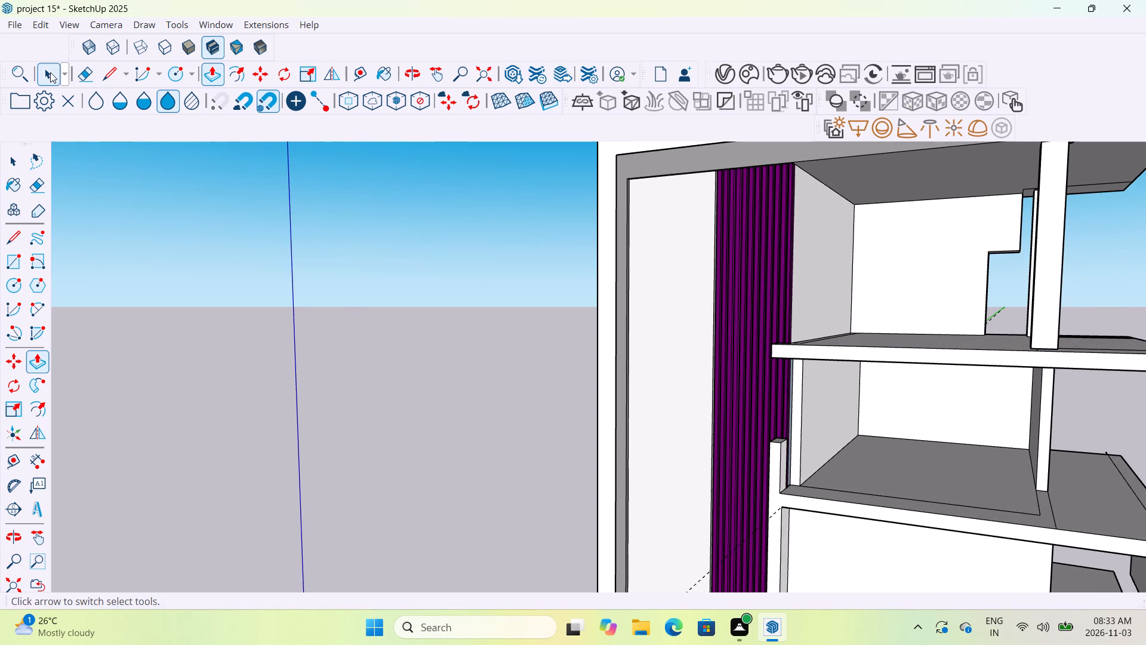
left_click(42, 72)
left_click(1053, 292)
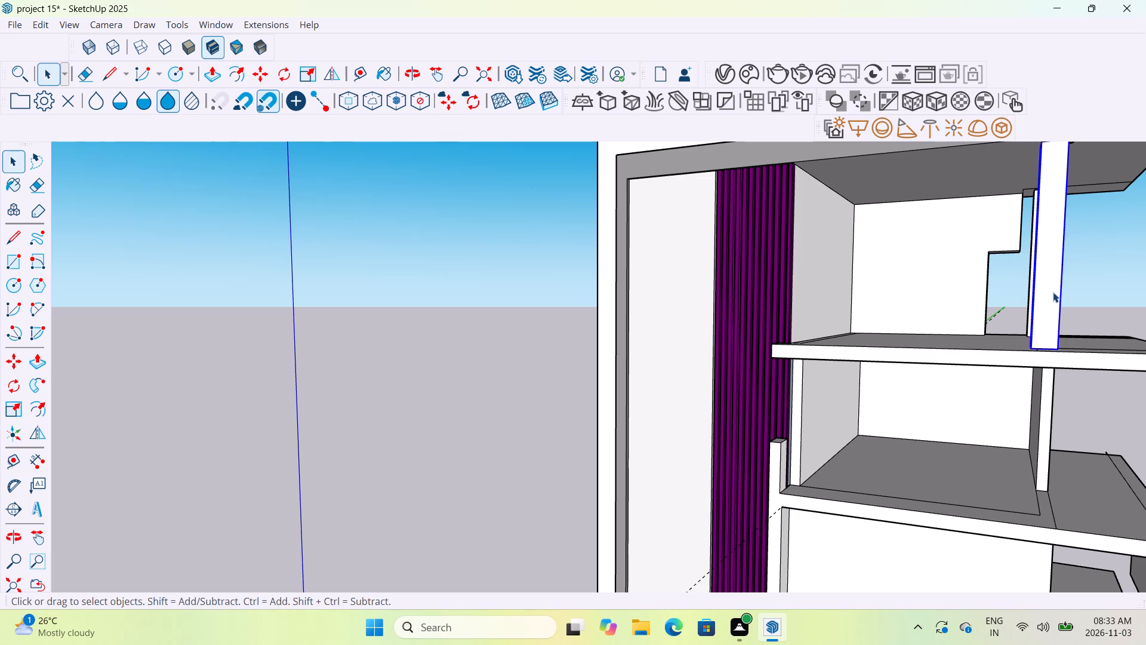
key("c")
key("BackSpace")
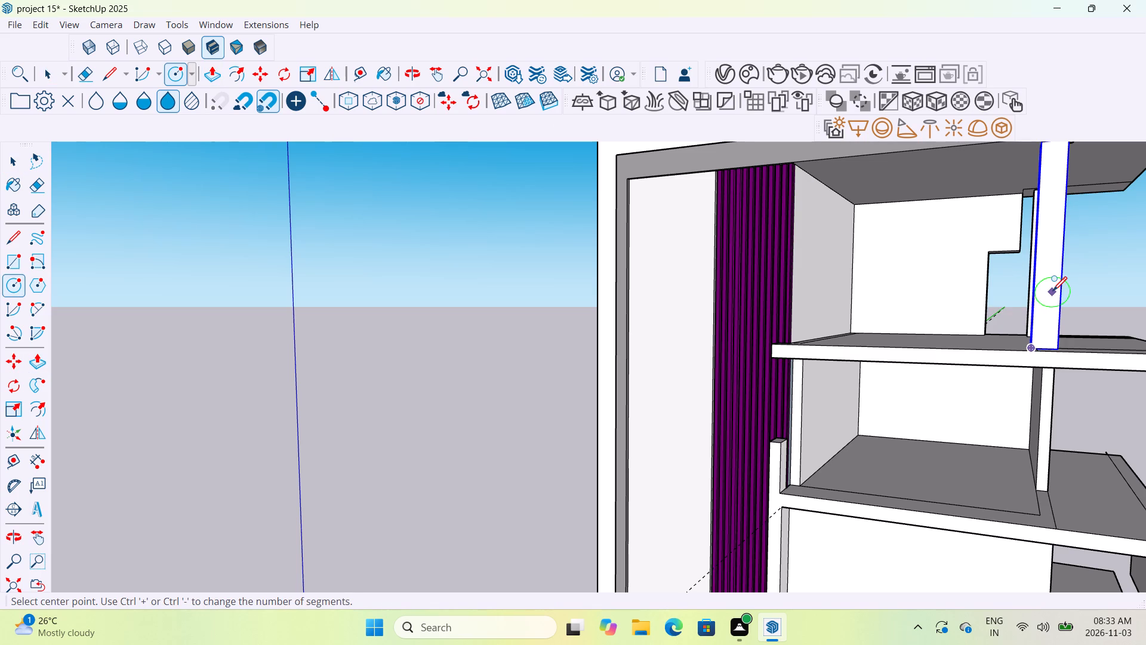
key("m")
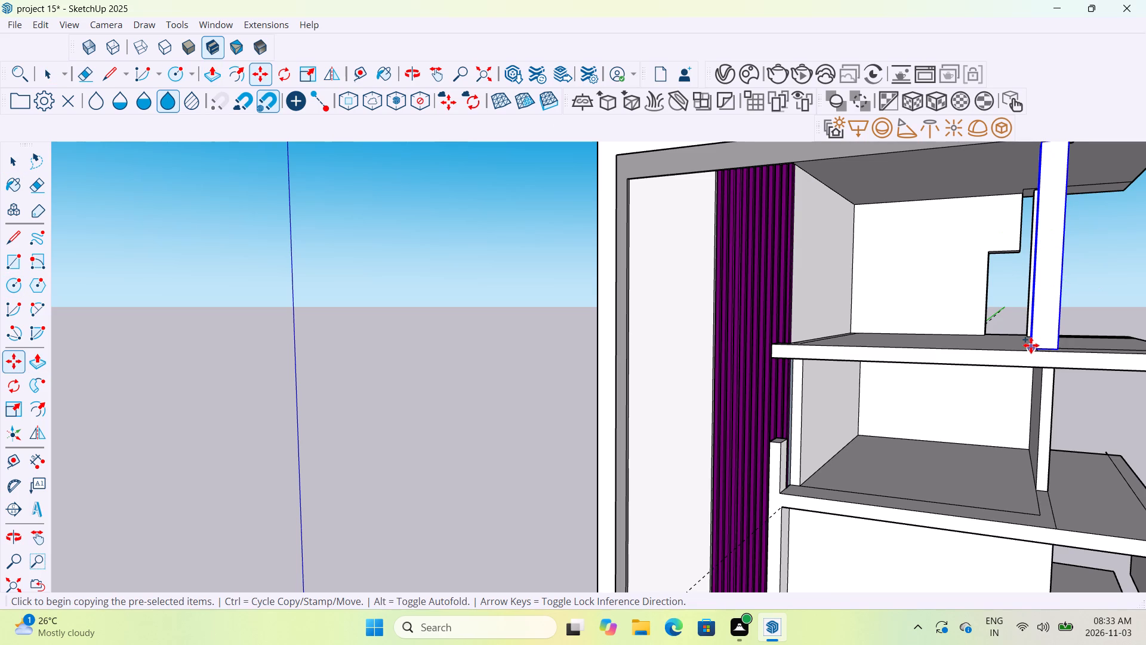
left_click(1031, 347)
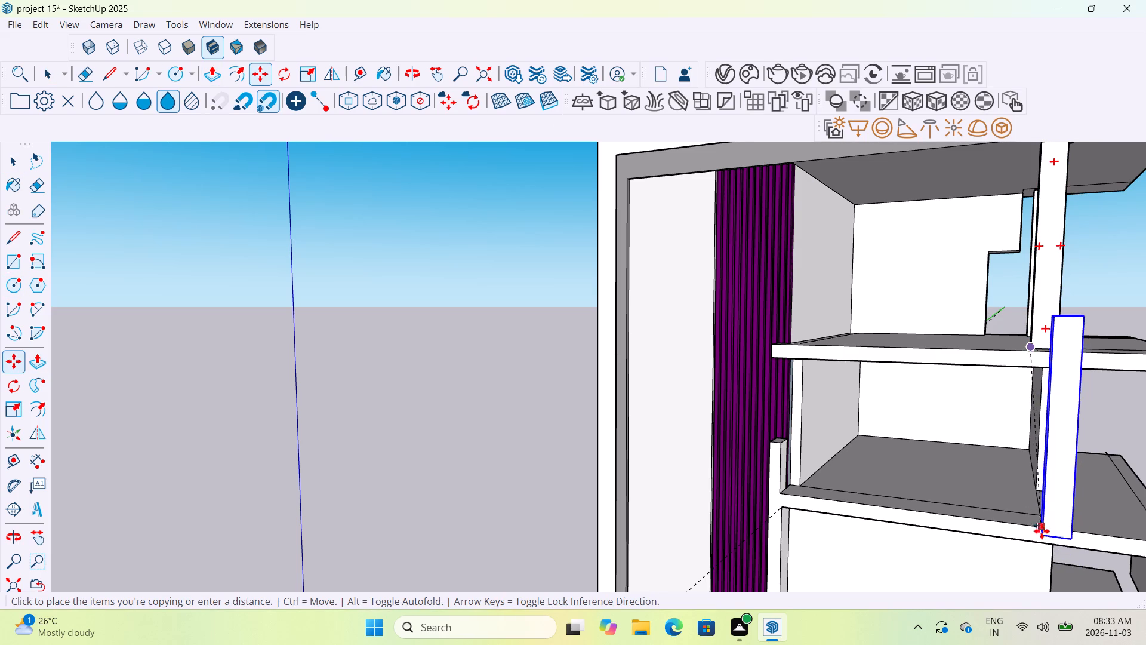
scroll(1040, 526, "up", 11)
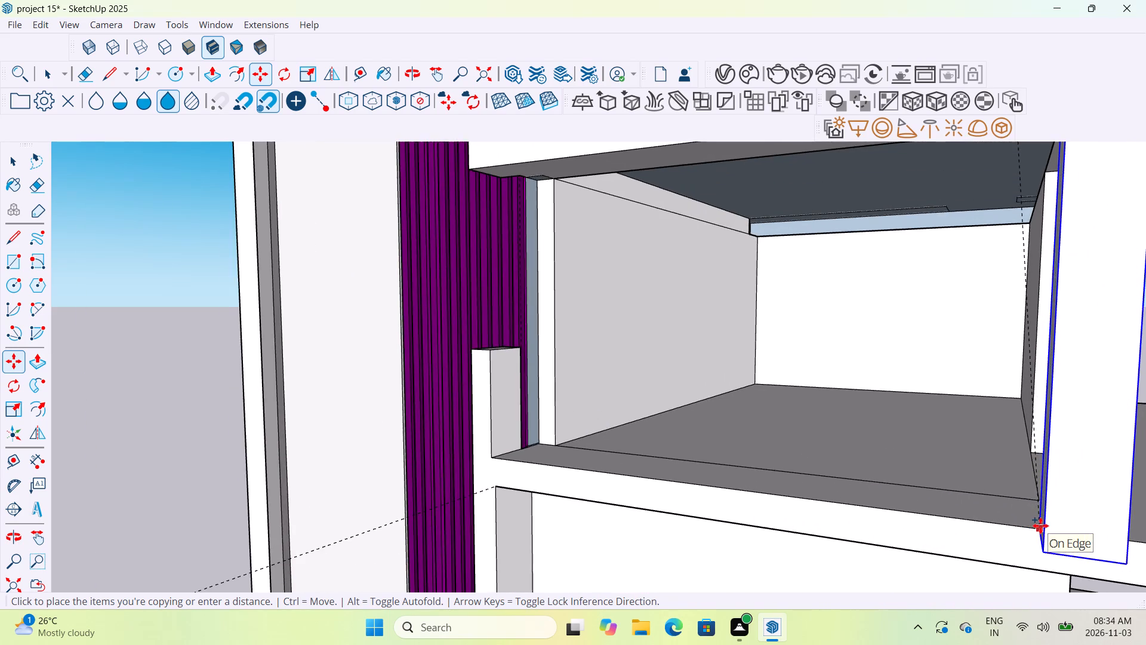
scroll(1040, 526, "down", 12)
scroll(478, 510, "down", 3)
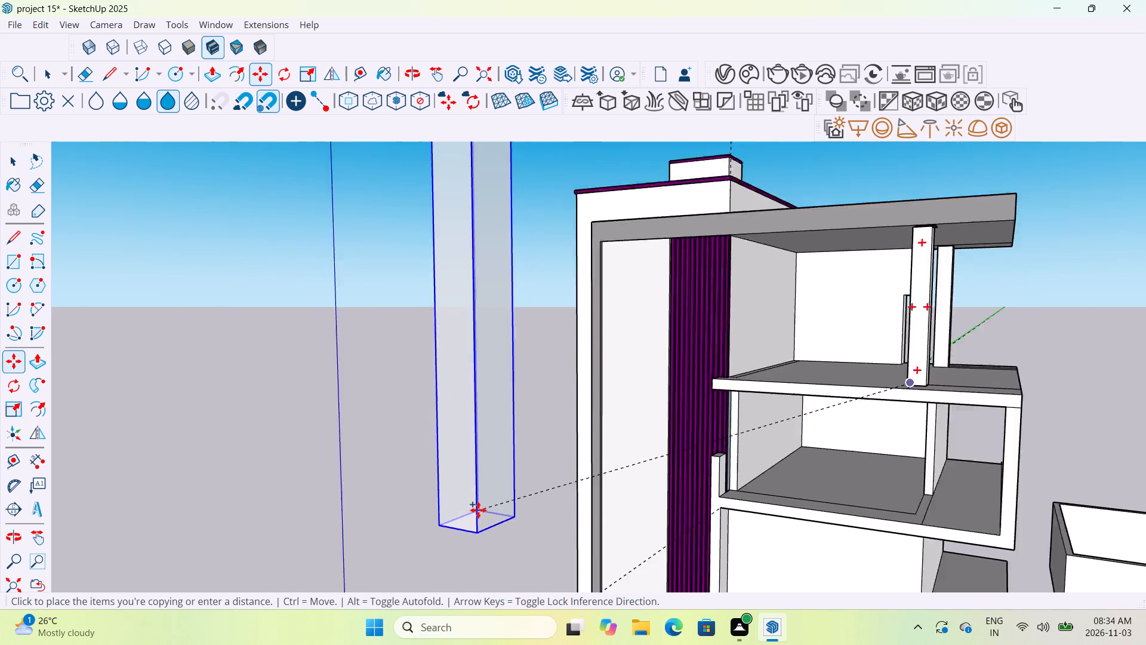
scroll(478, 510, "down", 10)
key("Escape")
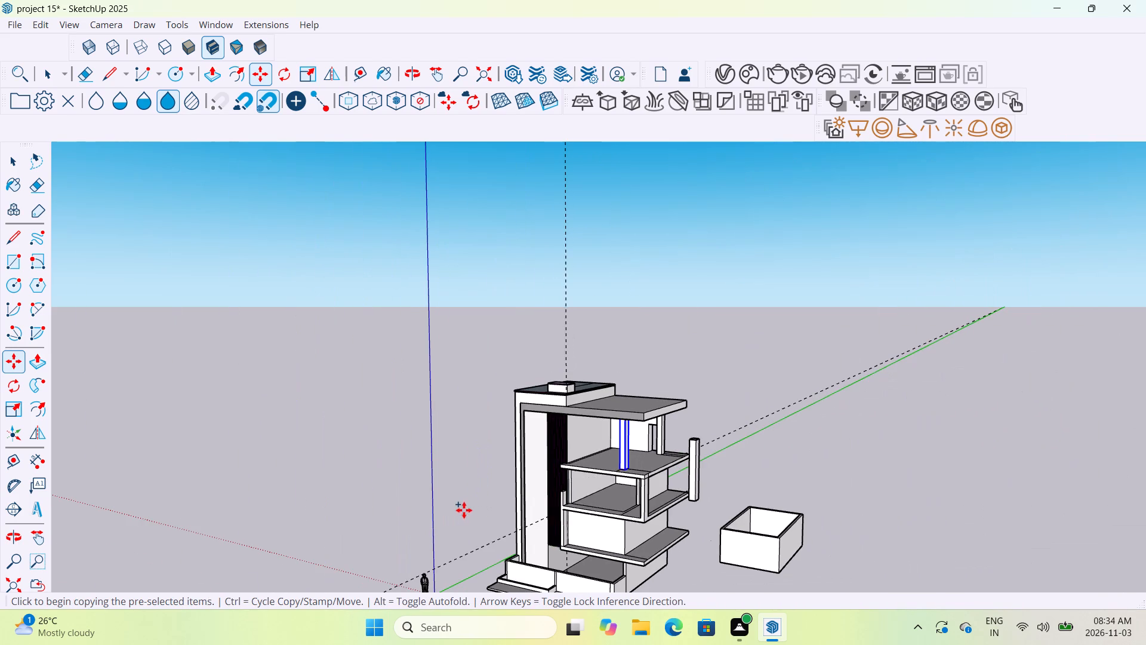
Draw lines around the four top edges of the open freestanding column beside the building to cap it with a face.
scroll(700, 452, "up", 9)
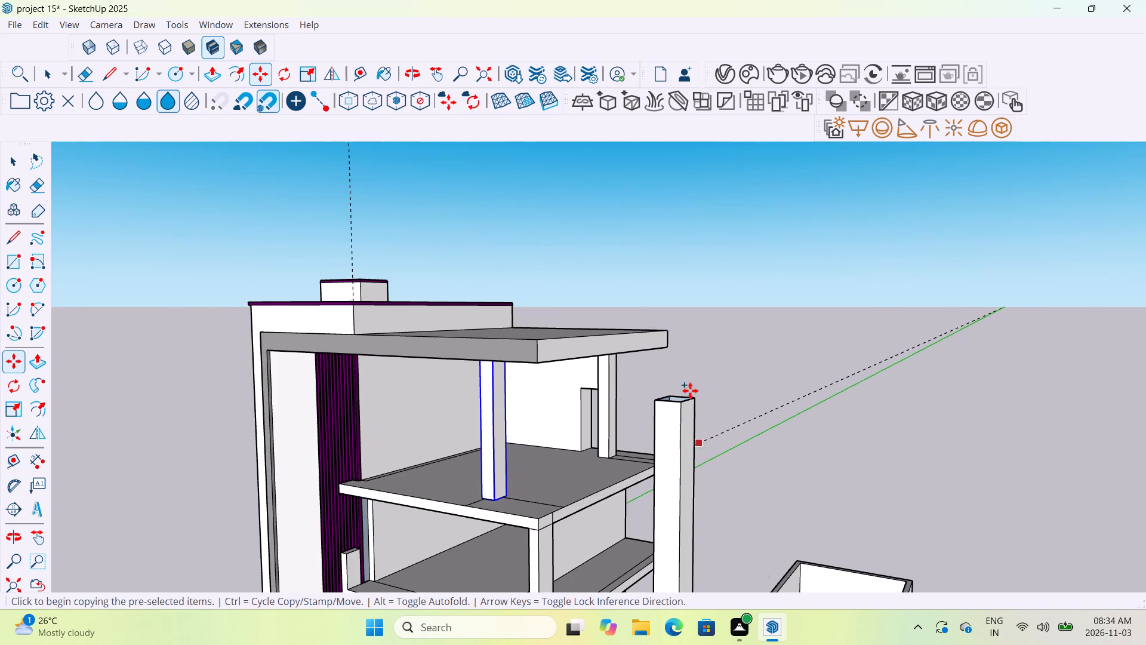
middle_click_drag(713, 423, 727, 493)
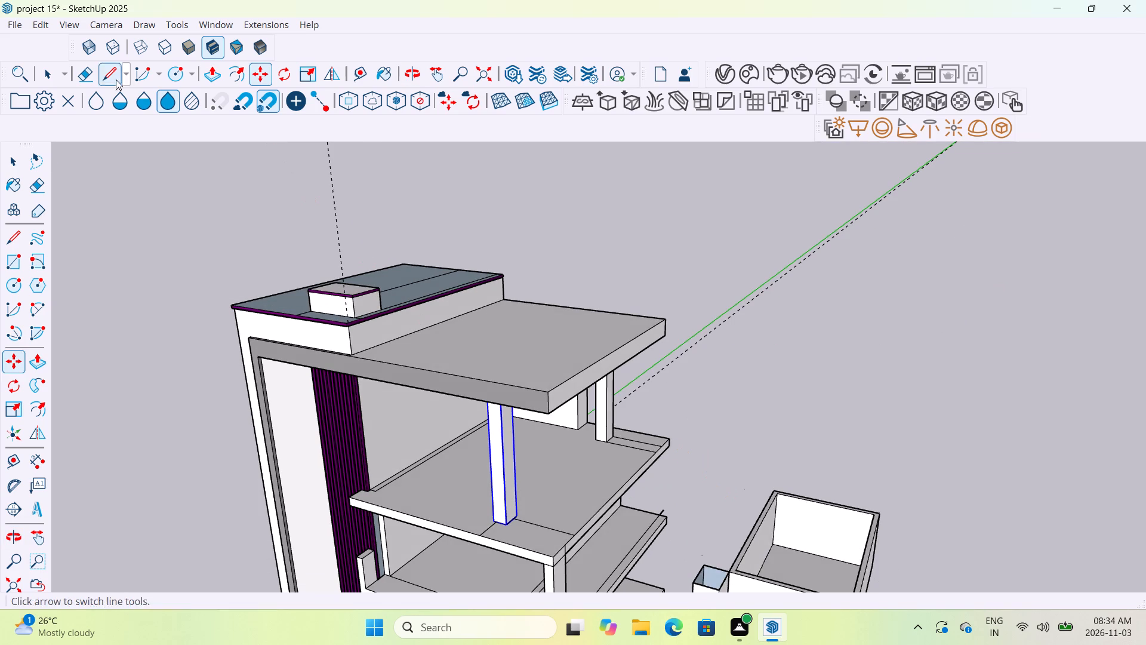
left_click(103, 75)
scroll(760, 514, "down", 7)
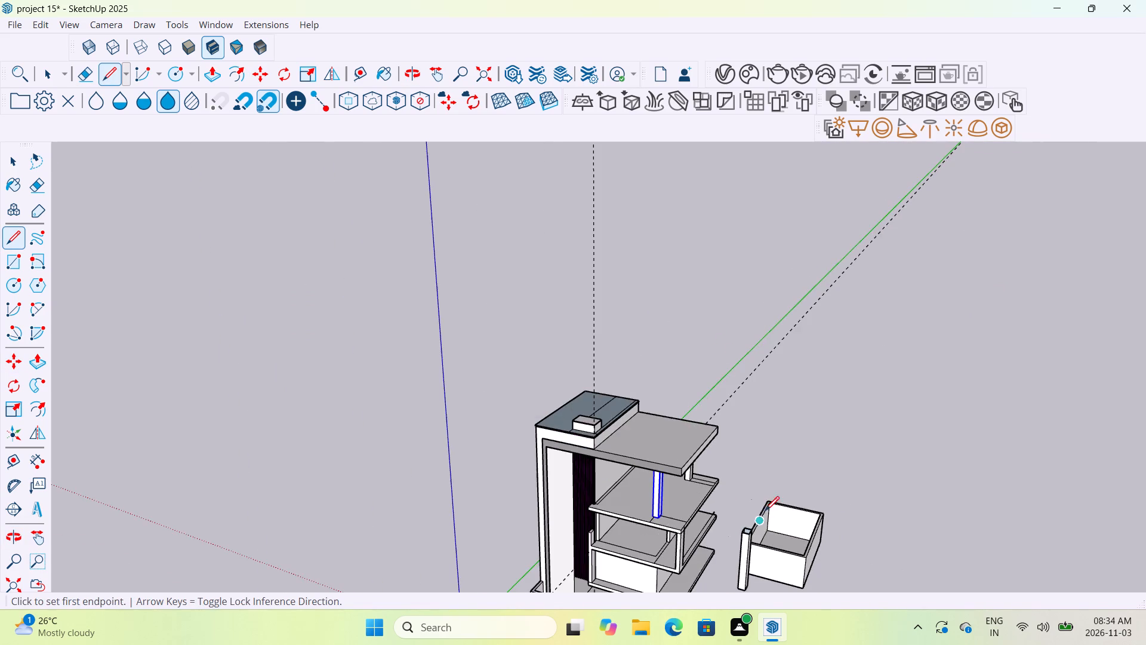
scroll(761, 552, "up", 10)
scroll(756, 533, "down", 1)
scroll(756, 533, "up", 8)
middle_click_drag(728, 490, 726, 544)
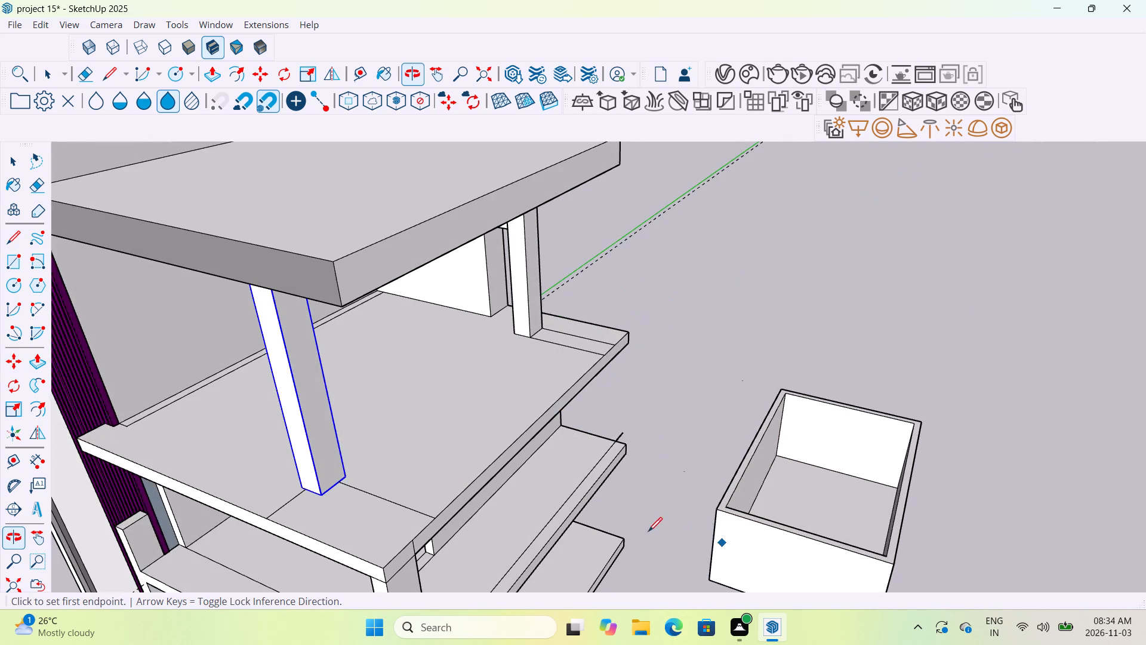
scroll(647, 518, "down", 19)
scroll(653, 550, "up", 11)
scroll(653, 551, "down", 1)
scroll(653, 551, "up", 1)
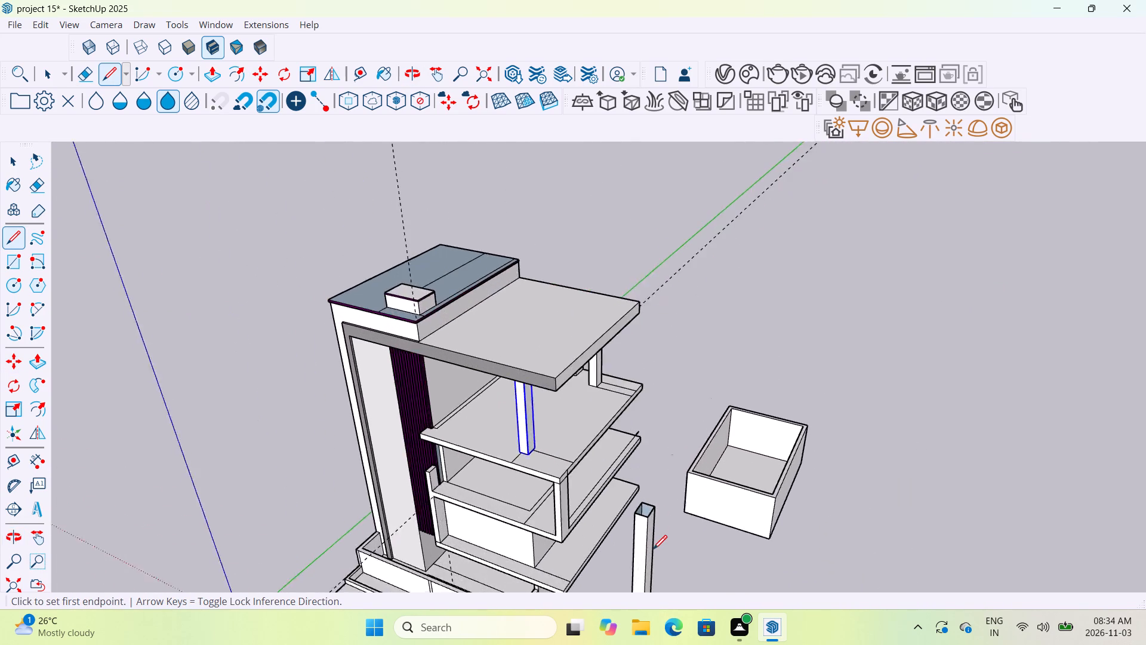
scroll(653, 551, "up", 7)
left_click(625, 503)
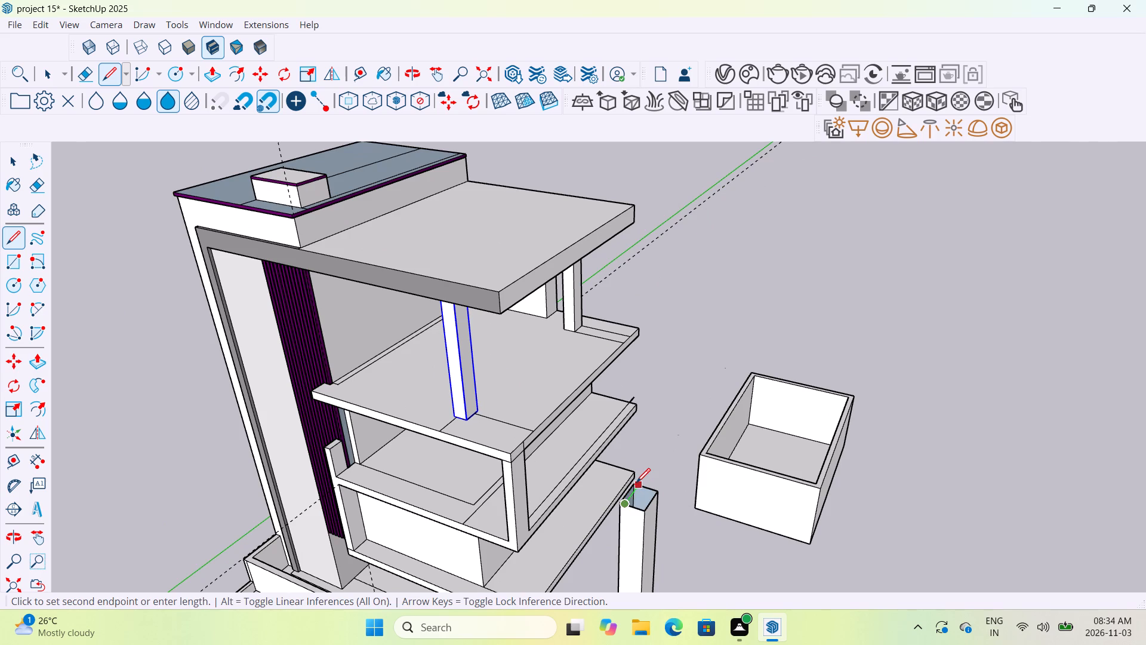
scroll(636, 484, "up", 11)
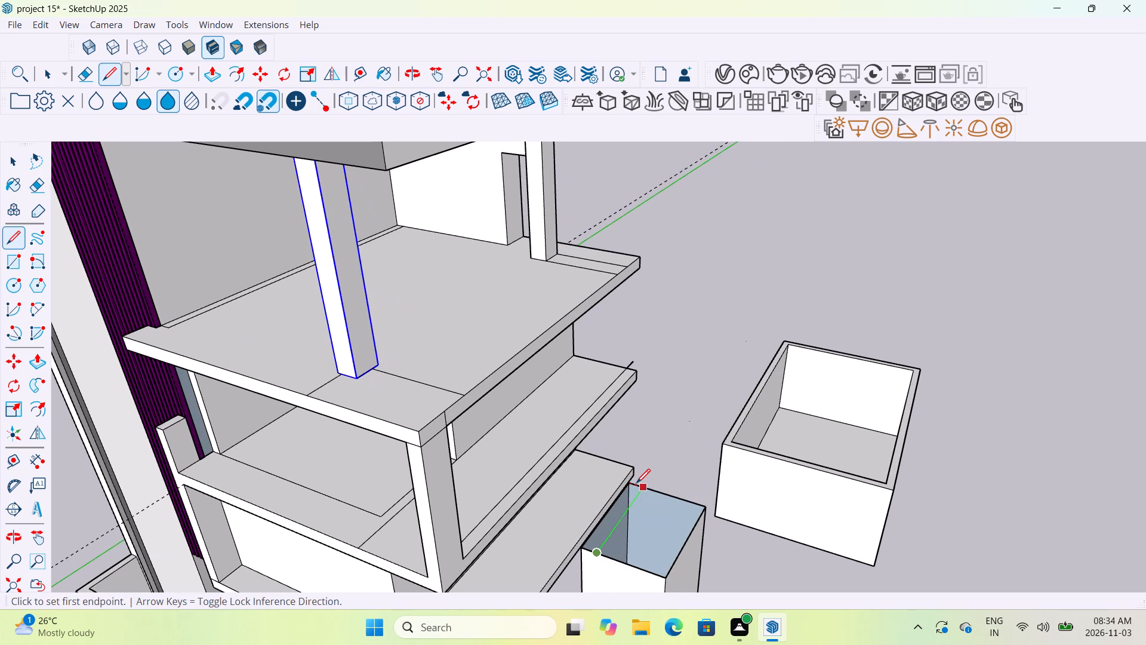
key("ctrl+z")
left_click(581, 551)
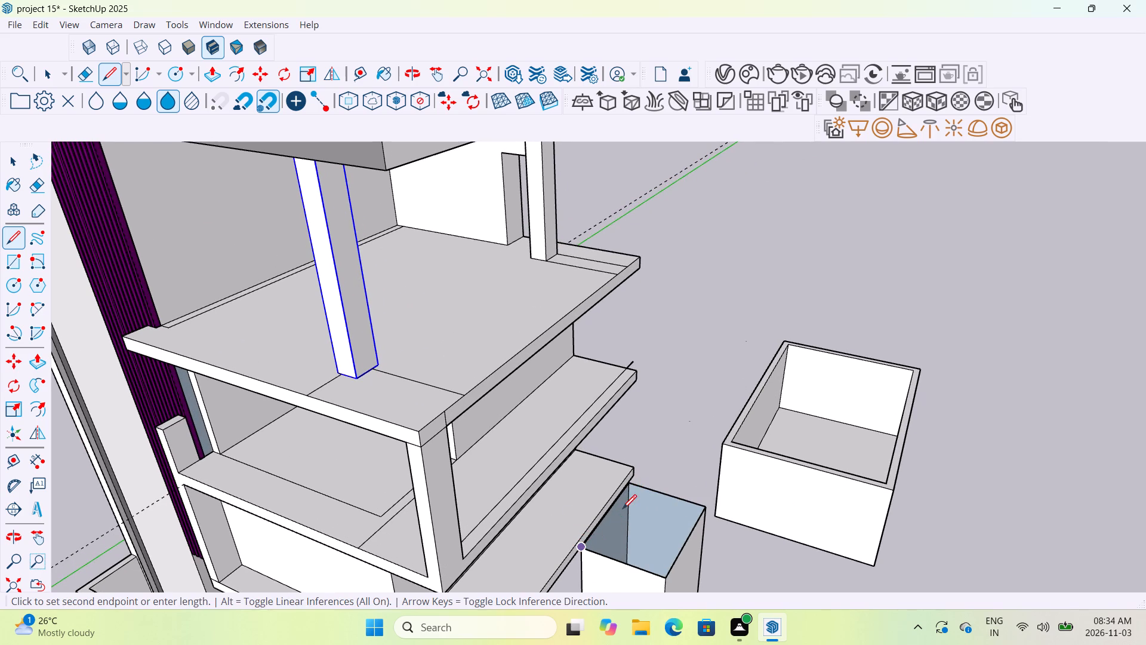
left_click(632, 484)
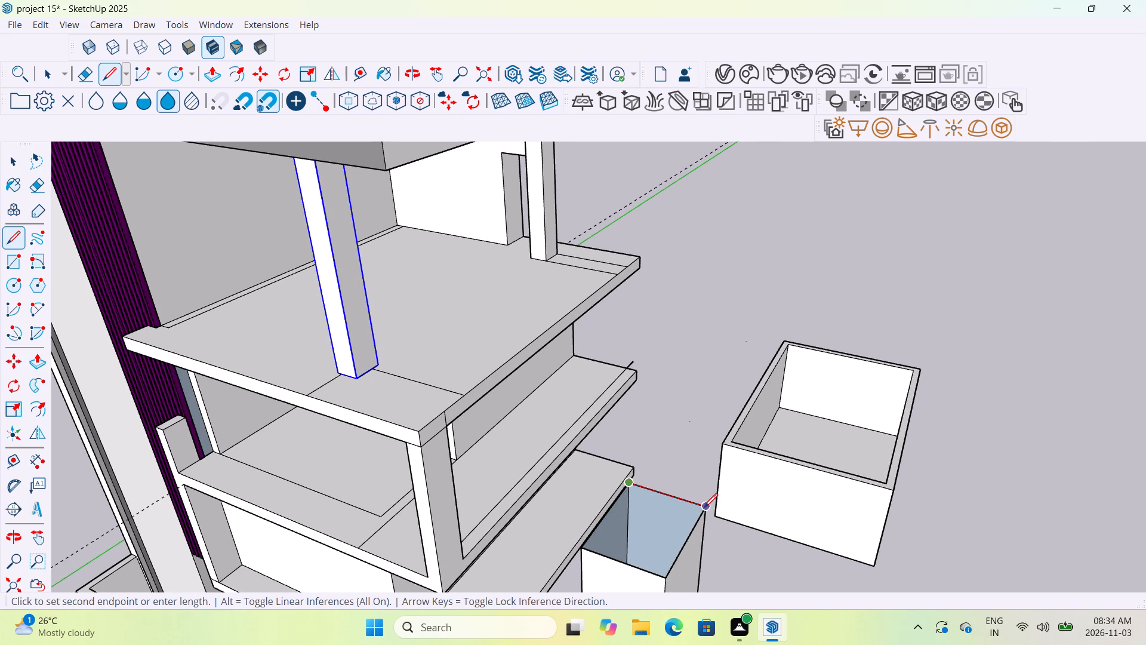
left_click(704, 509)
left_click(666, 578)
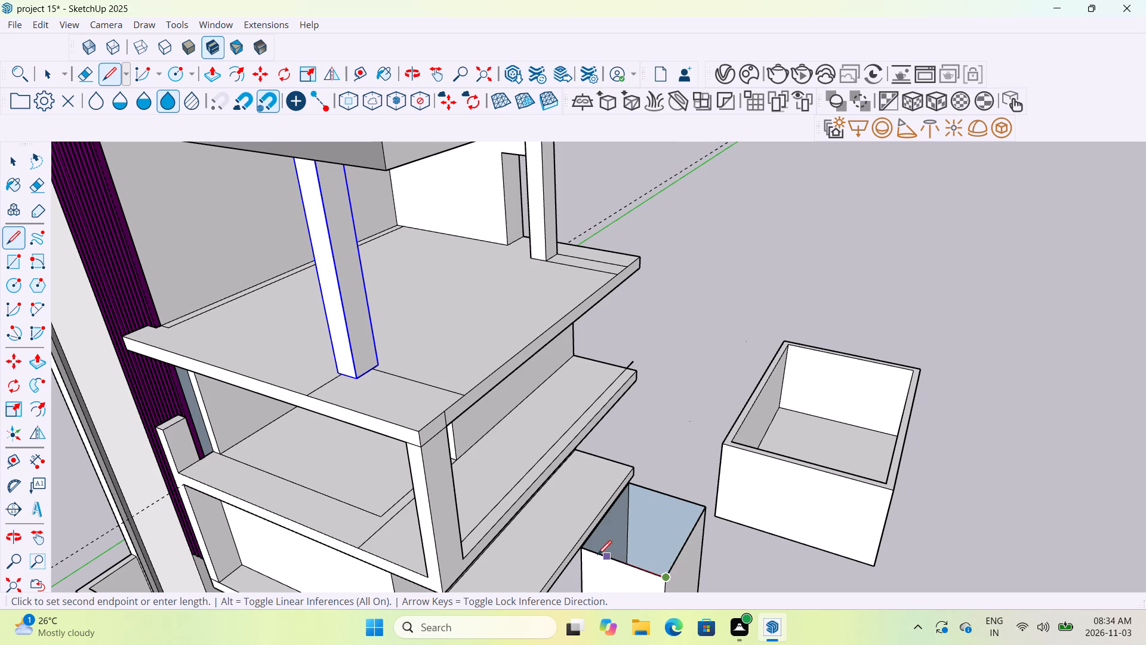
left_click(584, 548)
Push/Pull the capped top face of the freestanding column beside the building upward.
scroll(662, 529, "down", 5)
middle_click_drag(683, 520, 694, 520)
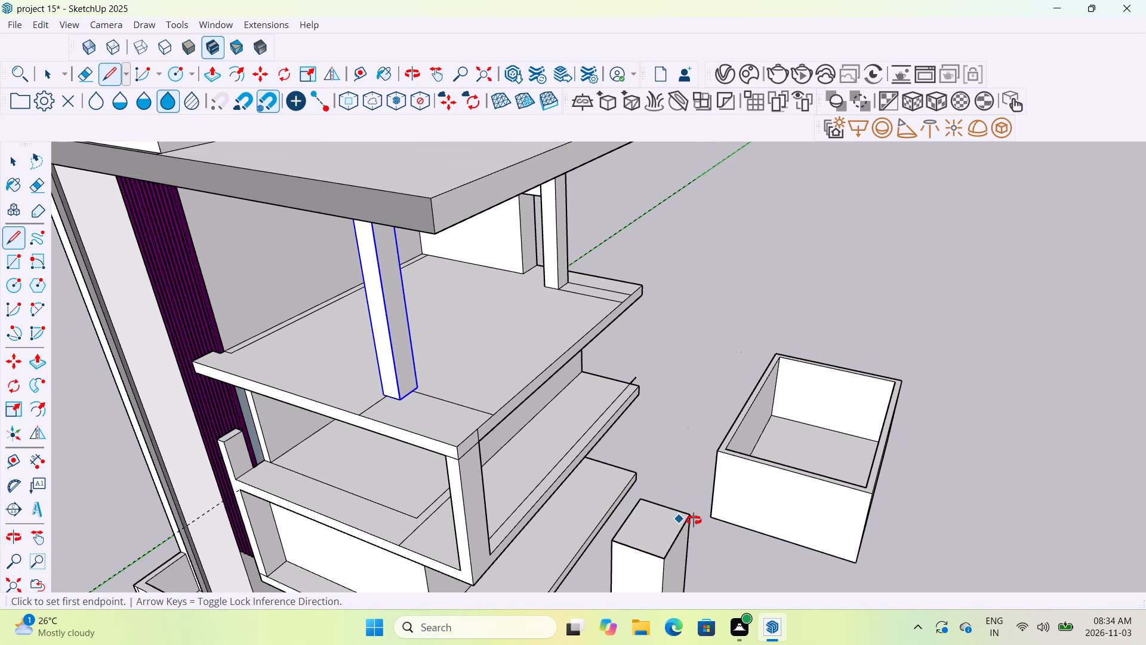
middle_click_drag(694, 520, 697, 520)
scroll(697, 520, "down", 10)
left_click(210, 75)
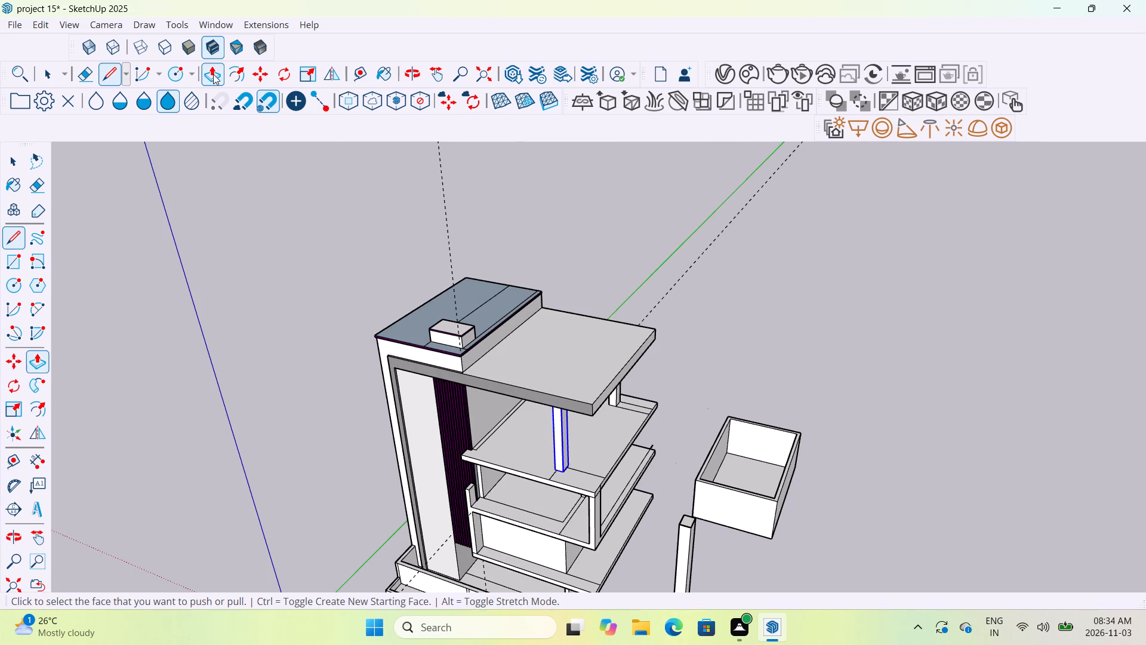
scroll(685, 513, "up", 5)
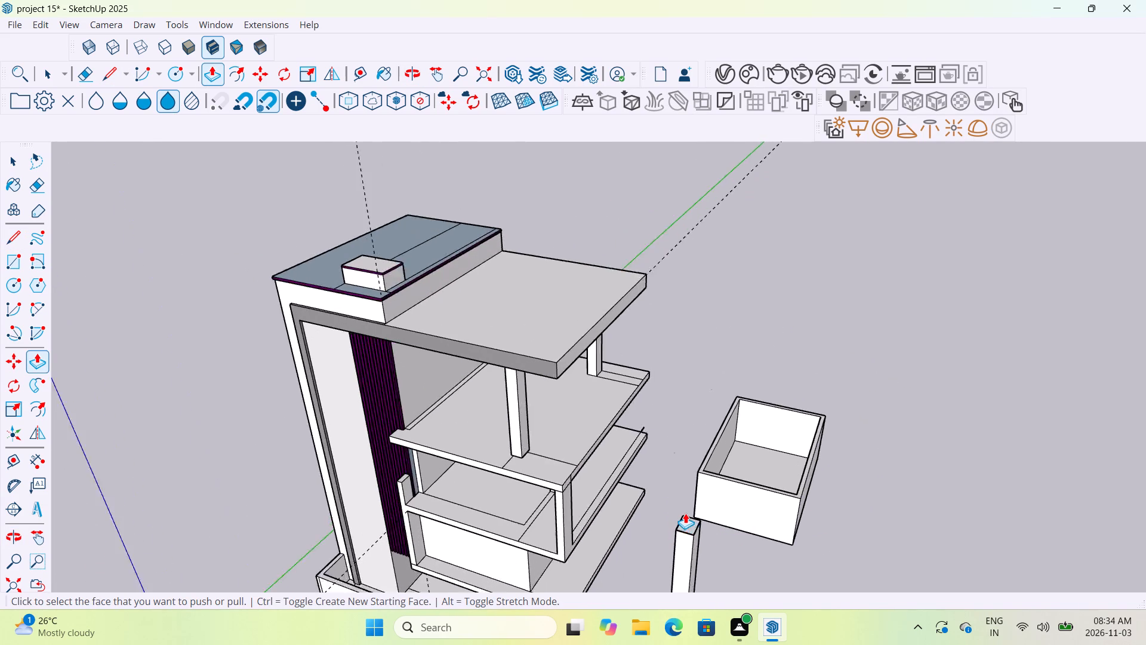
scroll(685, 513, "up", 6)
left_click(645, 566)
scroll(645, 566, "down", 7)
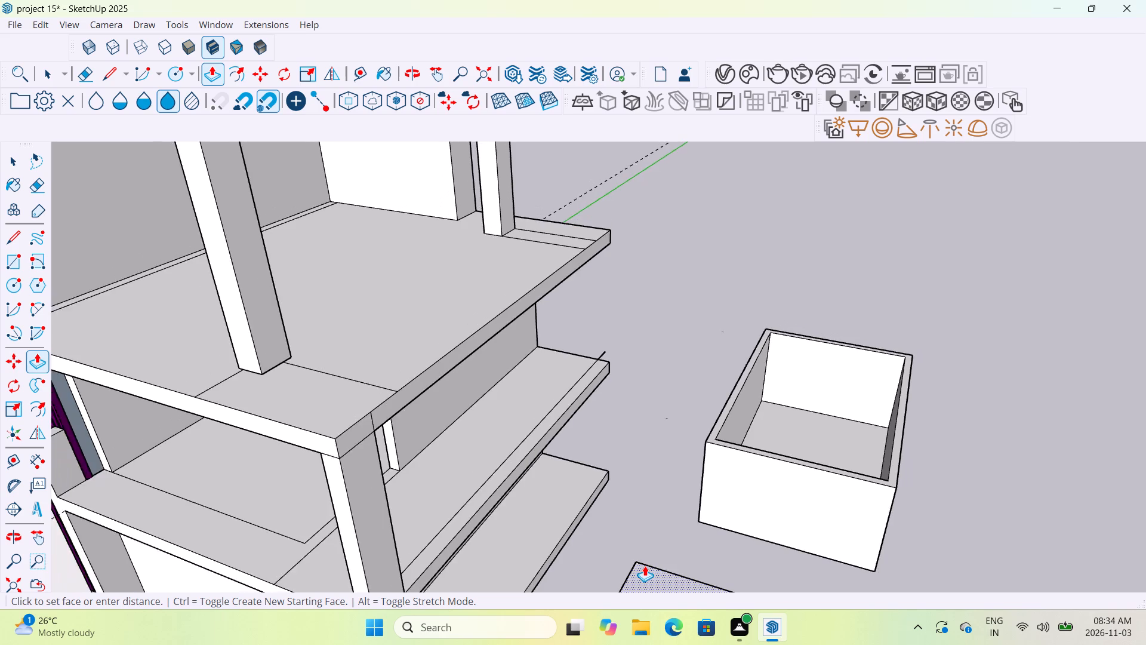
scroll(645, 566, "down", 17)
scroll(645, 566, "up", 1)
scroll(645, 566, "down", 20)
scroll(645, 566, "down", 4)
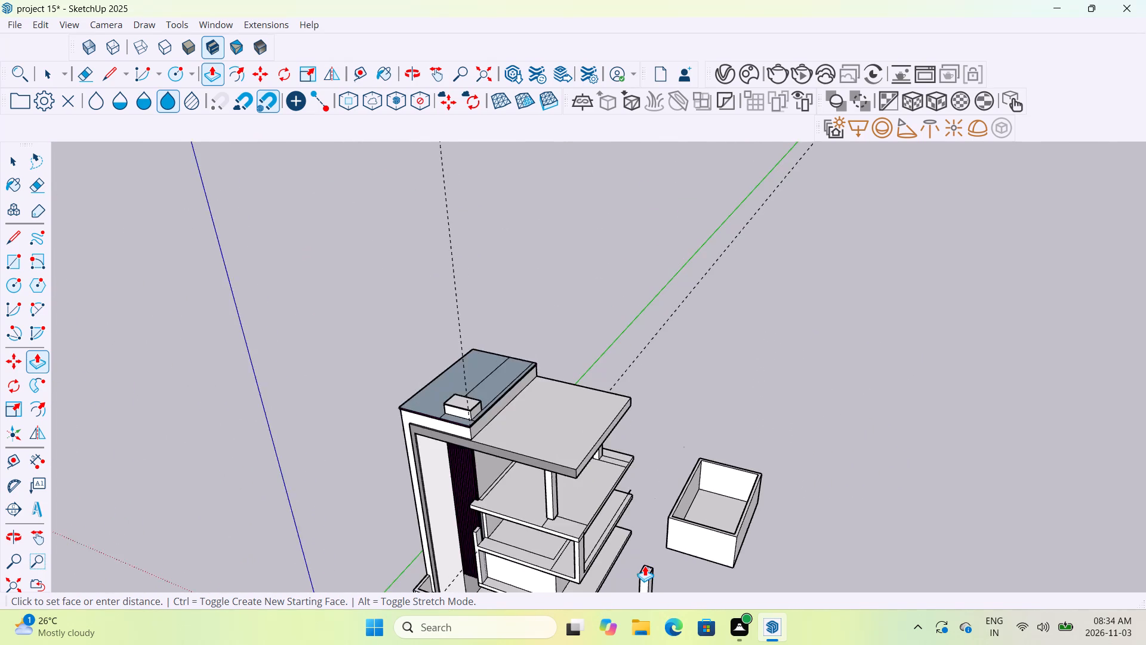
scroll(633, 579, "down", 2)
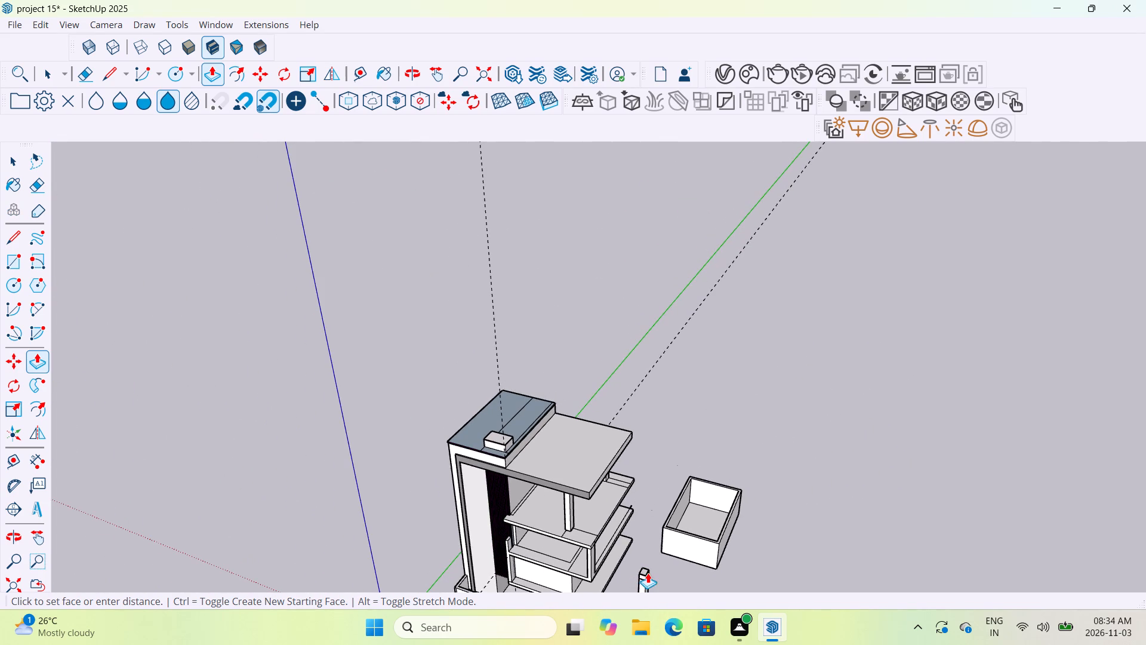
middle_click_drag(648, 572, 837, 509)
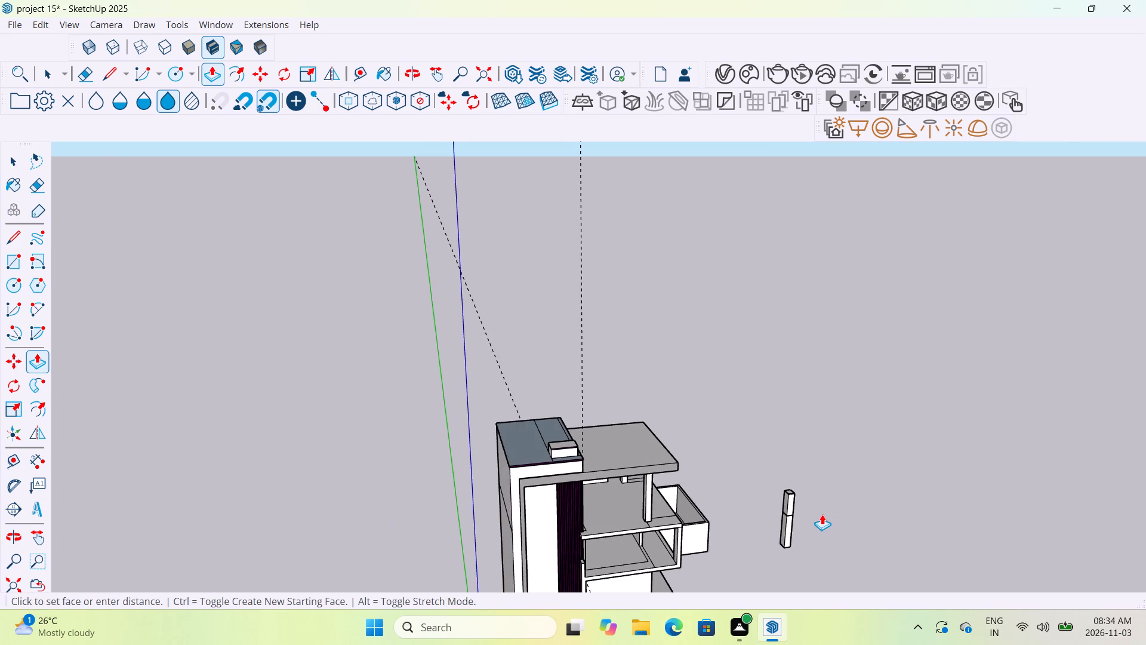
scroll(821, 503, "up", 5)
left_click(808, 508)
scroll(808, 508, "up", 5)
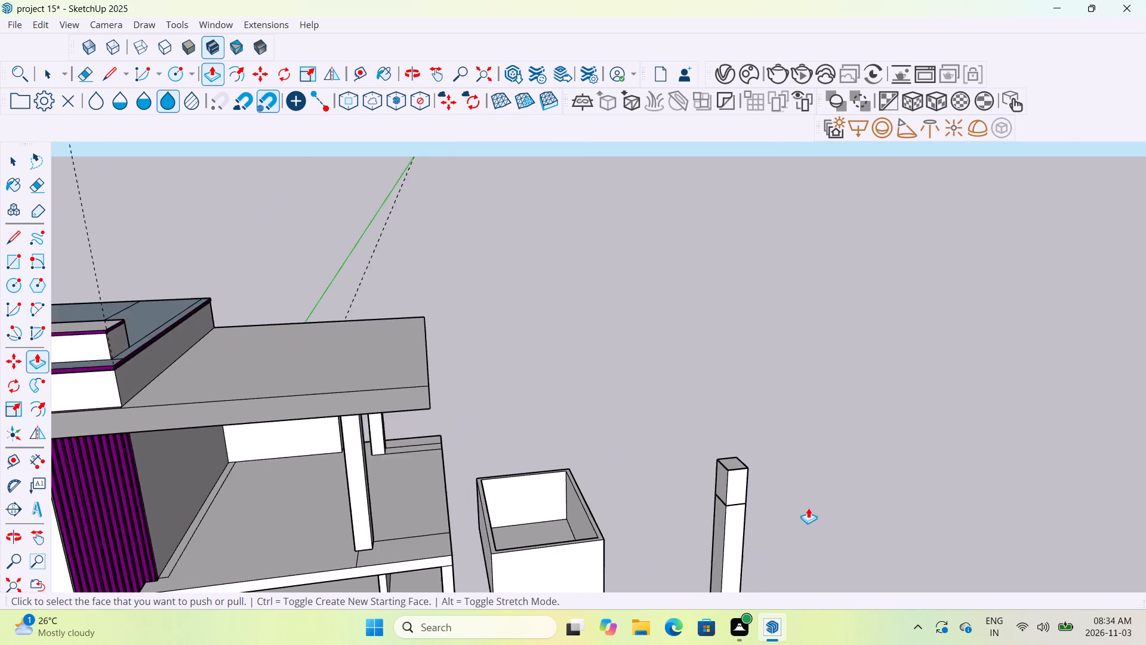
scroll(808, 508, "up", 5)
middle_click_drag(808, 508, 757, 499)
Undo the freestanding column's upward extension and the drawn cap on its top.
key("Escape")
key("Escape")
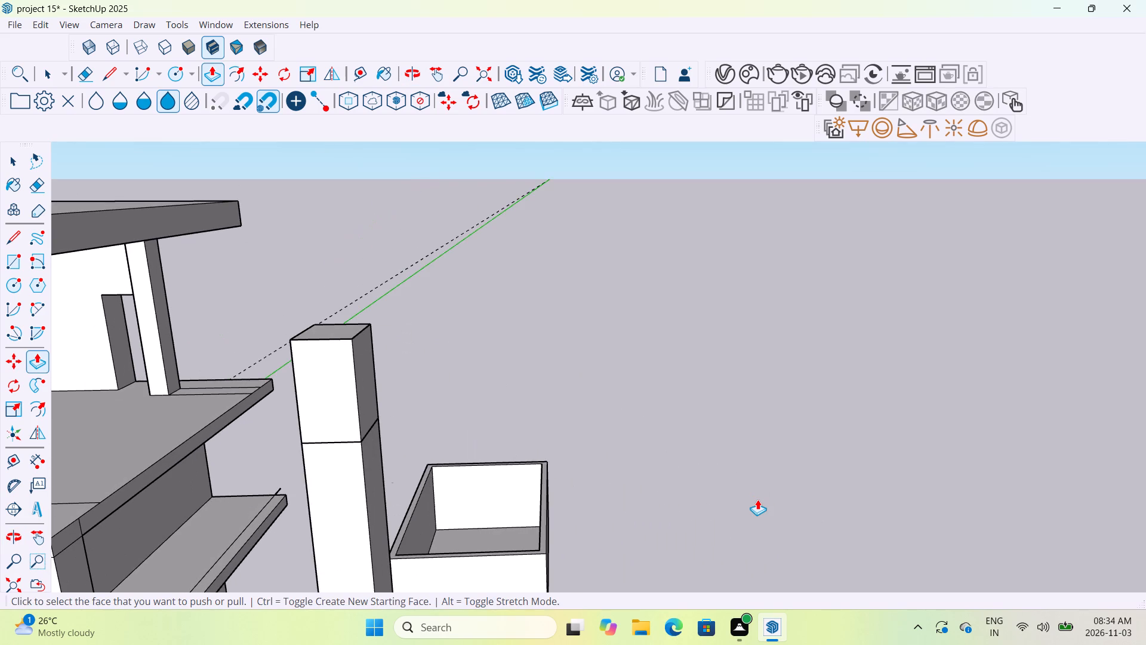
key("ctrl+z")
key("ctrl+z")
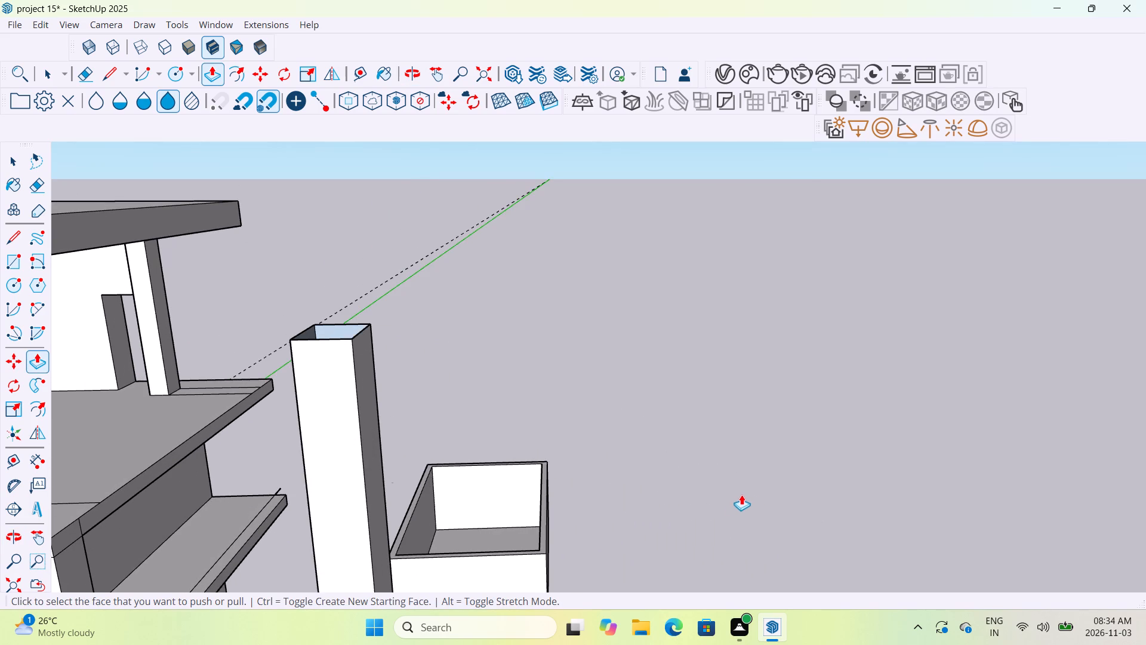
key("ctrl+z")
Draw a rectangle between opposite corners of the freestanding column's open bottom to close it with a face.
scroll(639, 493, "down", 6)
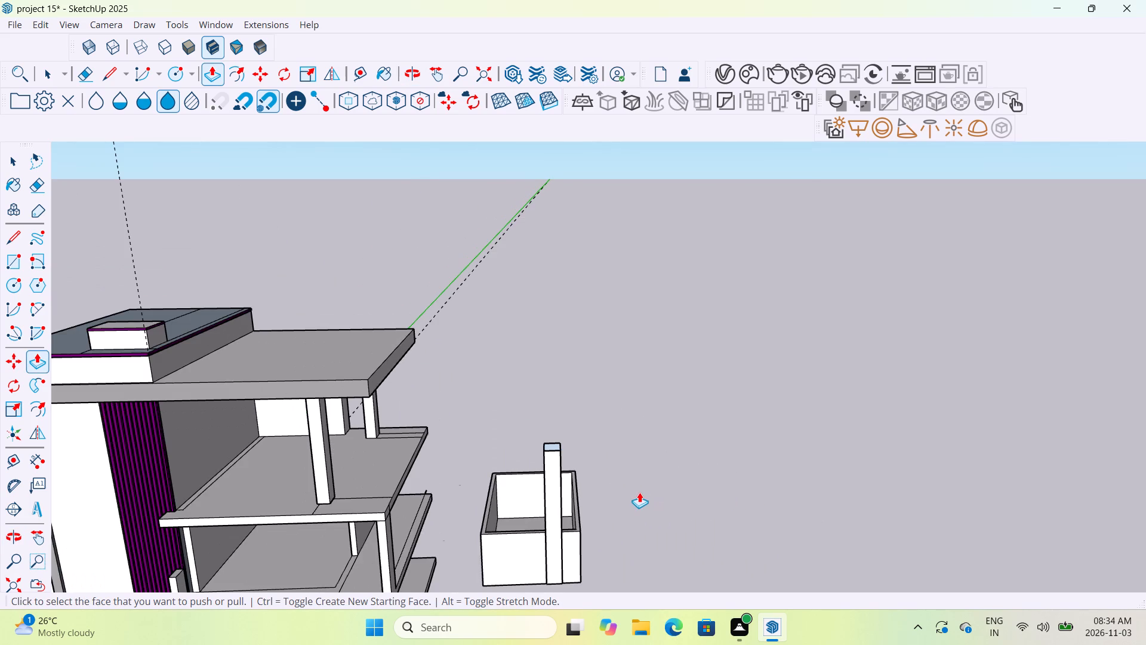
middle_click_drag(639, 492, 766, 380)
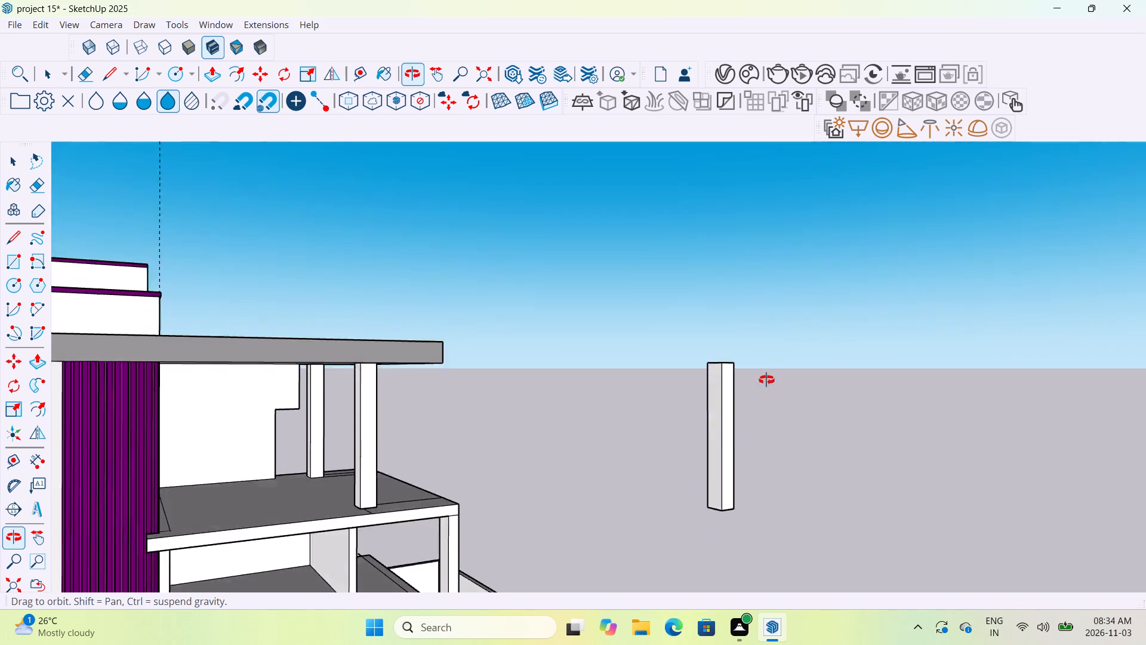
middle_click_drag(766, 380, 762, 375)
middle_click_drag(723, 505, 679, 376)
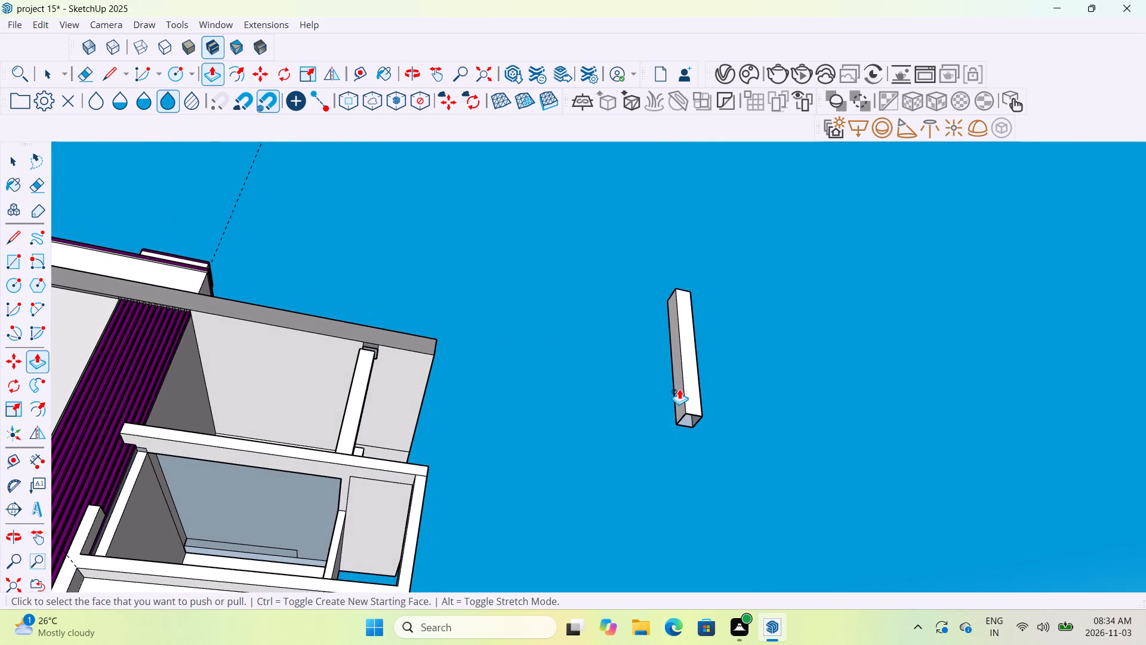
scroll(715, 425, "up", 9)
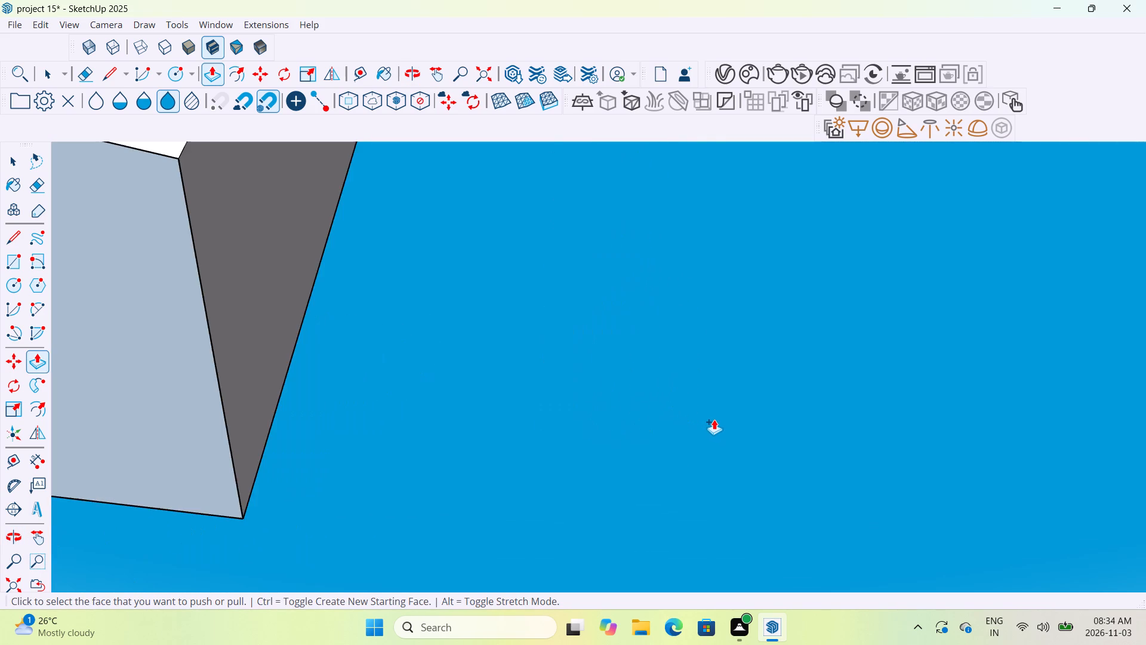
scroll(714, 419, "down", 4)
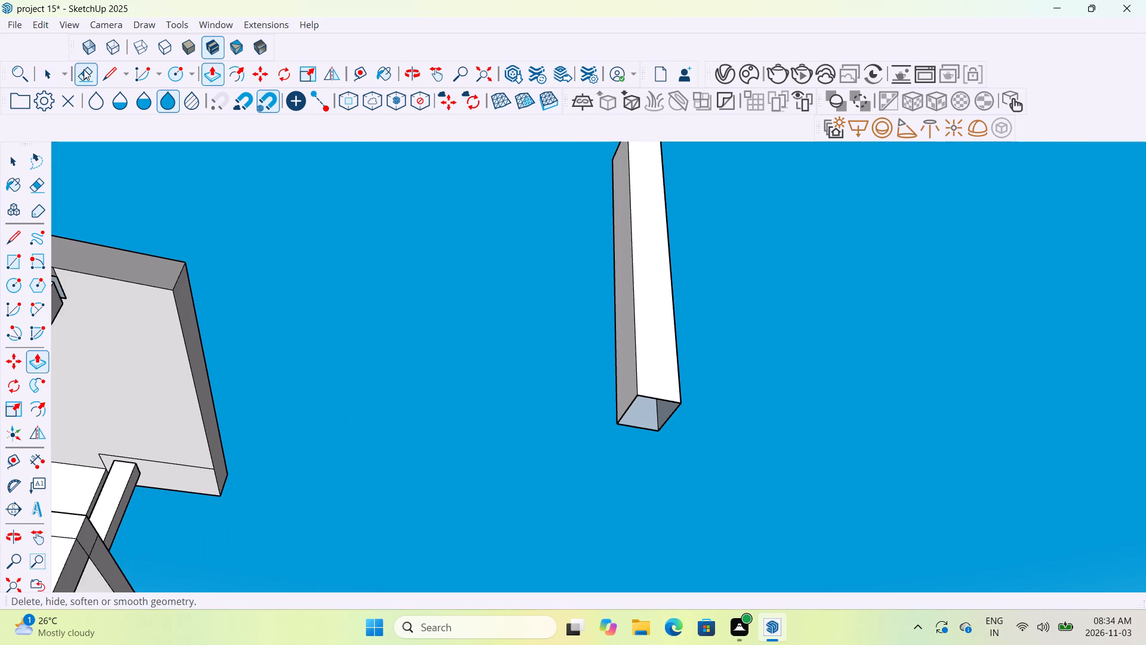
left_click(14, 262)
middle_click_drag(679, 416, 646, 318)
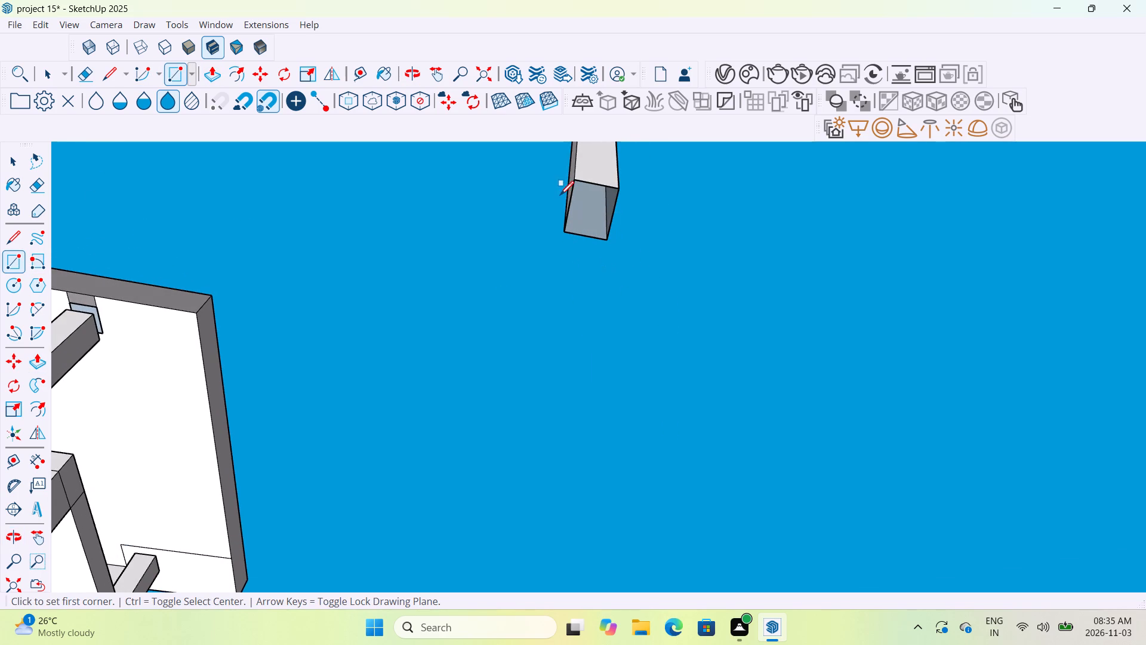
left_click(572, 185)
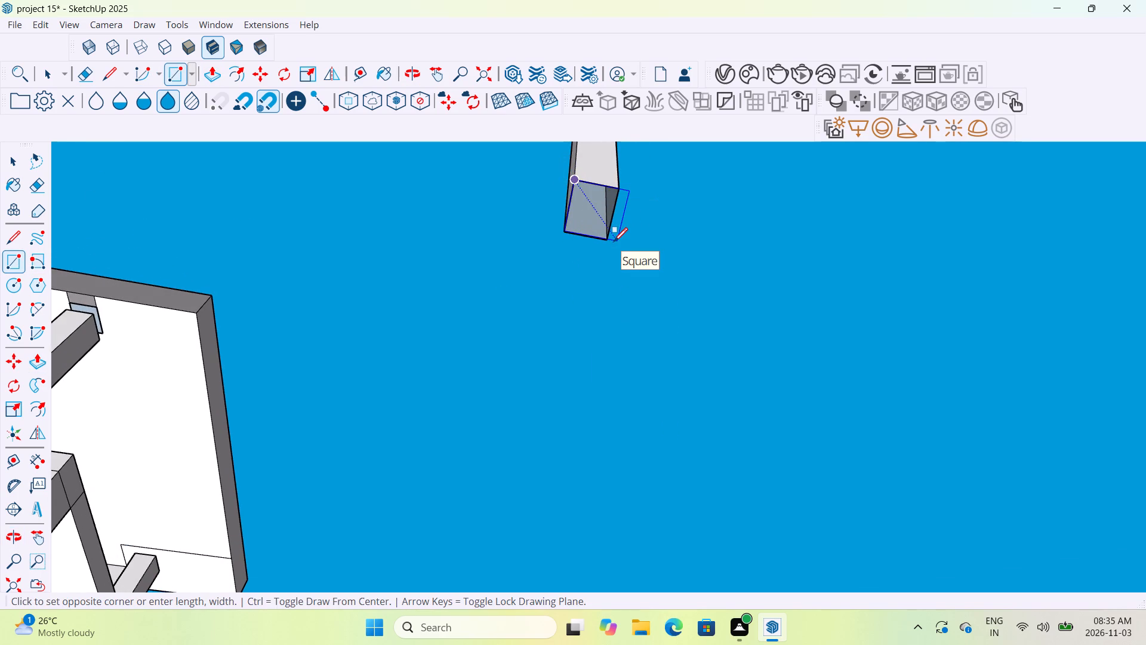
left_click(607, 241)
scroll(607, 241, "down", 6)
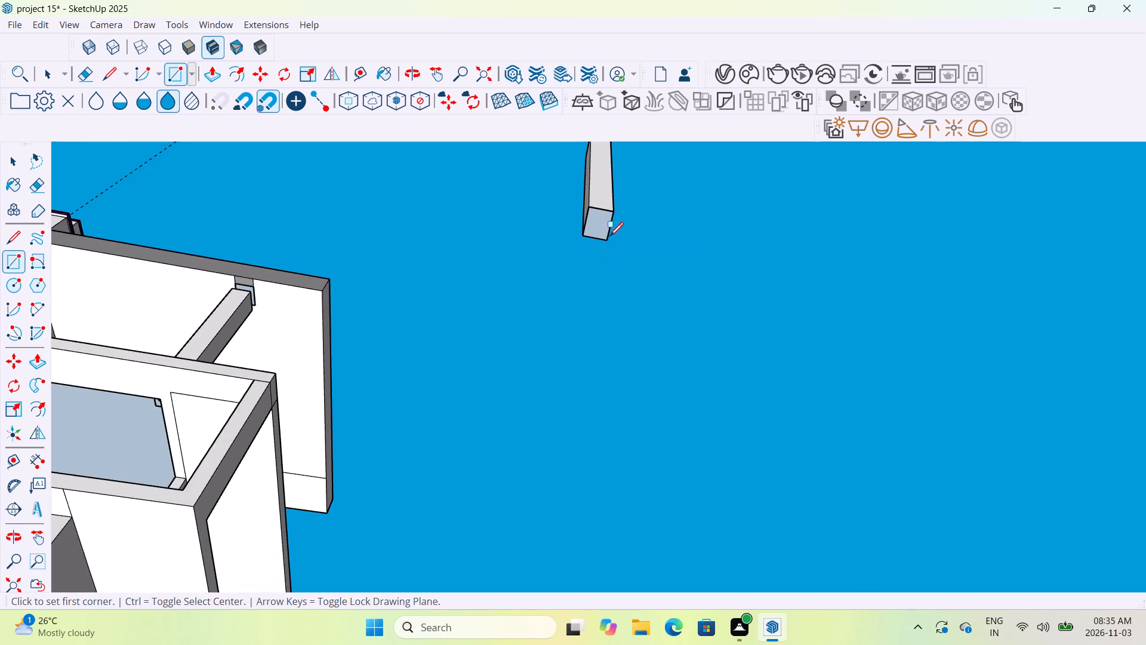
Erase the freestanding column's vertical edges and leftover top edges, keeping only the rectangle at its base.
middle_click_drag(625, 231, 618, 401)
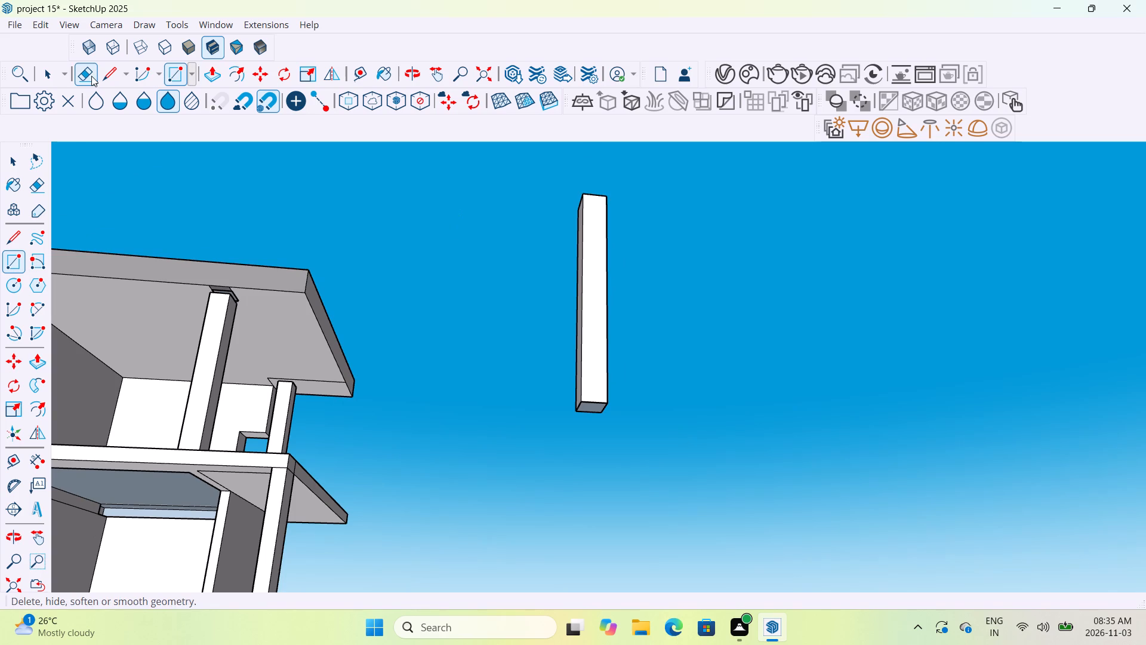
left_click(91, 76)
left_click_drag(520, 290, 622, 283)
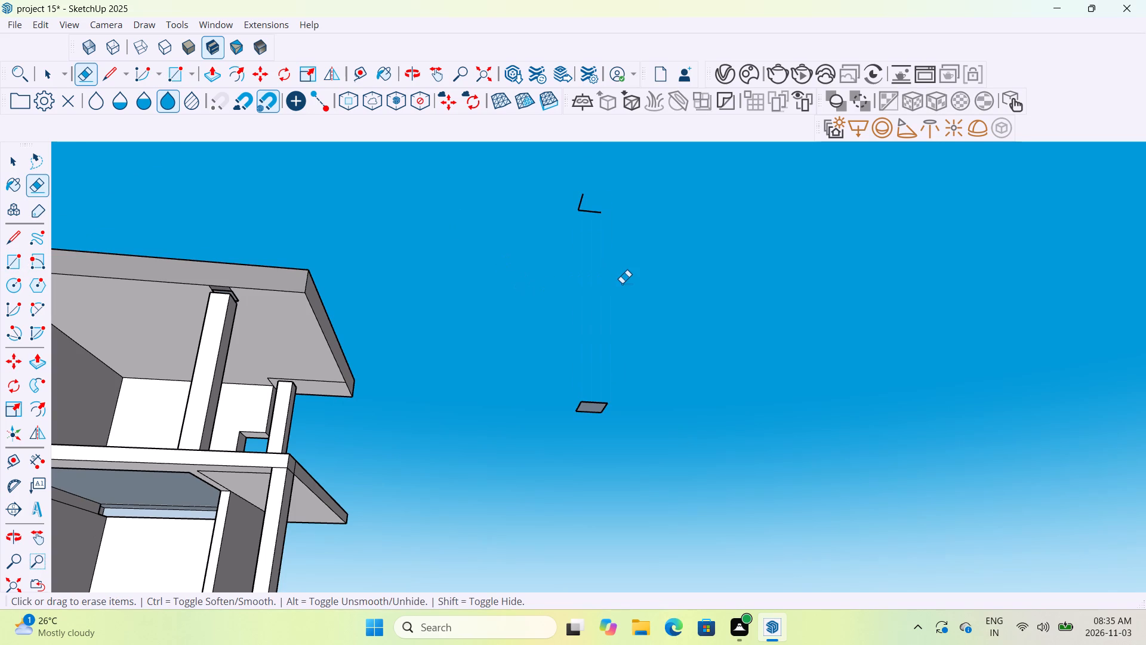
middle_click_drag(624, 282, 625, 397)
left_click_drag(578, 325, 584, 354)
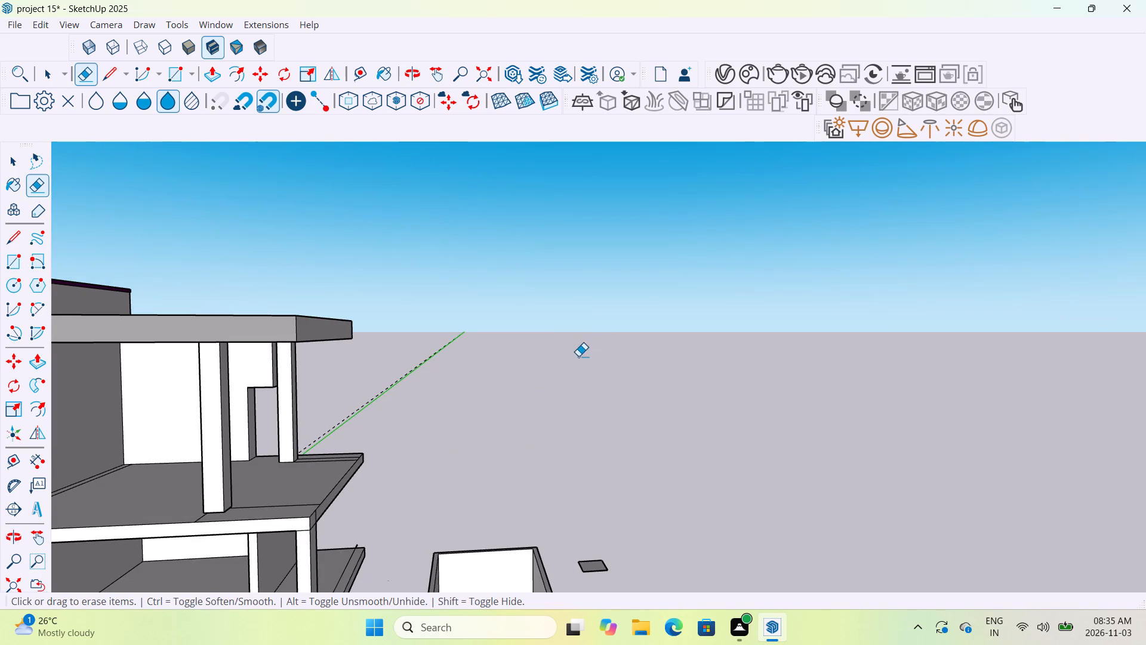
scroll(592, 344, "down", 6)
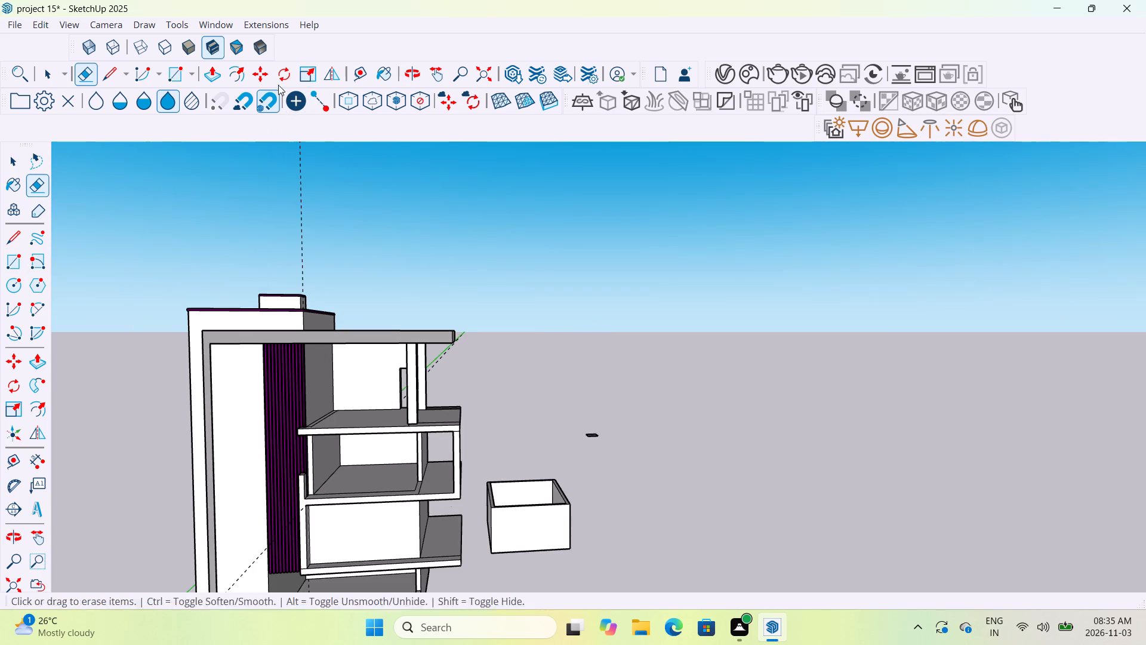
Push/Pull the remaining base rectangle upward to rebuild it as a solid freestanding column.
left_click(214, 76)
scroll(627, 432, "up", 9)
scroll(626, 430, "down", 1)
scroll(626, 429, "up", 2)
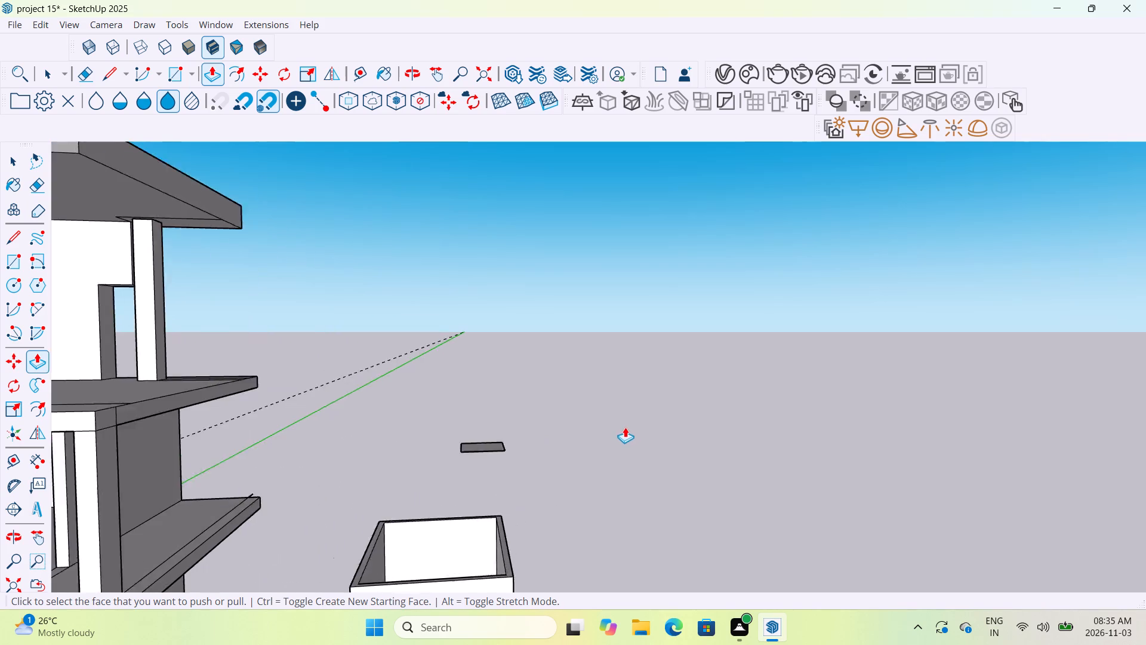
middle_click_drag(290, 369, 289, 435)
scroll(349, 472, "down", 7)
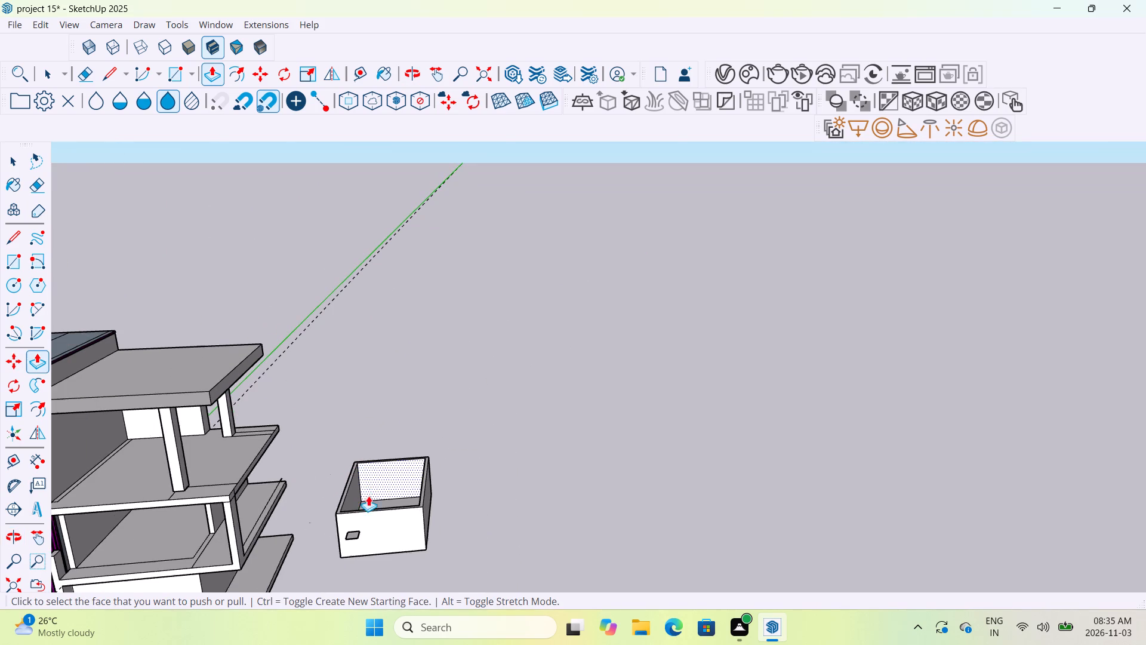
scroll(353, 526, "up", 4)
scroll(353, 526, "down", 1)
scroll(353, 526, "up", 7)
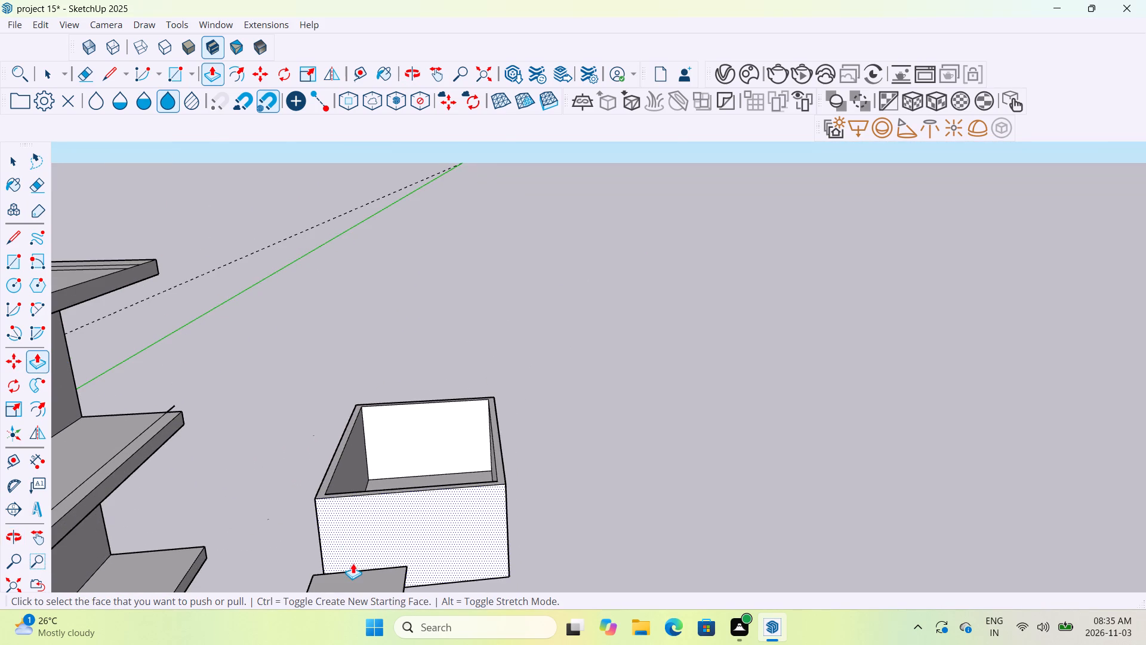
left_click(359, 576)
scroll(329, 413, "down", 14)
left_click(315, 317)
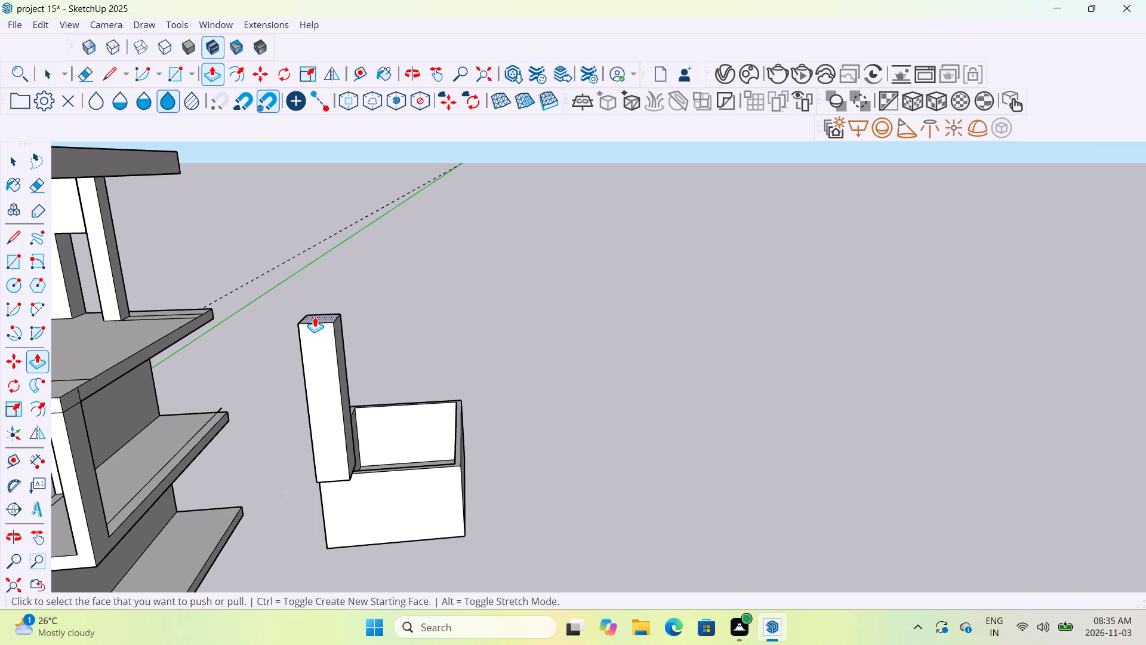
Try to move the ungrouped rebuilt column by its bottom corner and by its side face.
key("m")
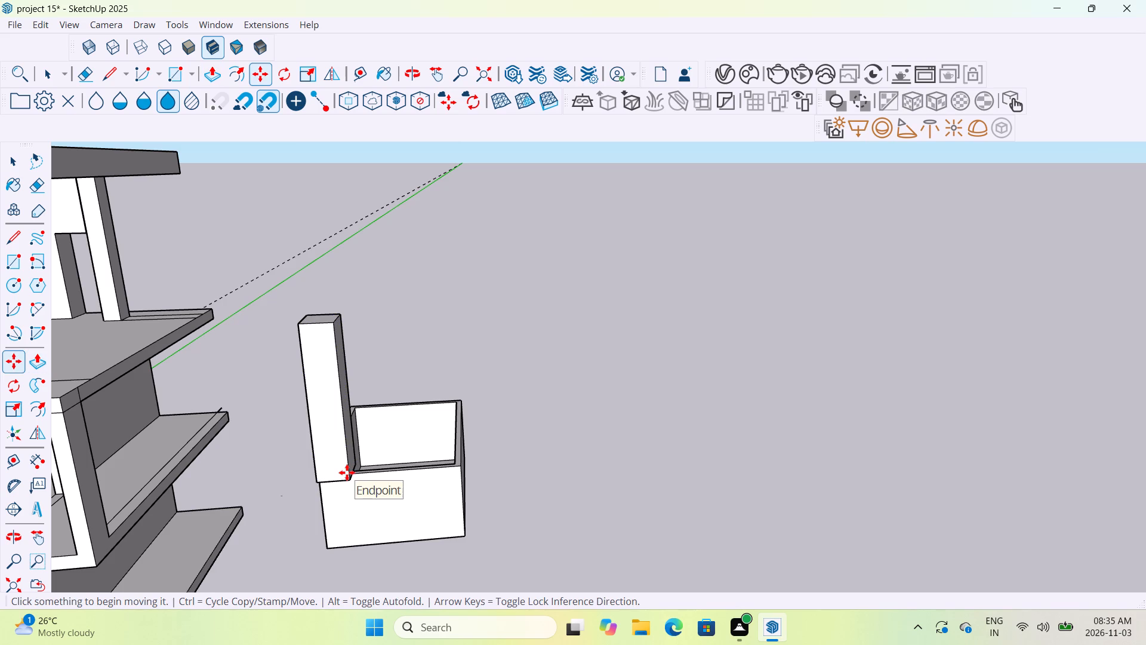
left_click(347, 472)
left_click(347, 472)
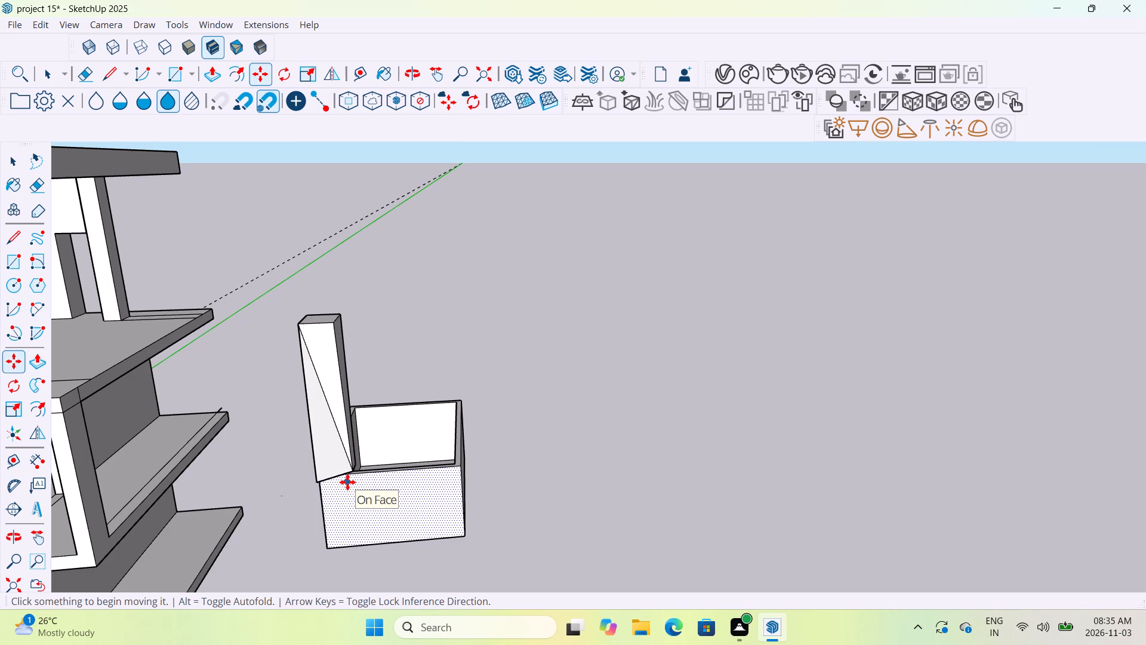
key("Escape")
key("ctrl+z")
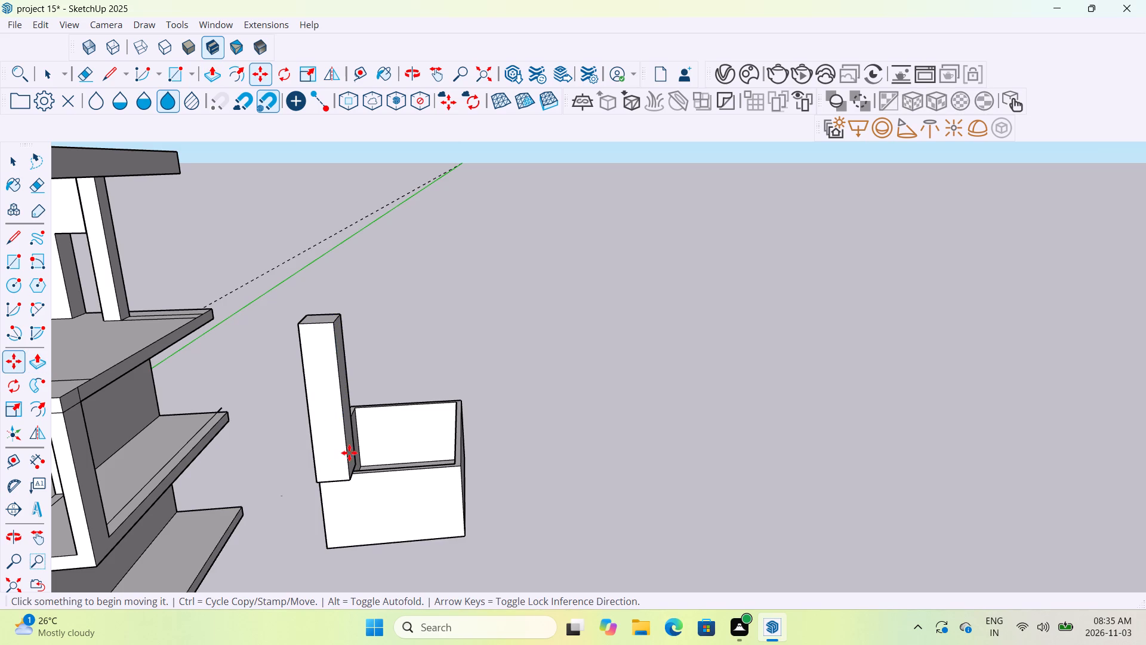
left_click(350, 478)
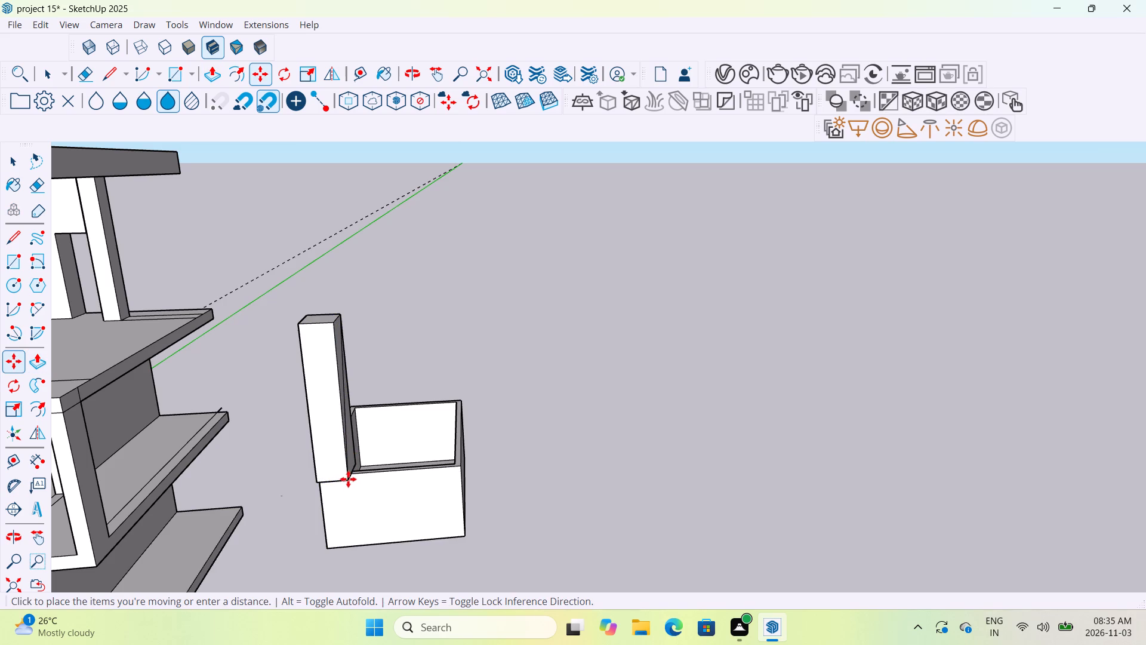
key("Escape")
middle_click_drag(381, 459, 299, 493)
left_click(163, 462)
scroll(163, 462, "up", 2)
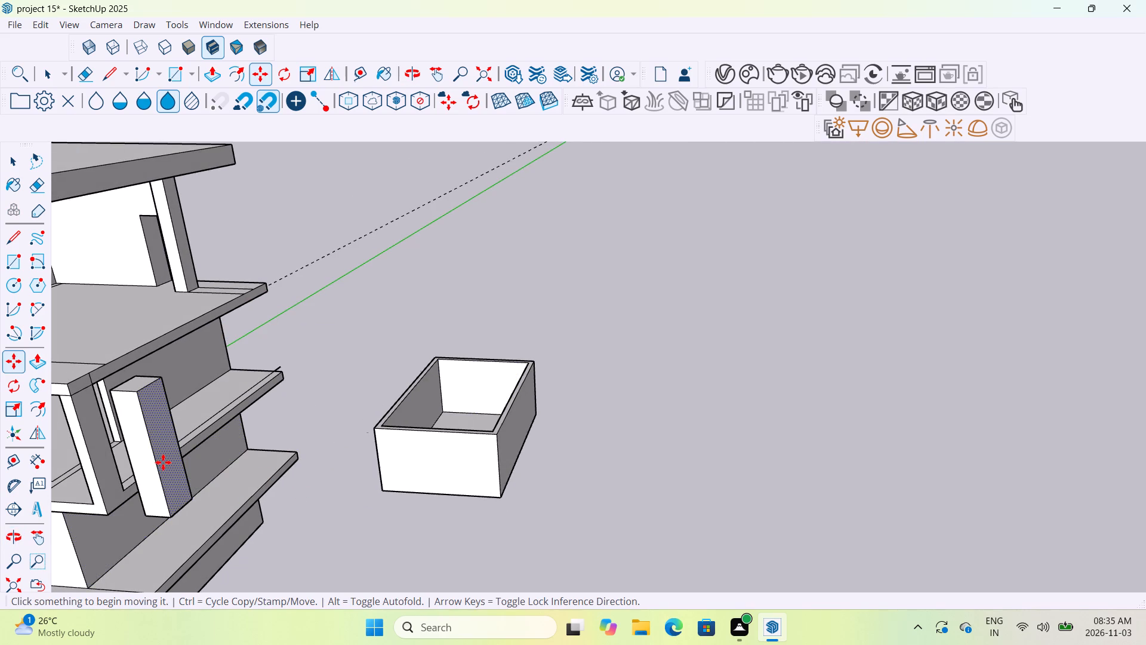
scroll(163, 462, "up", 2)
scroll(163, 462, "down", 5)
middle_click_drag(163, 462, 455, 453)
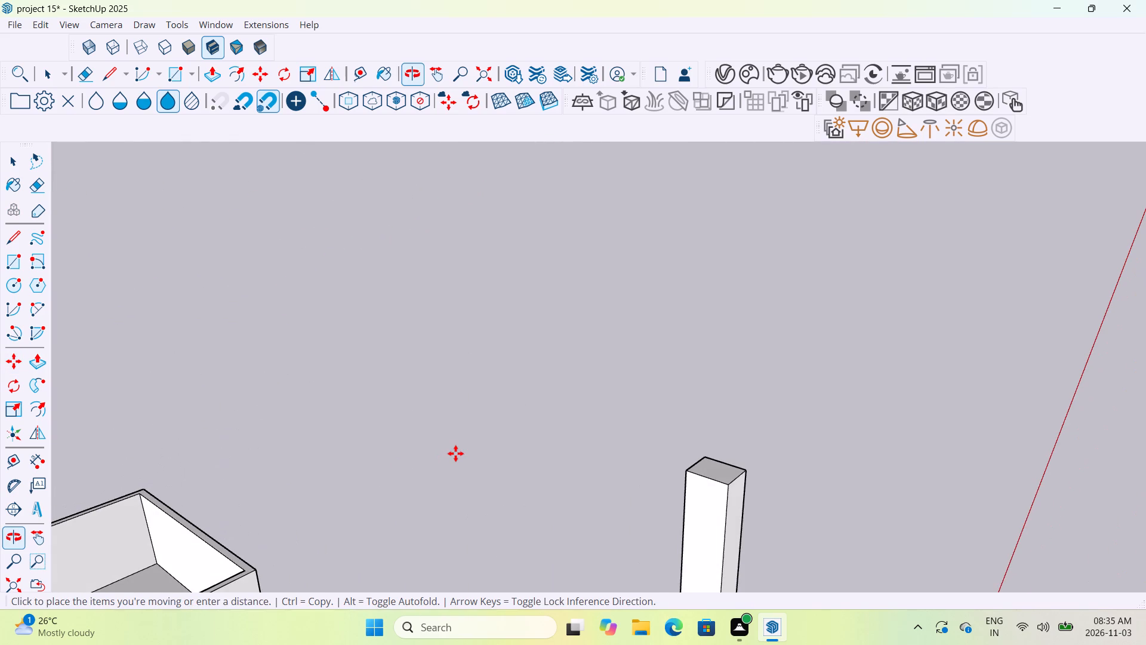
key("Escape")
Select all faces and edges of the rebuilt freestanding column and make them a group.
left_click(44, 78)
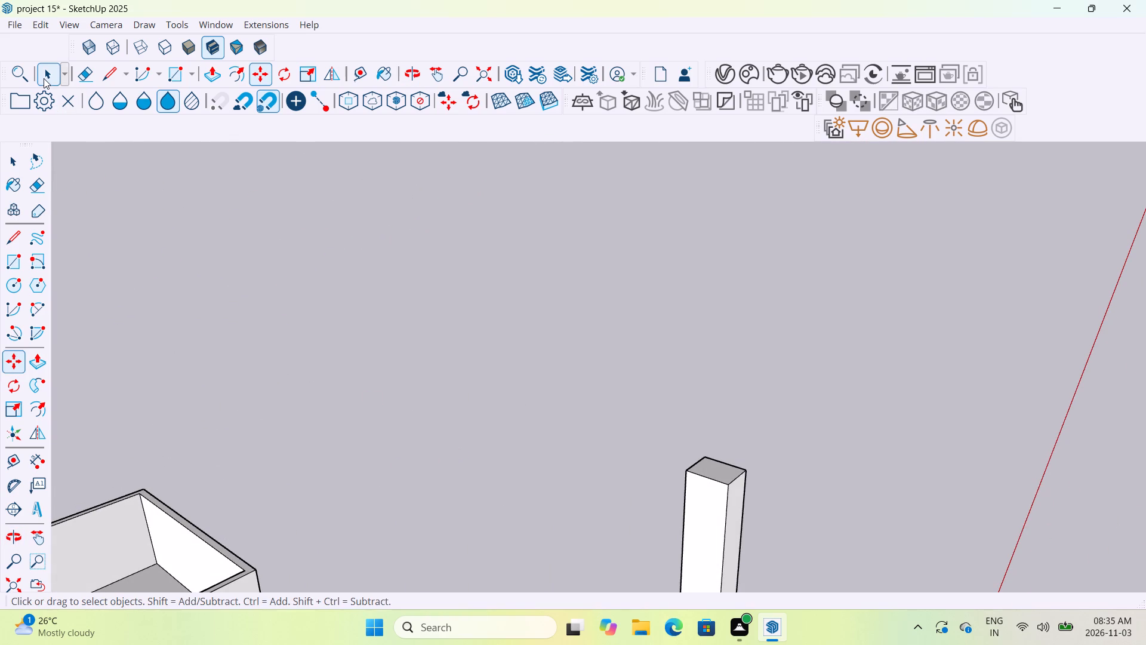
left_click_drag(787, 550, 680, 424)
right_click(737, 470)
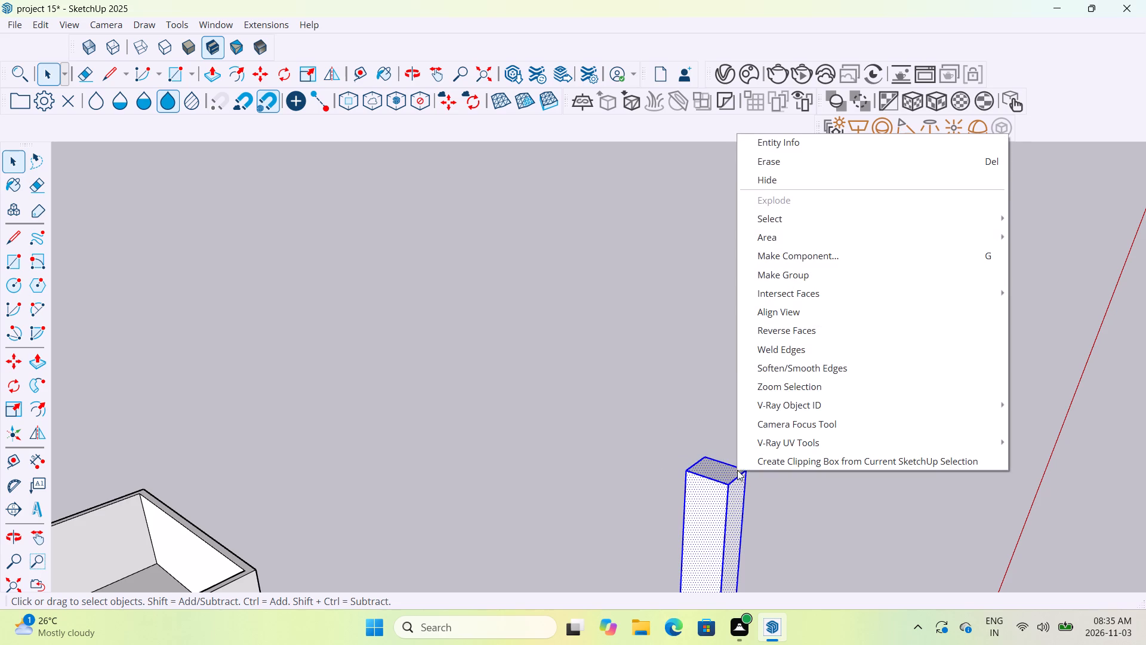
left_click(834, 274)
scroll(834, 274, "down", 10)
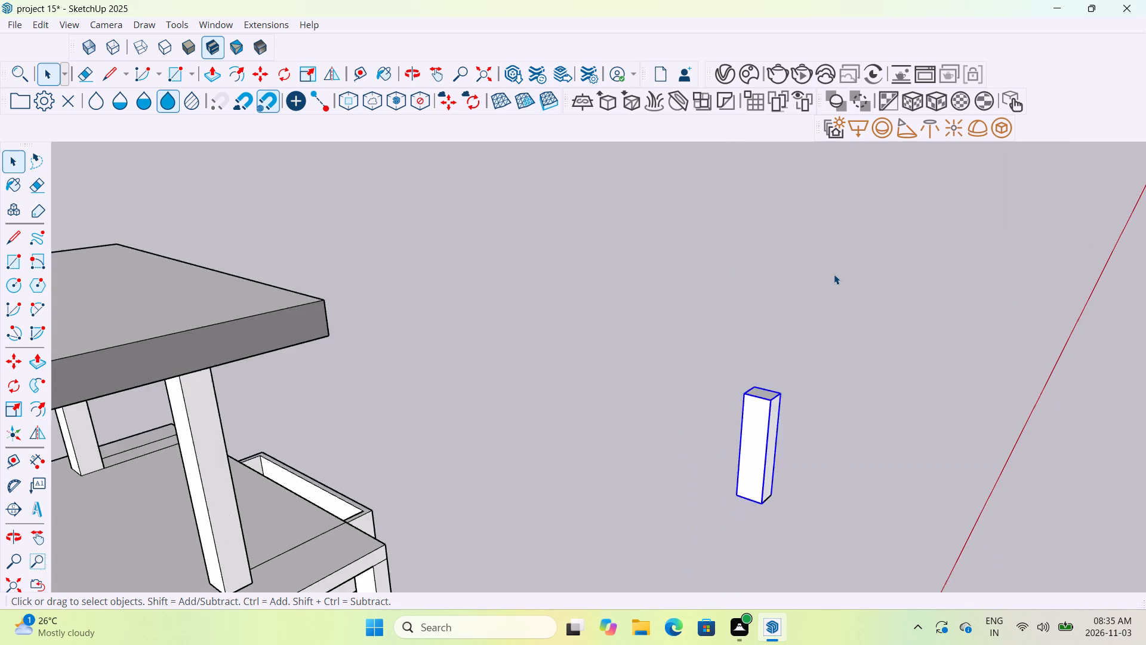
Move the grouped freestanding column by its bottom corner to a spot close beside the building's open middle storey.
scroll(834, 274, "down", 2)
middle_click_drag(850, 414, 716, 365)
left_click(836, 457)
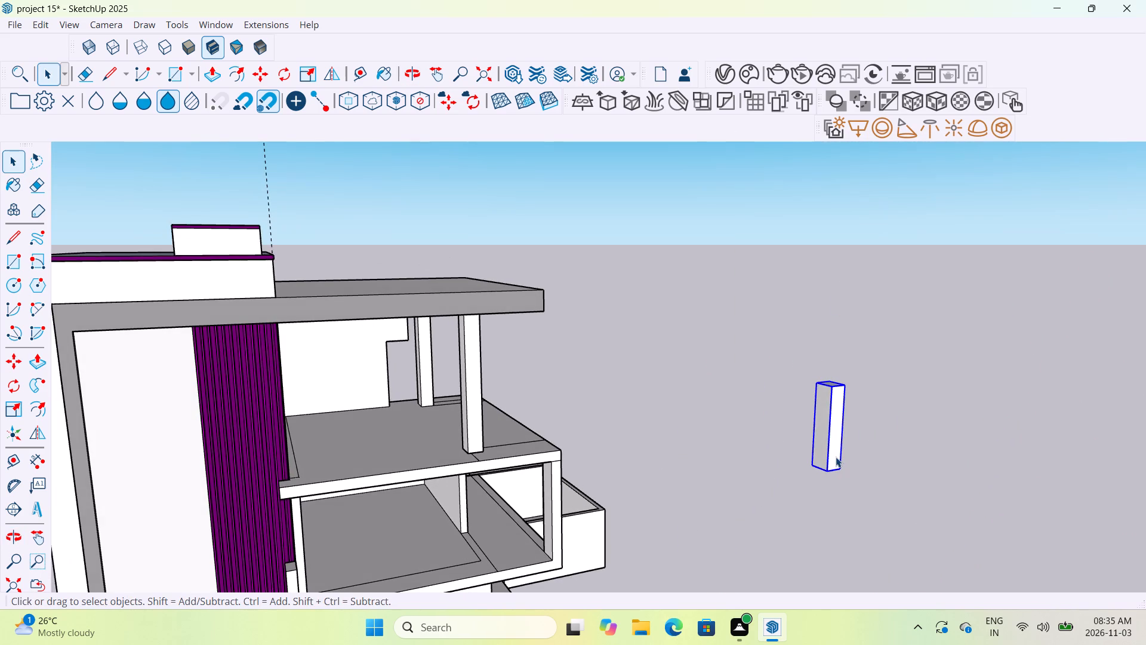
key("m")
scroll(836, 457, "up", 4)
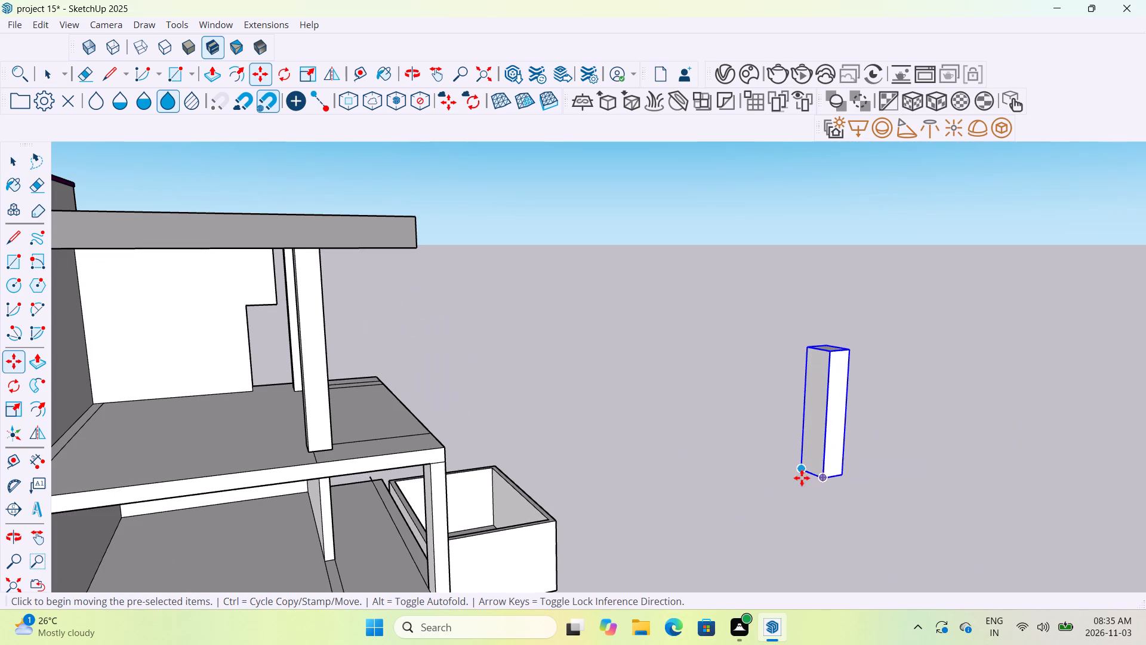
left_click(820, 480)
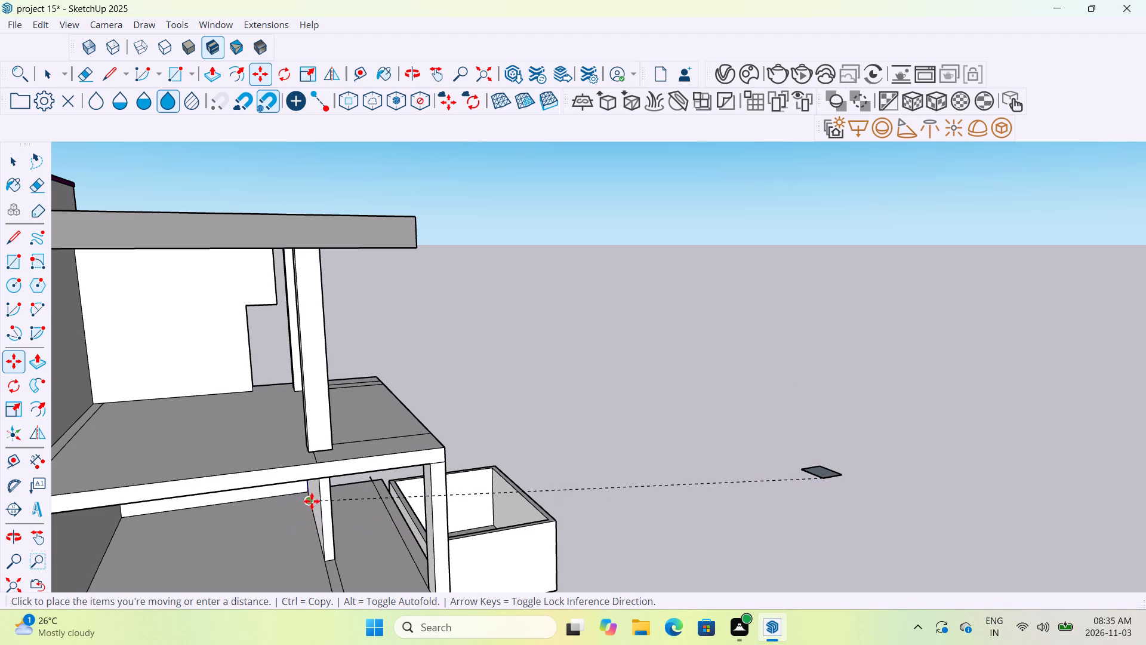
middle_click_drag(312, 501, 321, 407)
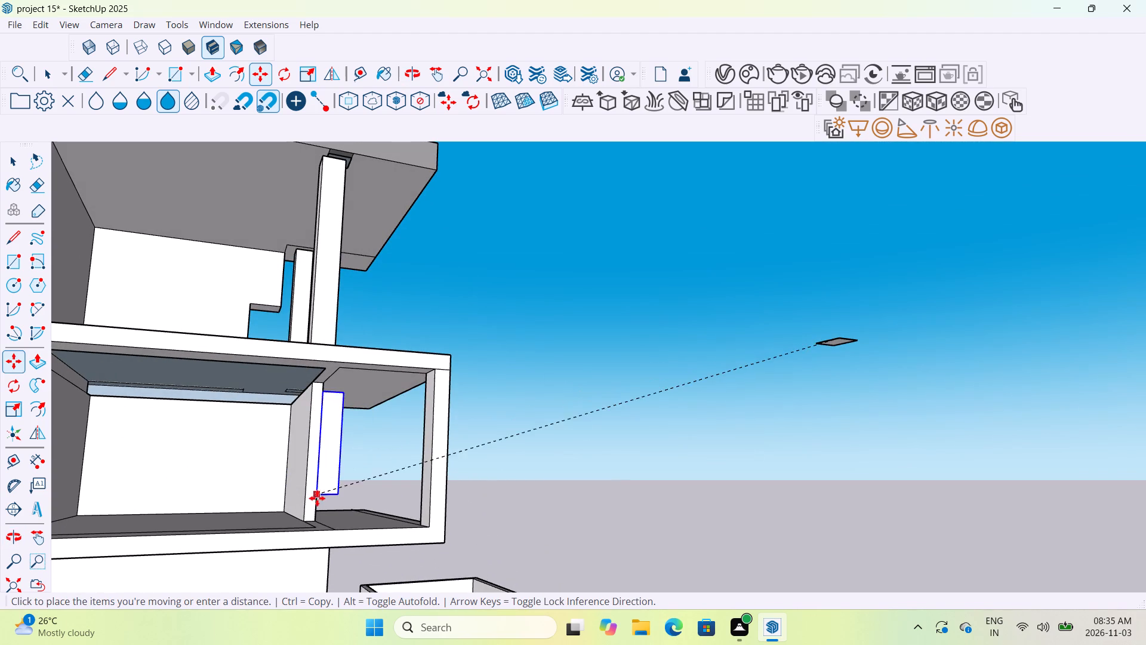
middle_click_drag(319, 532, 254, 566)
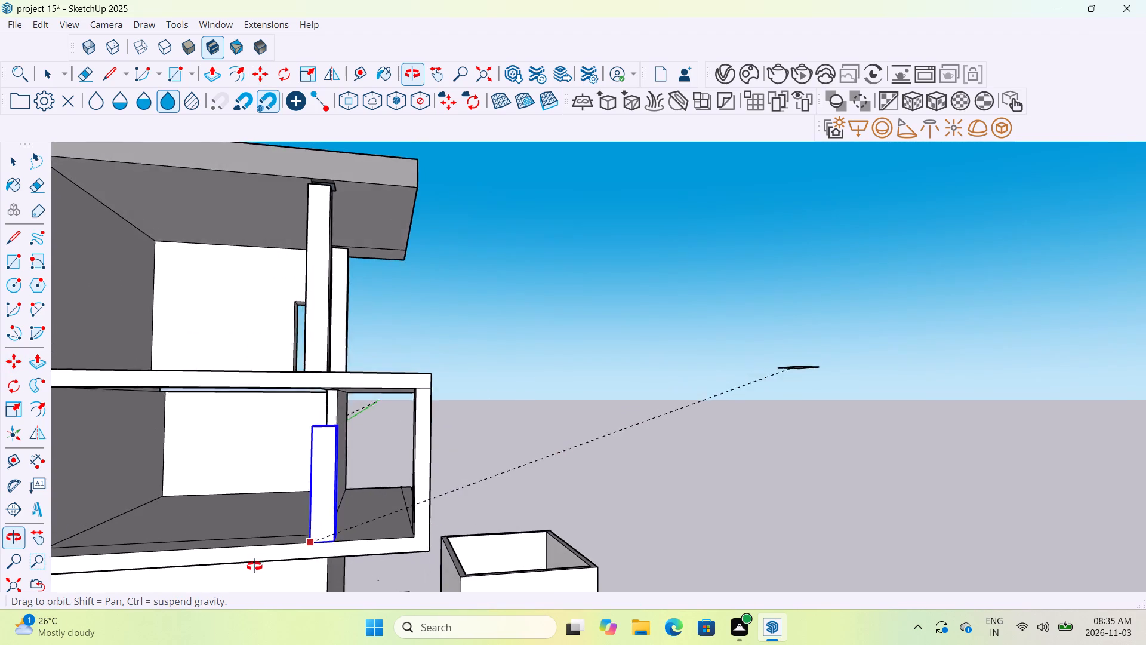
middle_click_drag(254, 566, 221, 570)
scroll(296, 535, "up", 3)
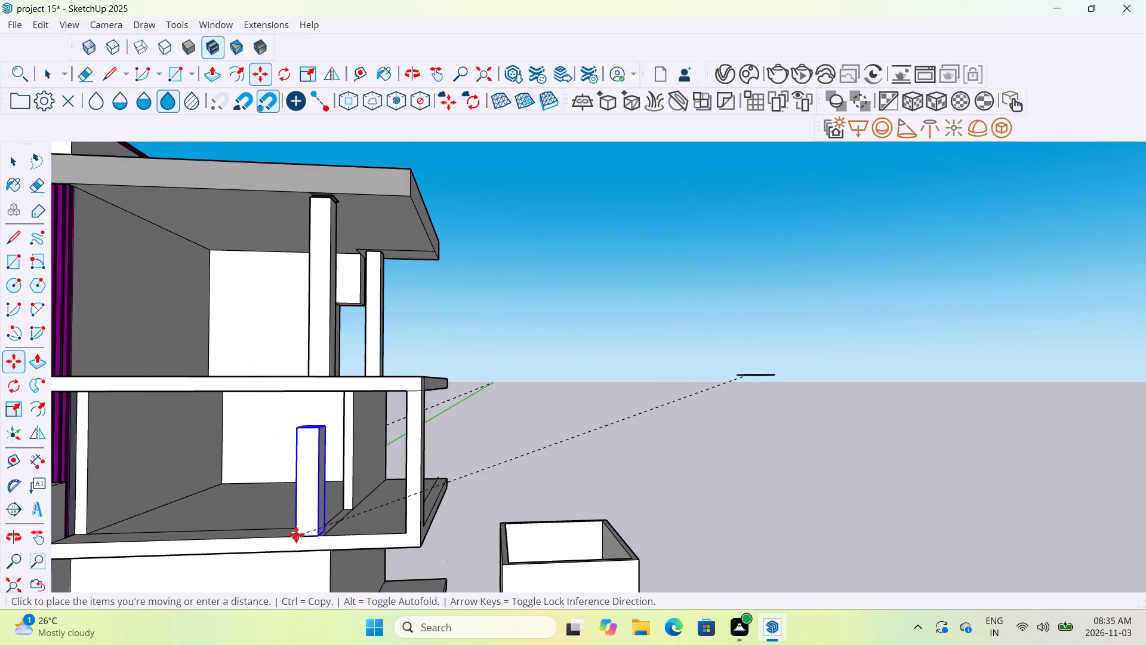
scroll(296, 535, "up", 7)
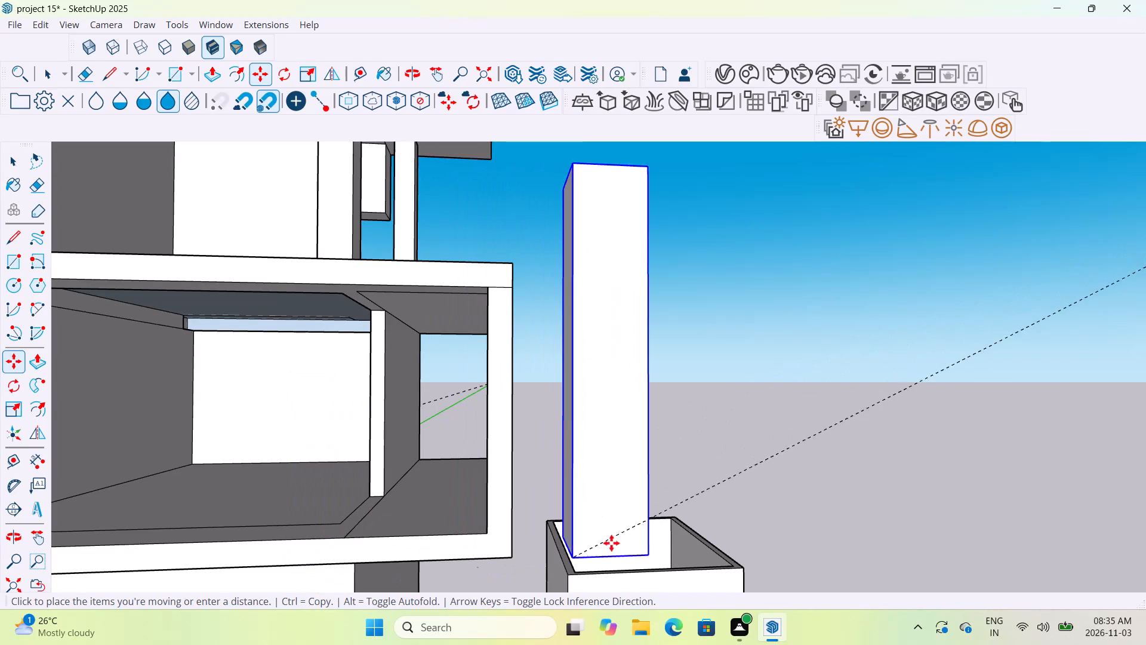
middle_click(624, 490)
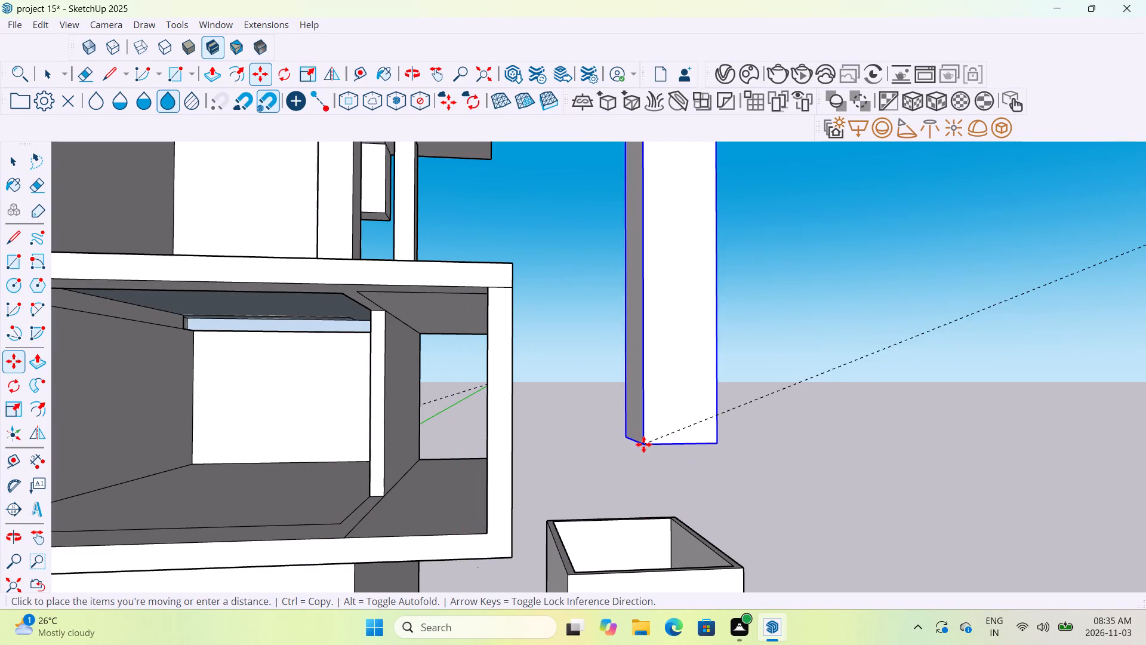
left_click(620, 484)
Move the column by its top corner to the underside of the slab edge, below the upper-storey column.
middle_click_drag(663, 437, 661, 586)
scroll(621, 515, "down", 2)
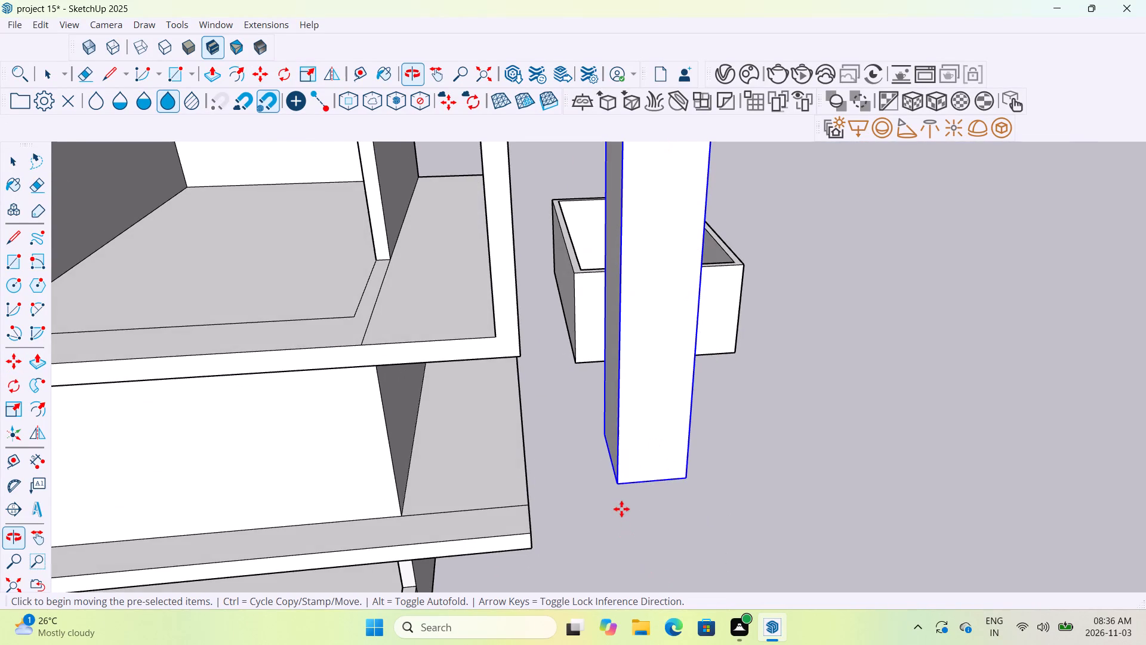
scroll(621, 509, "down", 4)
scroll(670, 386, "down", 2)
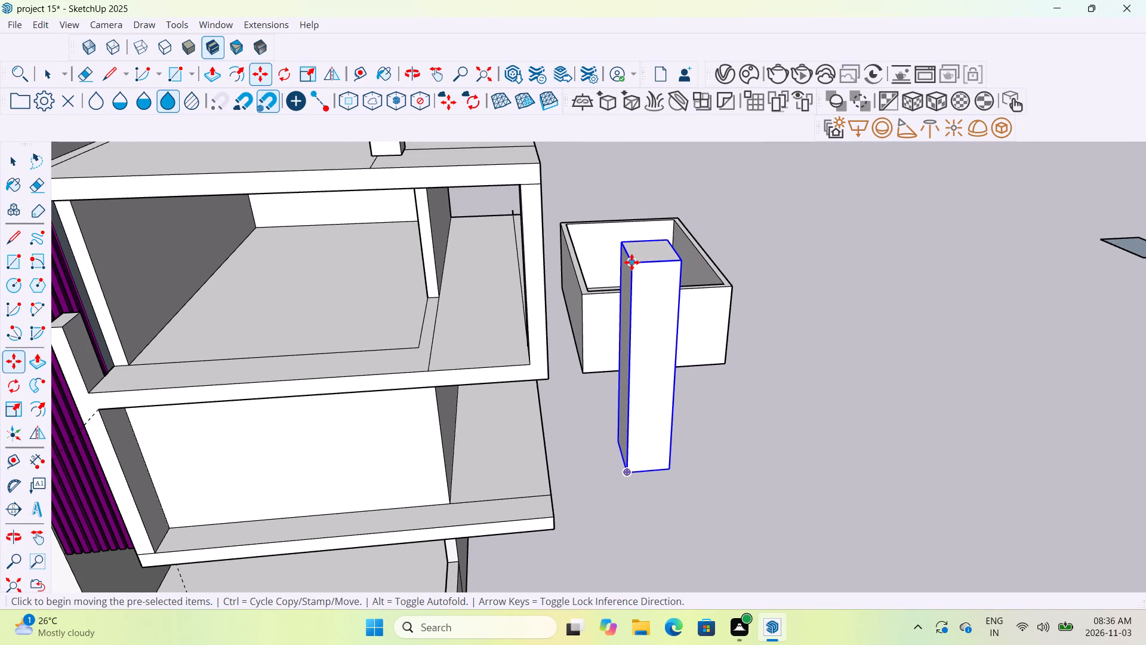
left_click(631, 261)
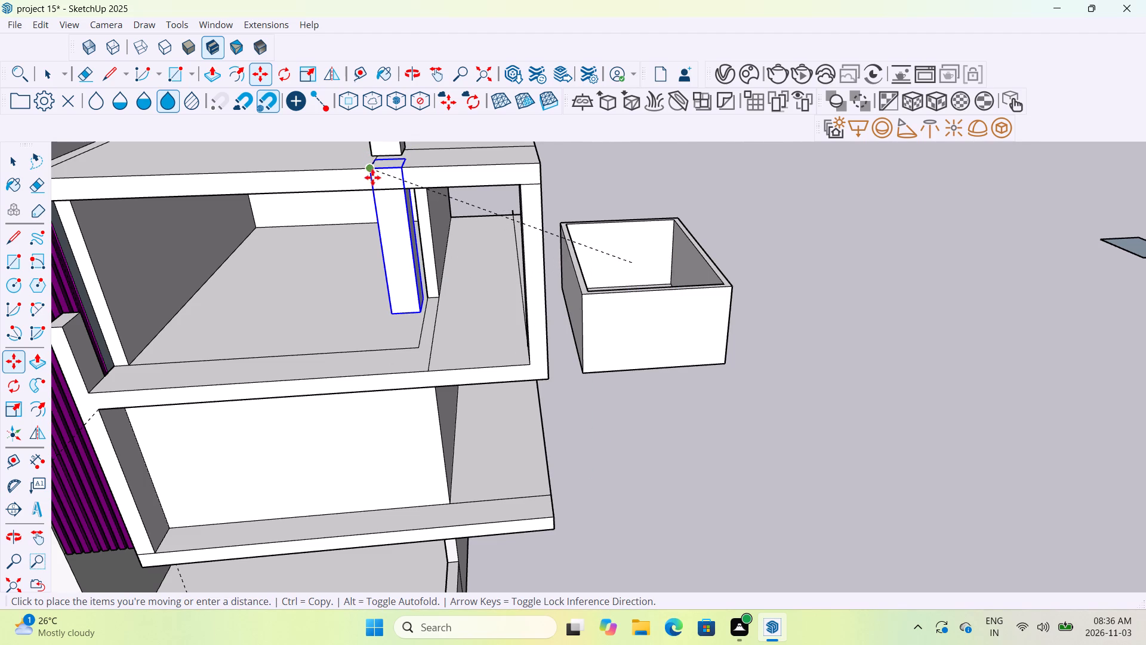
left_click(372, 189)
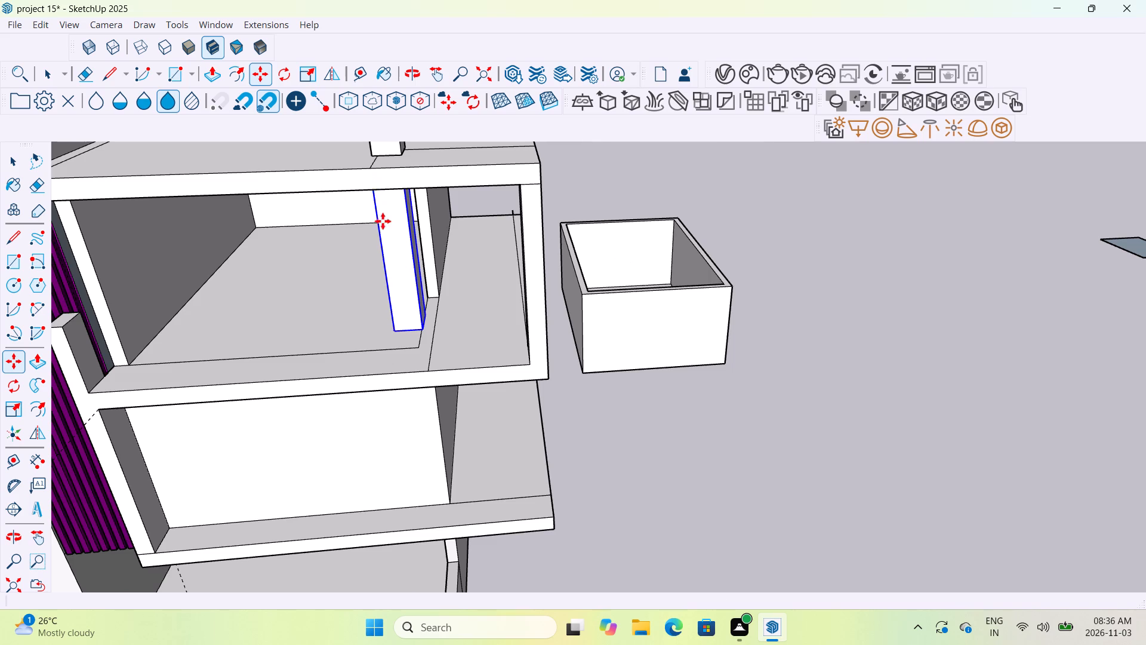
Examine the placed column's fit between the slabs from below and from the building's front.
middle_click_drag(396, 303, 414, 208)
scroll(421, 274, "up", 5)
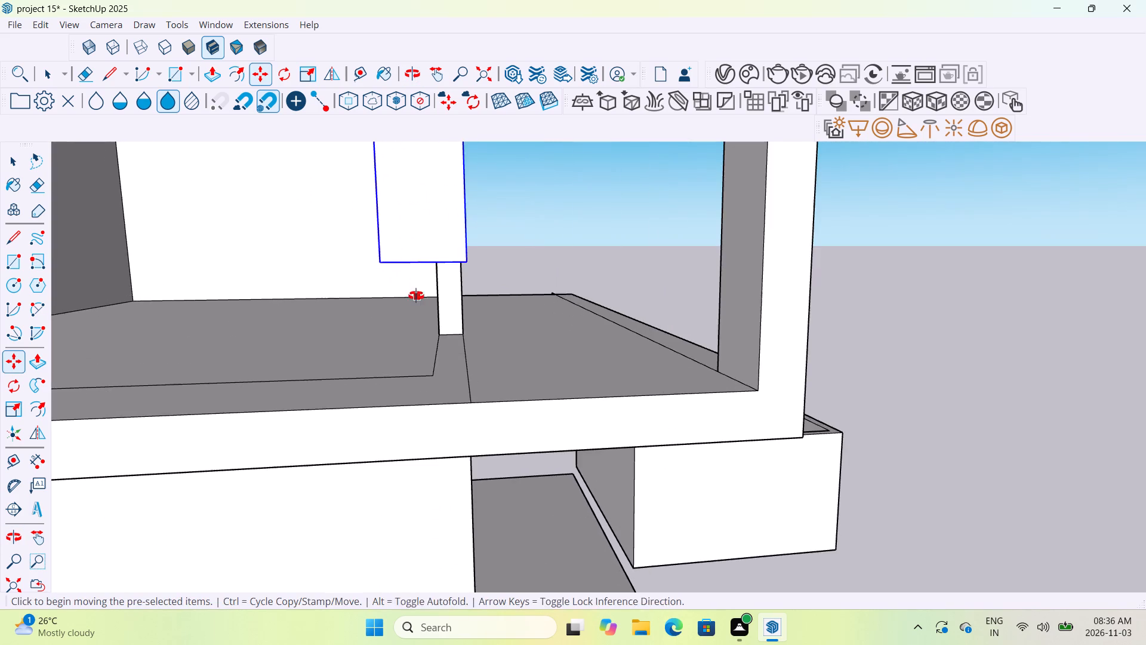
middle_click_drag(417, 297, 429, 268)
scroll(429, 268, "down", 2)
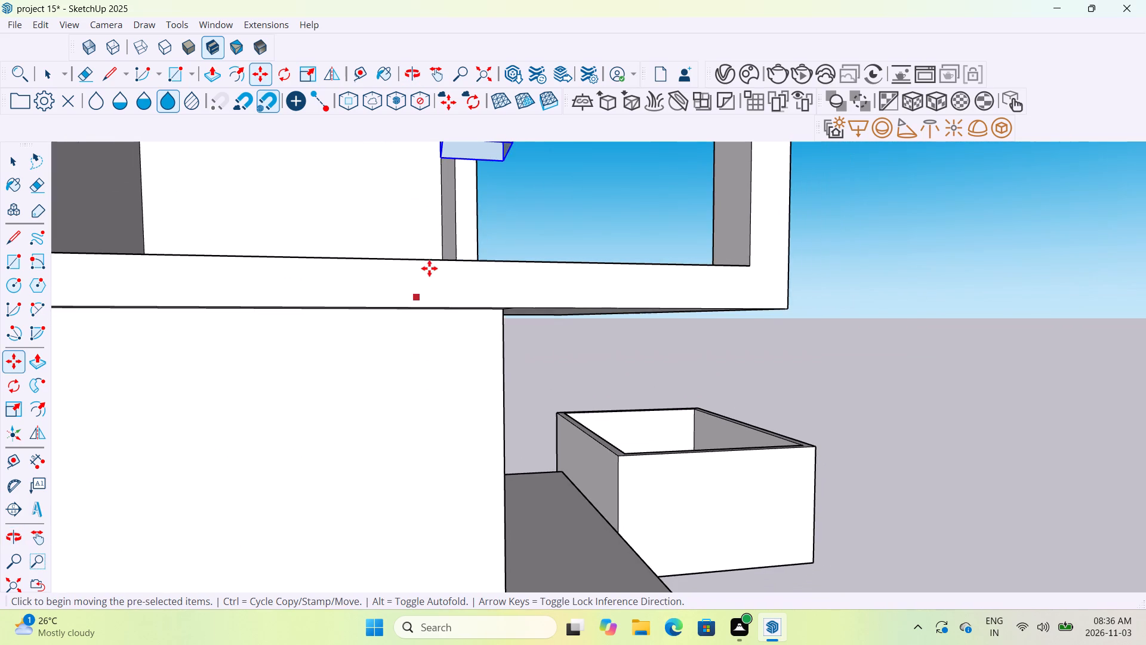
scroll(429, 268, "down", 1)
middle_click(483, 207)
scroll(480, 204, "down", 2)
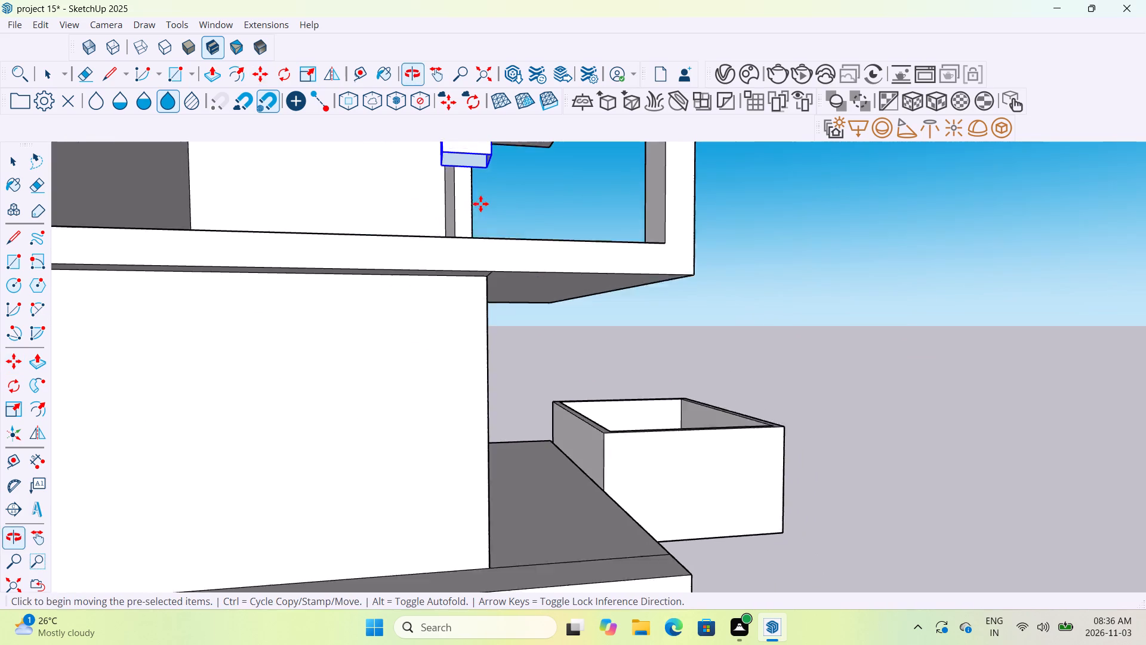
scroll(480, 204, "down", 2)
middle_click_drag(480, 191, 488, 152)
scroll(488, 152, "down", 8)
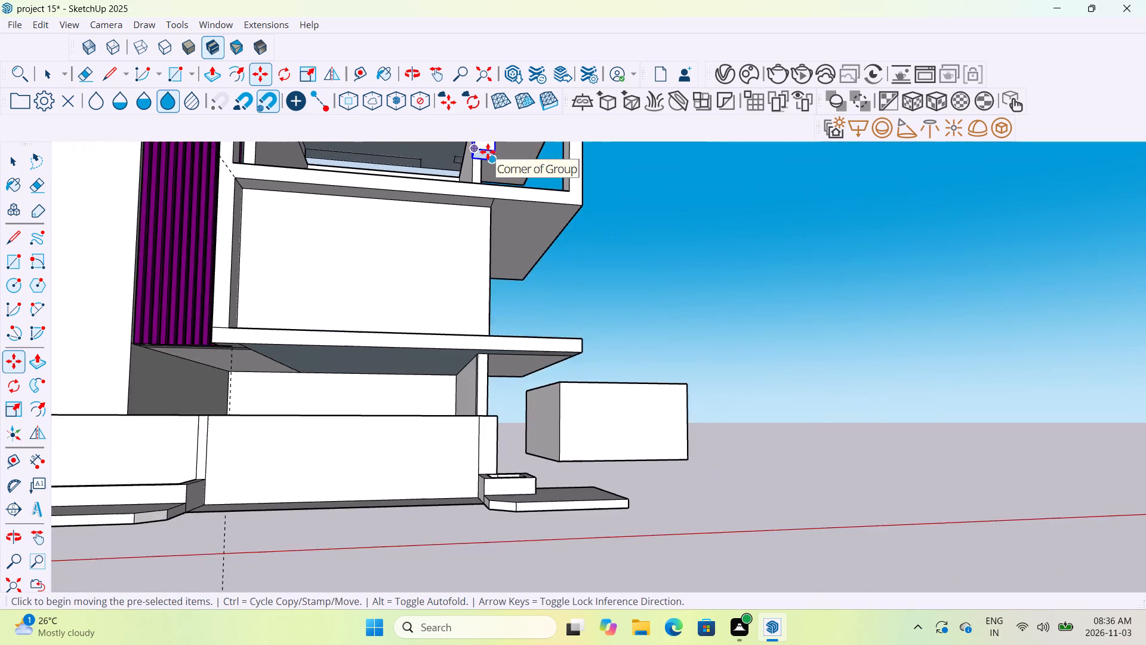
scroll(680, 250, "down", 18)
middle_click_drag(747, 206, 750, 219)
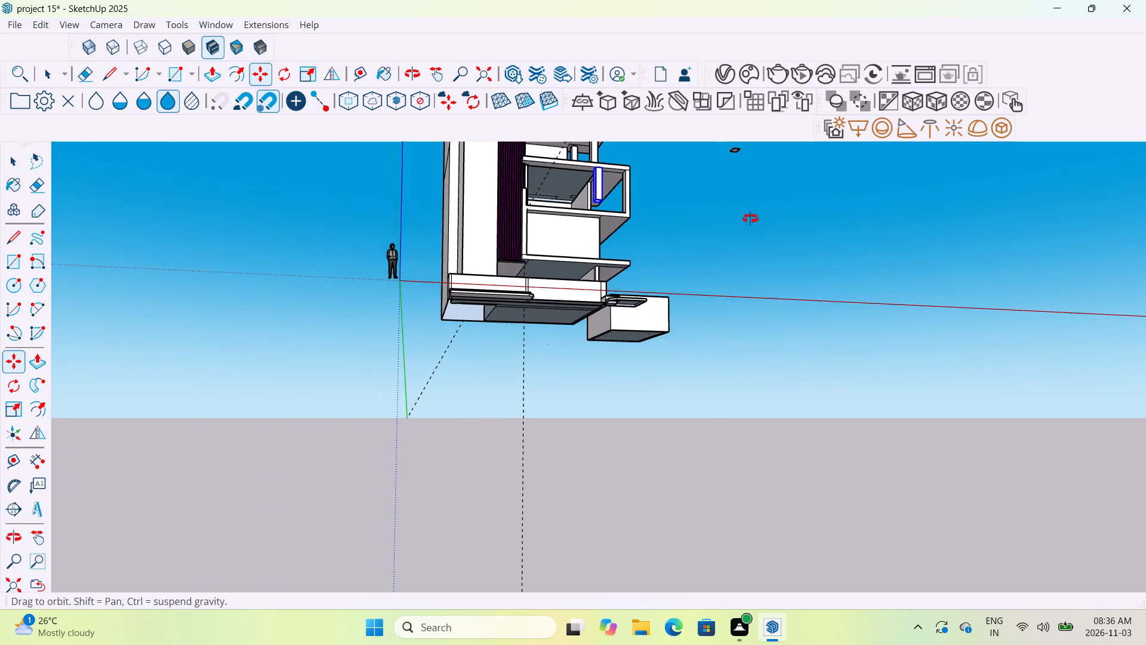
middle_click_drag(750, 219, 760, 305)
scroll(627, 193, "up", 6)
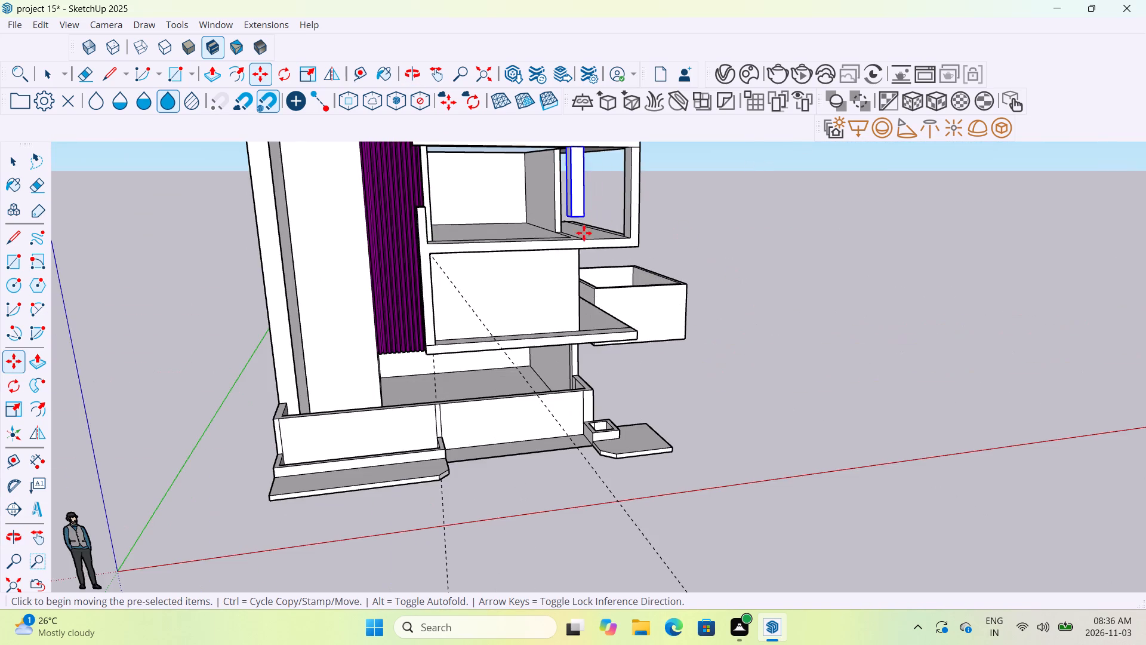
scroll(583, 234, "up", 9)
middle_click_drag(579, 238, 574, 177)
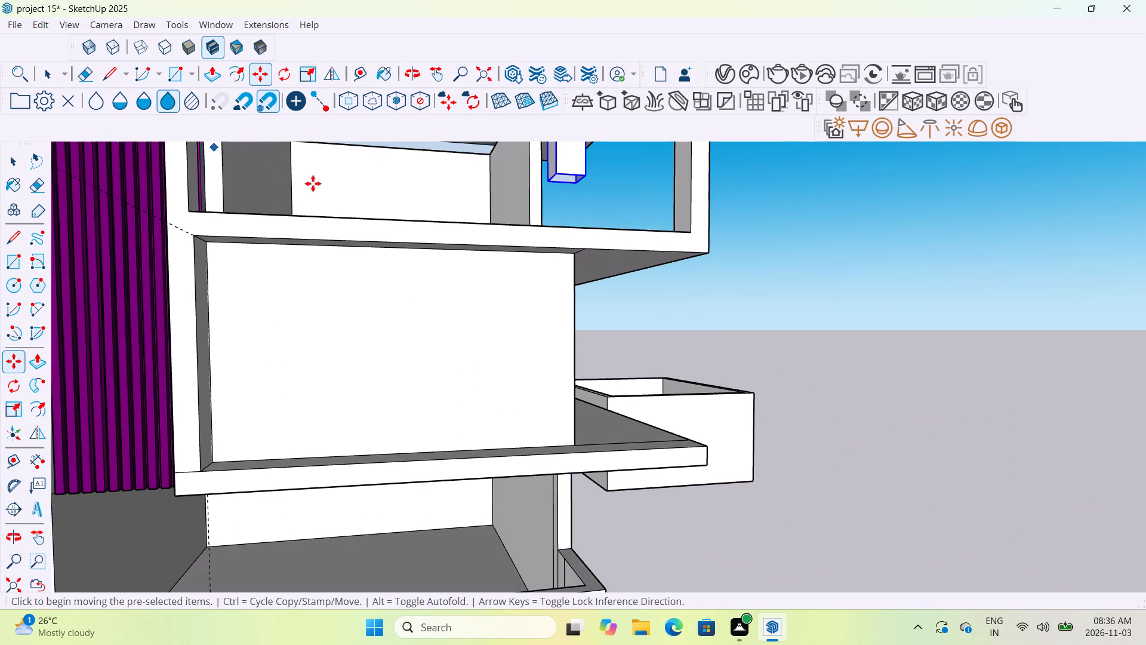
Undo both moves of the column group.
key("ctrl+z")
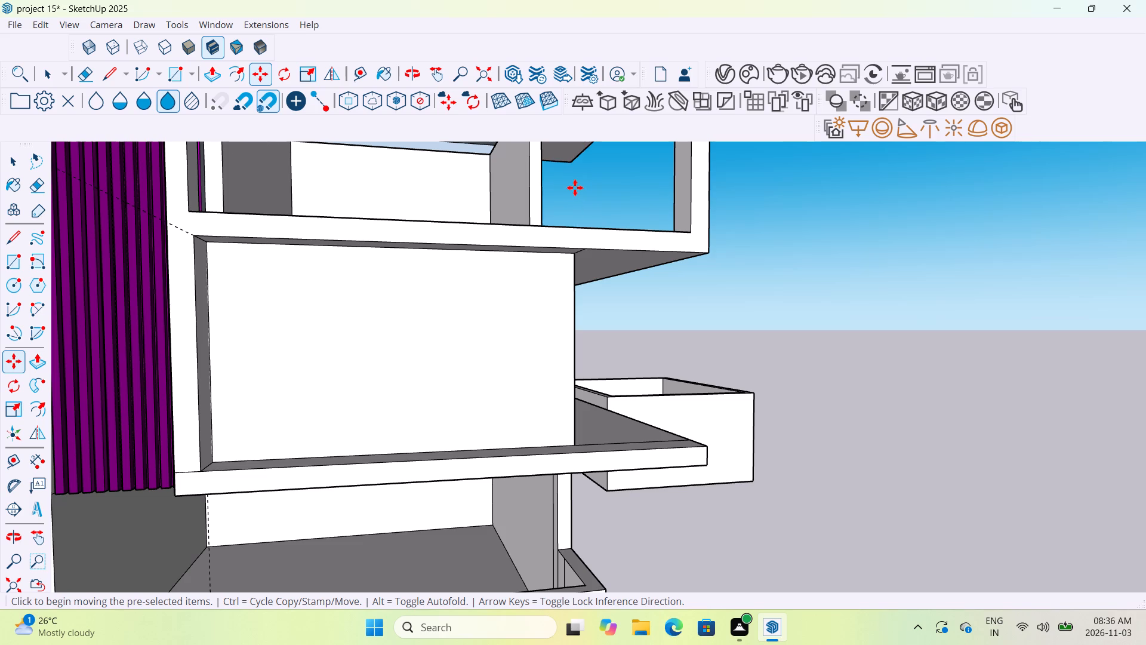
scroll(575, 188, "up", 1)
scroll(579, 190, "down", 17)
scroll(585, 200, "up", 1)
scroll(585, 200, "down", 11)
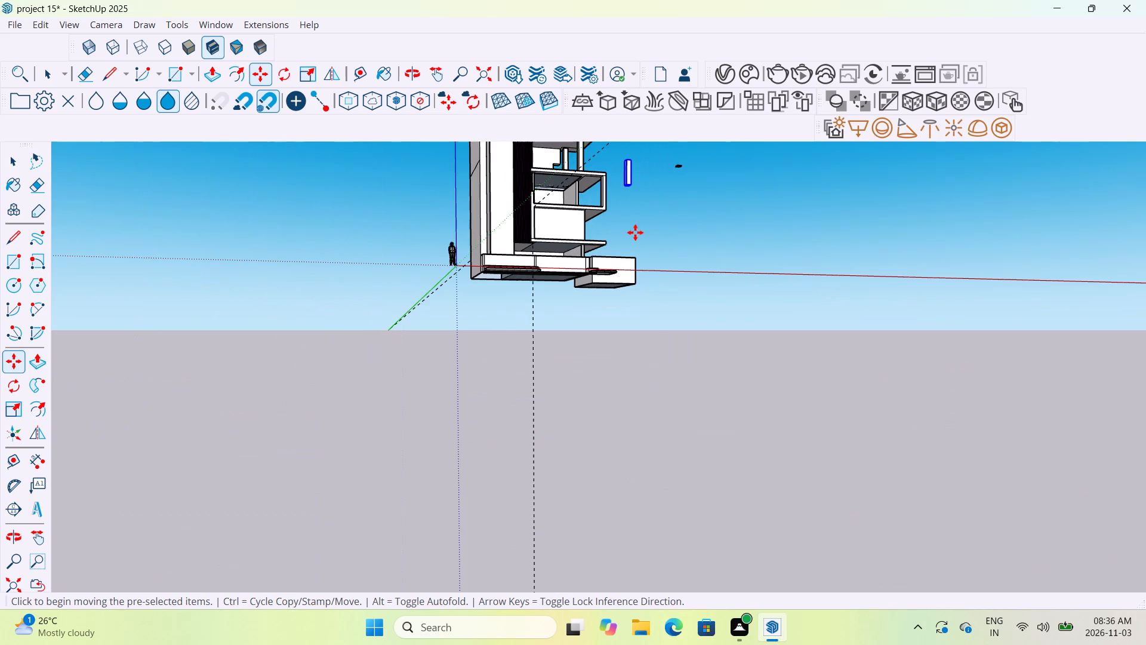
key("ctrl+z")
Explode the freestanding column's group.
middle_click_drag(679, 194, 700, 300)
scroll(688, 196, "up", 4)
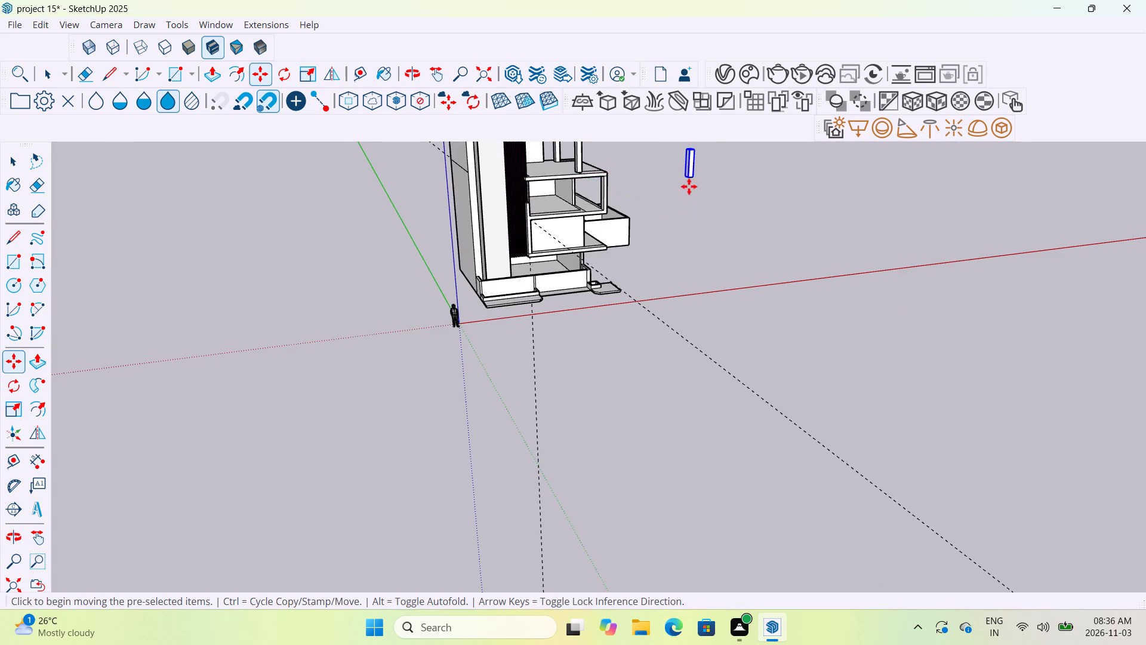
scroll(689, 186, "up", 7)
scroll(698, 173, "down", 20)
scroll(707, 154, "up", 8)
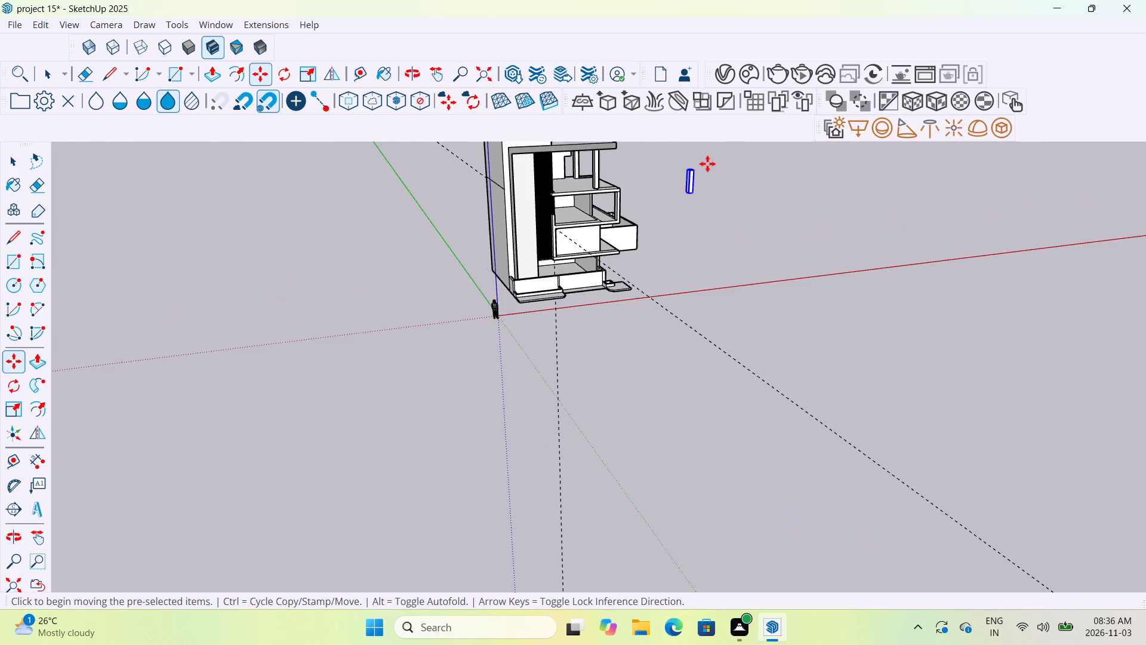
scroll(707, 164, "up", 7)
scroll(707, 163, "down", 1)
scroll(707, 163, "up", 3)
scroll(690, 224, "up", 1)
middle_click_drag(690, 224, 673, 170)
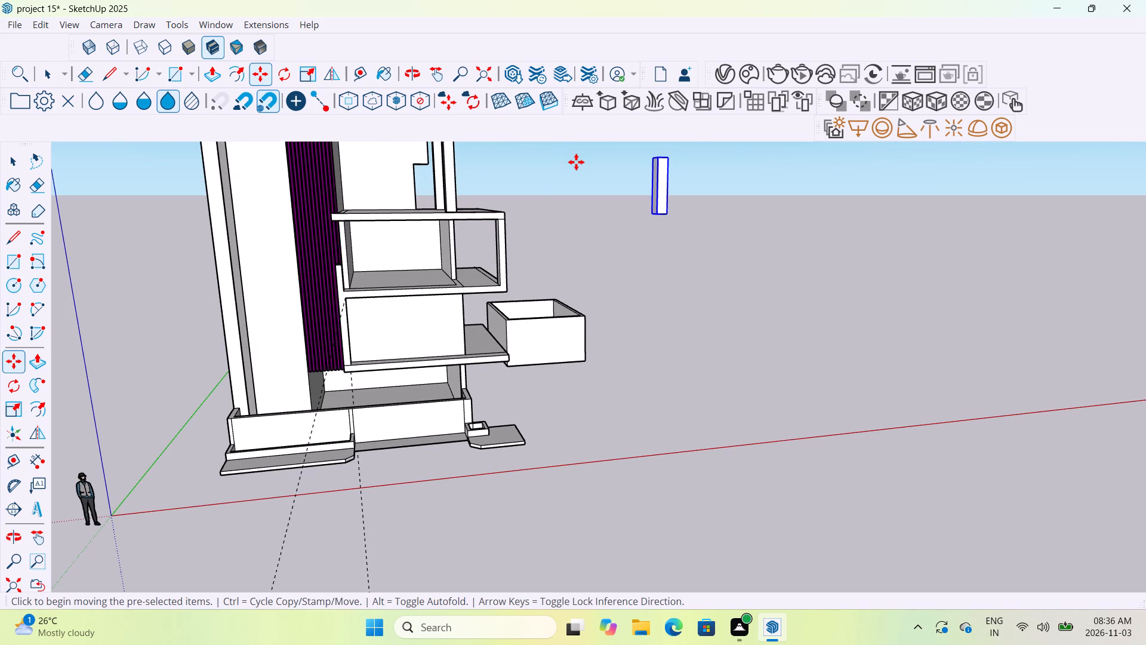
right_click(655, 185)
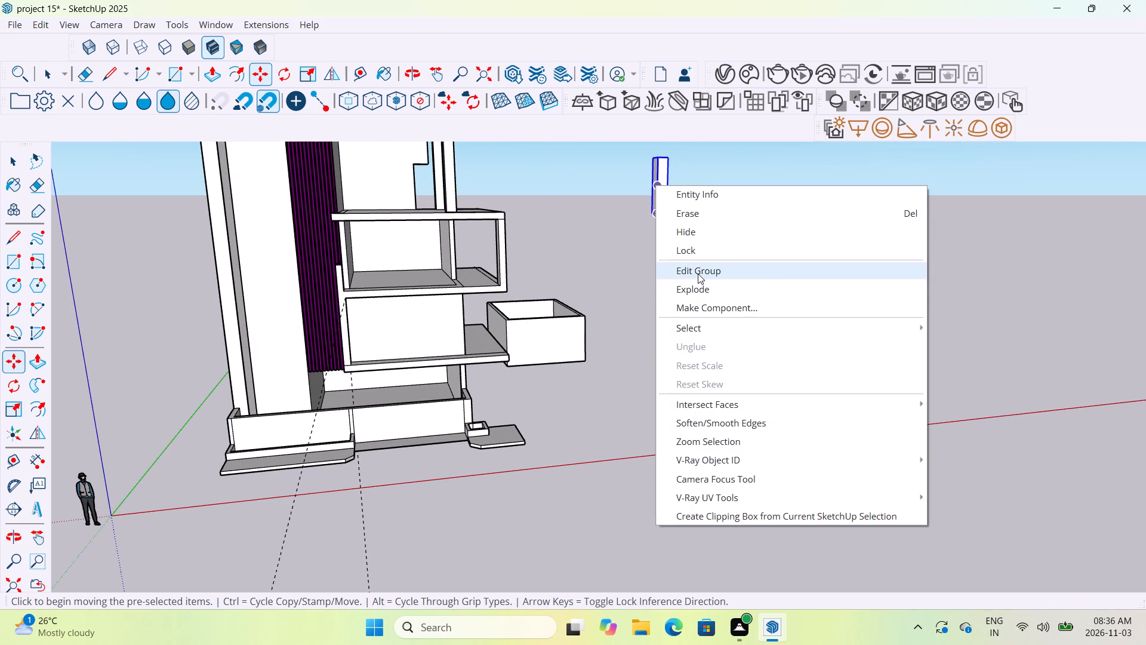
left_click(700, 289)
key("Escape")
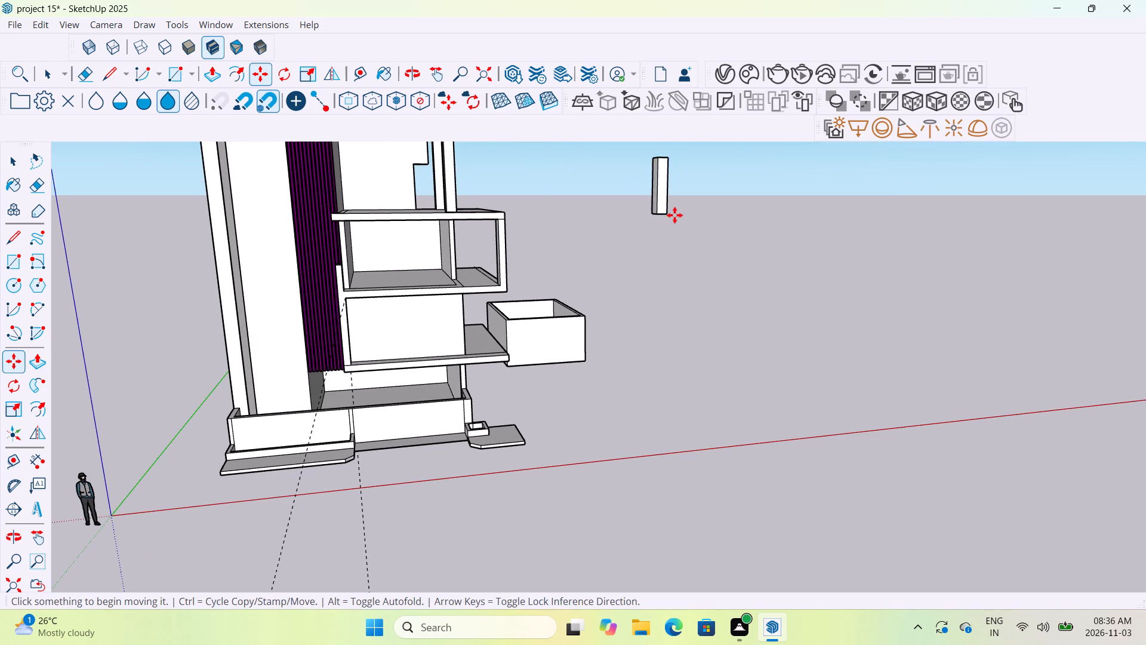
Select all faces and edges of the freestanding column and make them a group again.
left_click(56, 72)
left_click_drag(684, 236, 685, 235)
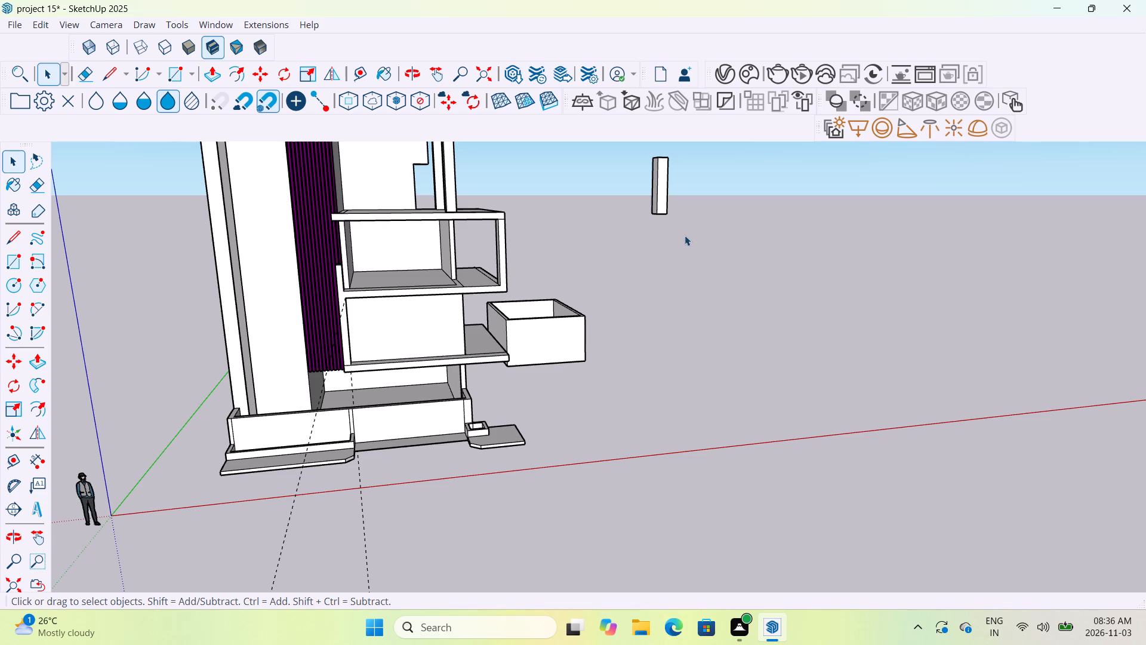
left_click_drag(685, 235, 634, 149)
middle_click_drag(692, 247, 680, 142)
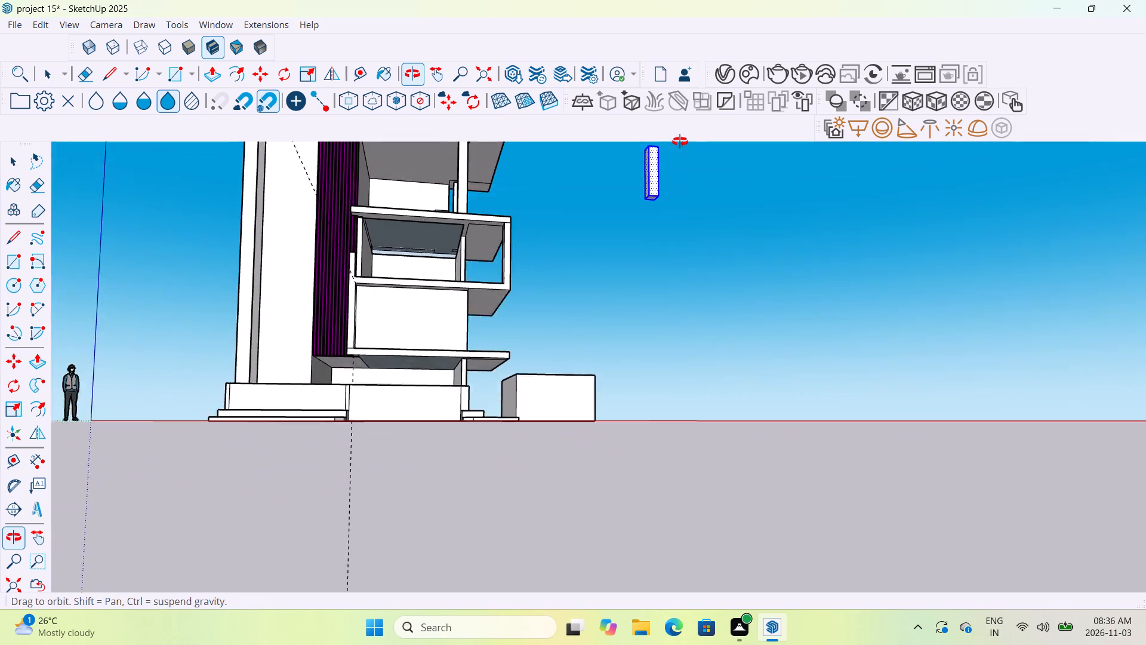
middle_click_drag(680, 142, 680, 137)
right_click(643, 171)
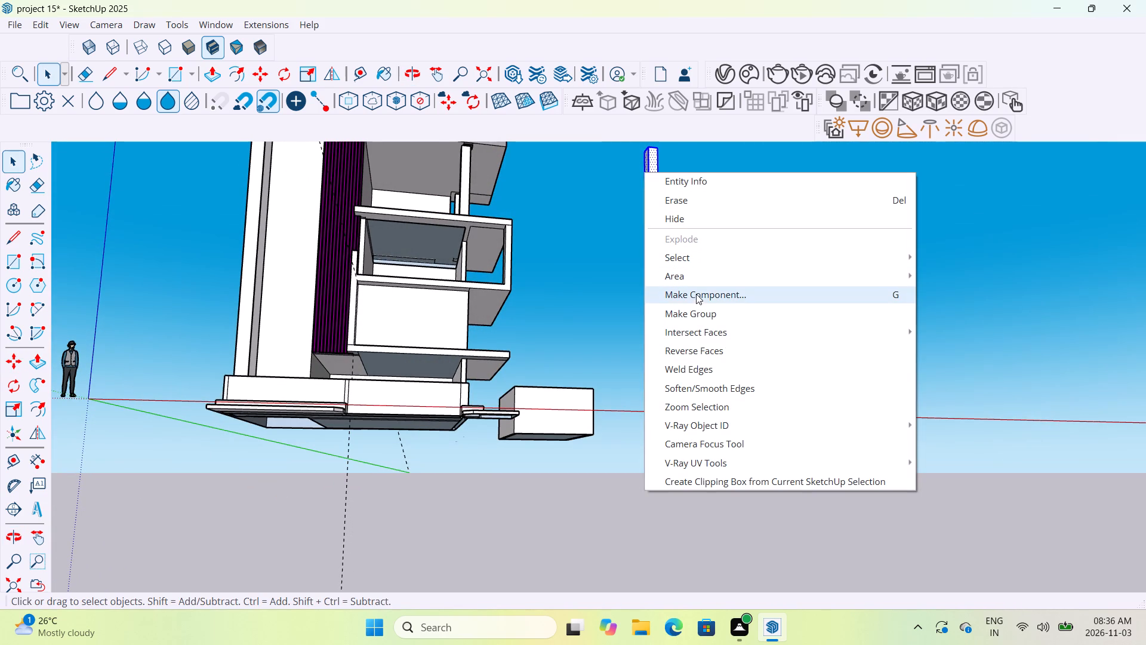
left_click(695, 320)
Move the regrouped column by its top corner toward the building's front slab edge, below the upper-storey column.
scroll(645, 201, "up", 6)
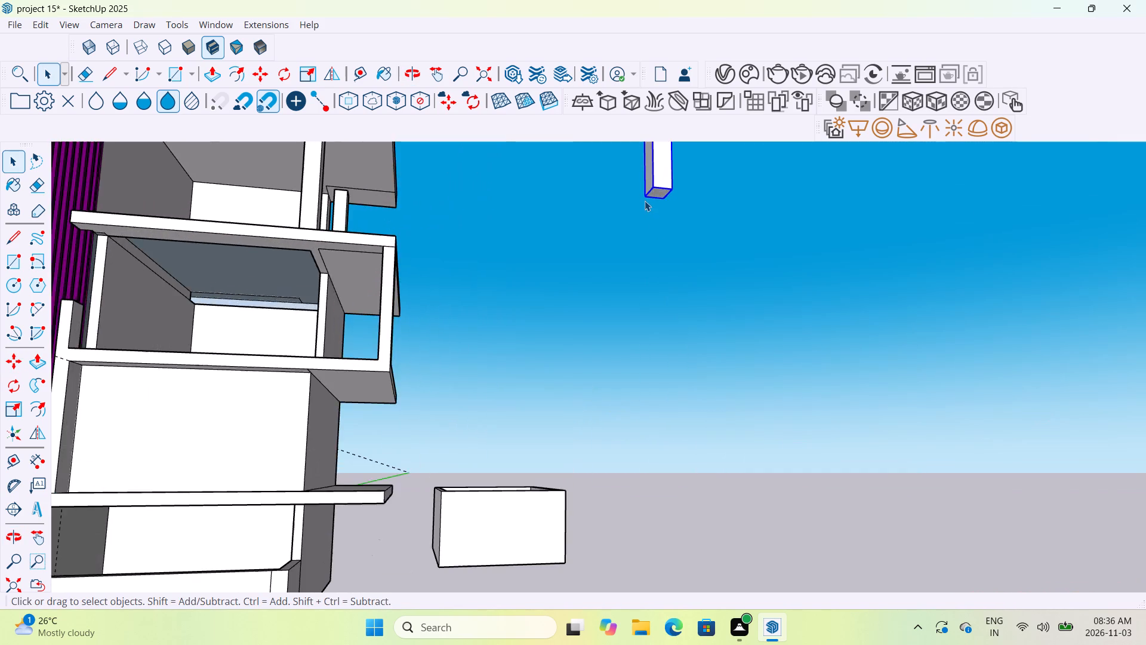
middle_click_drag(645, 201, 660, 313)
scroll(660, 314, "down", 6)
scroll(679, 248, "up", 4)
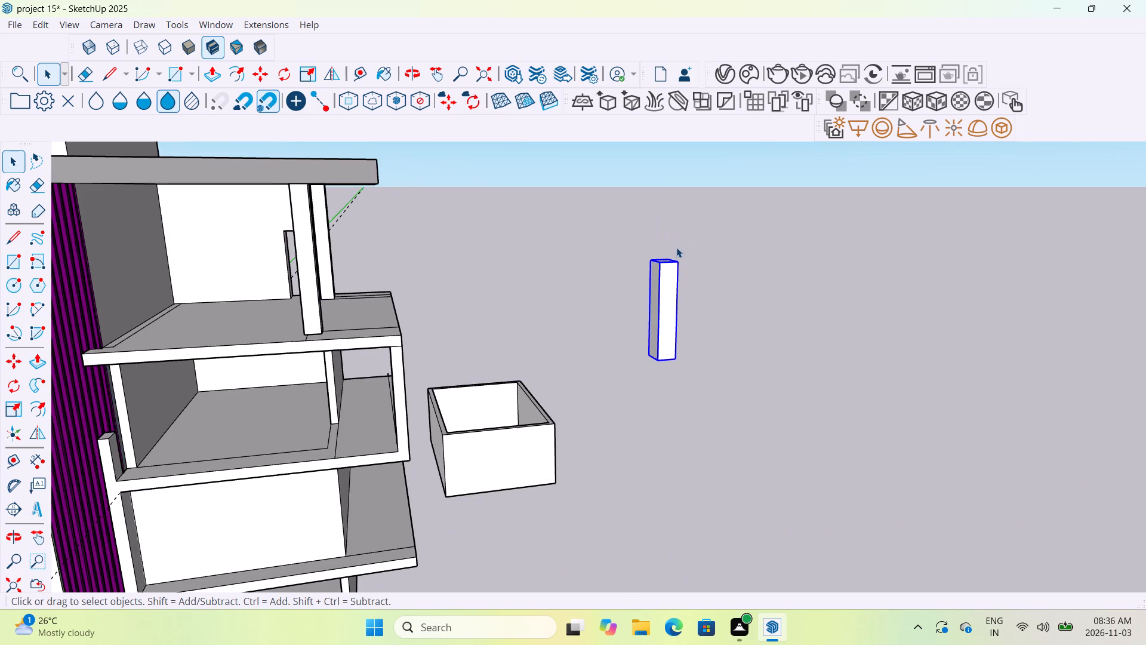
key("m")
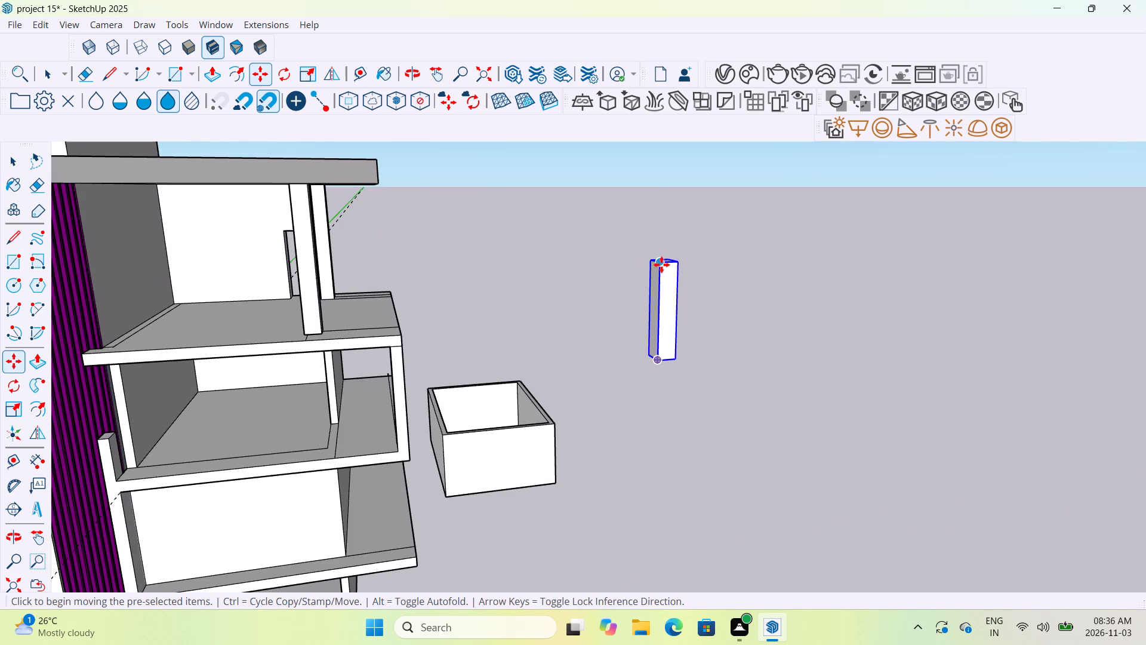
left_click(661, 265)
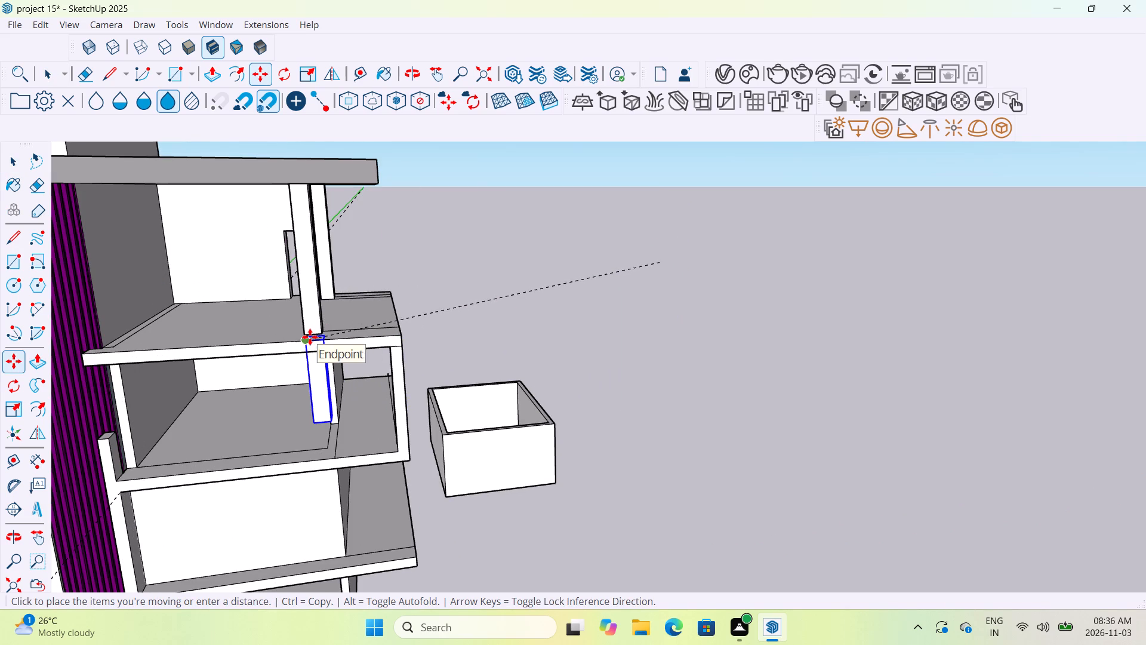
scroll(306, 334, "up", 15)
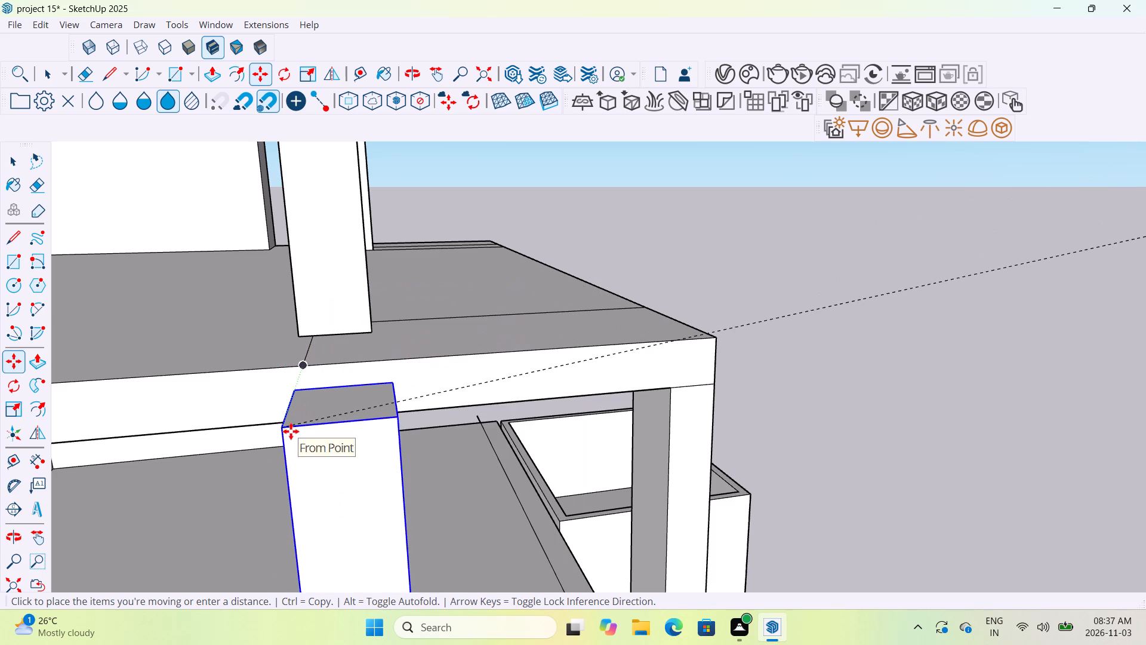
scroll(297, 440, "down", 14)
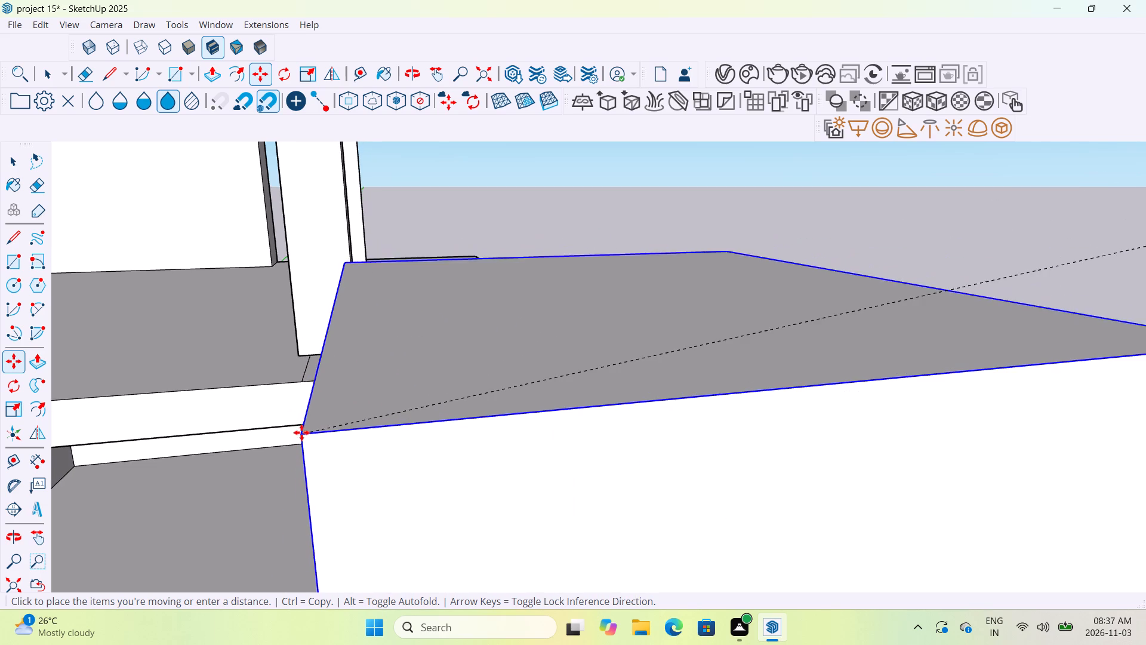
scroll(322, 394, "down", 3)
scroll(325, 392, "up", 1)
scroll(326, 391, "down", 2)
scroll(607, 328, "down", 5)
scroll(783, 275, "down", 12)
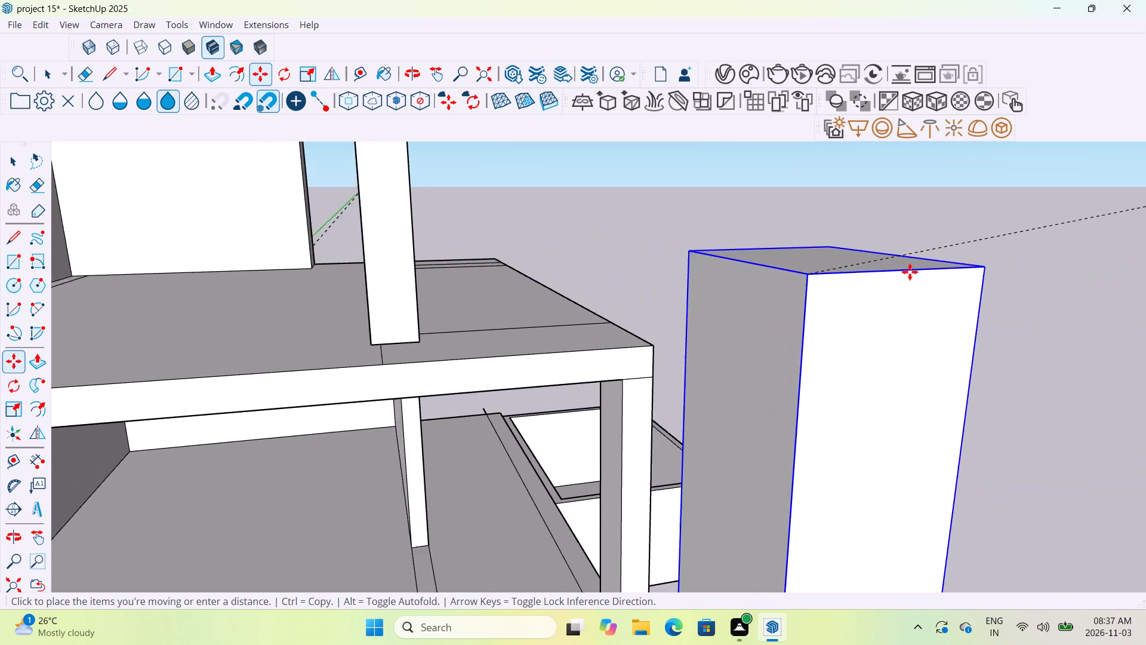
scroll(910, 272, "down", 20)
scroll(910, 272, "down", 1)
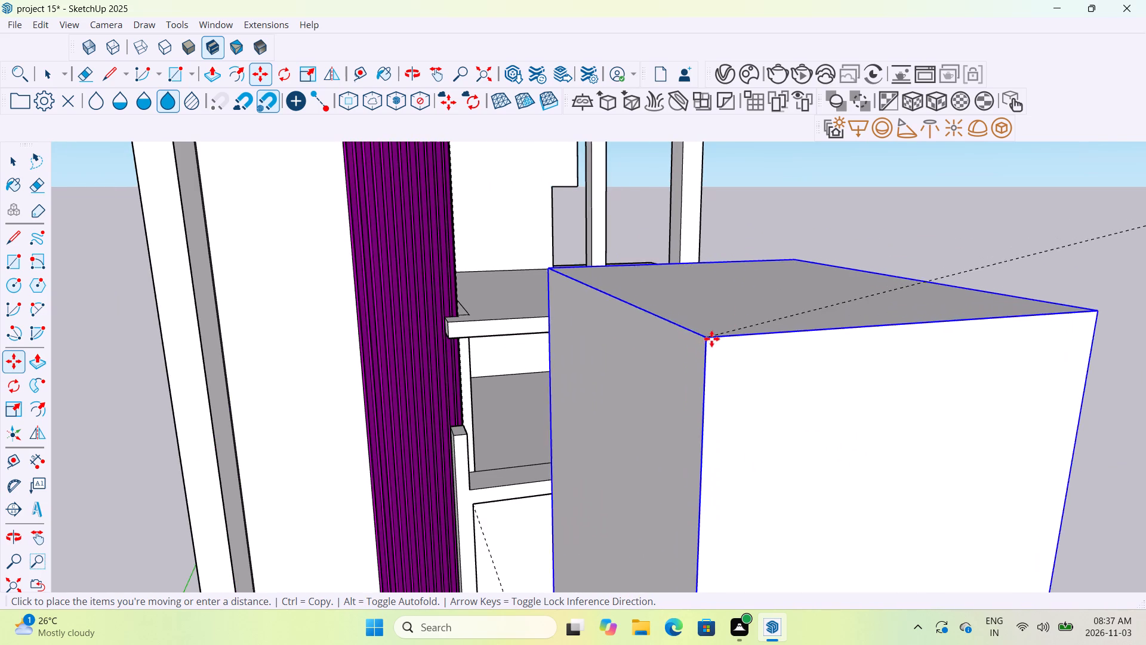
scroll(866, 233, "down", 7)
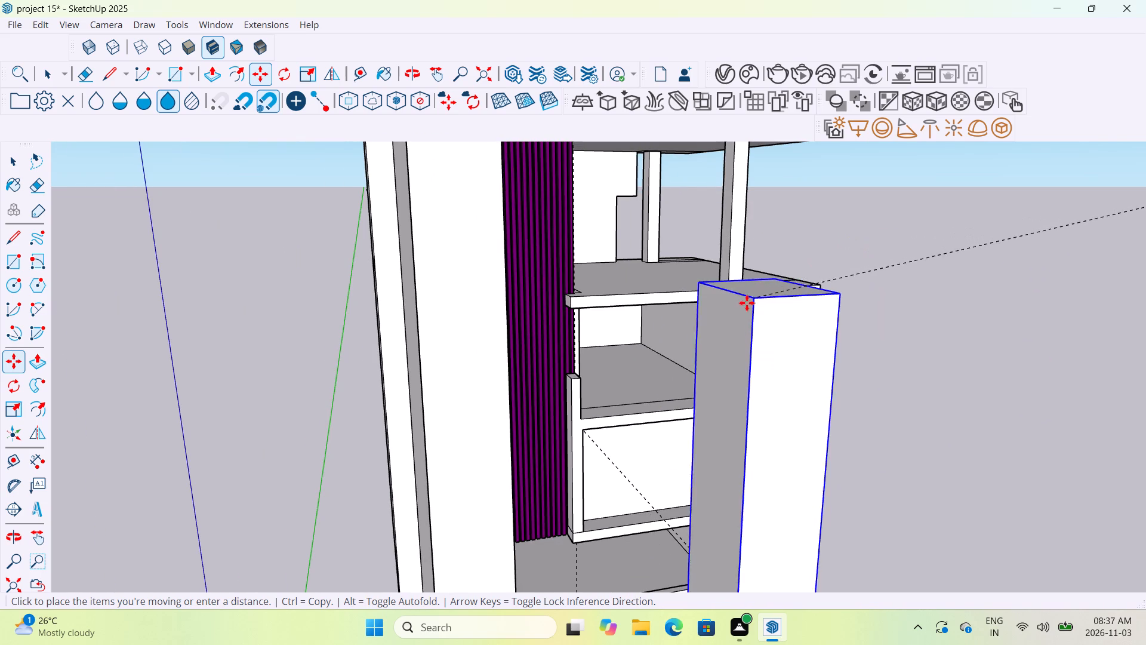
scroll(741, 286, "up", 6)
middle_click_drag(741, 286, 787, 210)
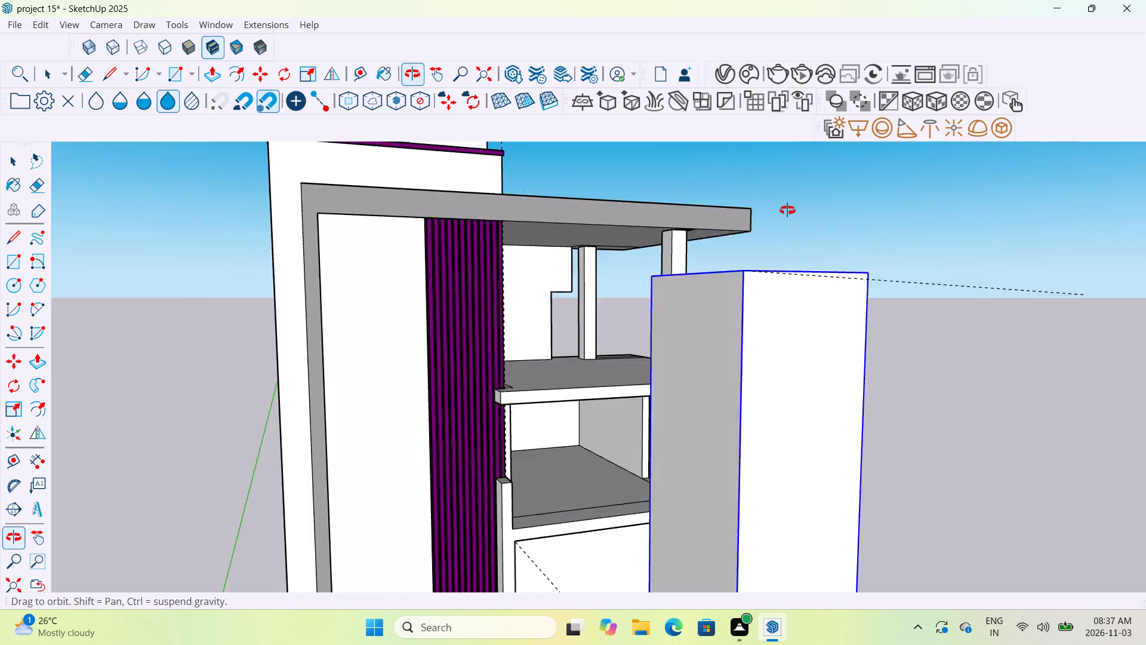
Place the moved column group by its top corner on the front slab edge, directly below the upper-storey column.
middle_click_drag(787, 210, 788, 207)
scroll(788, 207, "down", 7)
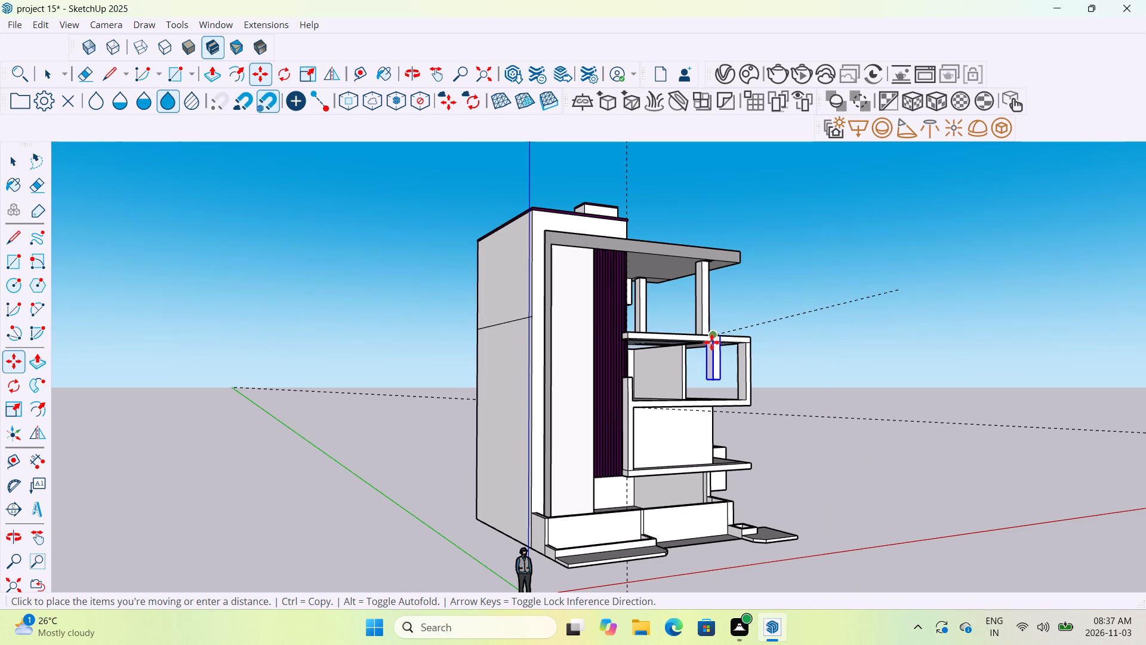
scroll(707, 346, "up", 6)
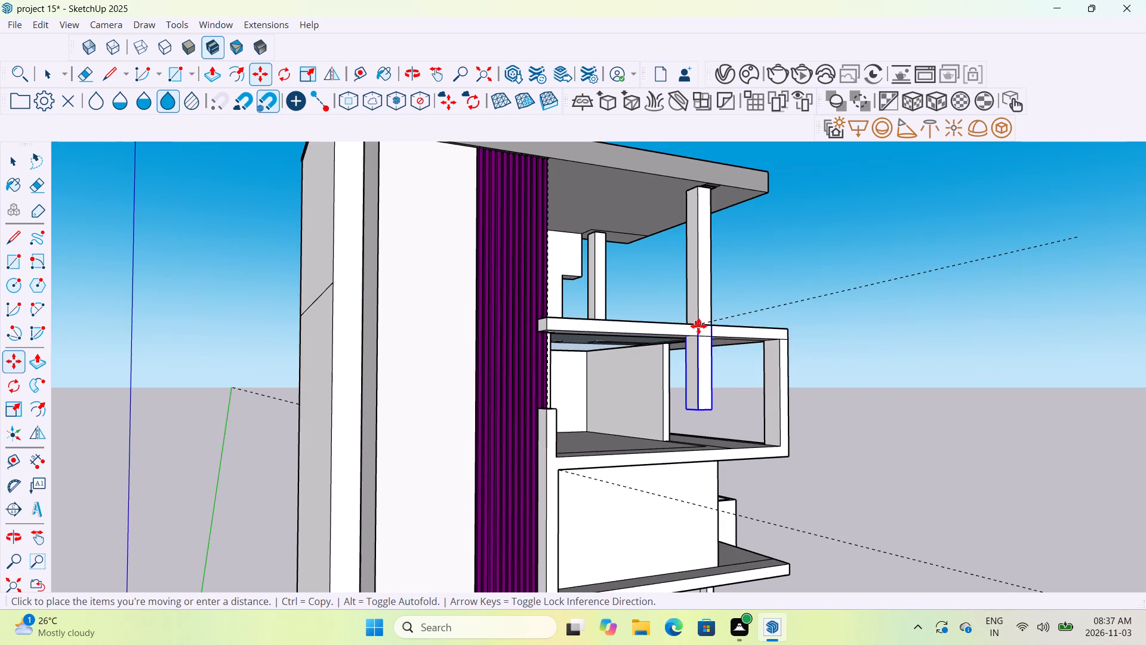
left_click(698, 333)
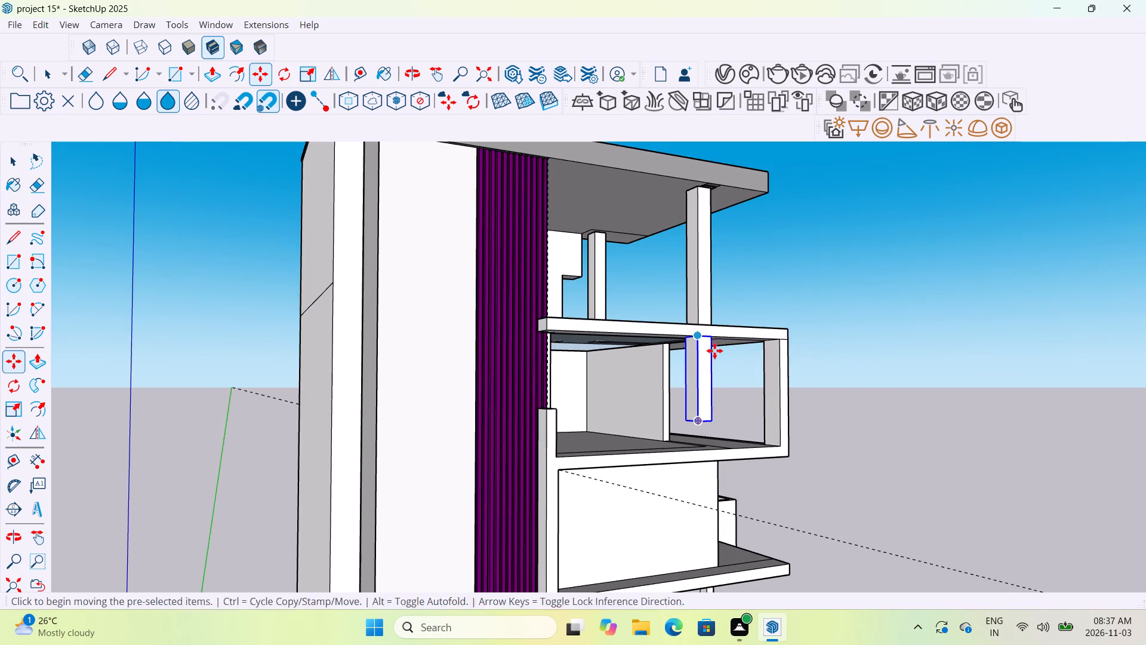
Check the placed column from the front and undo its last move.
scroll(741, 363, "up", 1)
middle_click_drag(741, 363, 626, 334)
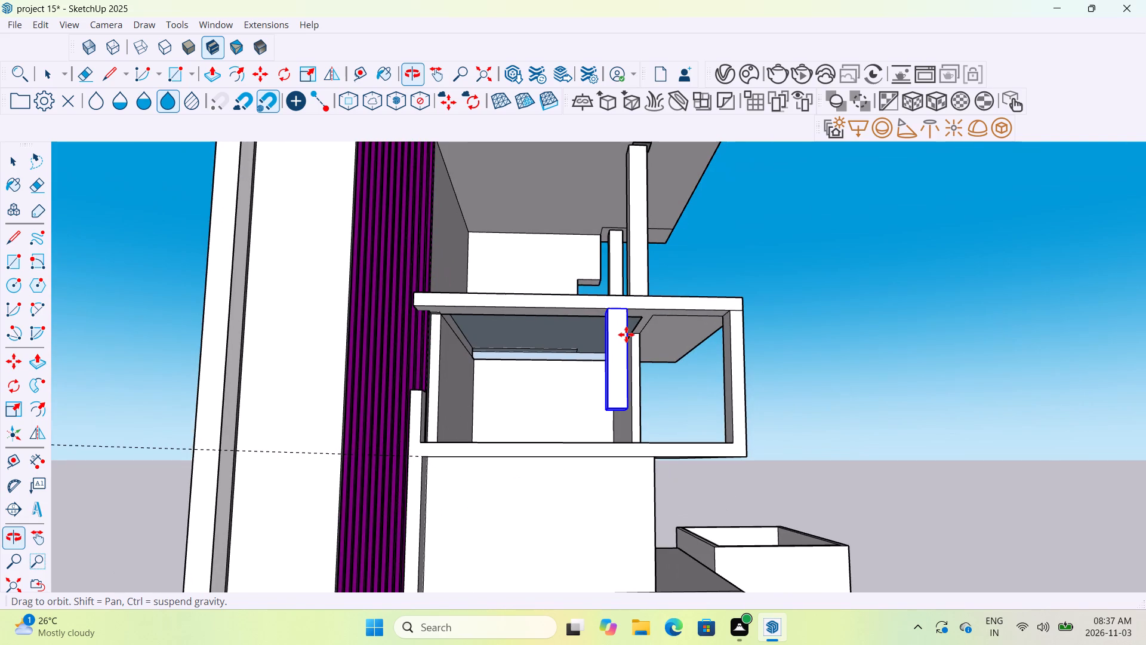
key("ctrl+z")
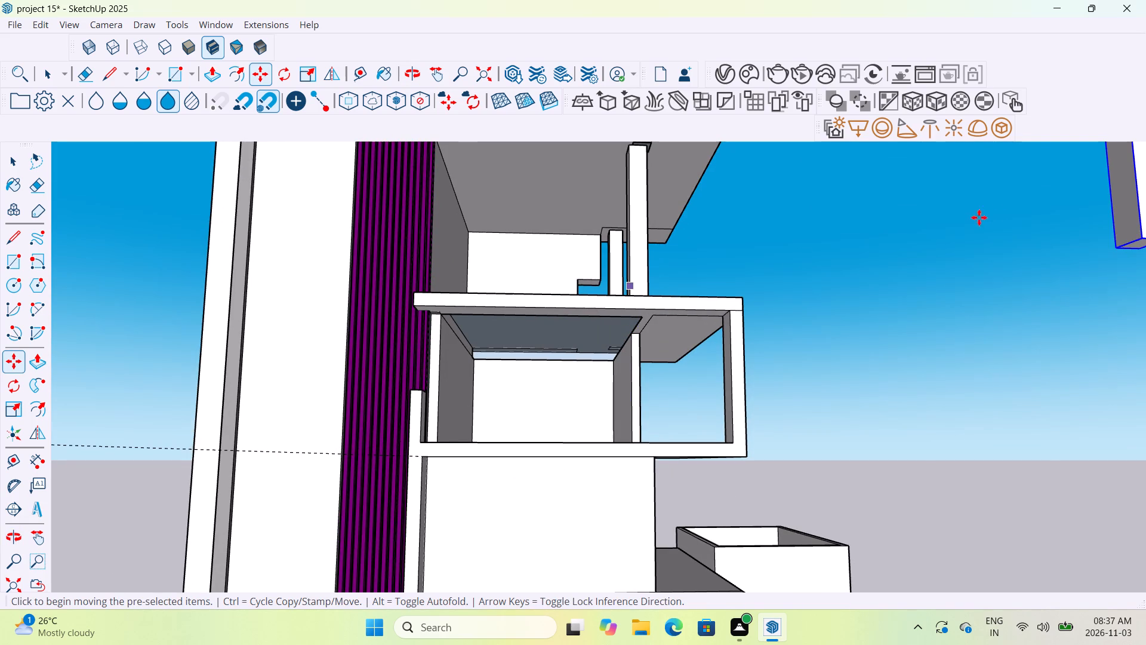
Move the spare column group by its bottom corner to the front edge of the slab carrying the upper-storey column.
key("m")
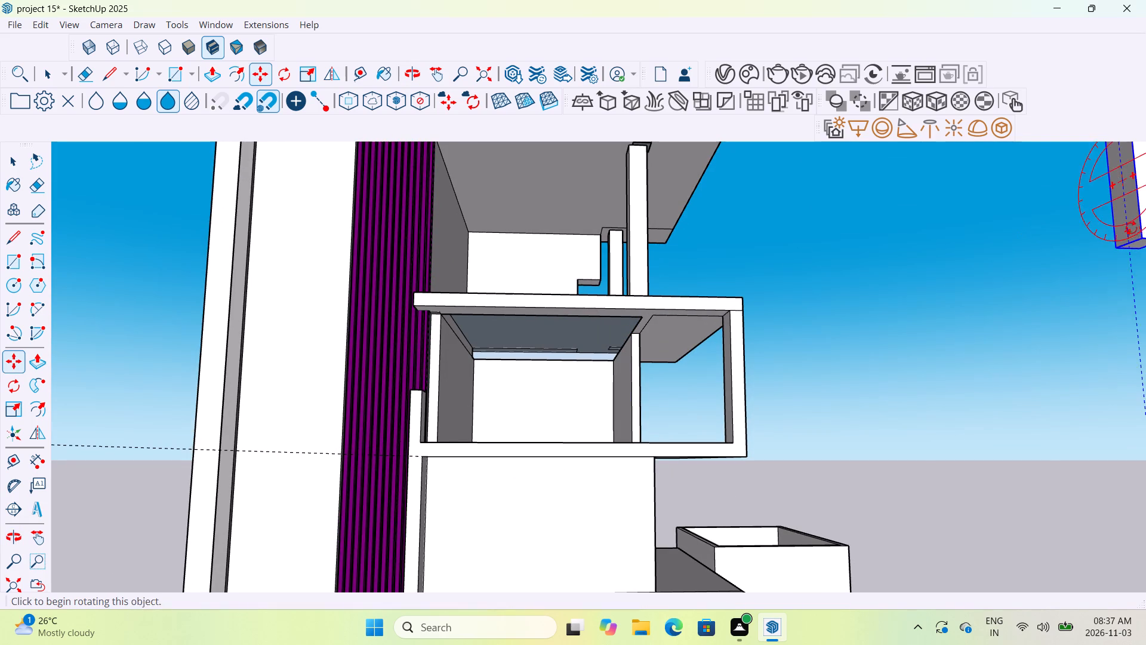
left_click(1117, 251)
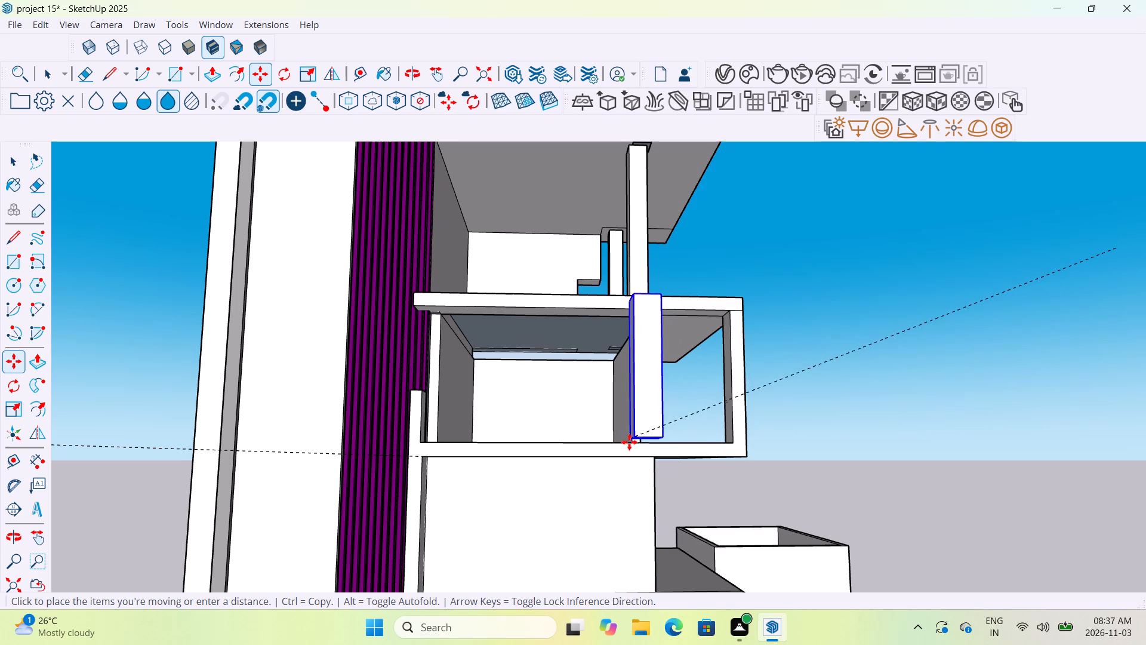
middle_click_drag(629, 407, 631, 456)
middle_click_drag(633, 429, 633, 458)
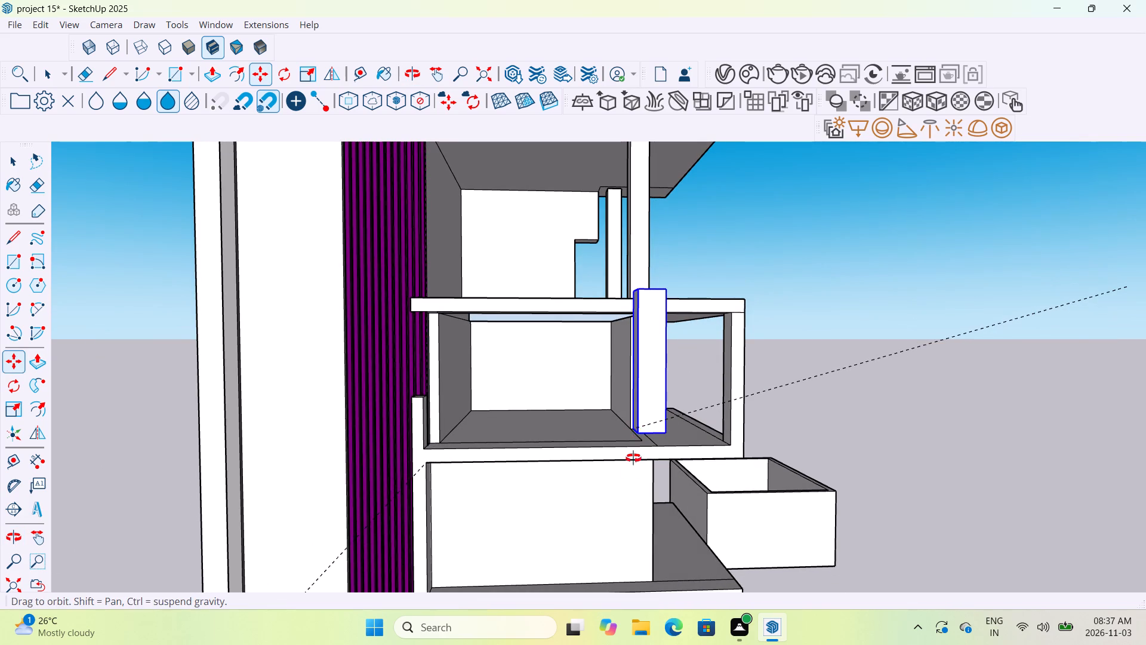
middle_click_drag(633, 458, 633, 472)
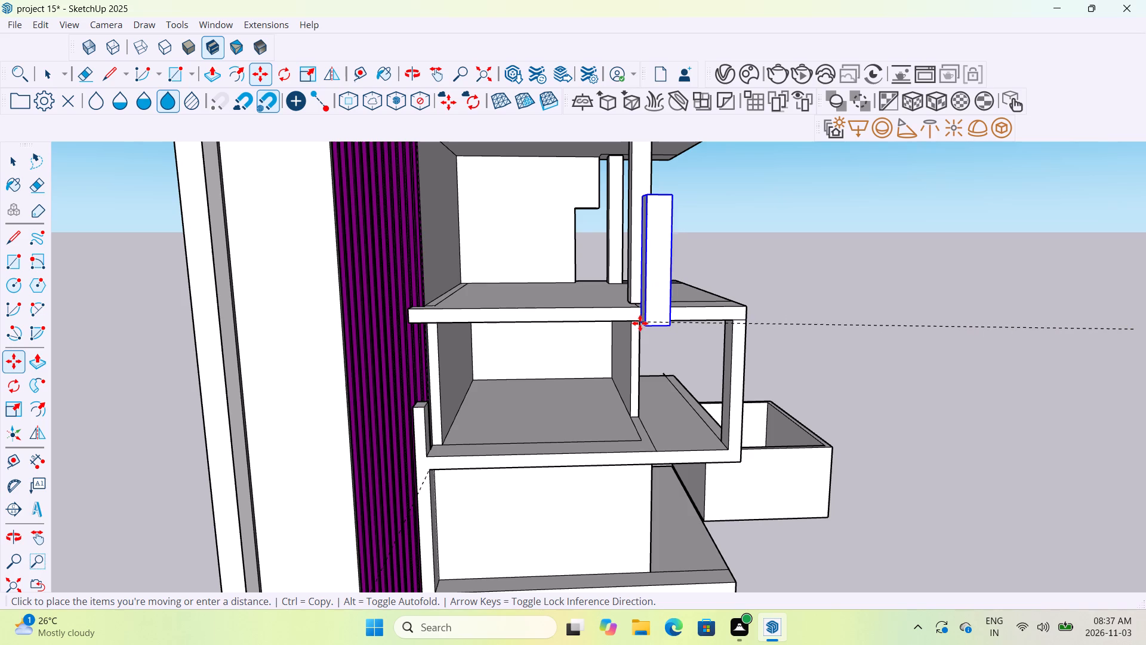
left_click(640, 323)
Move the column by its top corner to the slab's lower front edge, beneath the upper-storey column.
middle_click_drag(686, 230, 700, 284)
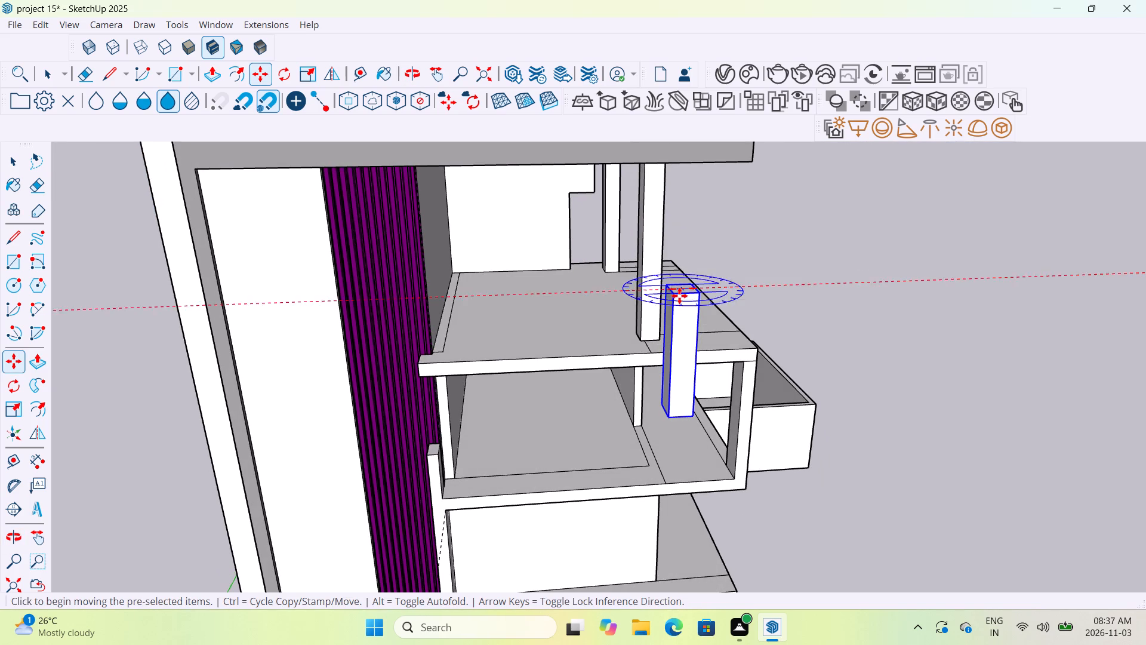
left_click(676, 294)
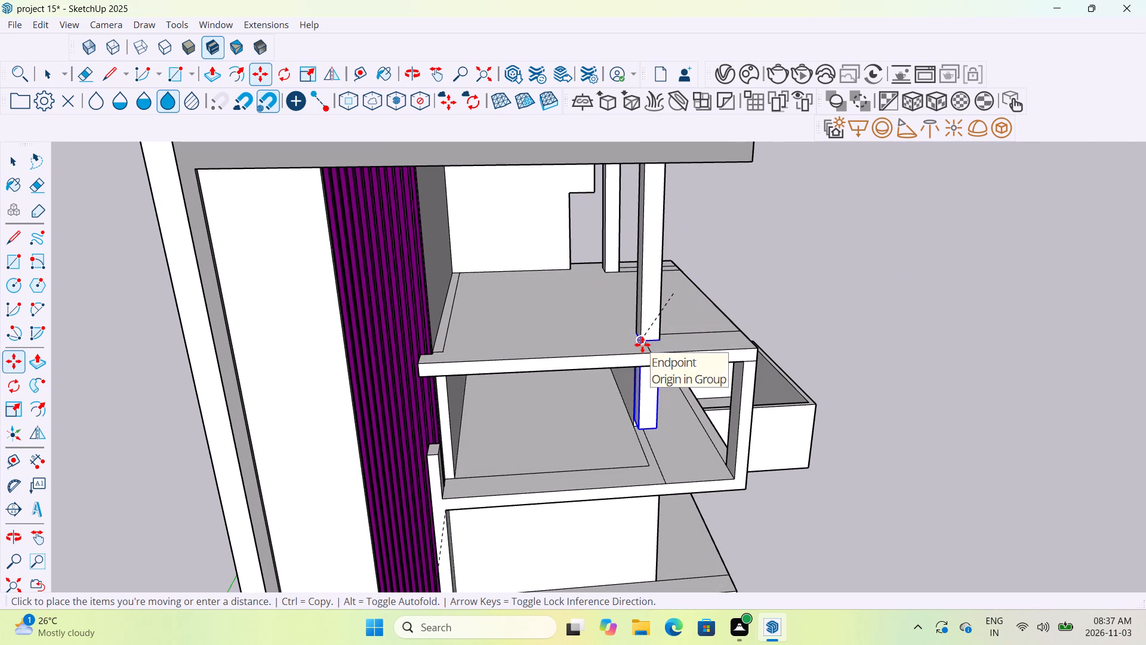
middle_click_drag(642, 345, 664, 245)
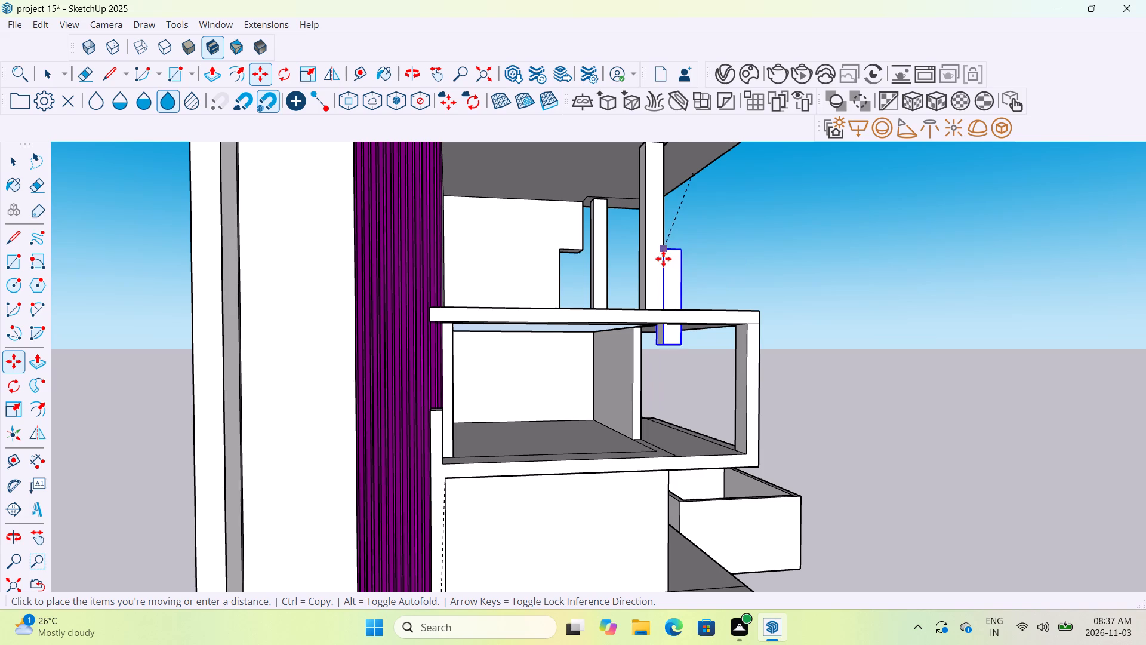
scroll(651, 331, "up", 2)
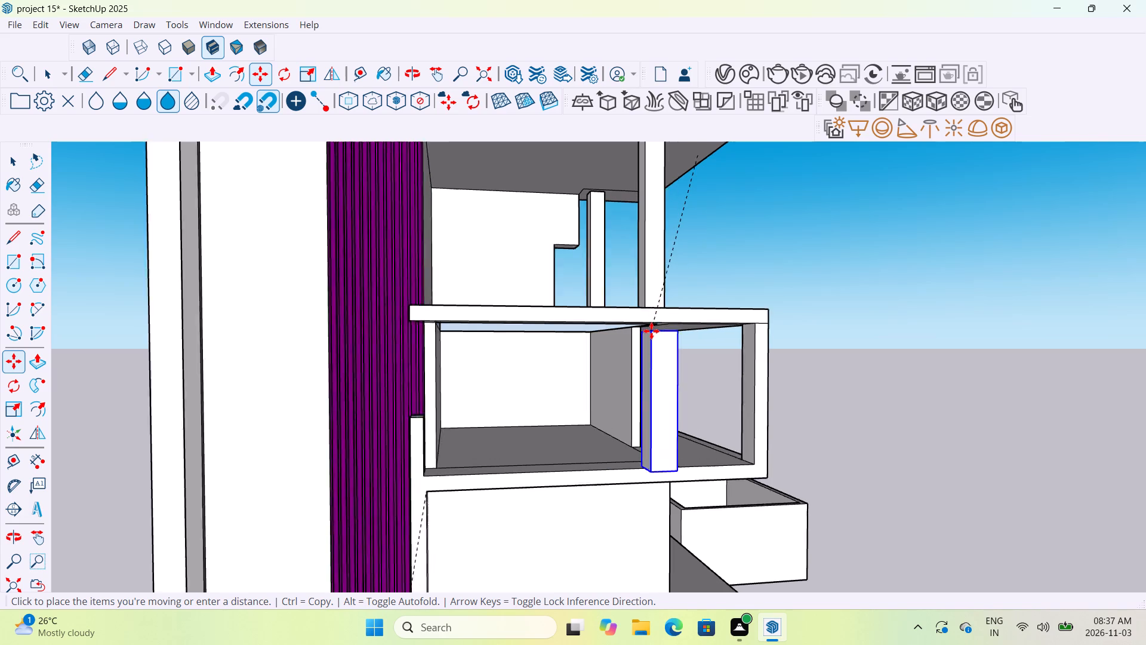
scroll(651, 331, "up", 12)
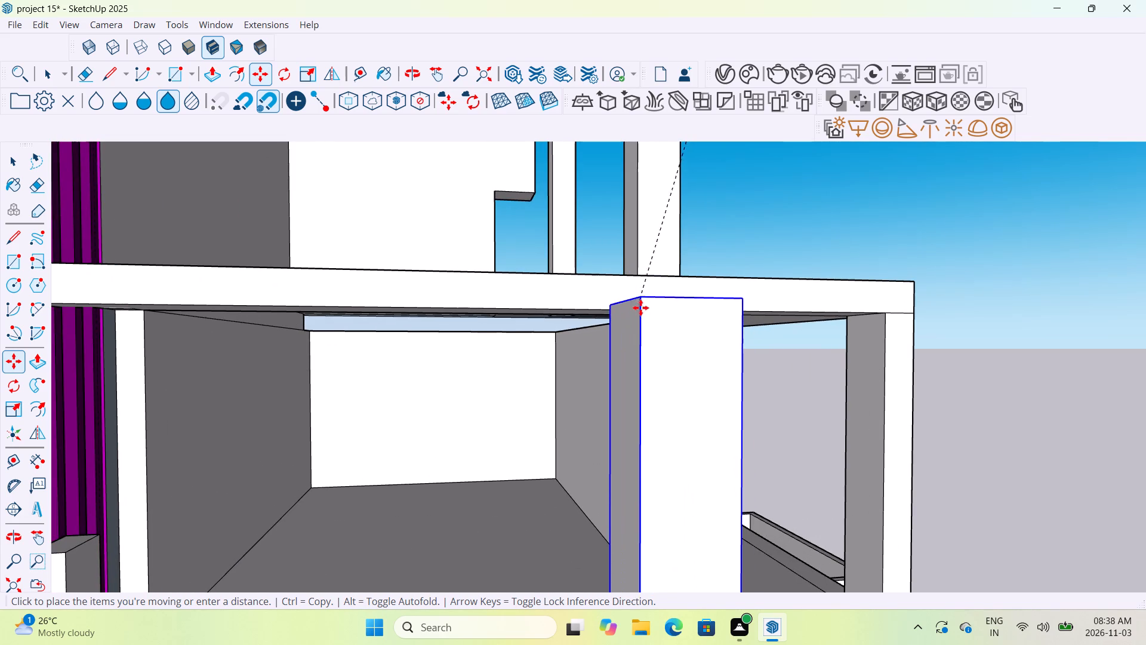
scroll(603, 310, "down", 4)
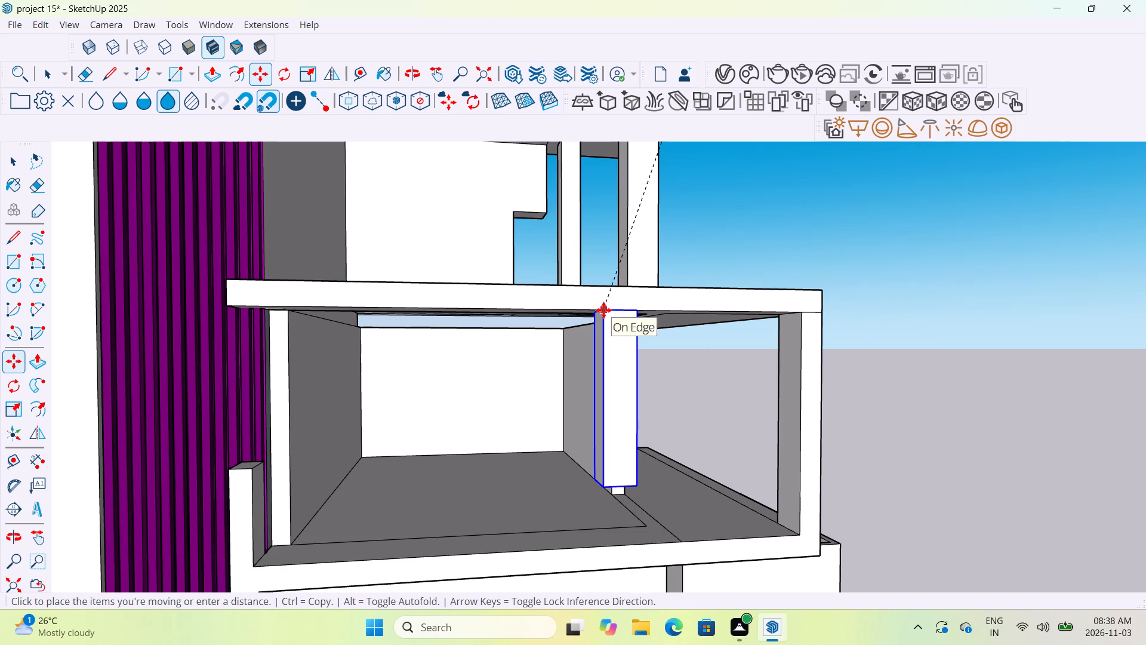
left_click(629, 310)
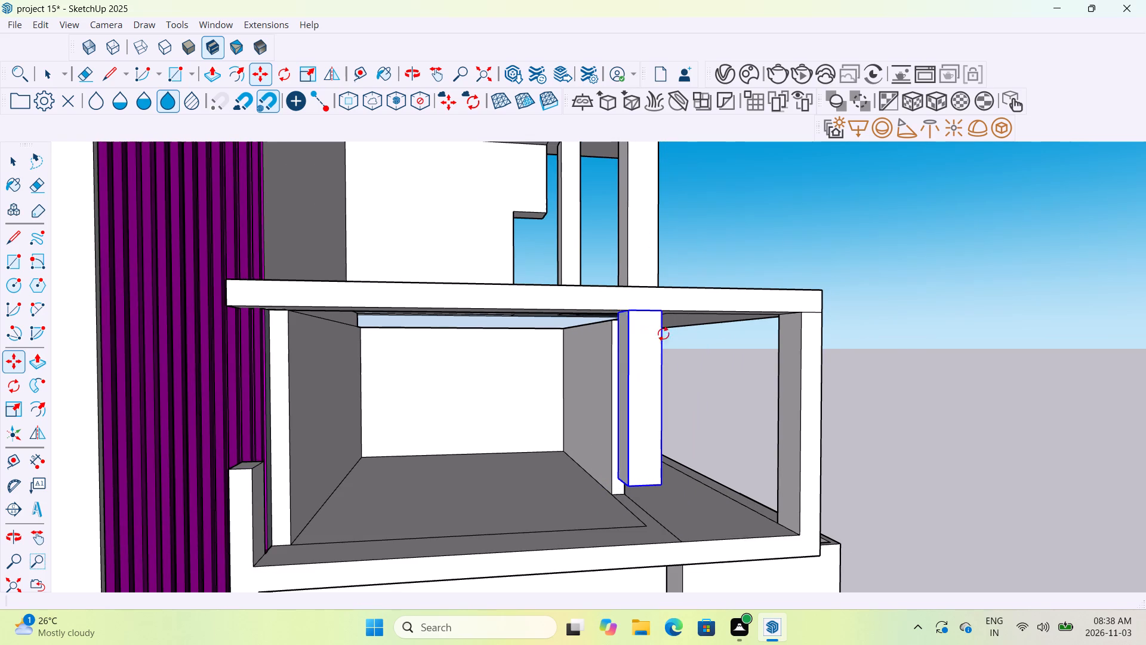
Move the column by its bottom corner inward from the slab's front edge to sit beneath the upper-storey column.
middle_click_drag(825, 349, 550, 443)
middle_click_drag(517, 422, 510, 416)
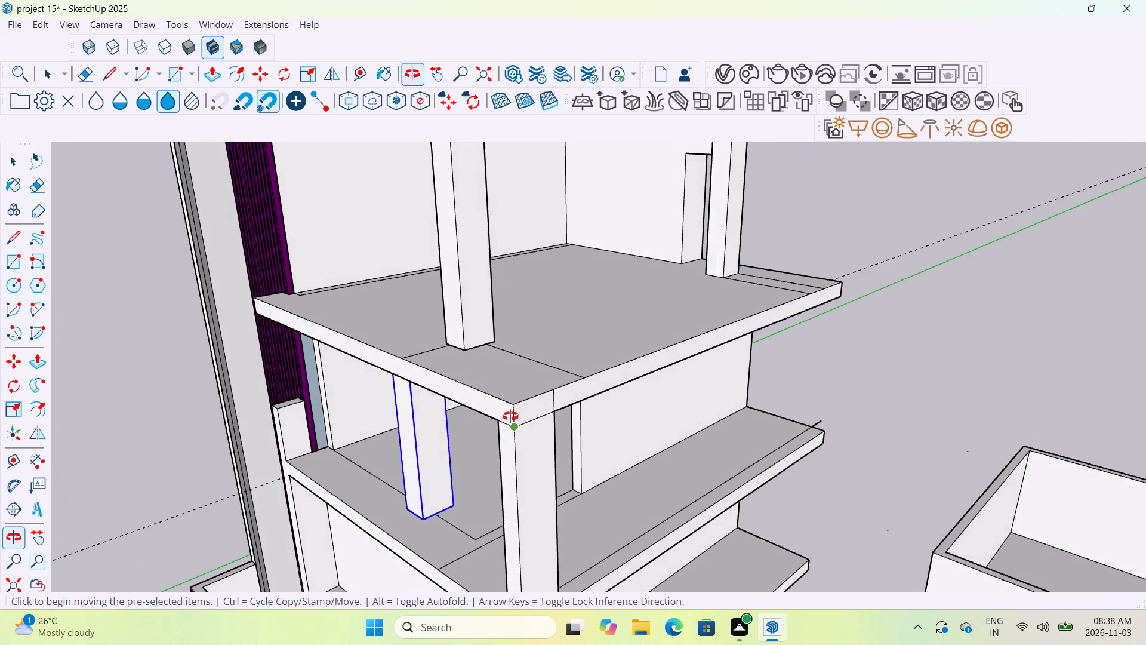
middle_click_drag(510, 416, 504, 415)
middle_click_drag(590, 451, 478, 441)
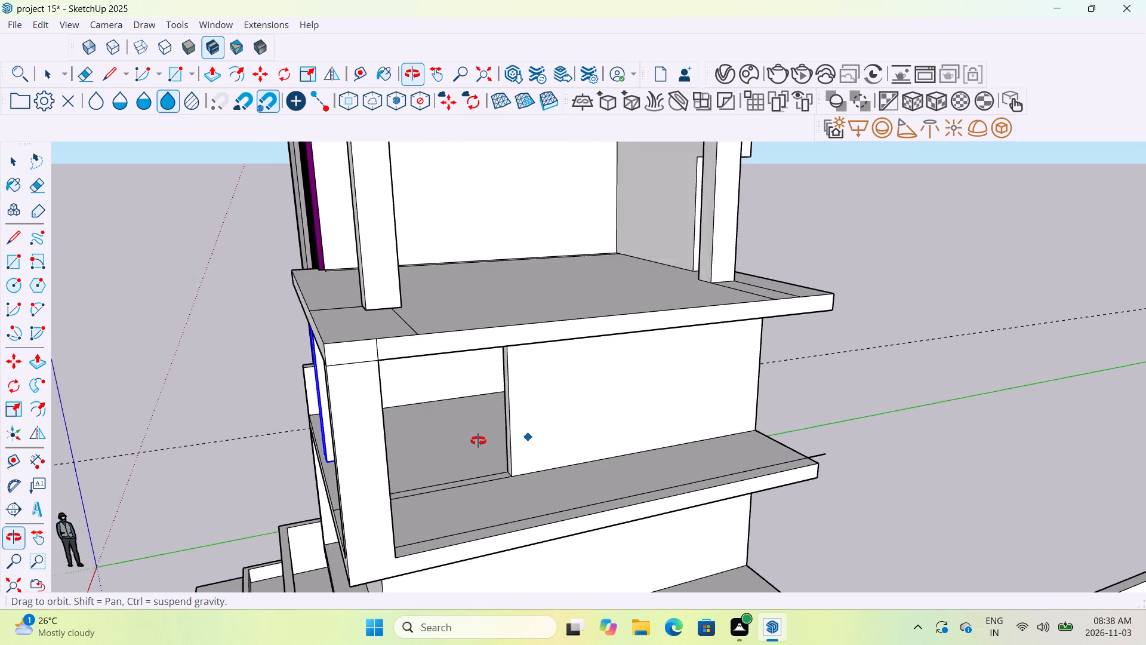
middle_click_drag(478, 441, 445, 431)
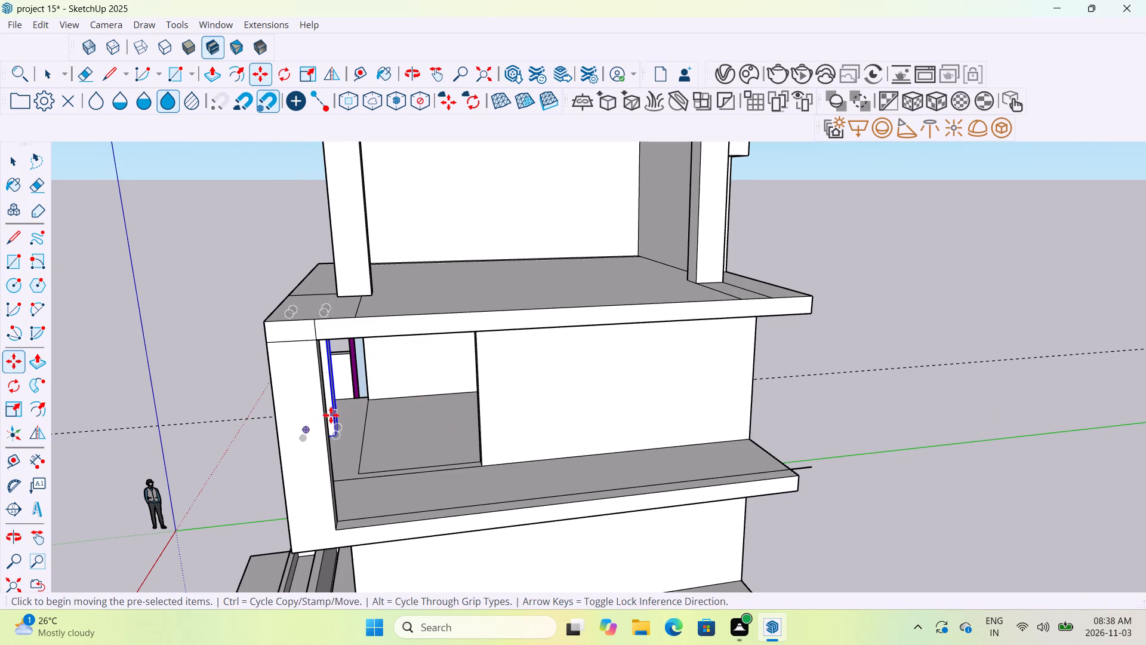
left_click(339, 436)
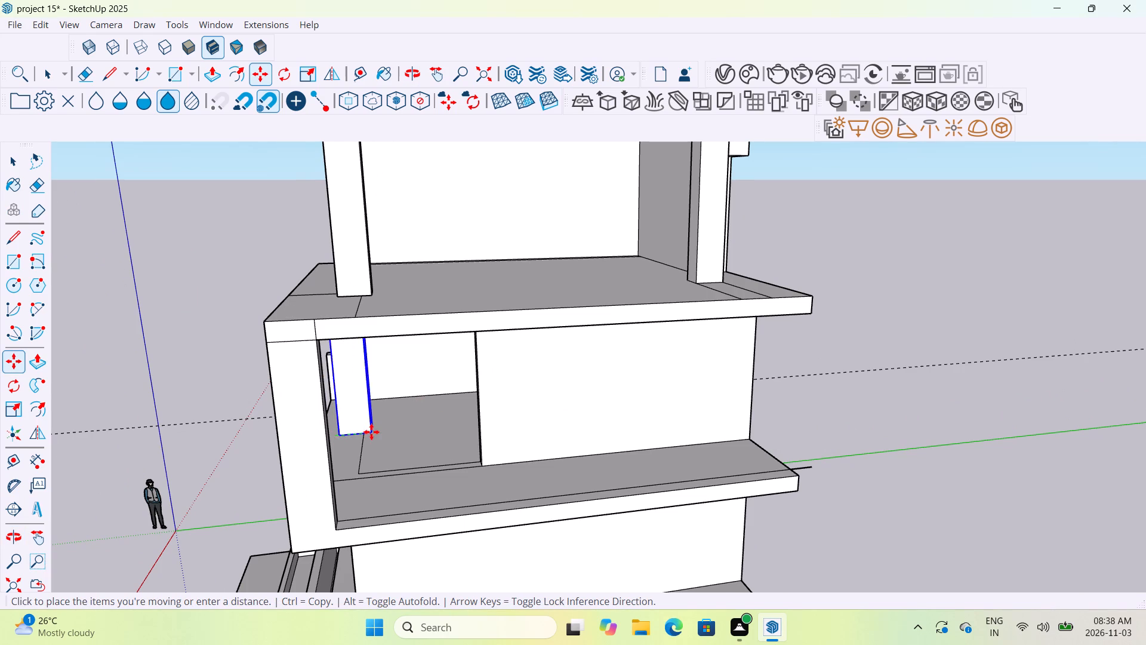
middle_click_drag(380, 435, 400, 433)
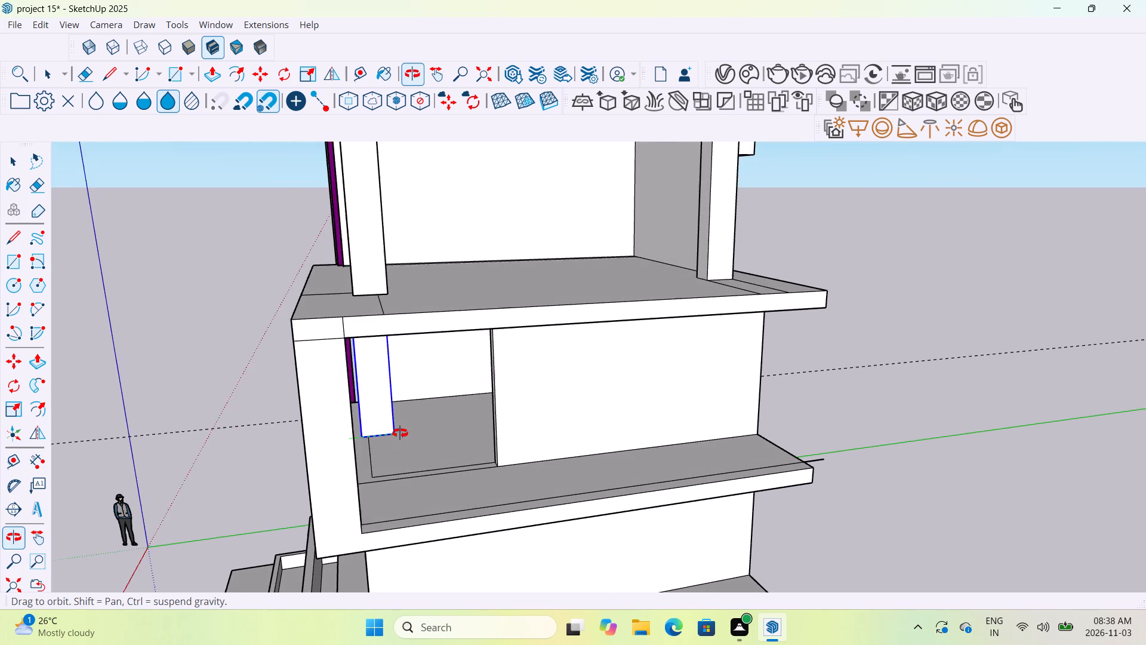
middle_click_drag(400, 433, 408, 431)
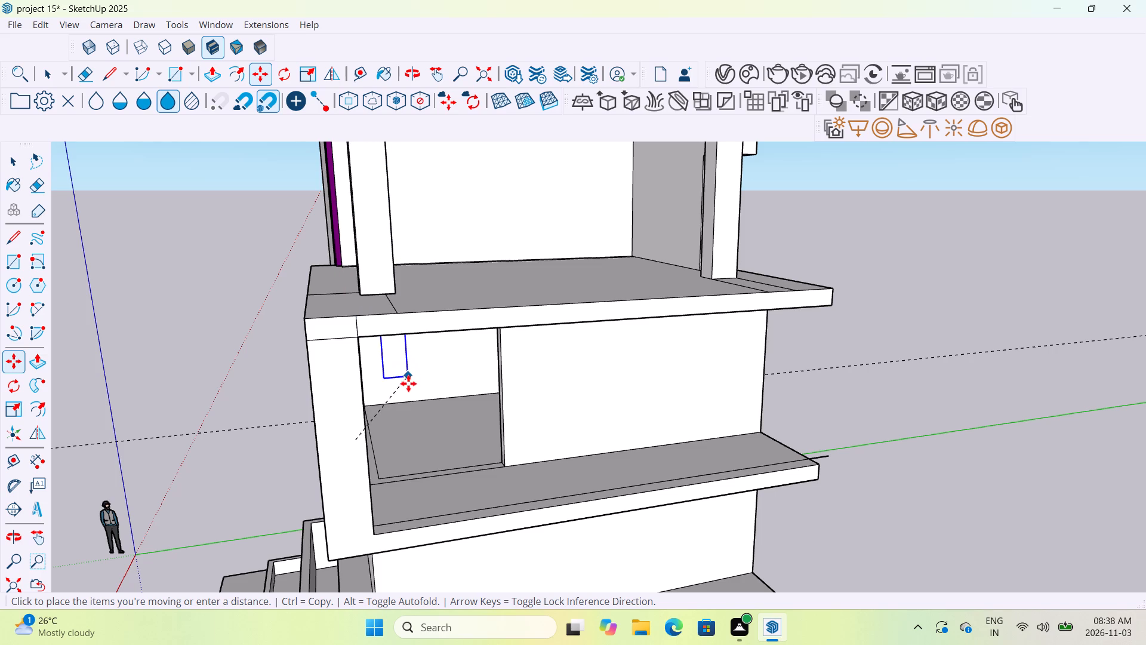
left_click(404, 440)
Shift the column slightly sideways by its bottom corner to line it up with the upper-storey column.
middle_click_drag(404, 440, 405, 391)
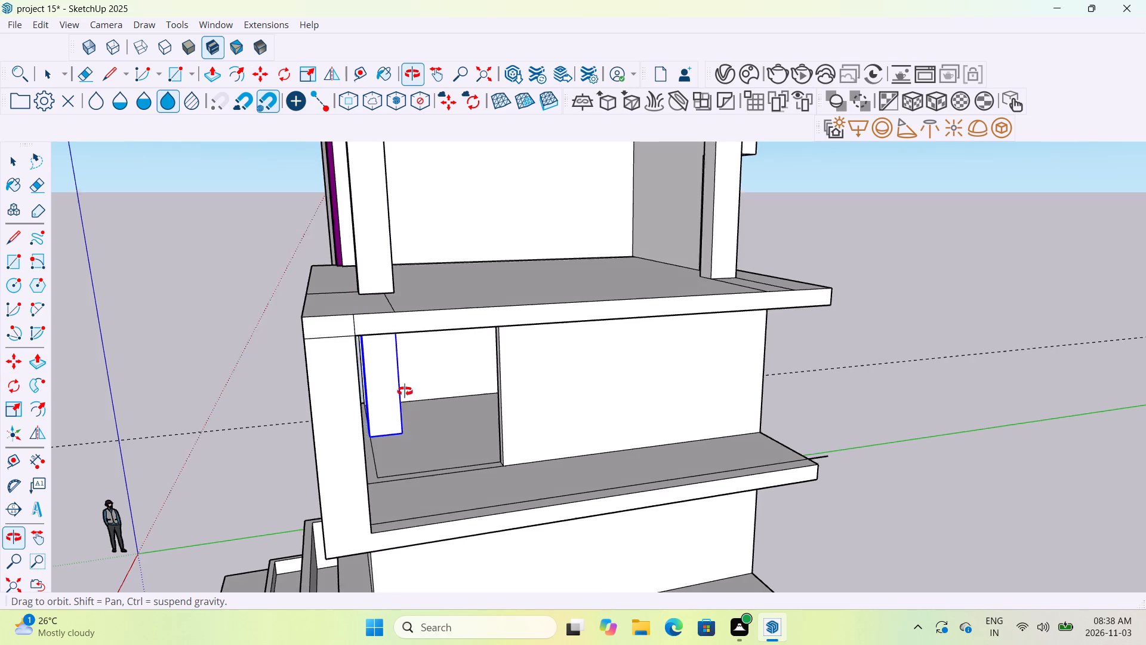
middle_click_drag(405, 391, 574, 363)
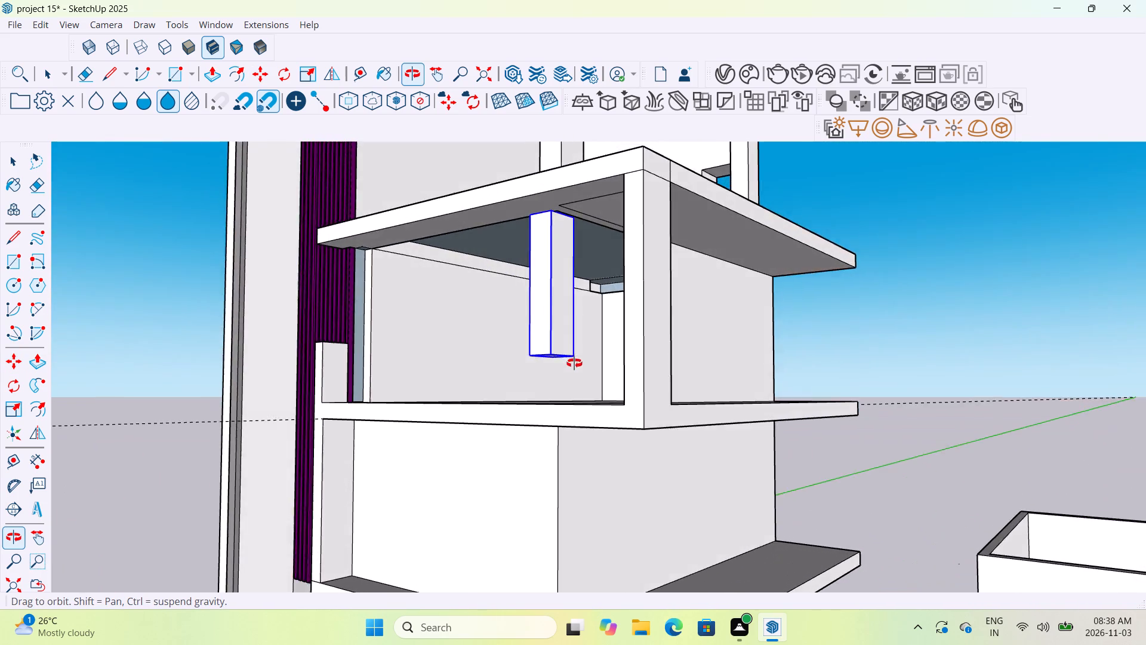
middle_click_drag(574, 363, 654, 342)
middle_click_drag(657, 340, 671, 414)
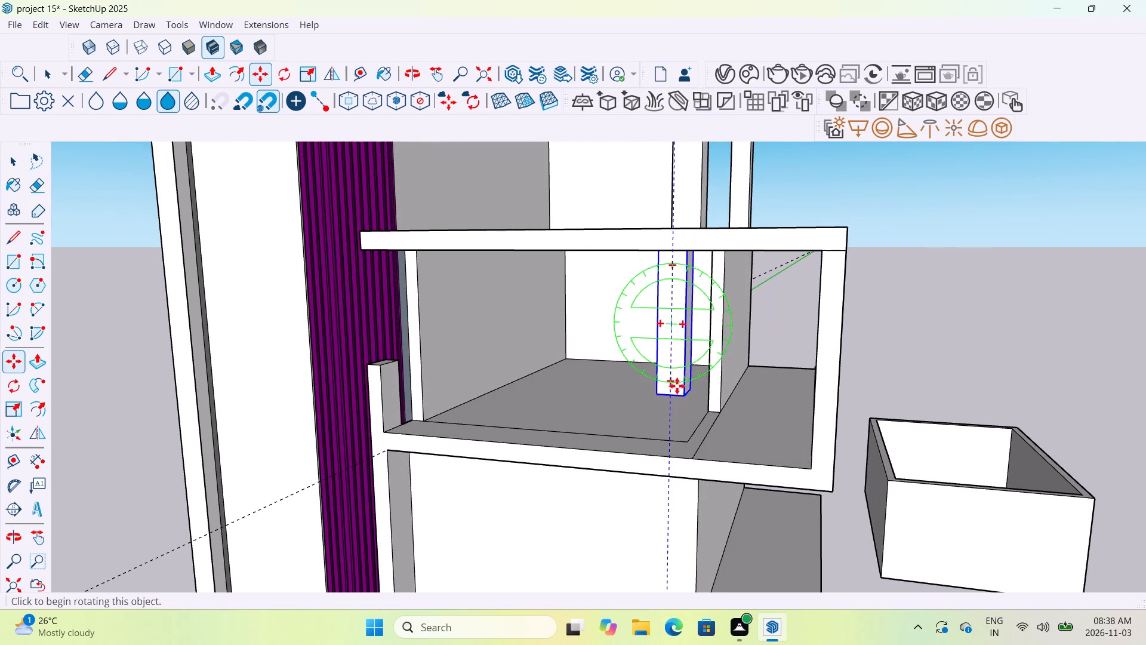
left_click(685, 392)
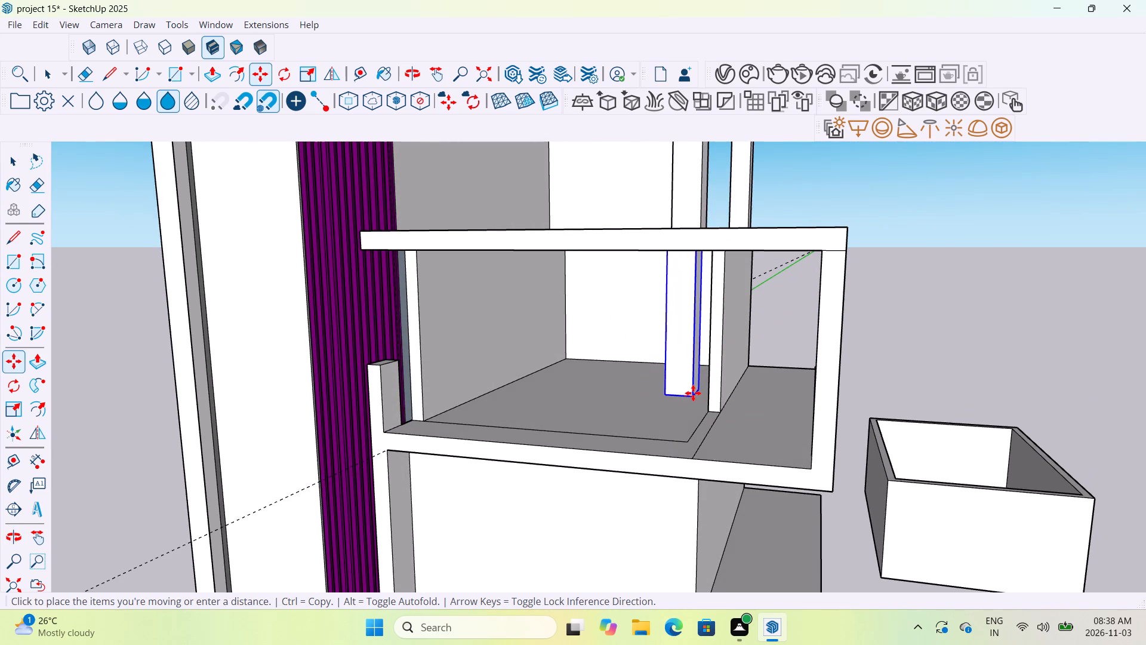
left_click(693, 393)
Check the column's fit between the two front slabs and delete the column group.
middle_click_drag(693, 393, 714, 423)
scroll(714, 423, "down", 2)
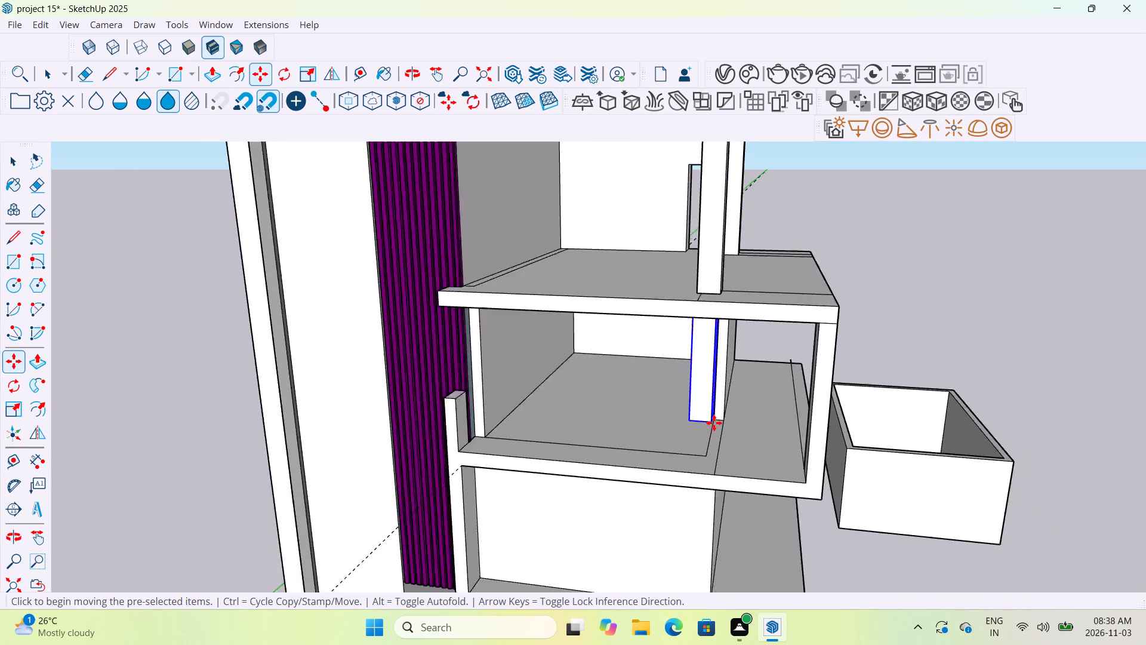
scroll(714, 423, "down", 5)
middle_click_drag(704, 474, 741, 419)
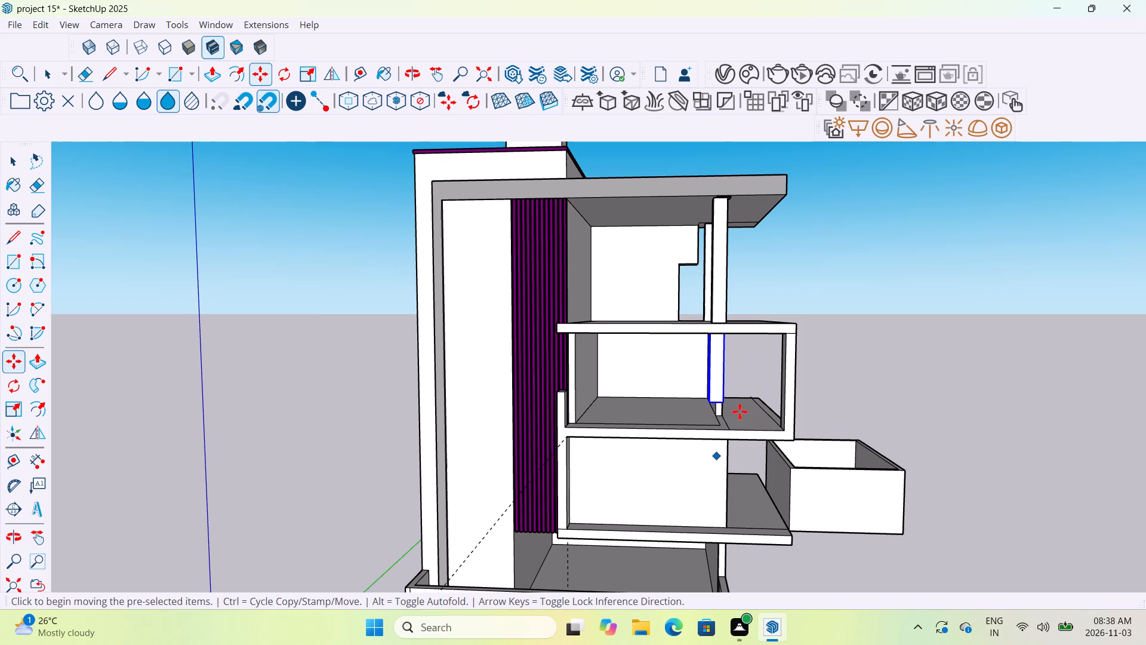
scroll(727, 397, "up", 6)
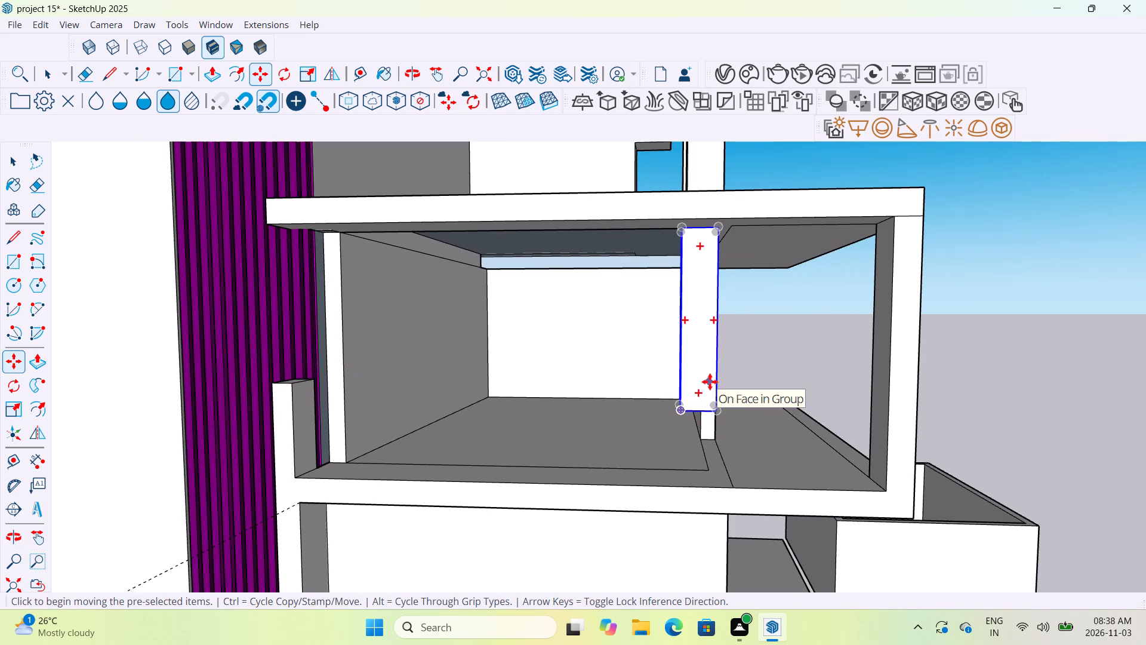
key("Delete")
Explode the group of the front upper-storey column standing on the slab.
middle_click_drag(726, 367, 722, 426)
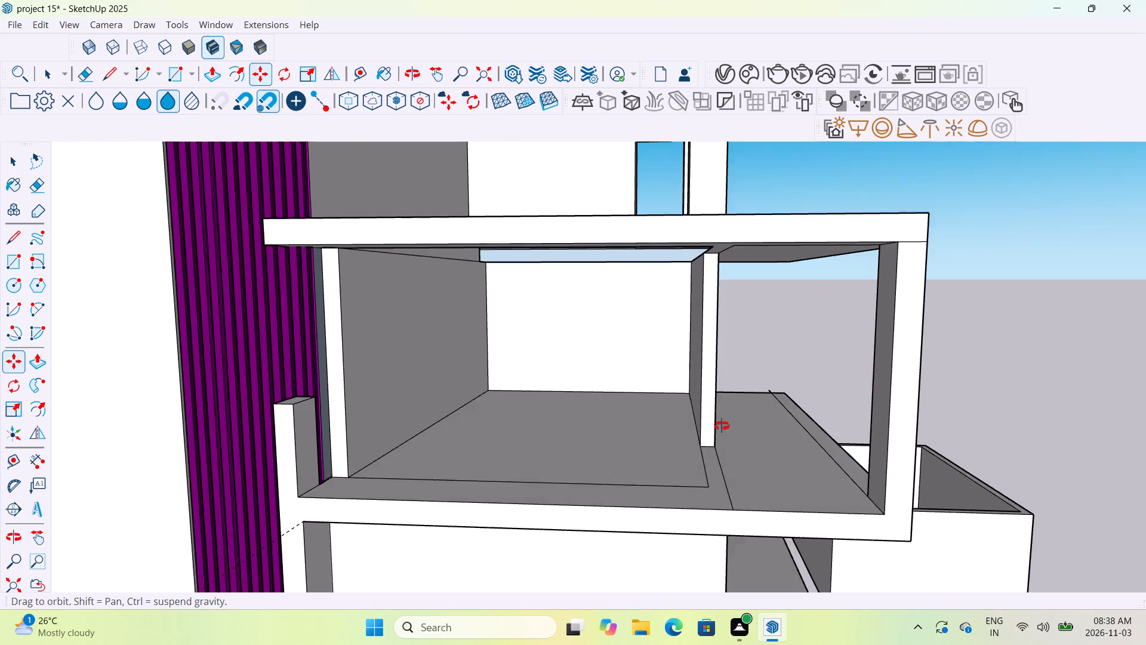
middle_click_drag(722, 426, 694, 546)
middle_click(684, 524)
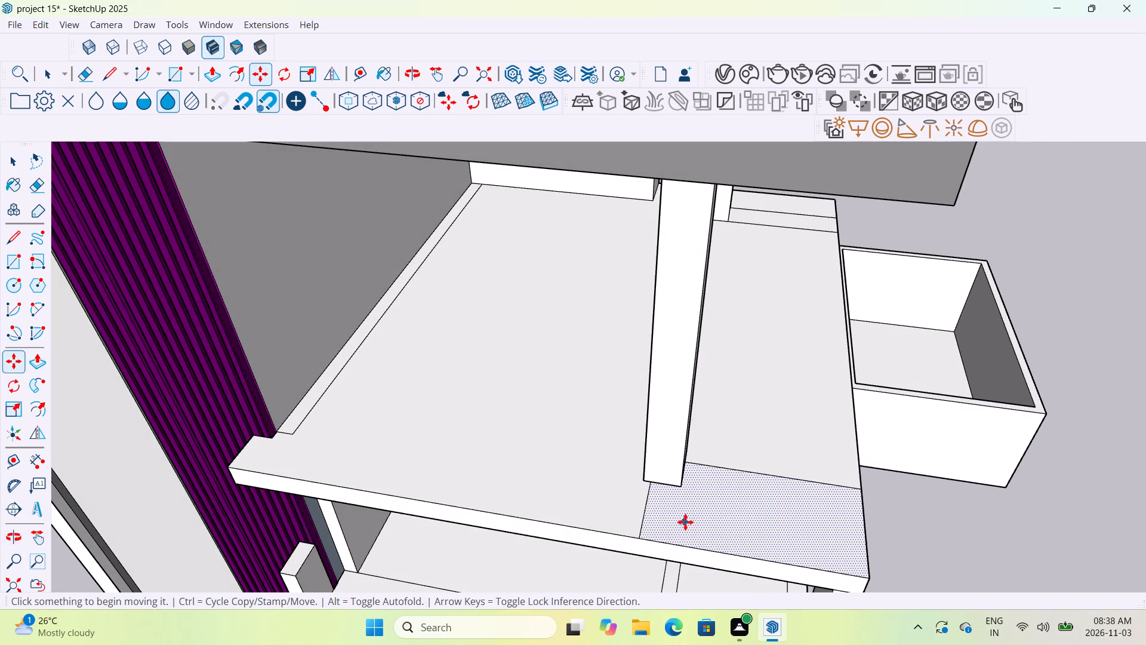
scroll(668, 476, "up", 5)
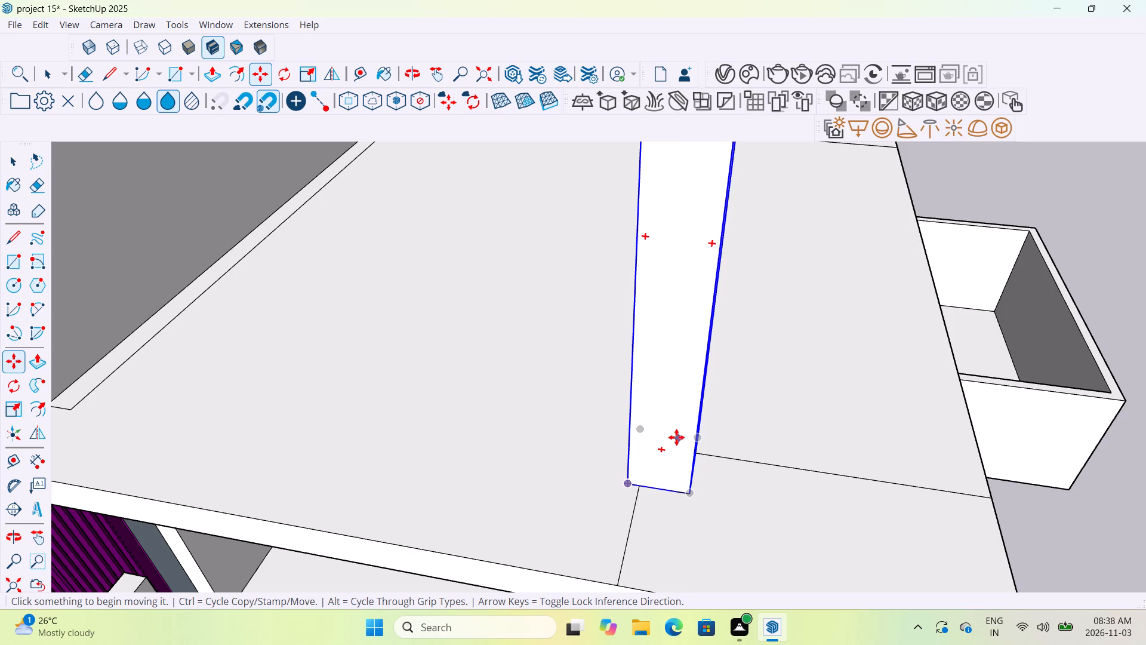
right_click(676, 437)
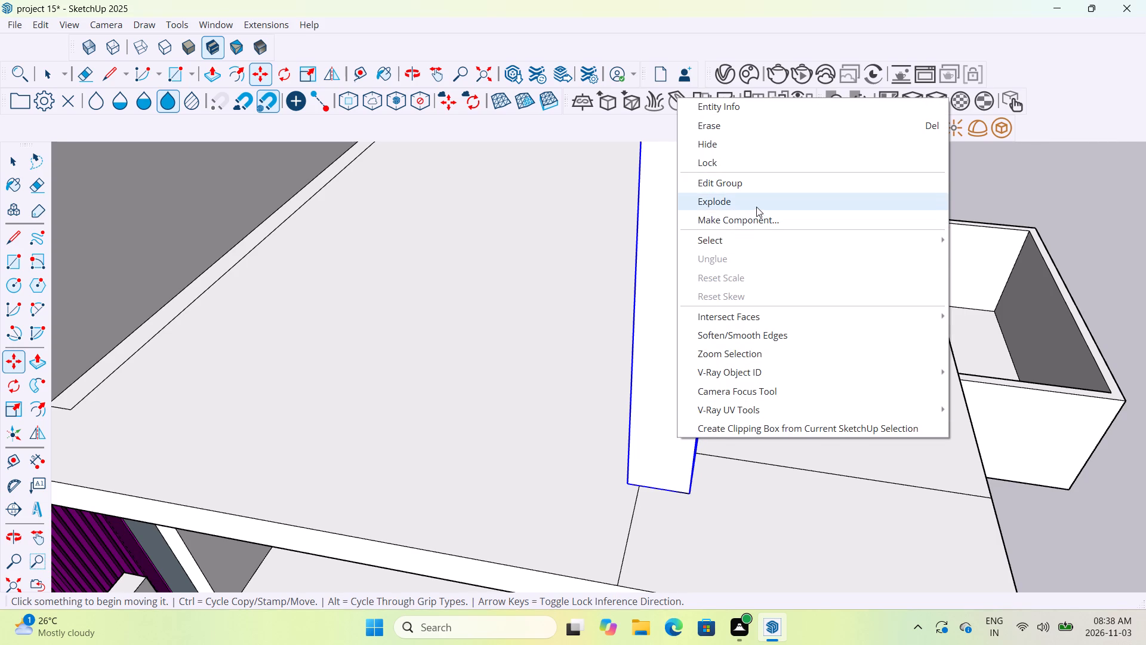
left_click(756, 207)
scroll(497, 490, "down", 12)
middle_click_drag(906, 490, 732, 481)
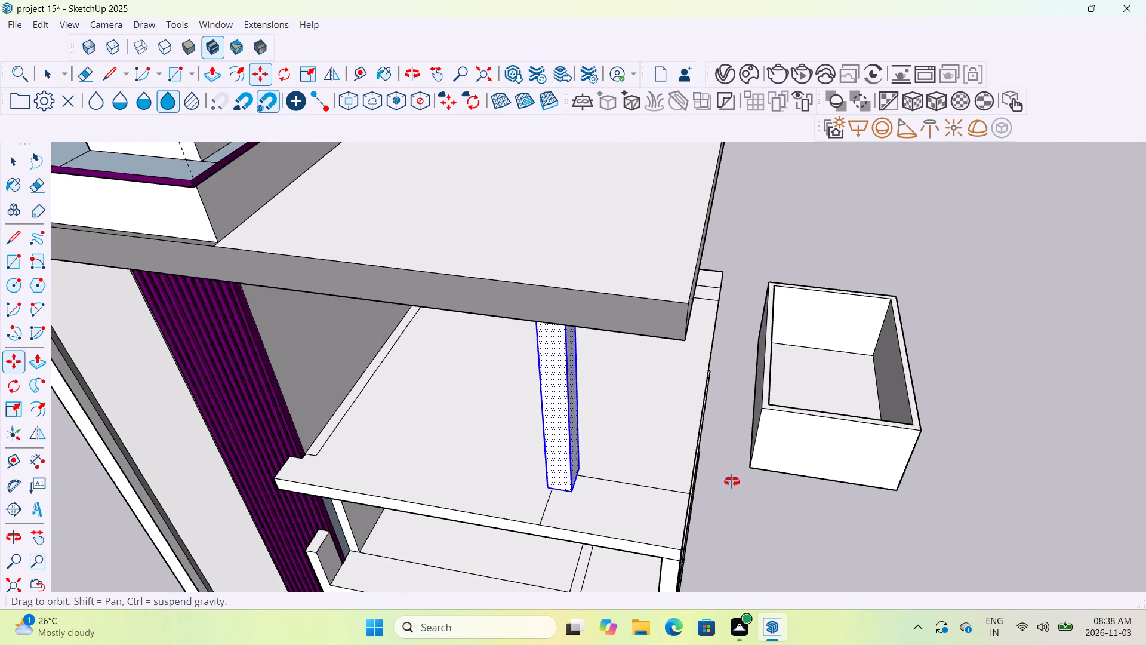
middle_click_drag(732, 481, 661, 441)
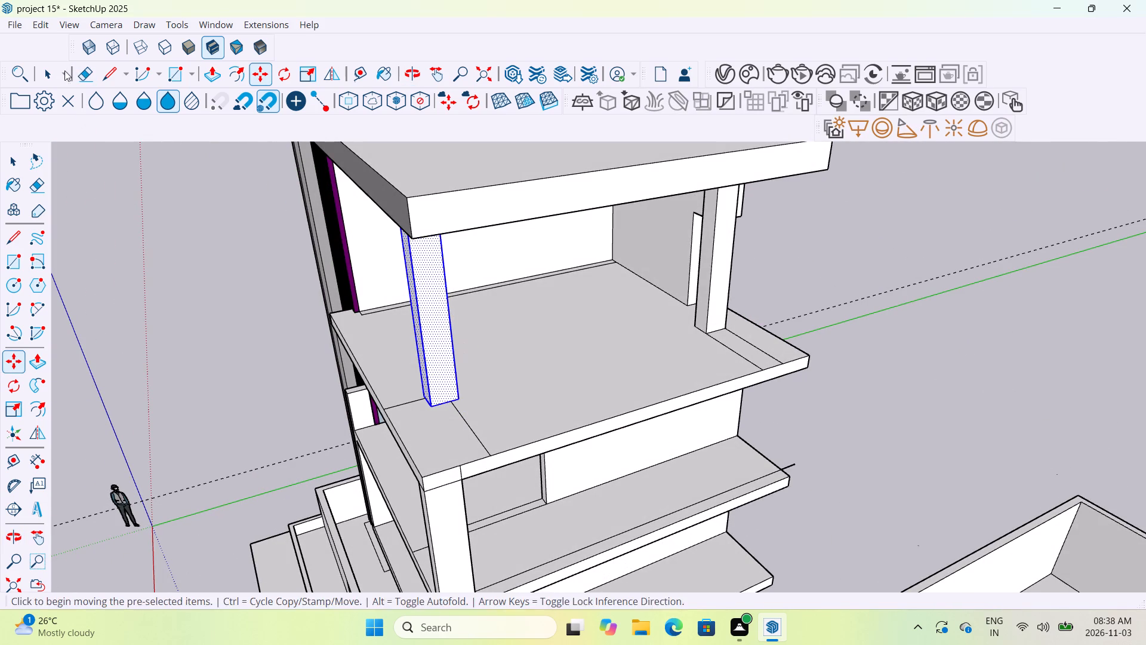
Push the upper slab's front edge back in stages to slightly behind the wall face below, clearing space beneath the front column.
left_click(48, 73)
left_click(210, 80)
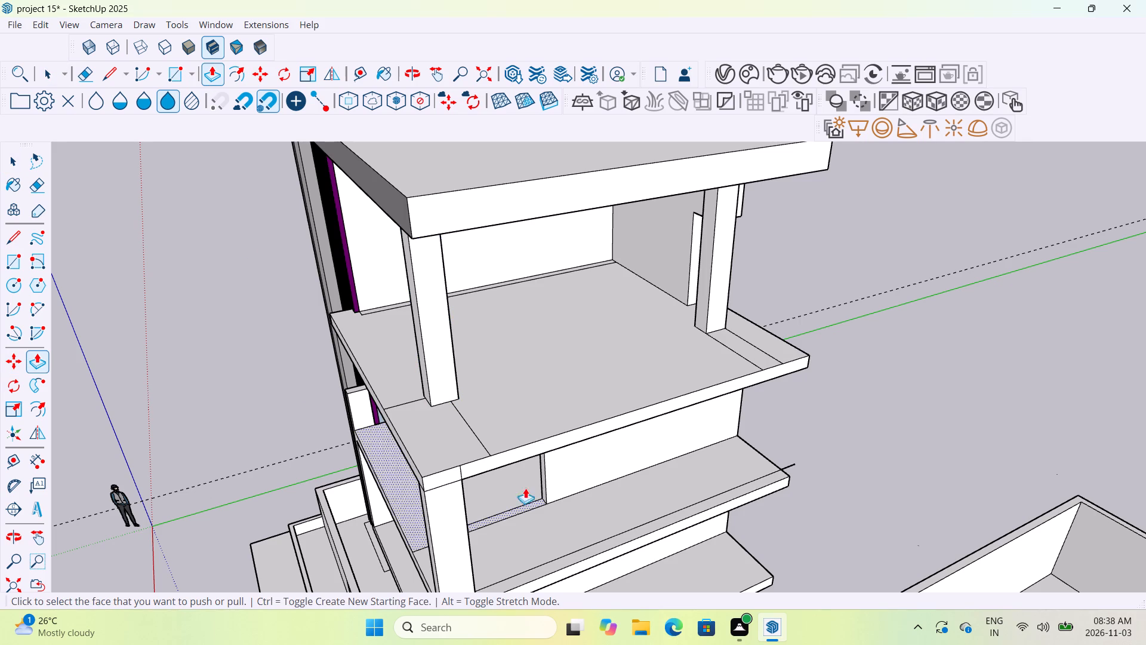
left_click(523, 445)
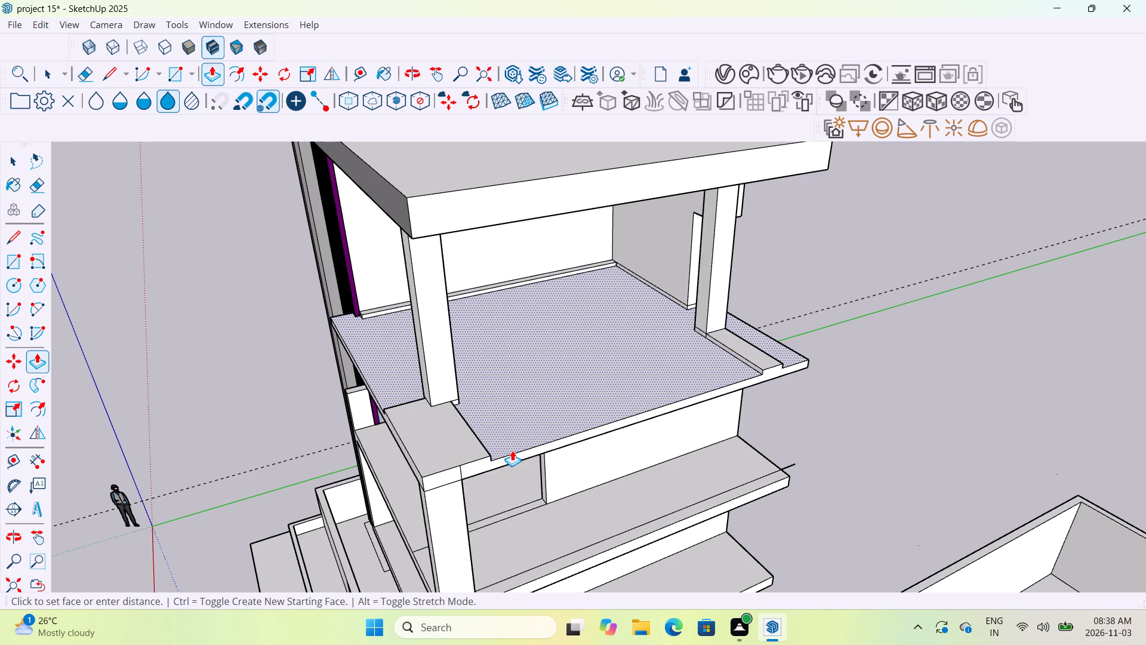
key("Escape")
left_click(512, 449)
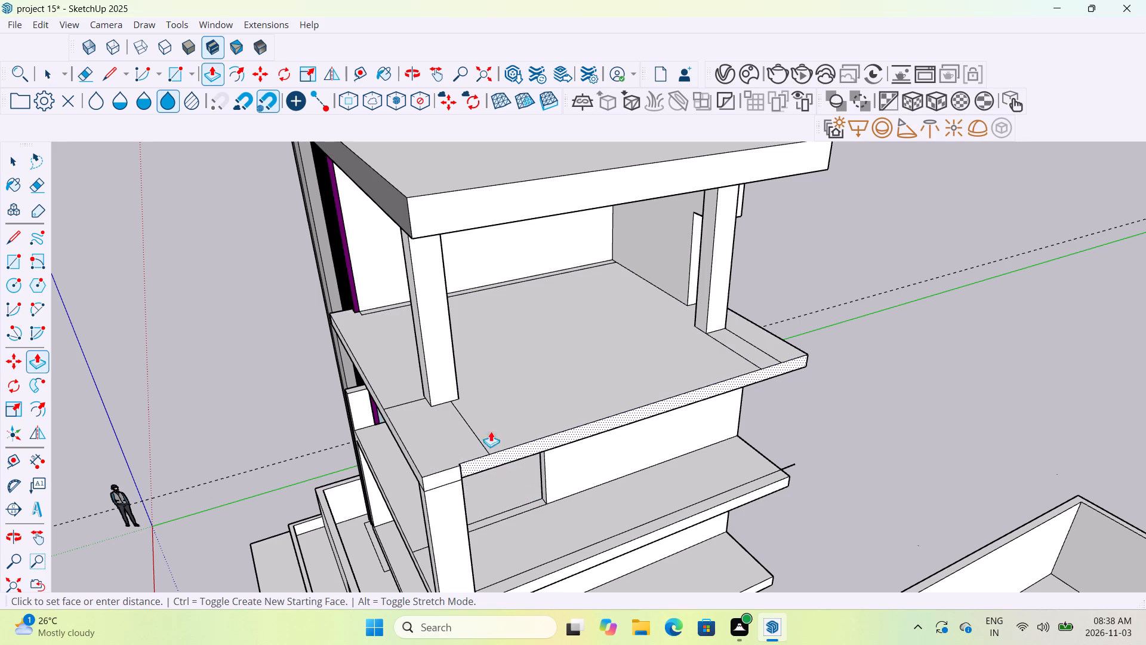
left_click(377, 348)
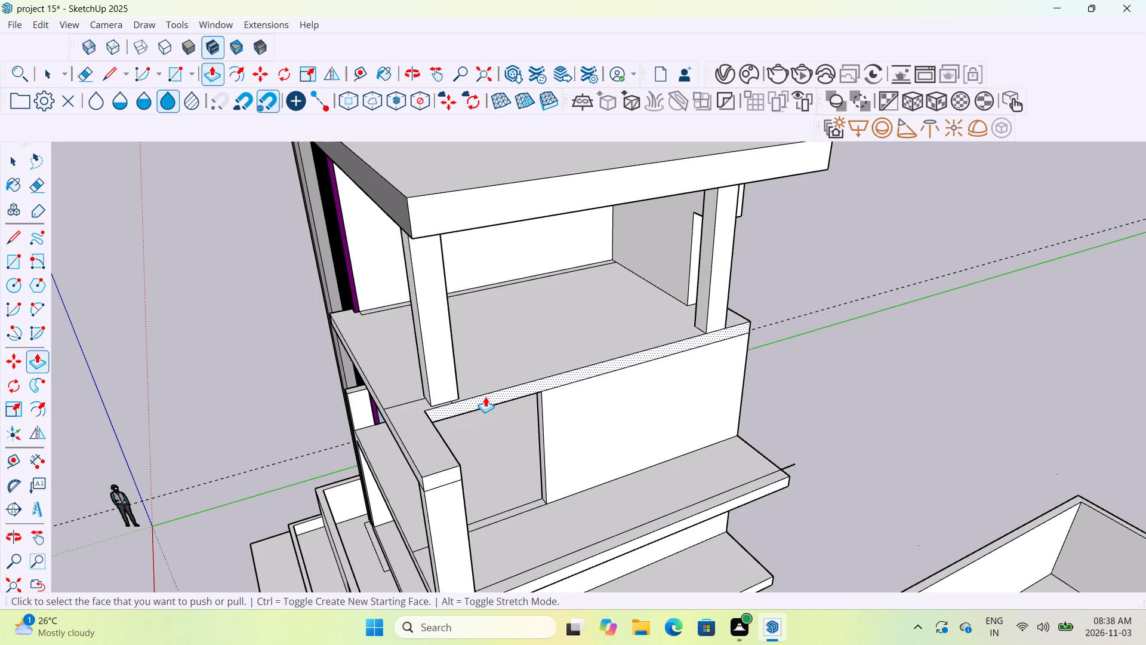
left_click(485, 391)
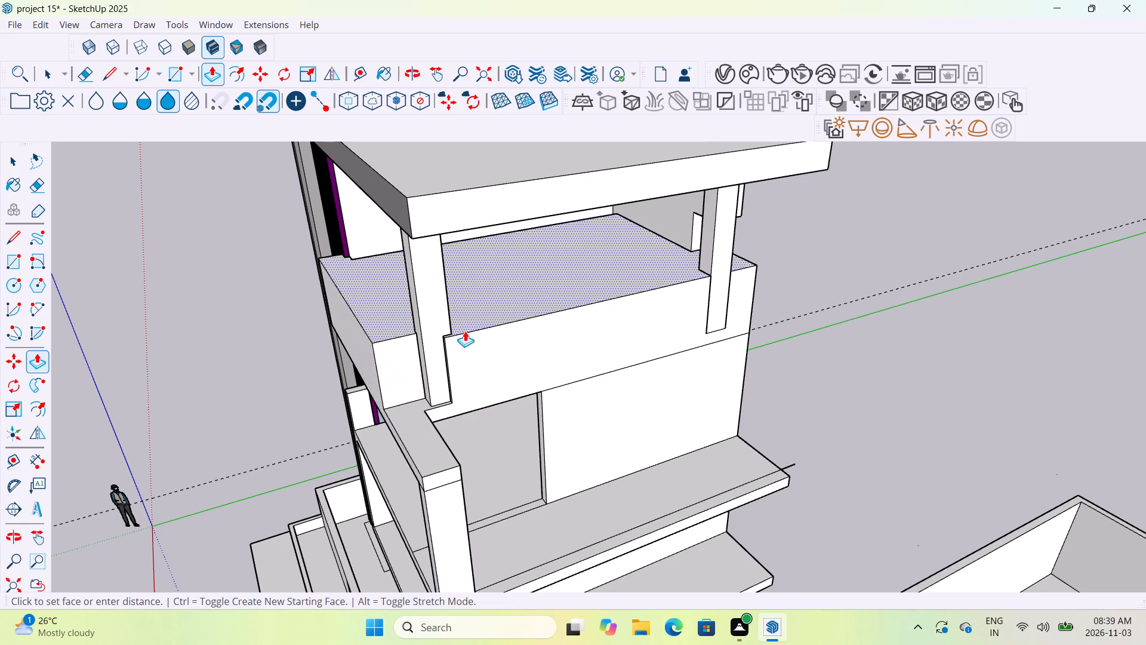
key("Escape")
left_click(475, 400)
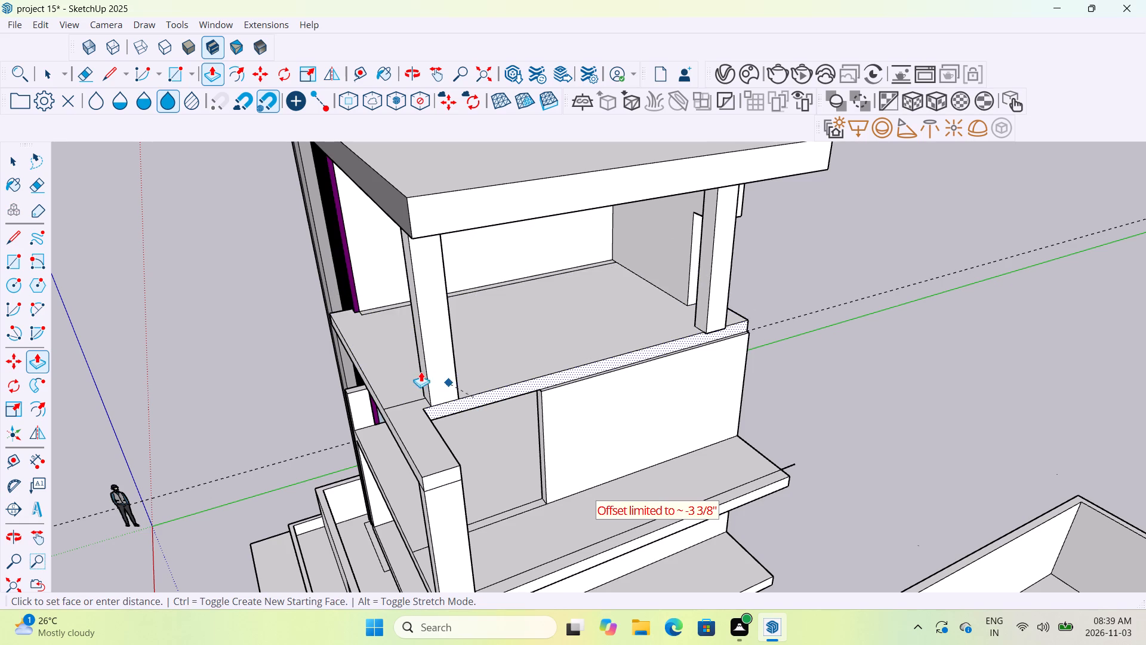
left_click(415, 364)
left_click(482, 394)
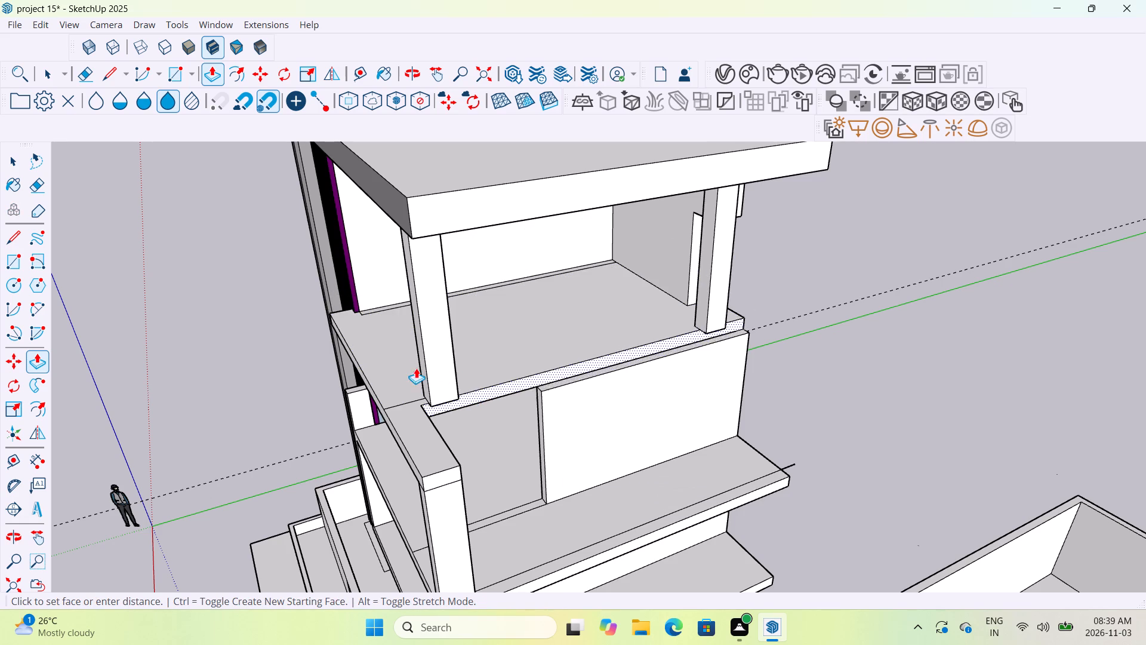
left_click(384, 323)
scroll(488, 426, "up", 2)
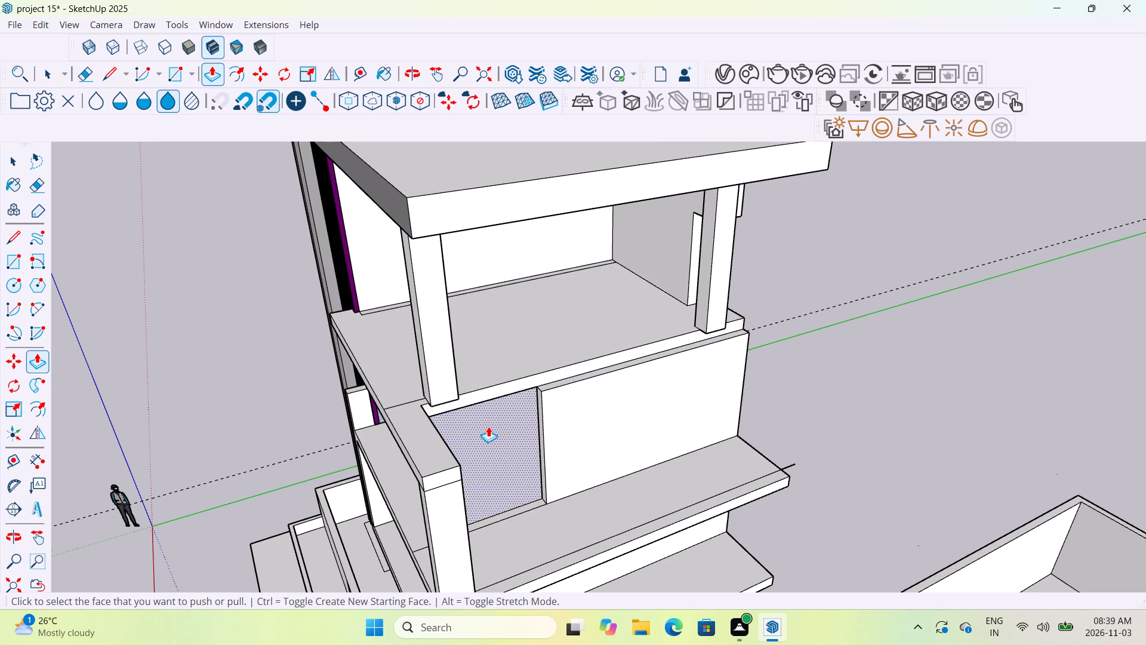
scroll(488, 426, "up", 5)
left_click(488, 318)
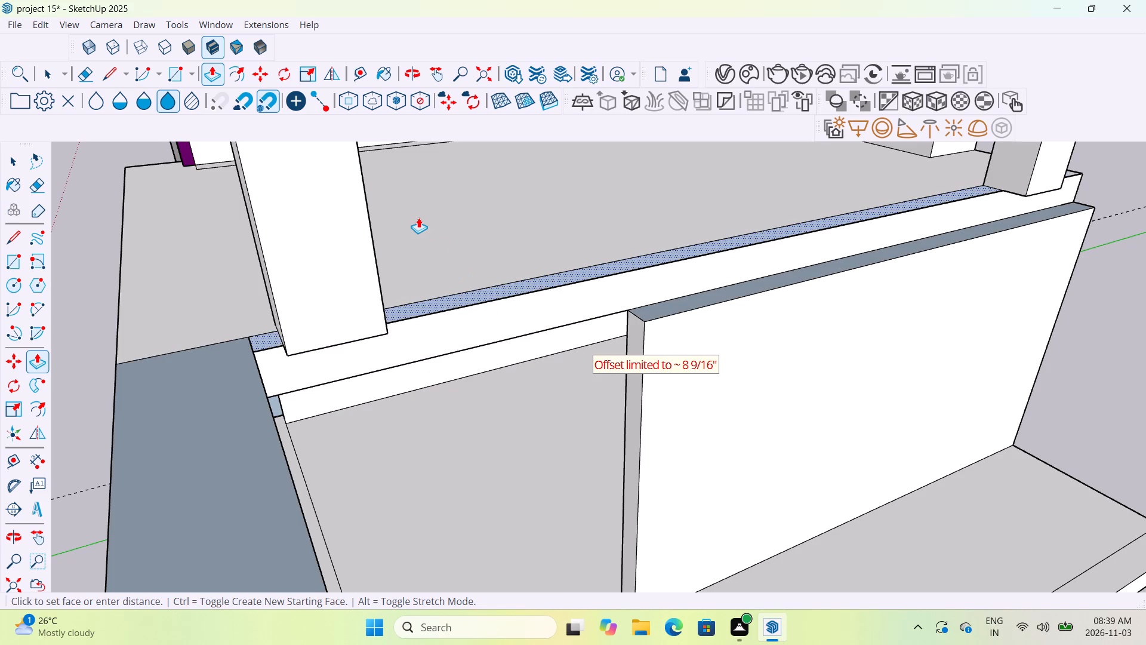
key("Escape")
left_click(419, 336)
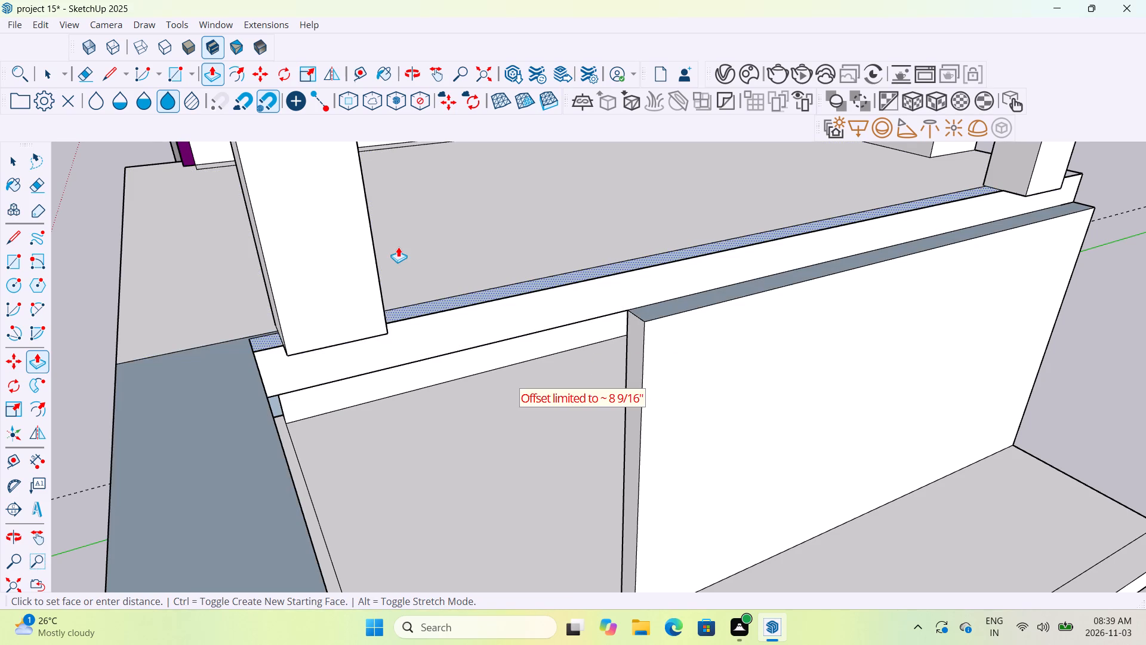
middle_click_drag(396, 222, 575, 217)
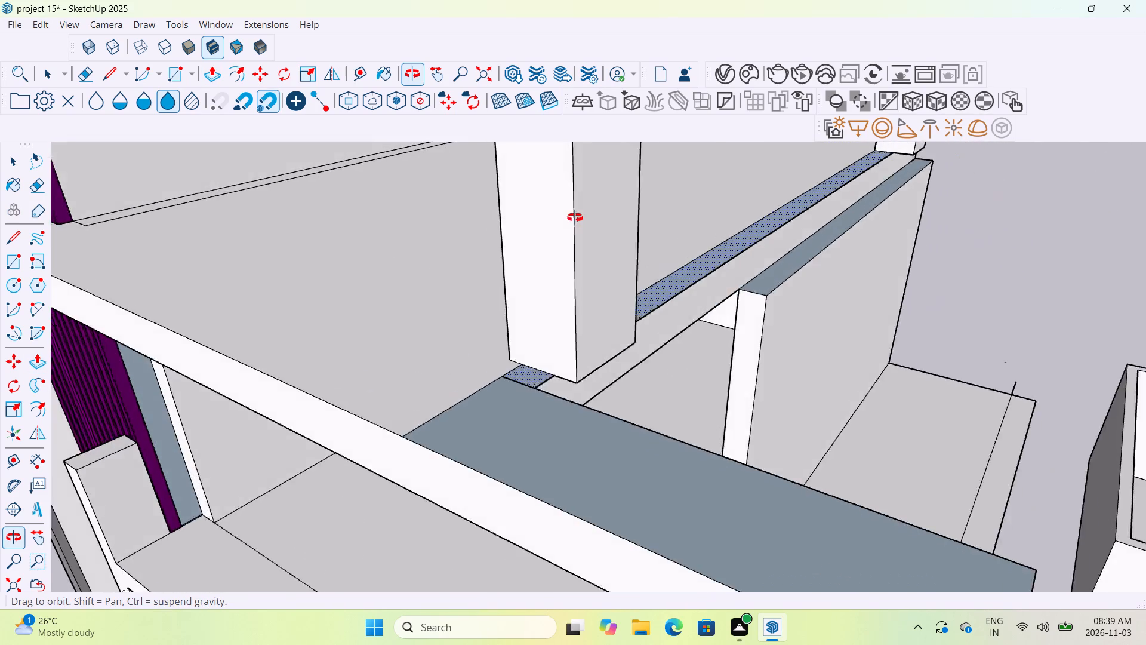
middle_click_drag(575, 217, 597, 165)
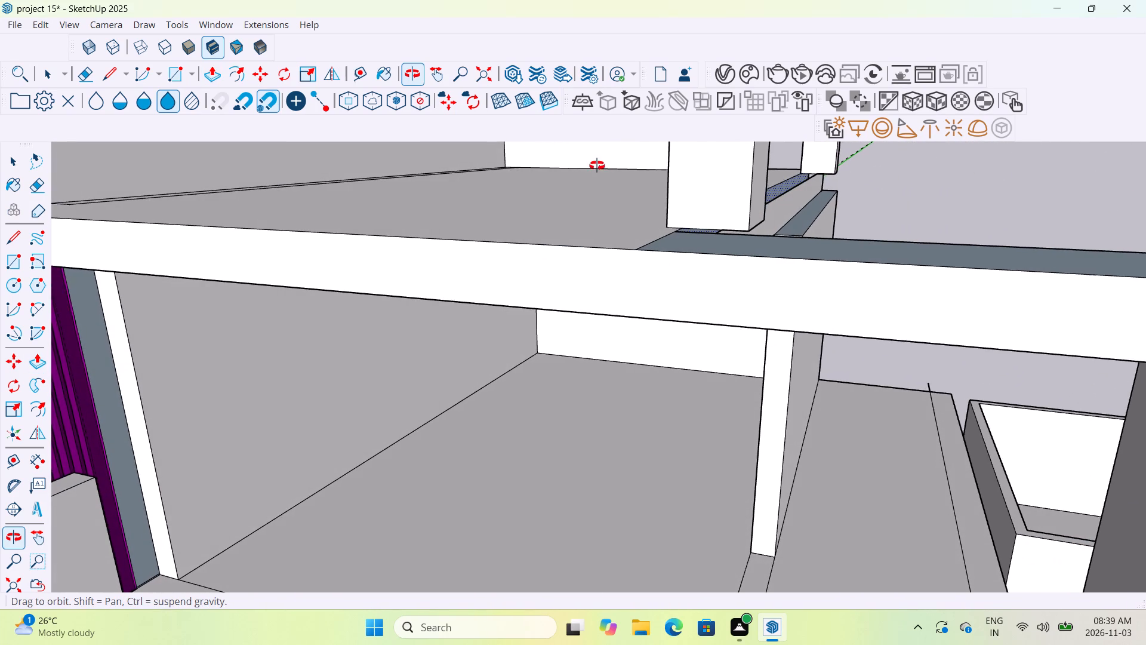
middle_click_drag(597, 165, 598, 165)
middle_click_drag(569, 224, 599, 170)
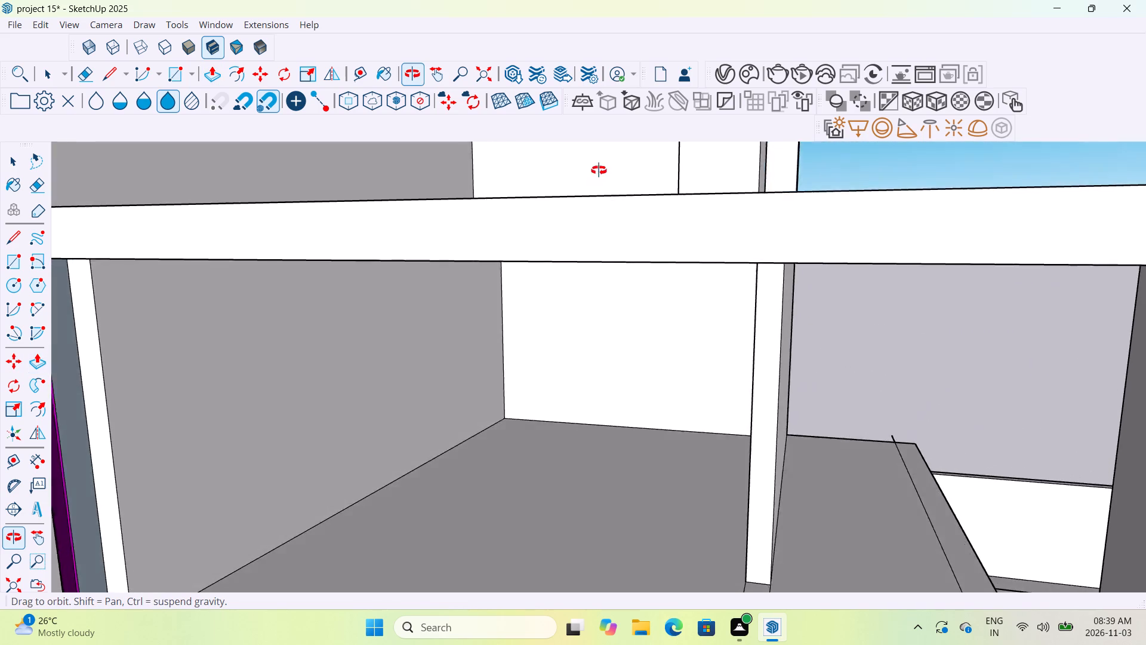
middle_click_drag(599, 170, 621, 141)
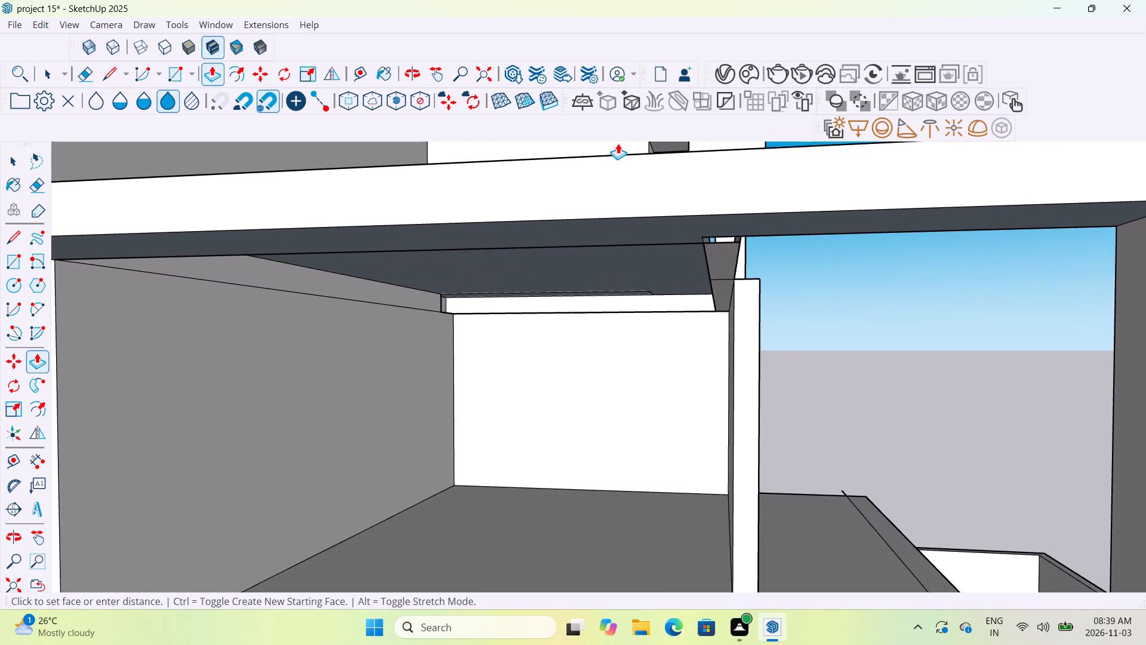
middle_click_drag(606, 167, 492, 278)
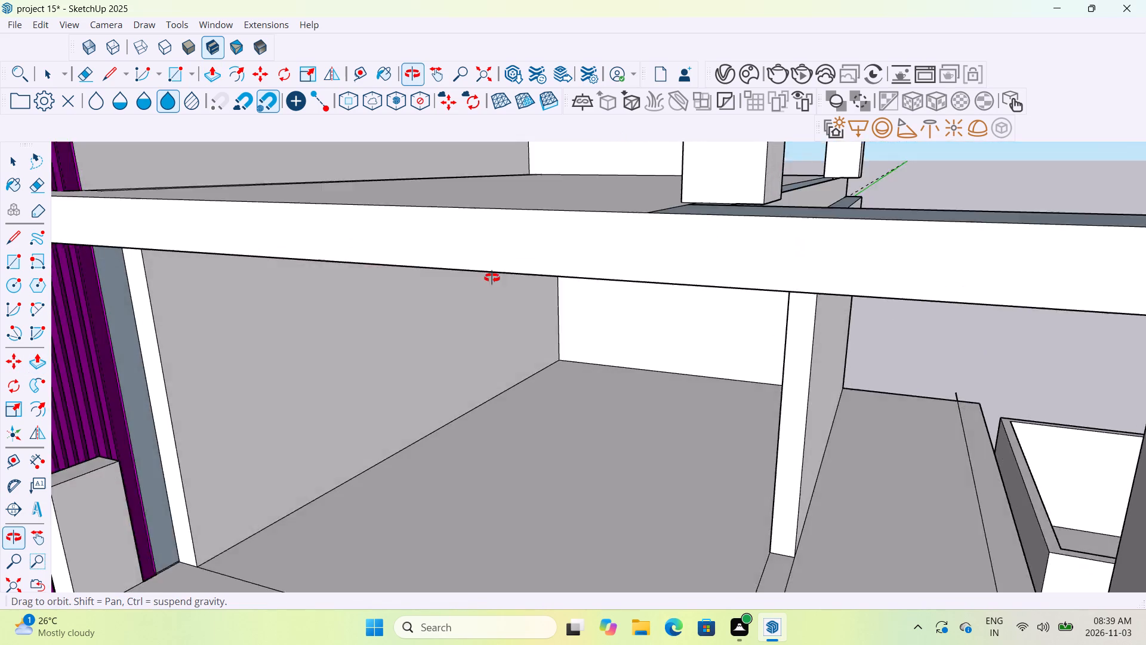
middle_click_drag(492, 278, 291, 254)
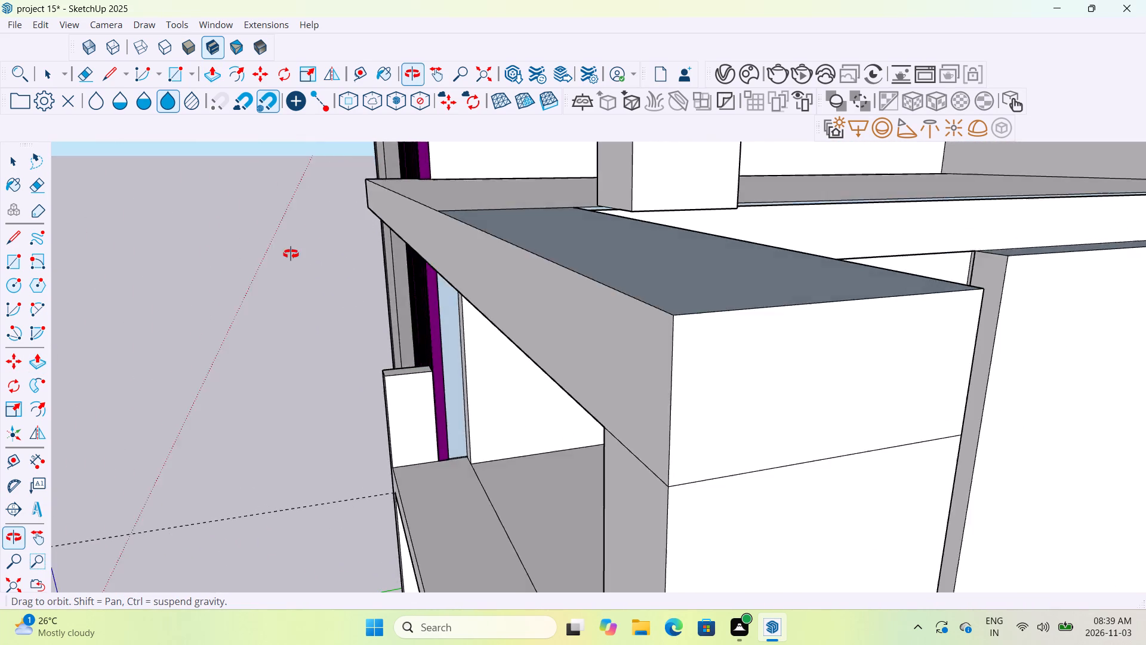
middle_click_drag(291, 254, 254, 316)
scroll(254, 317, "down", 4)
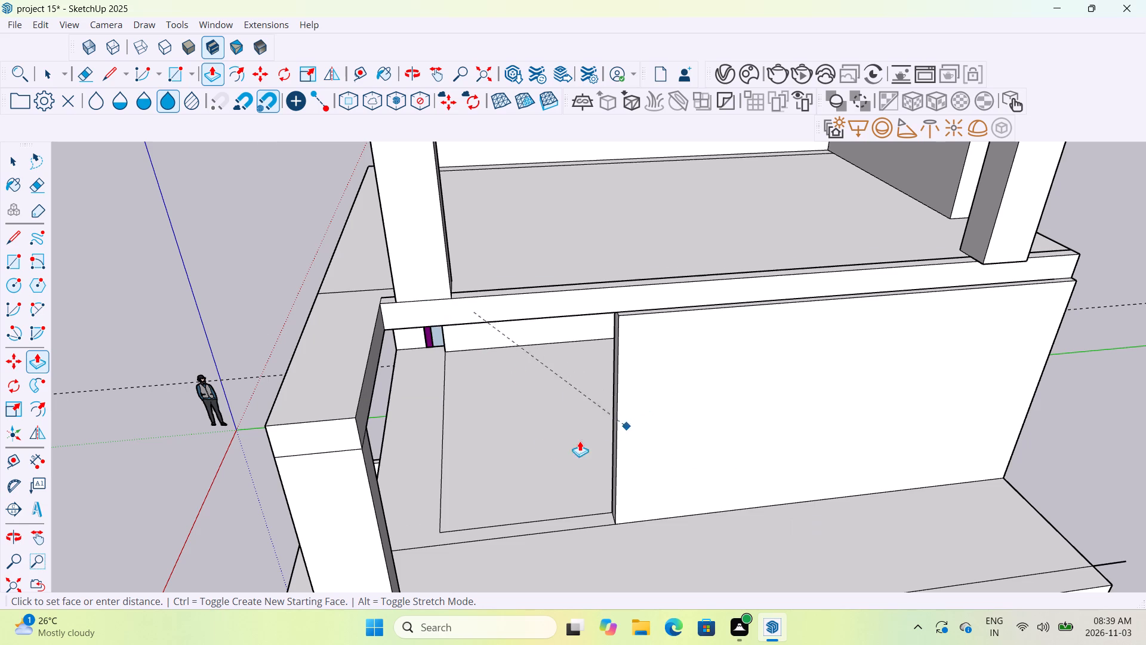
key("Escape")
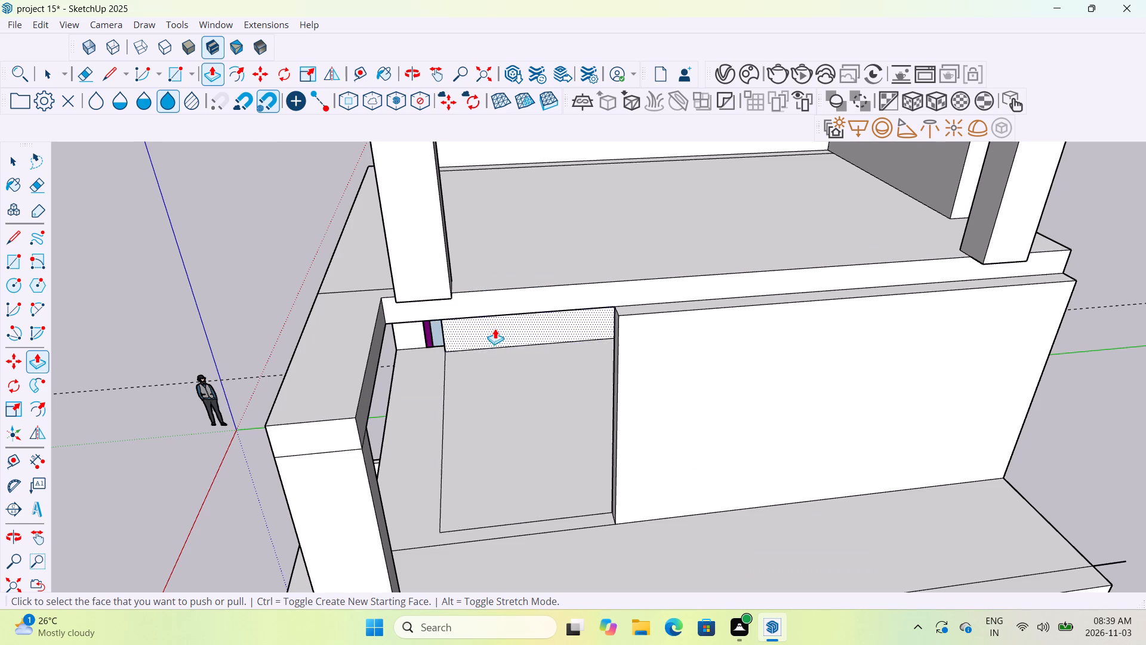
Erase the short line dividing the bottom face of the upper-storey front column.
scroll(475, 308, "up", 6)
middle_click_drag(398, 320, 388, 214)
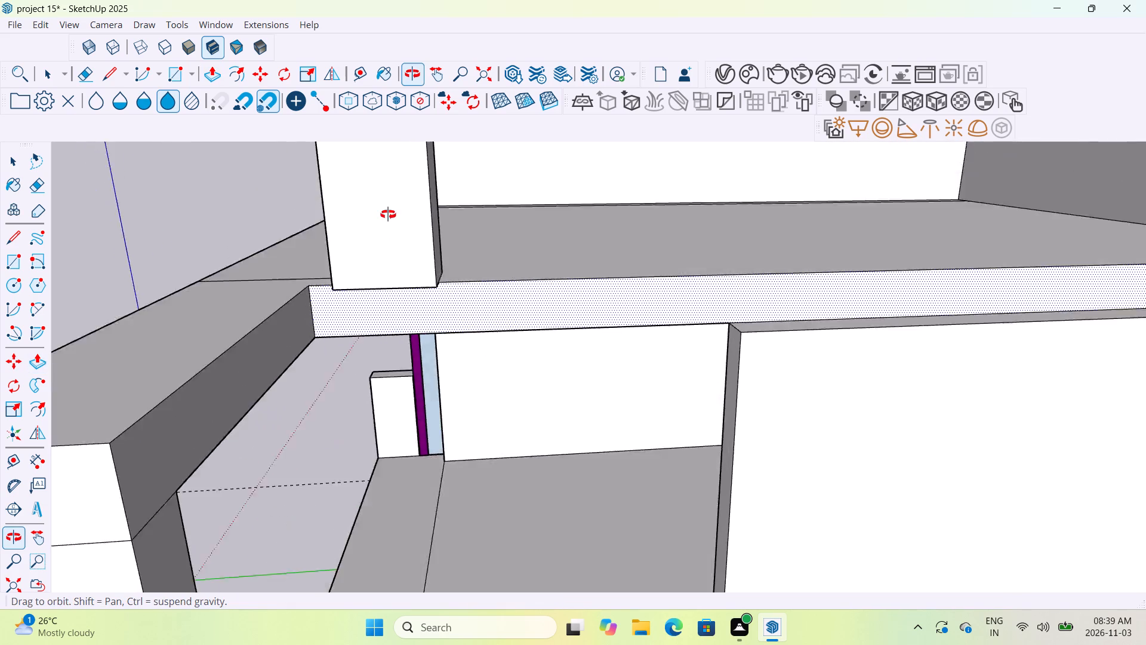
middle_click_drag(388, 214, 412, 142)
middle_click_drag(398, 316, 431, 209)
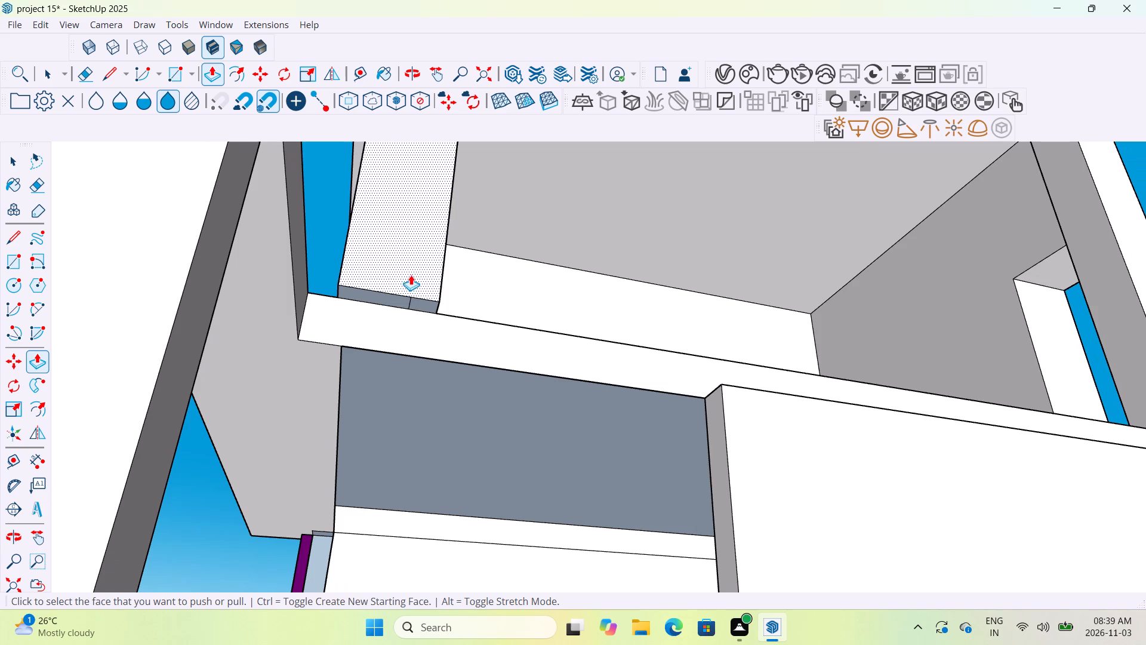
middle_click_drag(409, 293, 452, 222)
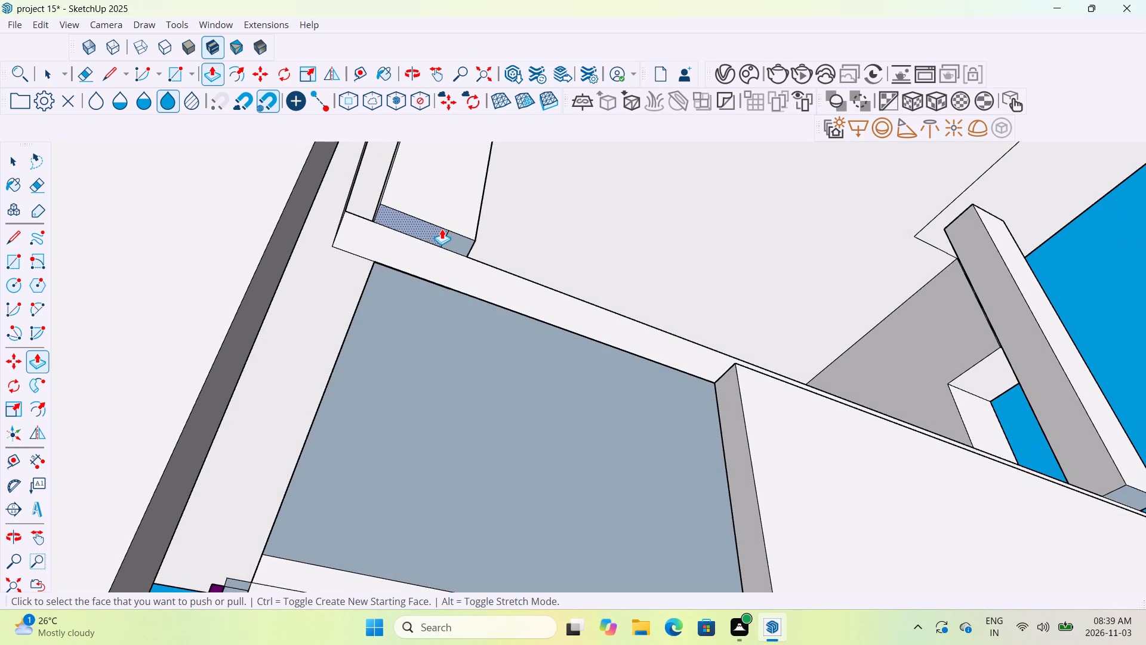
scroll(435, 244, "up", 4)
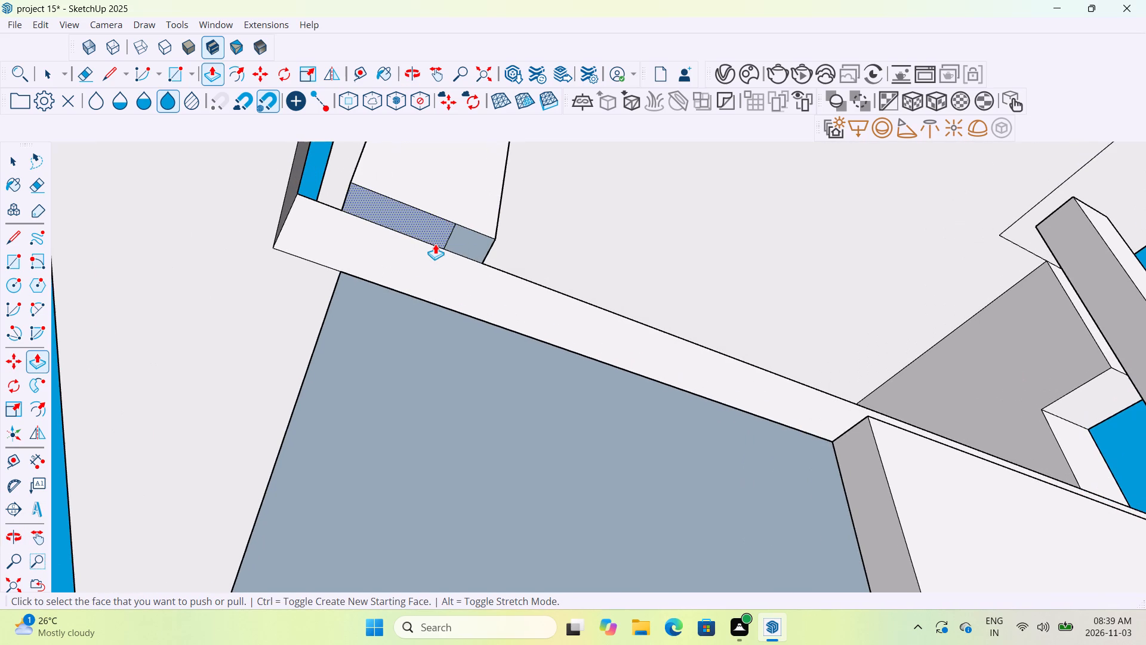
left_click(112, 74)
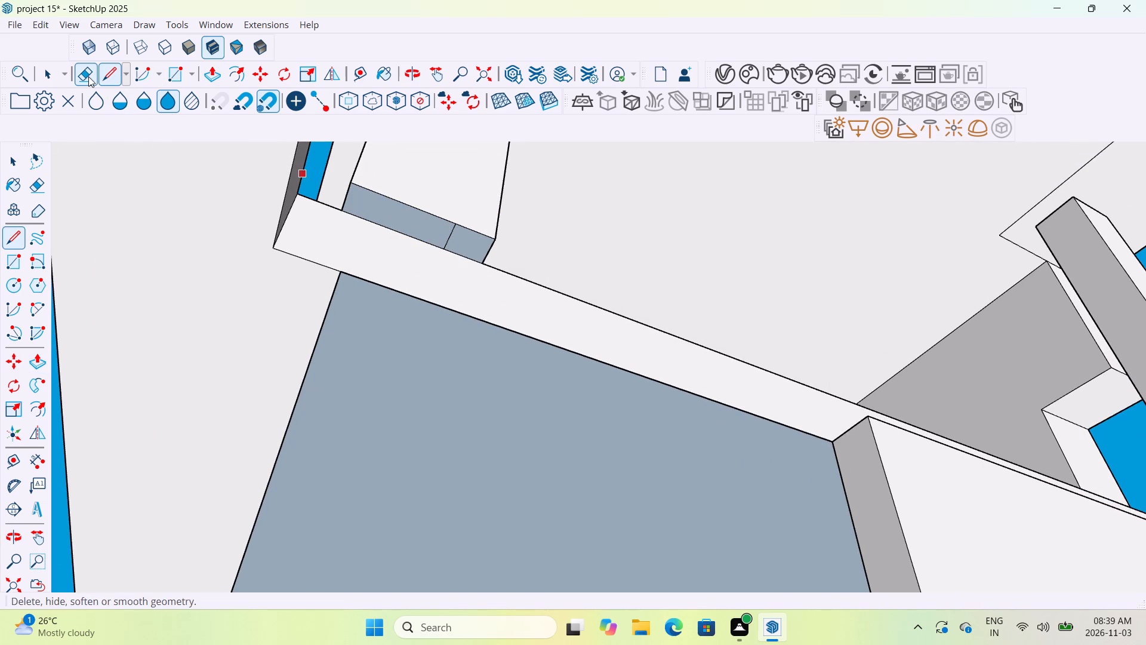
left_click(88, 76)
left_click_drag(436, 233, 455, 234)
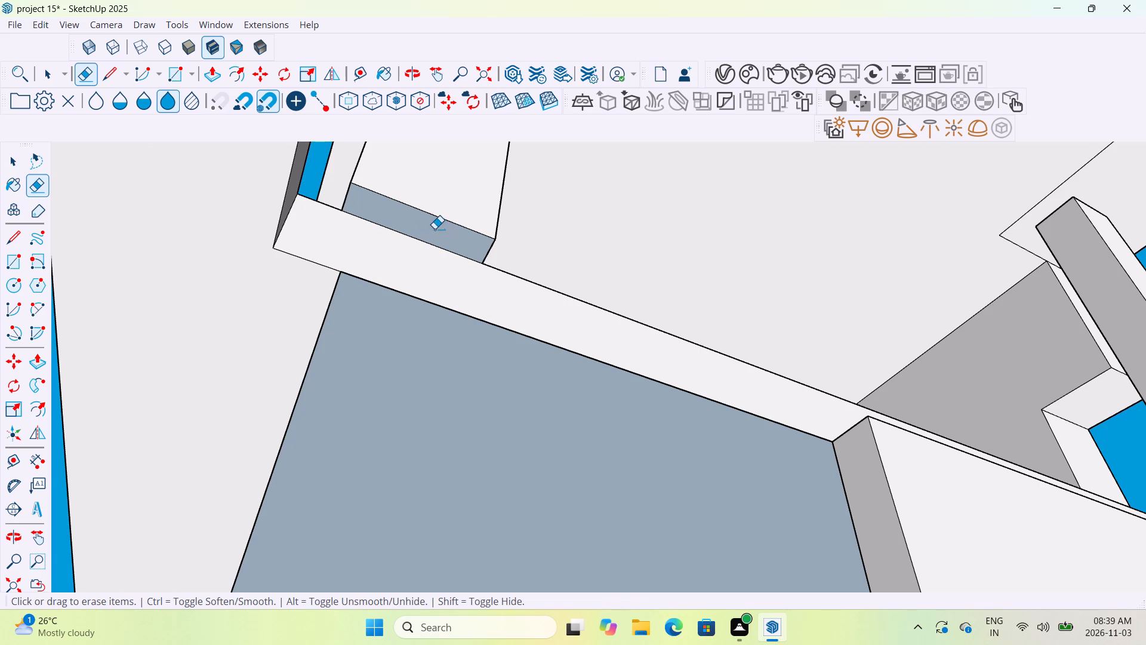
Extend the front column's bottom face downward with Push/Pull until it meets the floor of the lower slab.
left_click(218, 76)
left_click(390, 202)
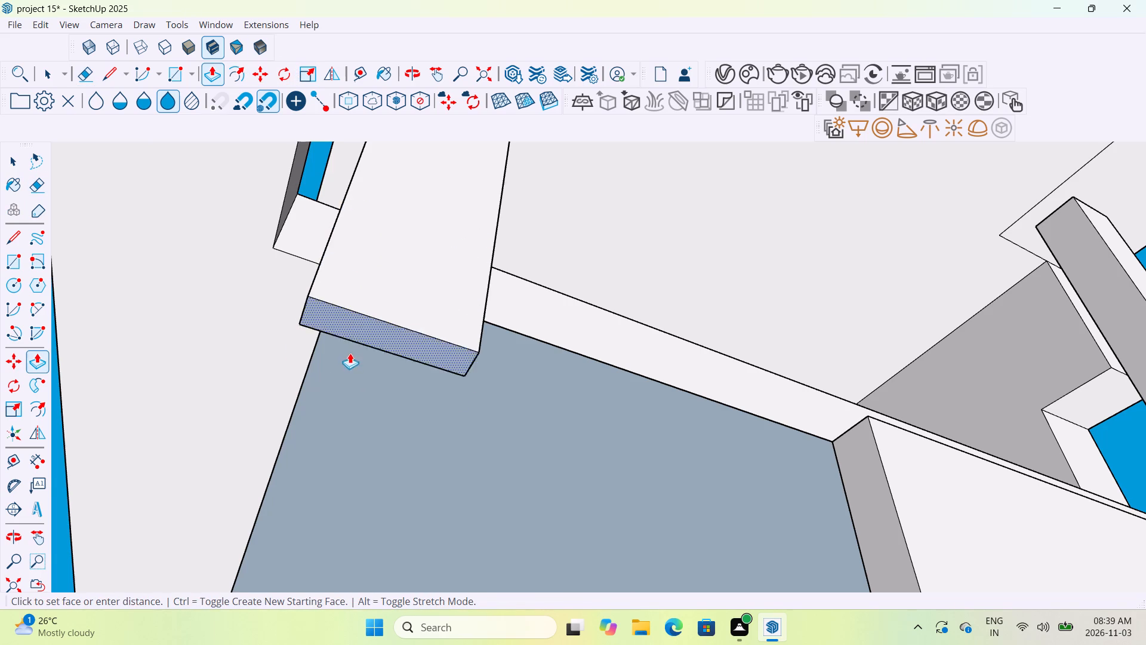
middle_click_drag(349, 359, 630, 394)
scroll(630, 394, "down", 7)
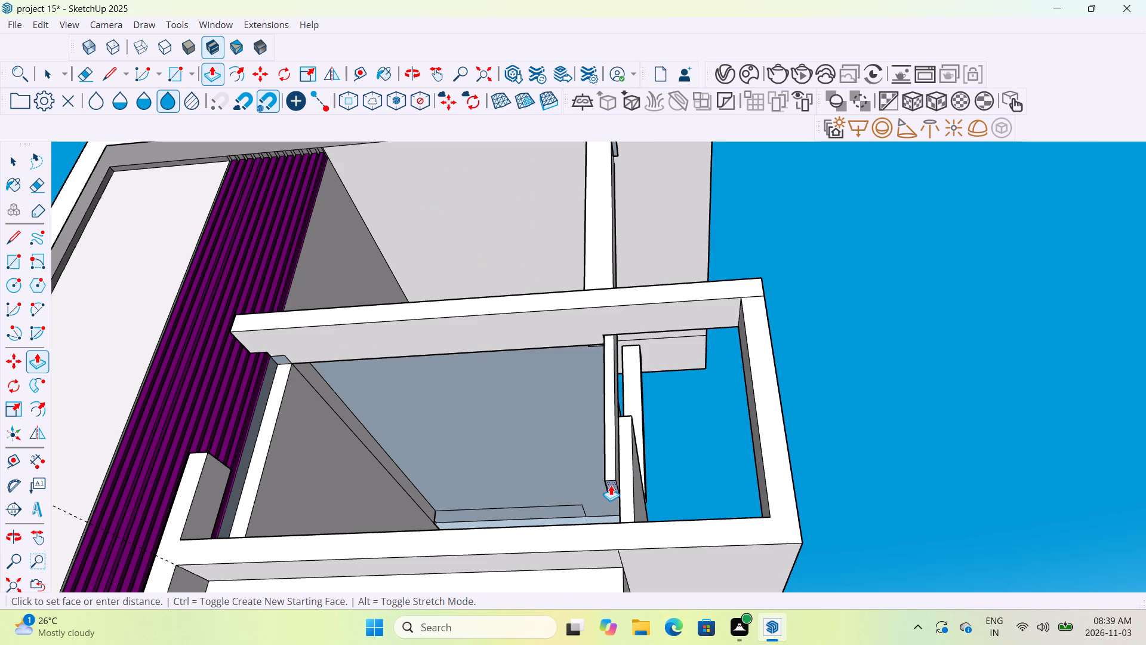
middle_click_drag(611, 485, 618, 587)
scroll(618, 587, "down", 6)
scroll(668, 526, "down", 12)
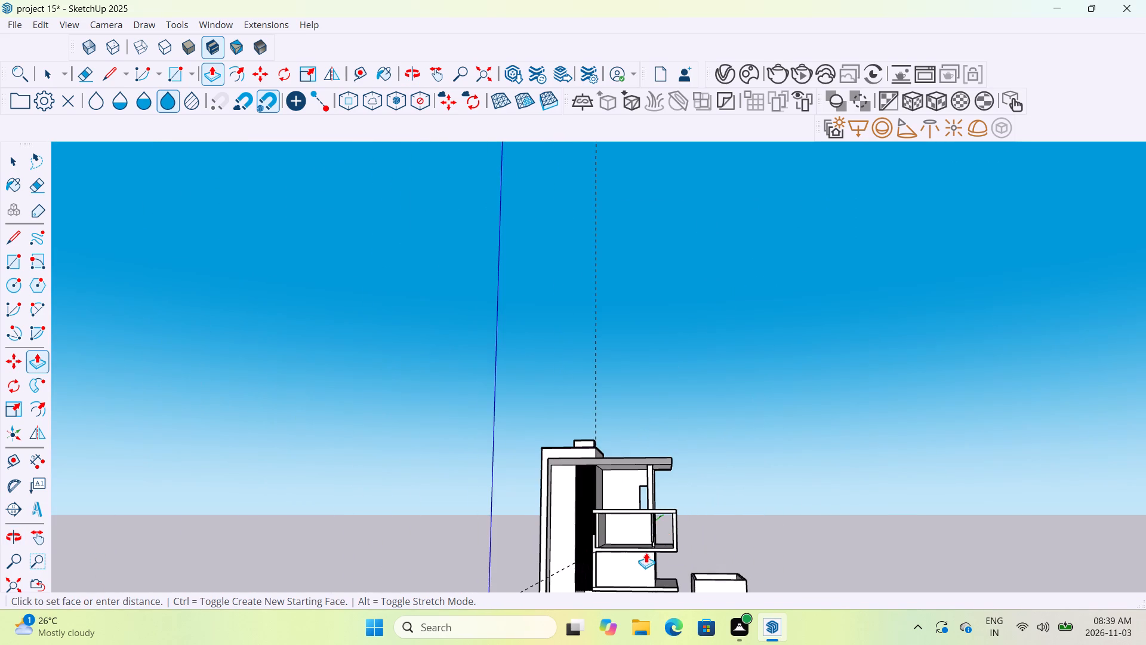
middle_click_drag(646, 552, 650, 589)
scroll(656, 533, "up", 14)
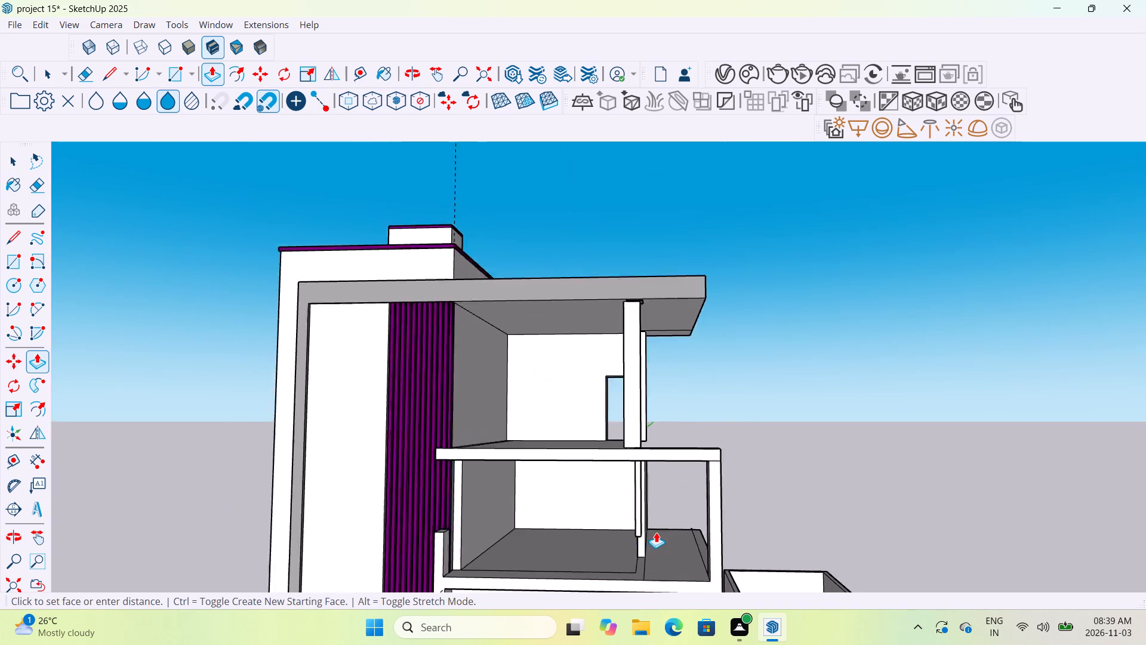
scroll(656, 532, "up", 3)
scroll(647, 554, "down", 6)
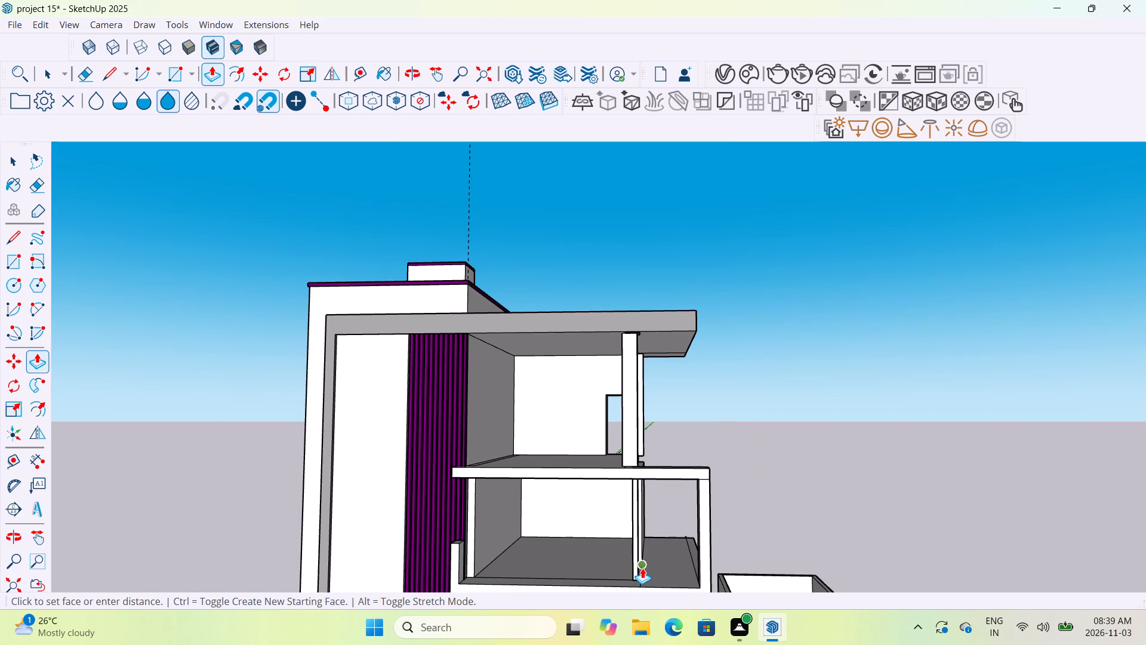
scroll(642, 574, "down", 12)
scroll(657, 564, "up", 3)
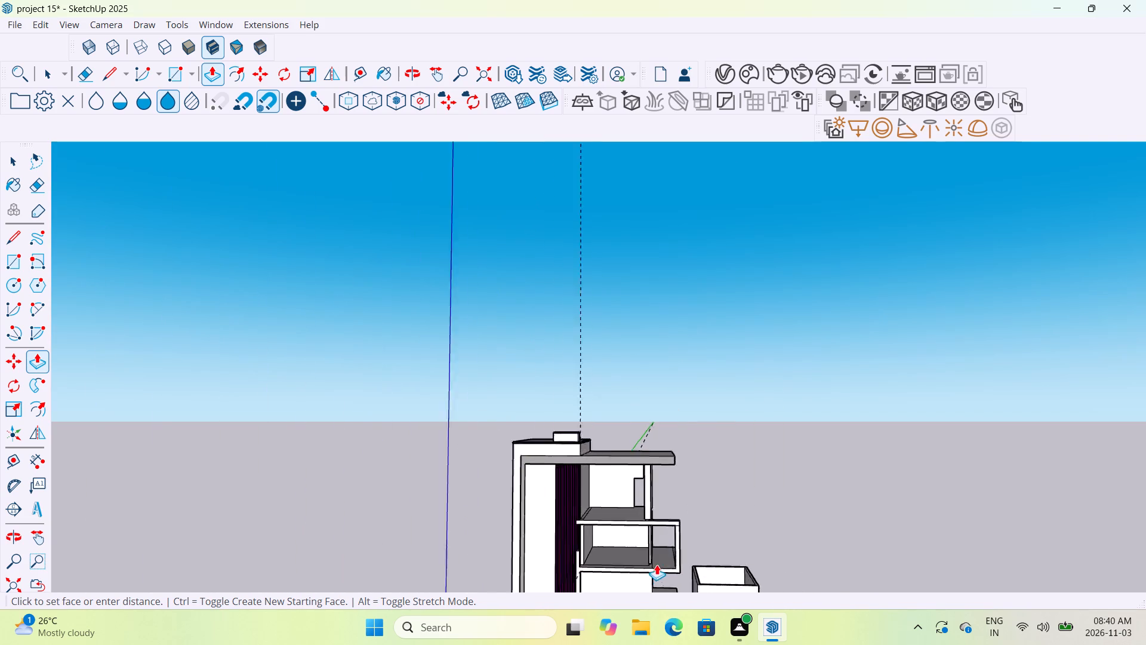
scroll(657, 564, "up", 16)
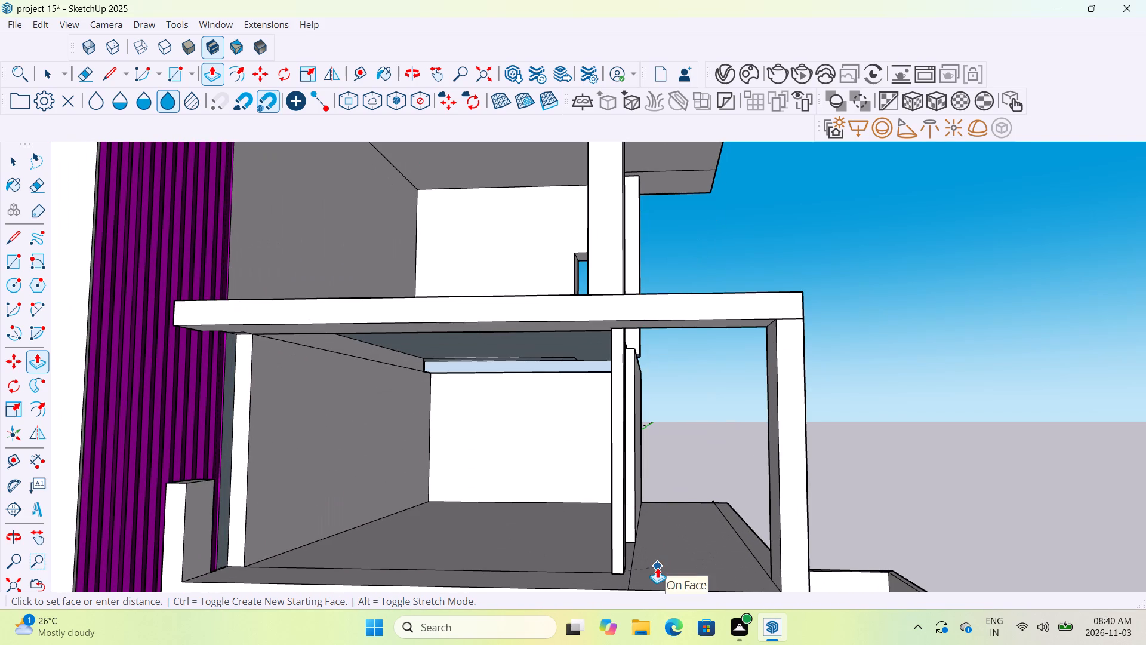
left_click(661, 579)
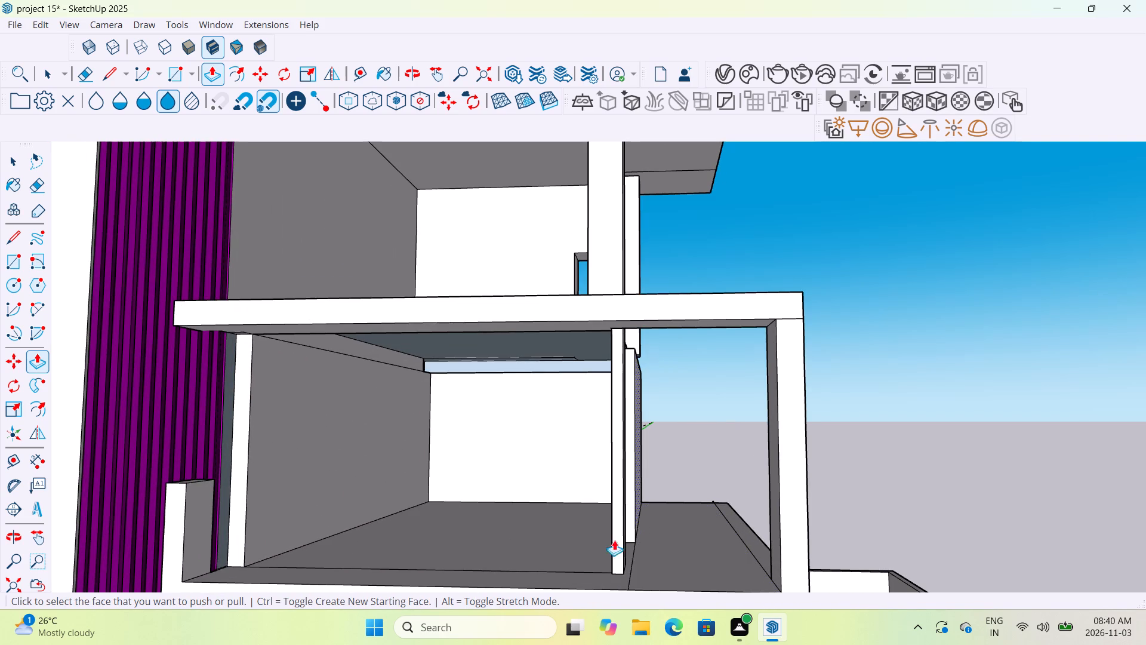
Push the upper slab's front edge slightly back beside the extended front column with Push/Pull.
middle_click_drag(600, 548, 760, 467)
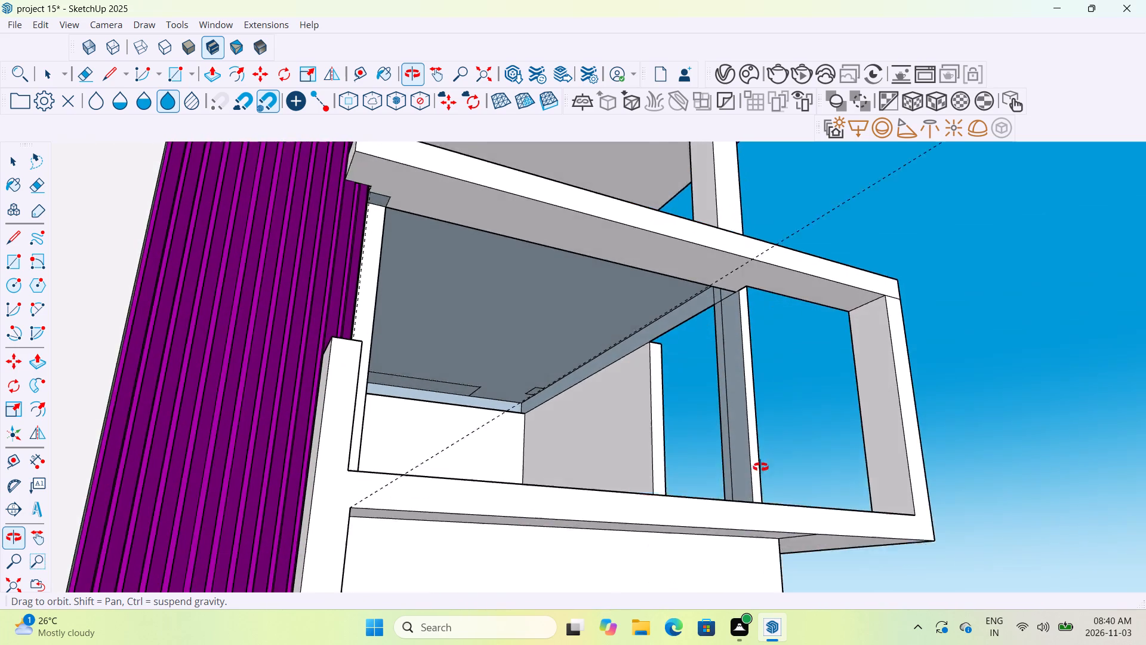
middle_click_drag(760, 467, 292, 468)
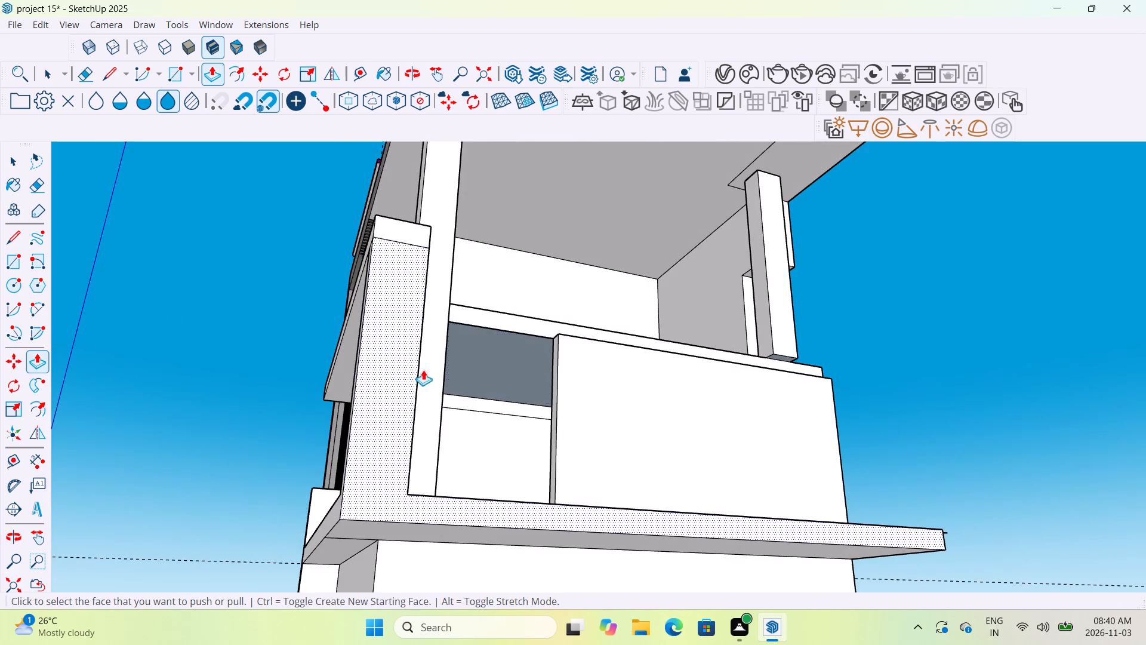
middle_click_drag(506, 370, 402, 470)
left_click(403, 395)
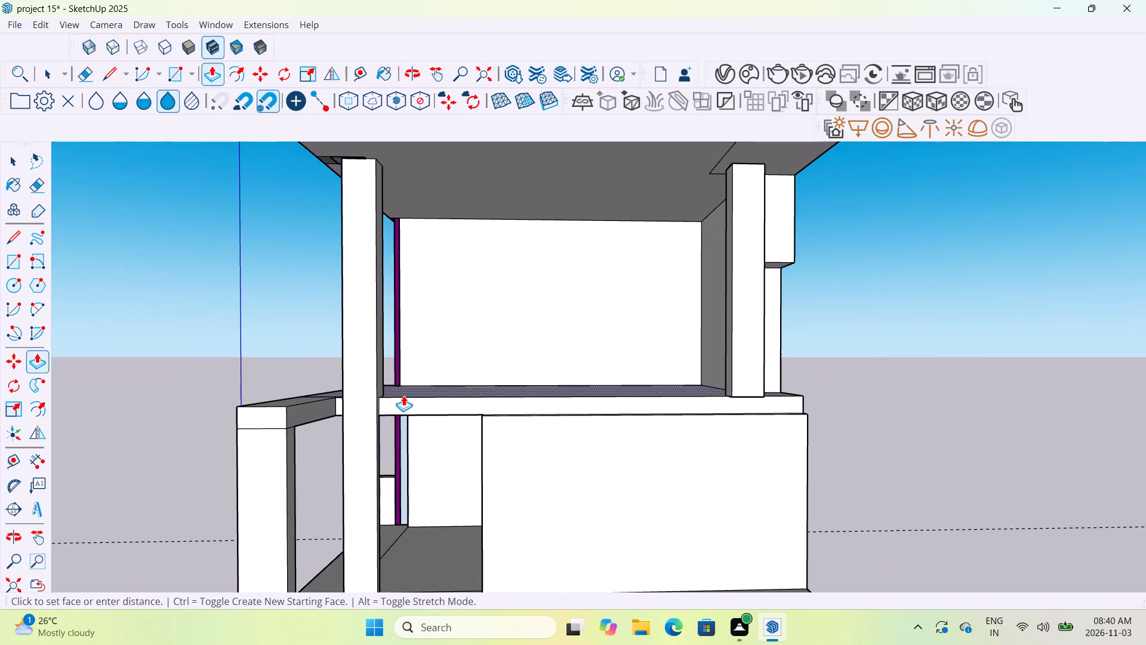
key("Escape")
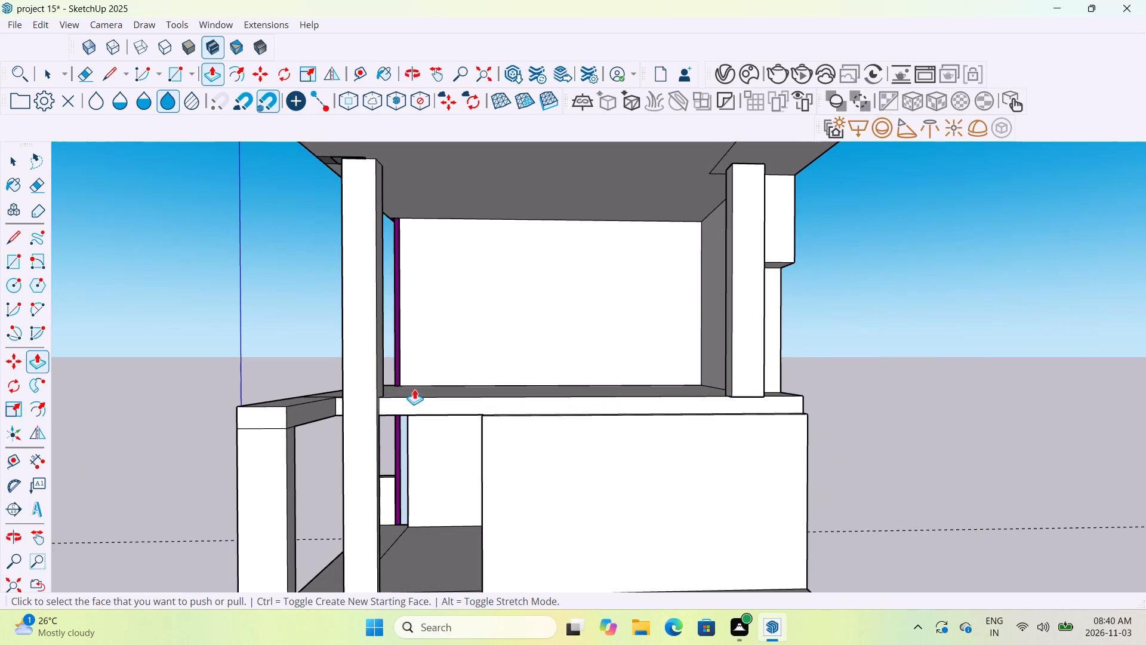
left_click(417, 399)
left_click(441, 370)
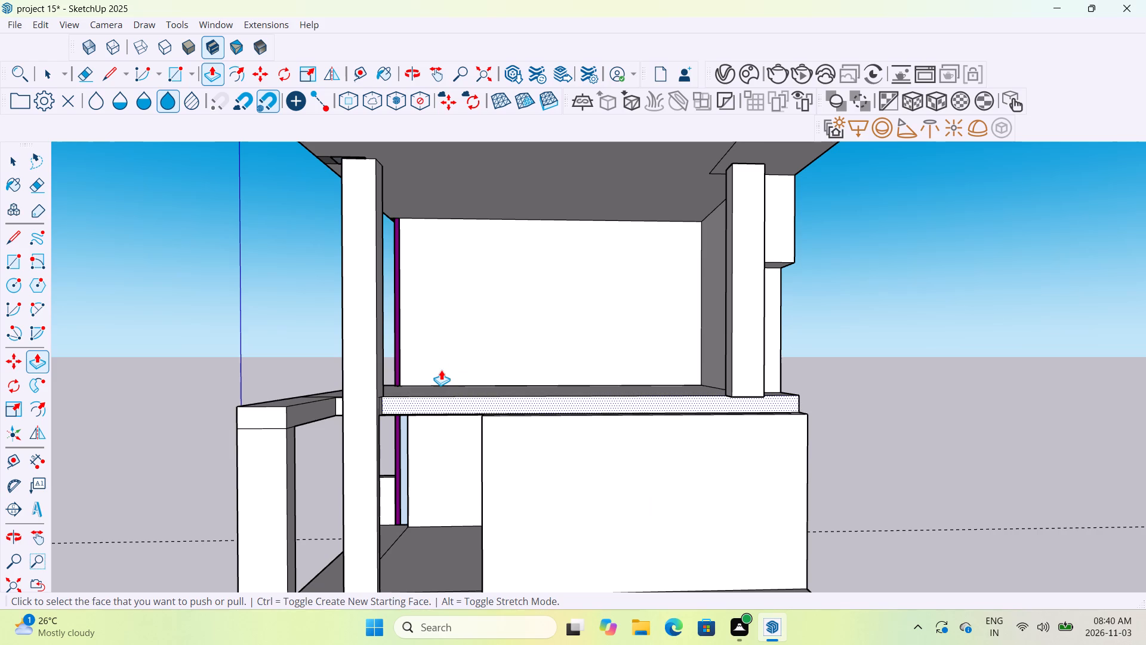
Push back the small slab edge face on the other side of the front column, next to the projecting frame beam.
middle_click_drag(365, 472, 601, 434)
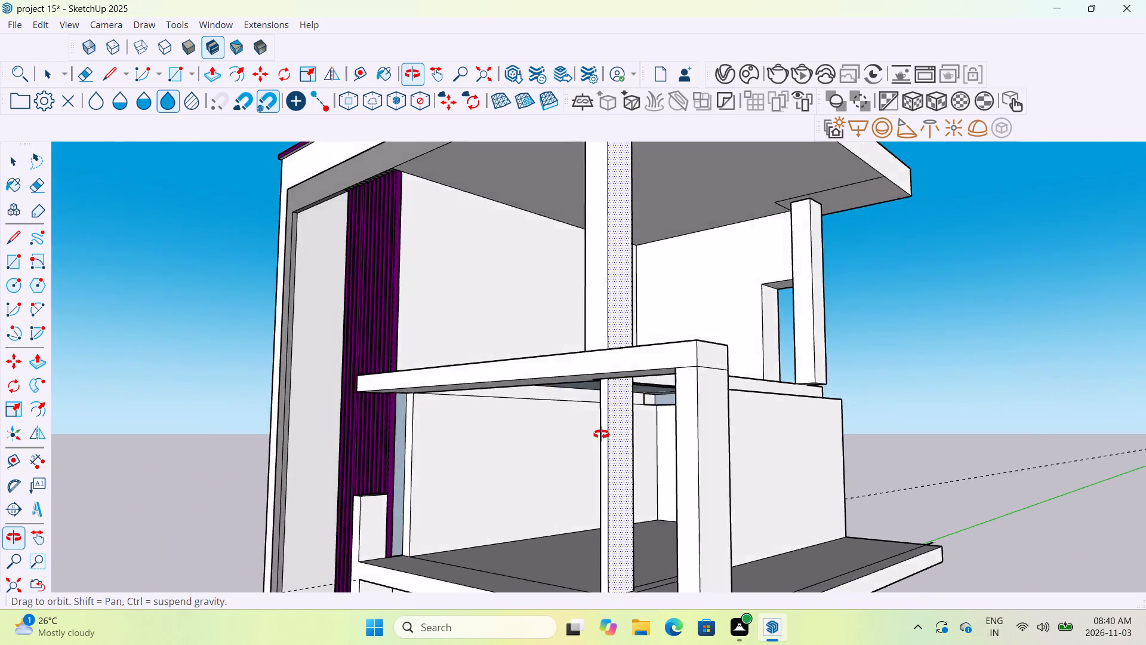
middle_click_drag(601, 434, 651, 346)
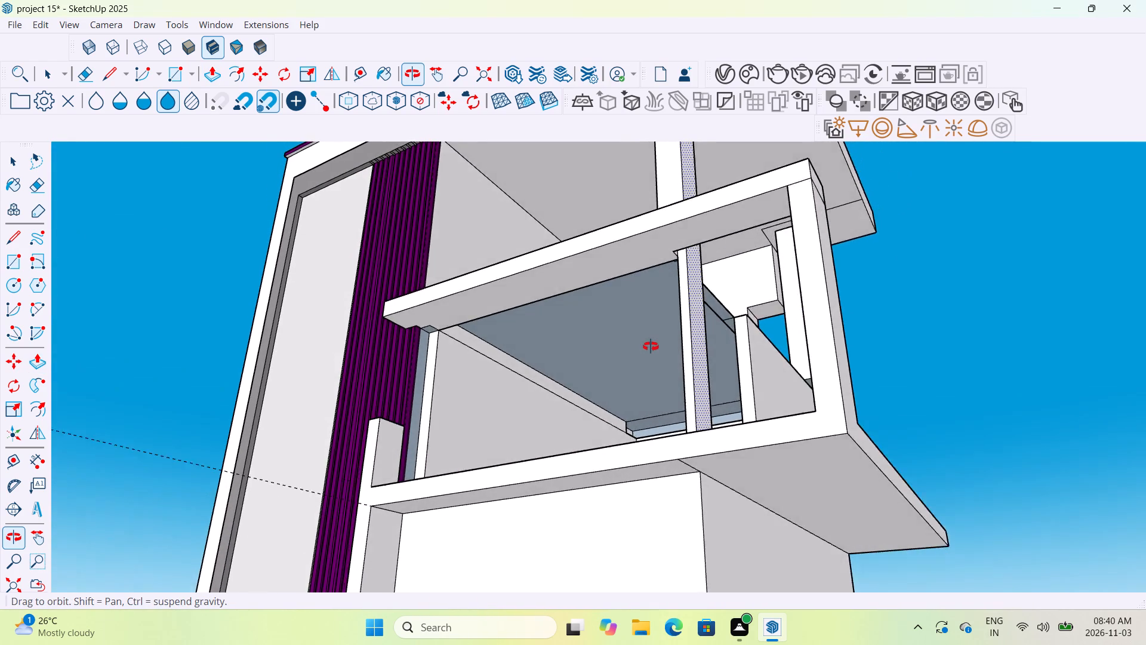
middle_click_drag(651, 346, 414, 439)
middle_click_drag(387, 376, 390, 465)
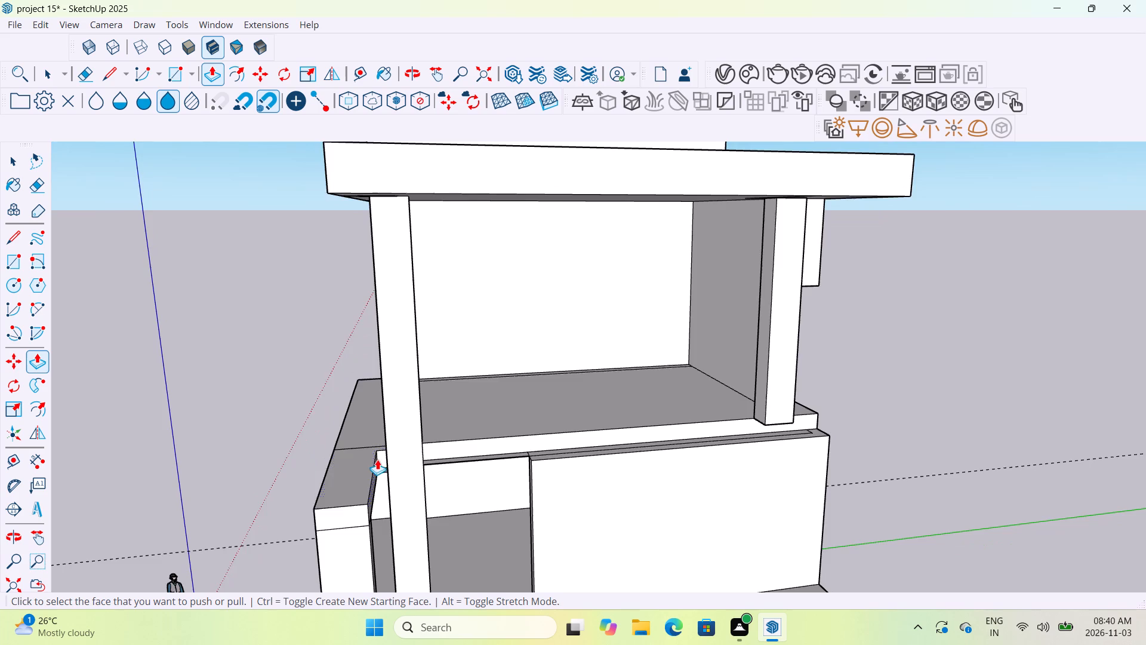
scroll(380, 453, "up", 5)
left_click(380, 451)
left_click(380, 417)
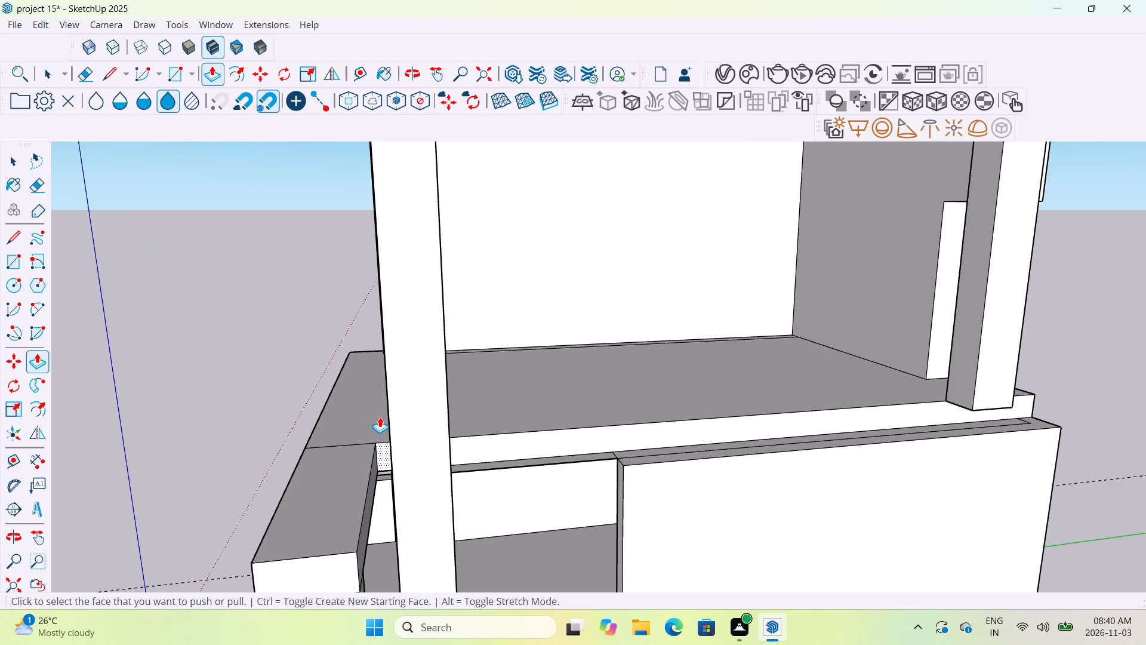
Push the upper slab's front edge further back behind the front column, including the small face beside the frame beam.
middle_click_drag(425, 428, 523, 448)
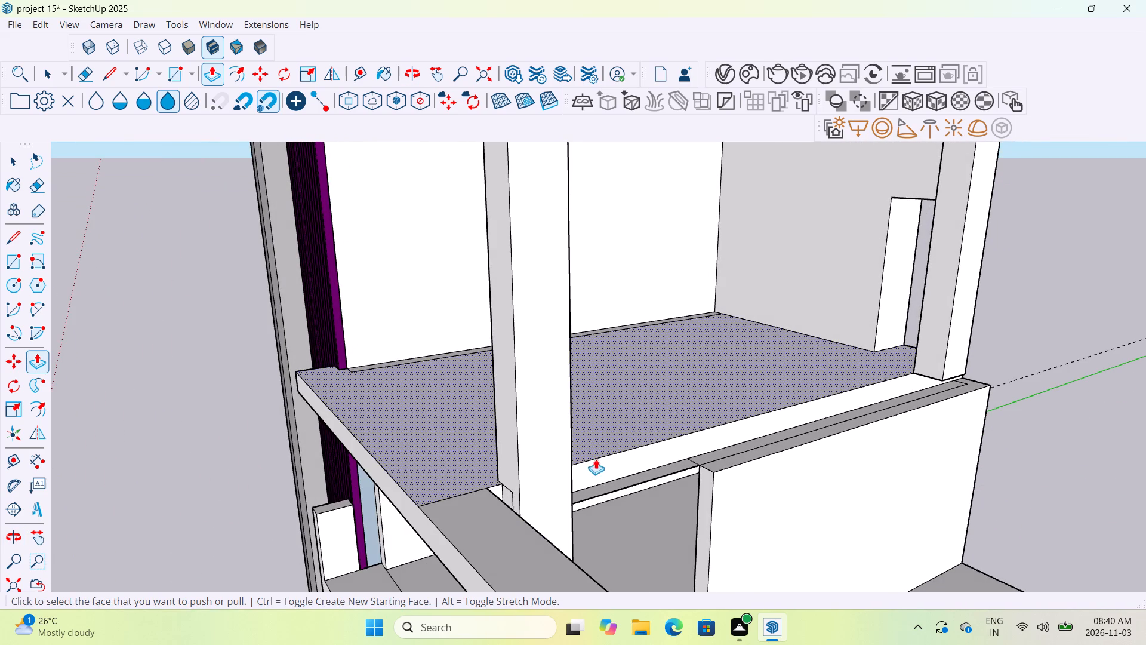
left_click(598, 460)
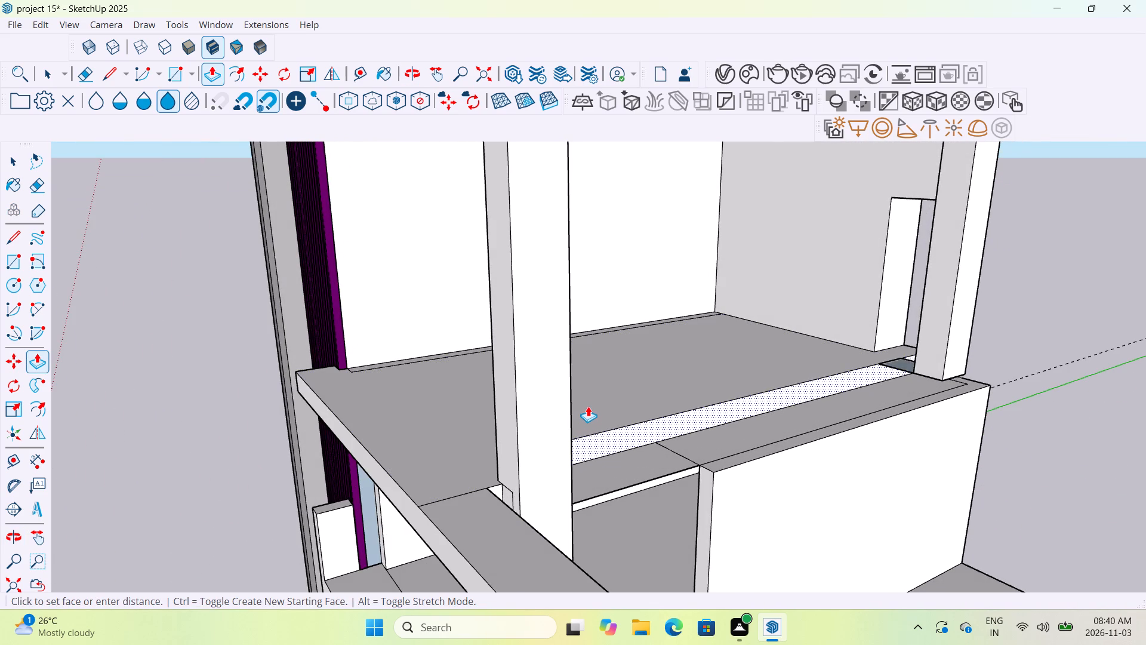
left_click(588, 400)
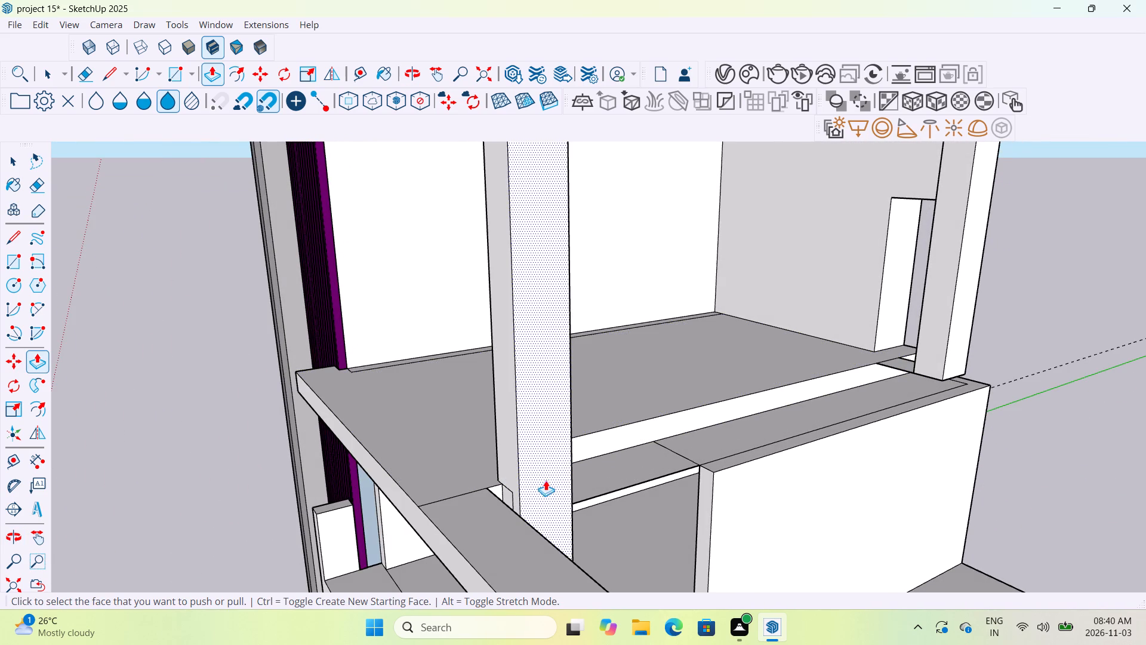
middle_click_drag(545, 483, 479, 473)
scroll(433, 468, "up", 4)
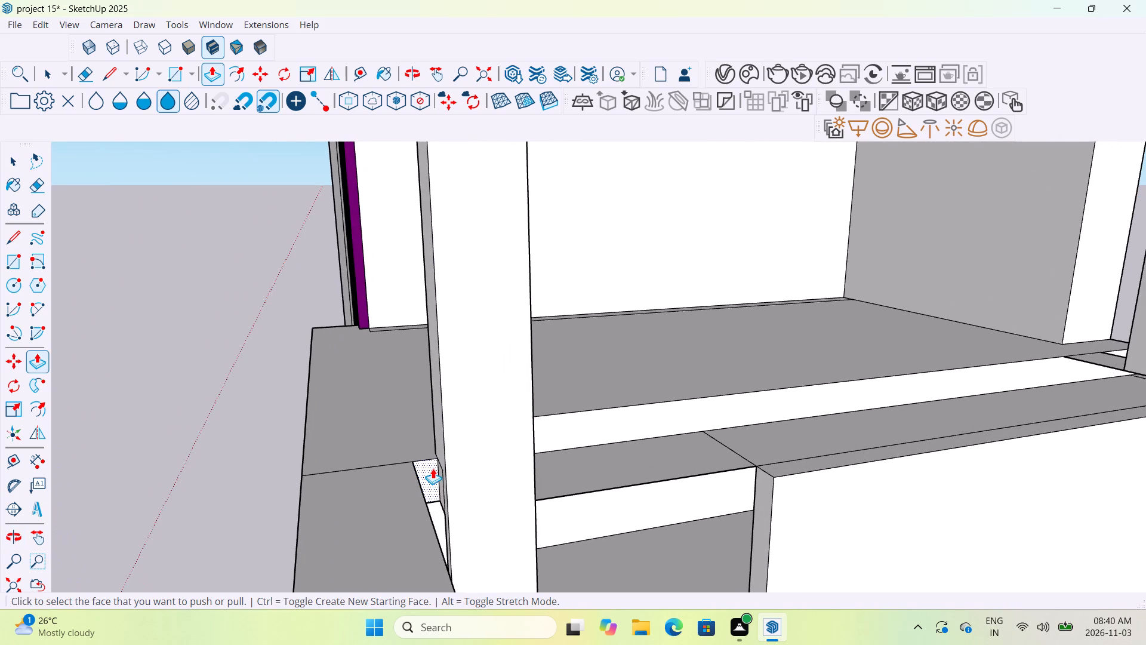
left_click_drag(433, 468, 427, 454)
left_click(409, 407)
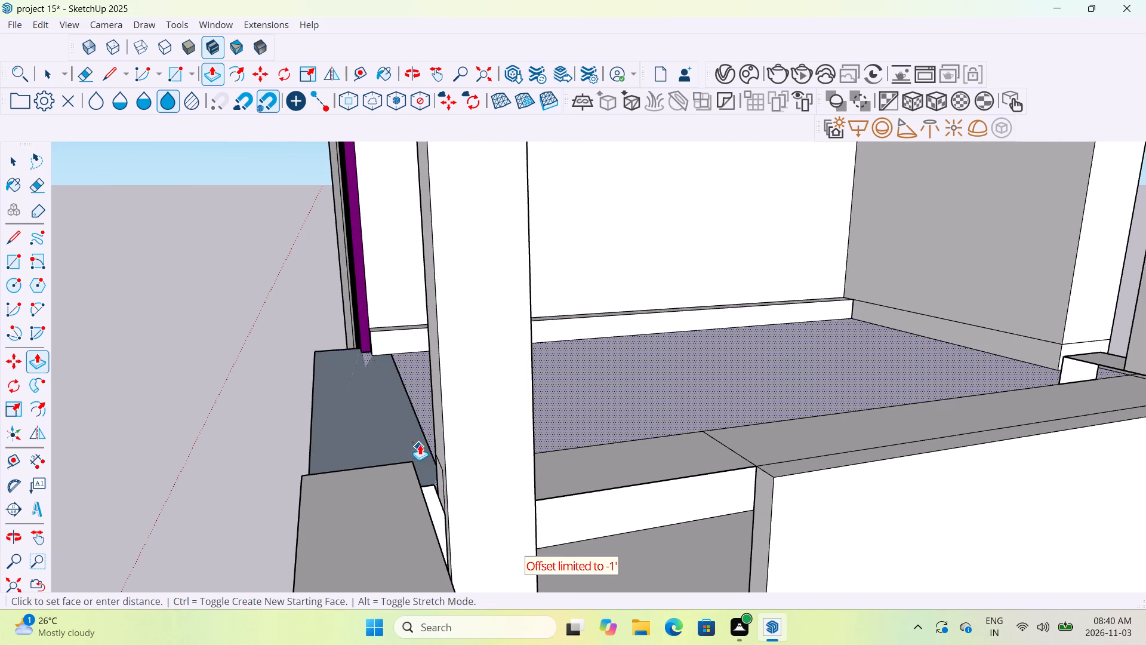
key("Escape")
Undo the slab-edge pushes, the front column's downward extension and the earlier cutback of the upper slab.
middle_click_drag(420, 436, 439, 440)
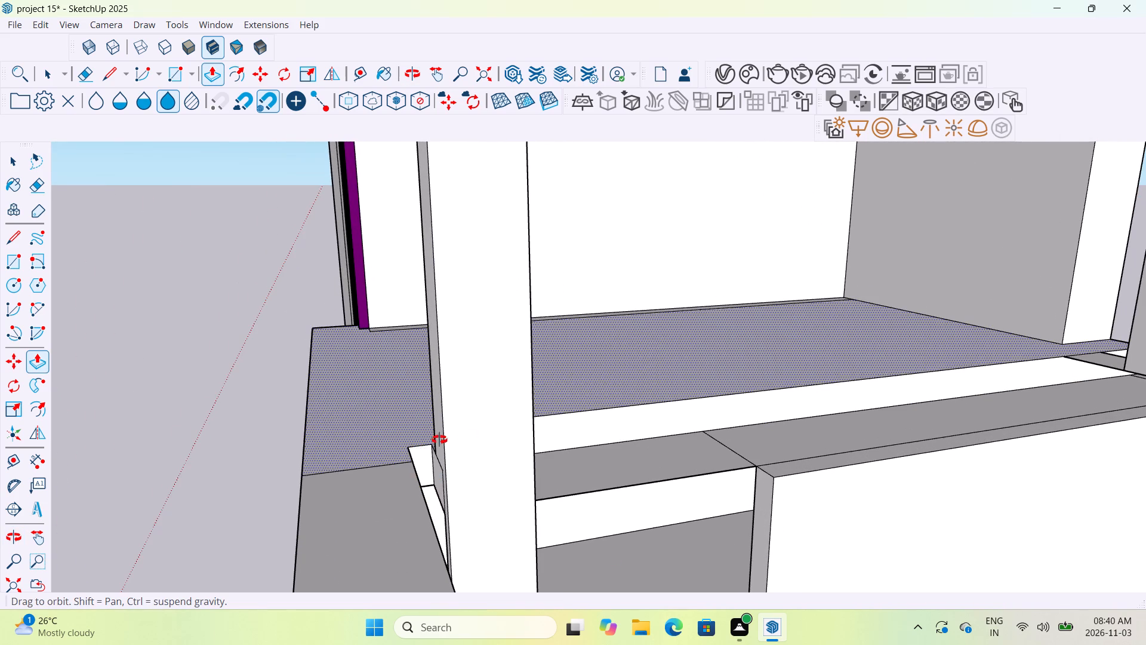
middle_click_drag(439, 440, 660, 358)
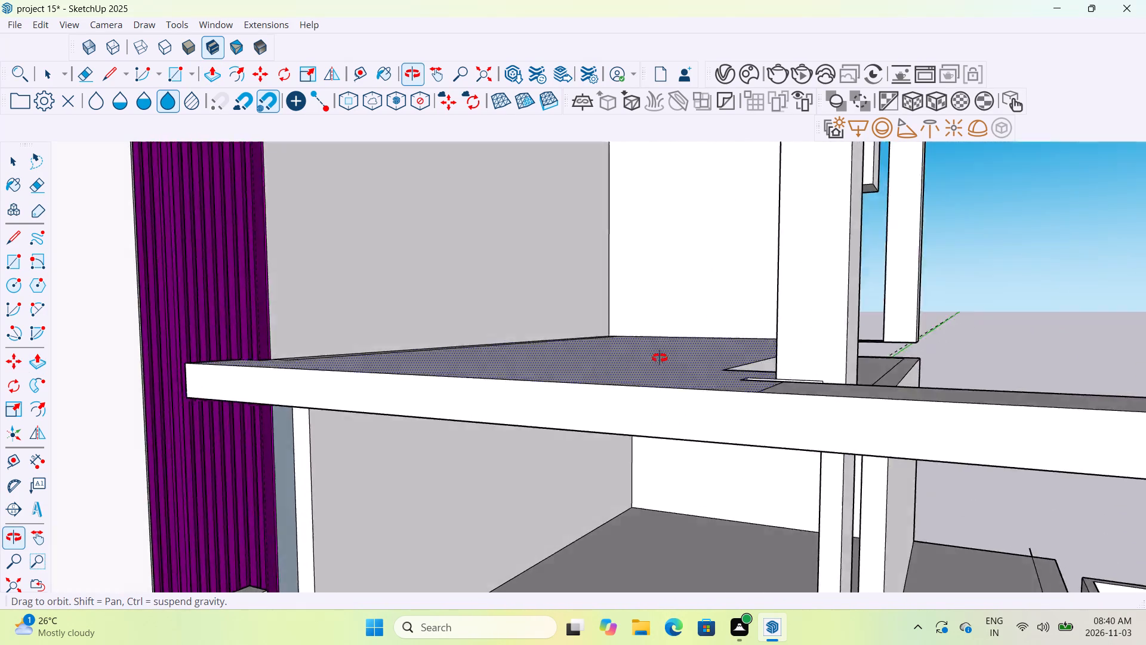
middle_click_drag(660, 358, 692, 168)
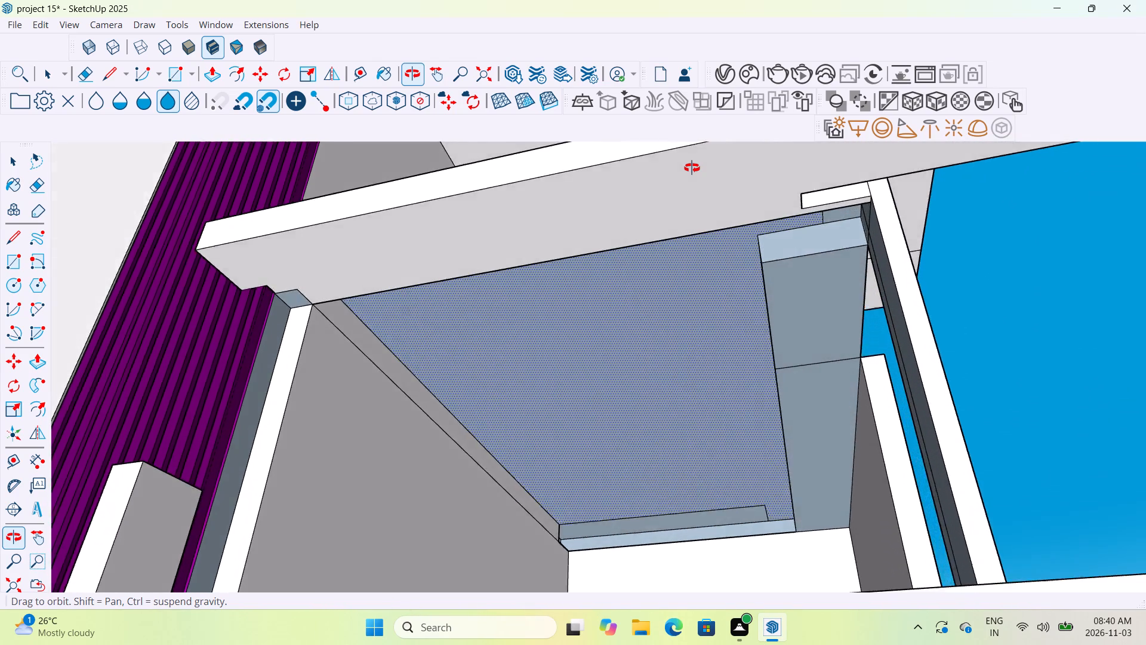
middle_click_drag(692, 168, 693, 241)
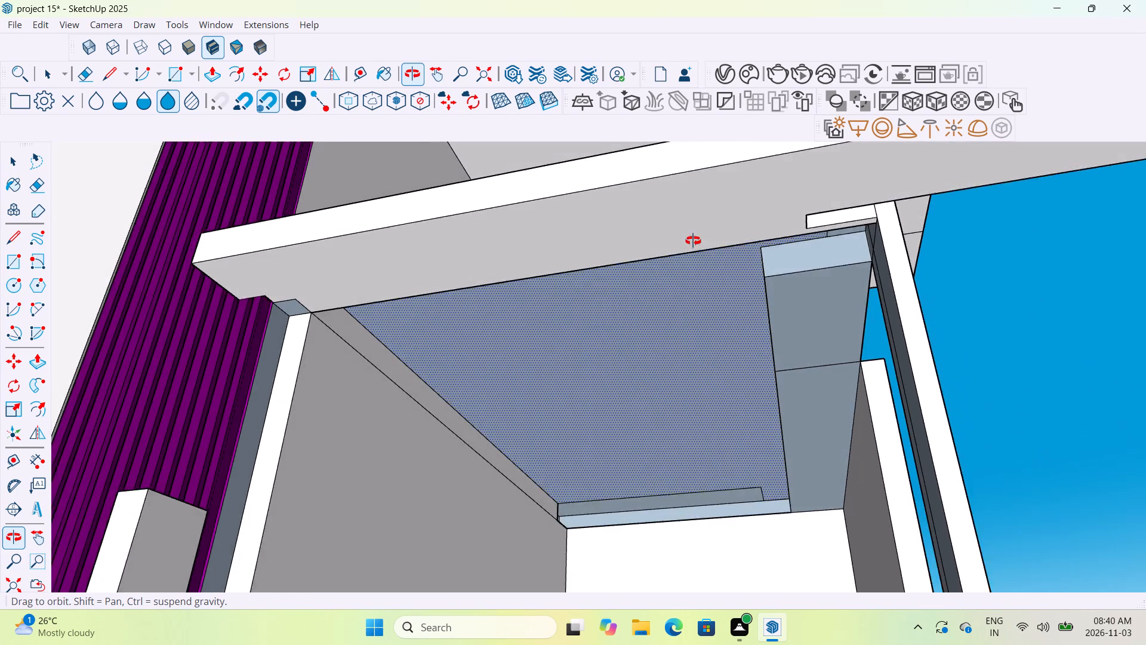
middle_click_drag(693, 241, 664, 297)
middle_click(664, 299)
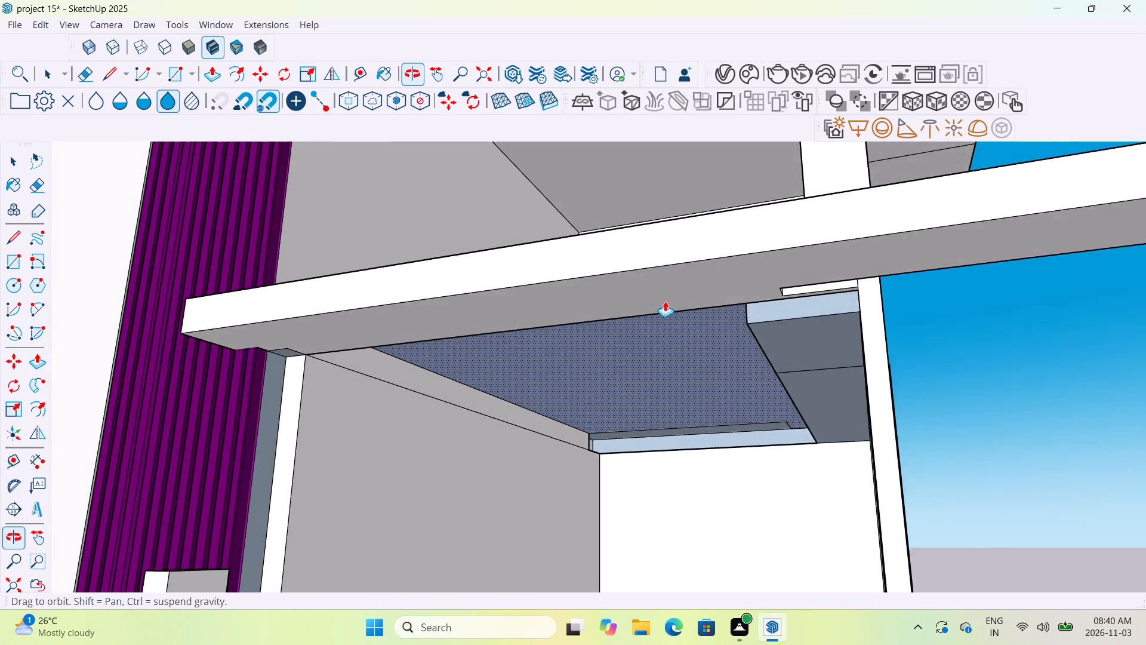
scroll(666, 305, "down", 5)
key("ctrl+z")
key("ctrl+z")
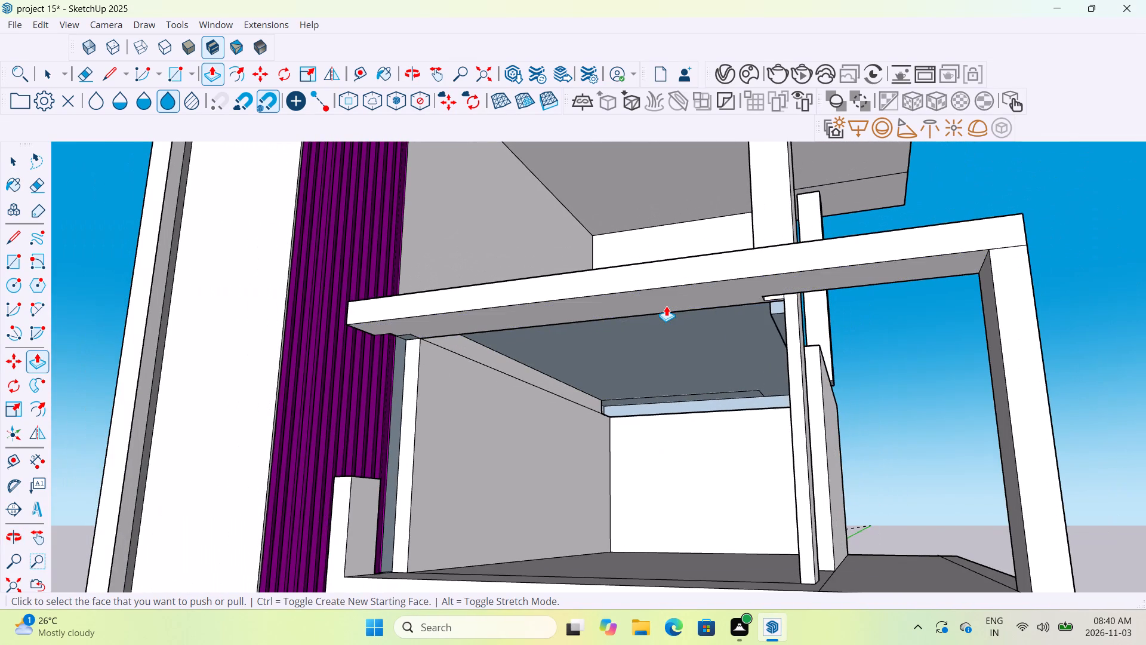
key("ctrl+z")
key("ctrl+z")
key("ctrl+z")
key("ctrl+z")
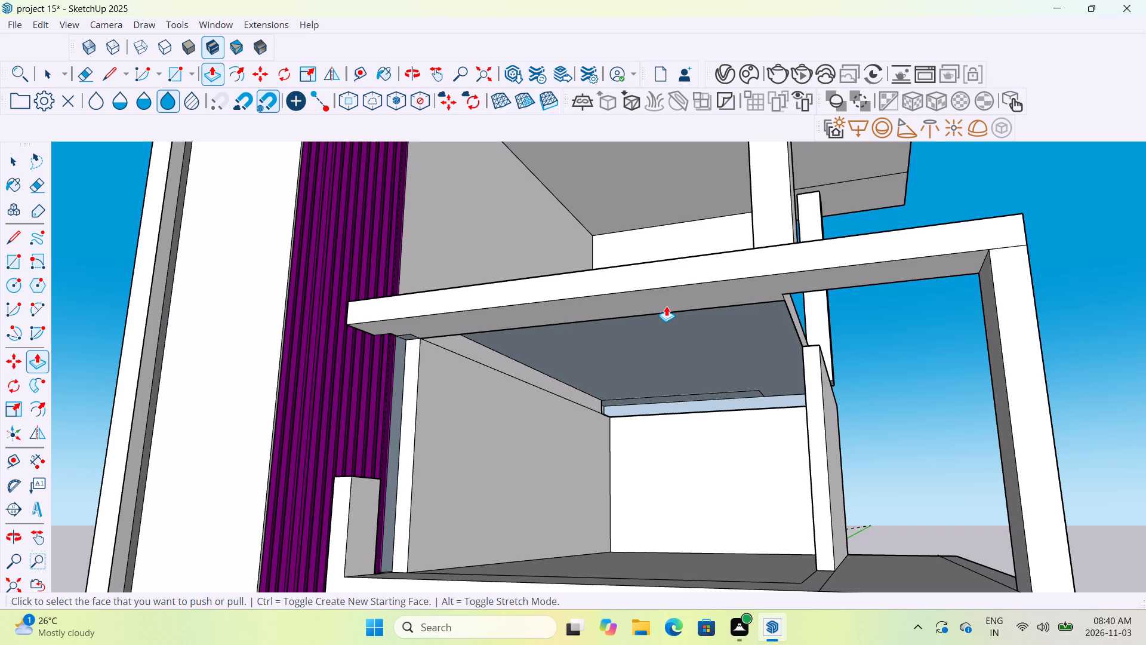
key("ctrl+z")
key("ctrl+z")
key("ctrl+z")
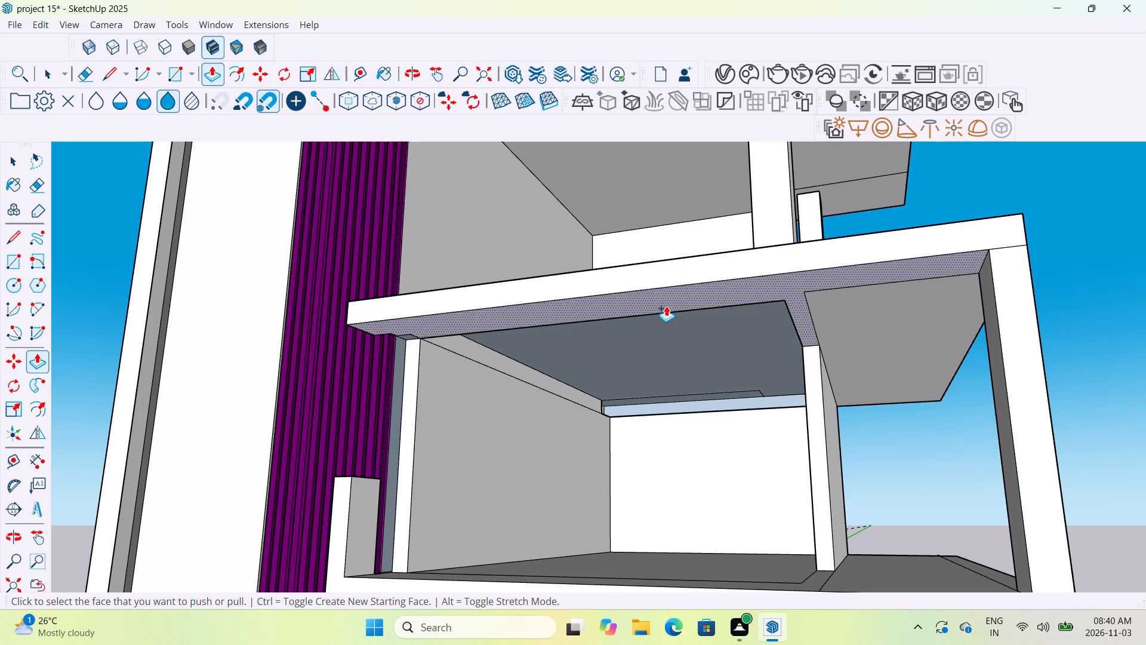
Erase the leftover dividing lines on the floor of the slab below, near its front edge and beneath the column.
scroll(666, 306, "down", 13)
middle_click_drag(673, 357, 717, 449)
scroll(707, 416, "down", 6)
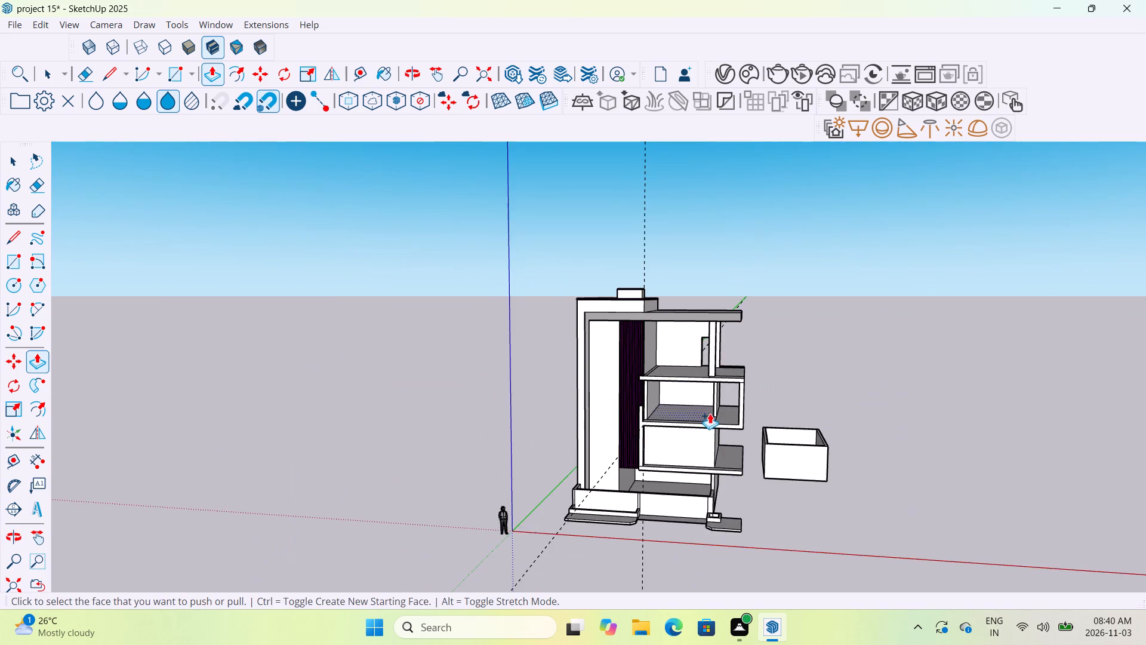
middle_click_drag(711, 420, 719, 509)
scroll(709, 421, "up", 11)
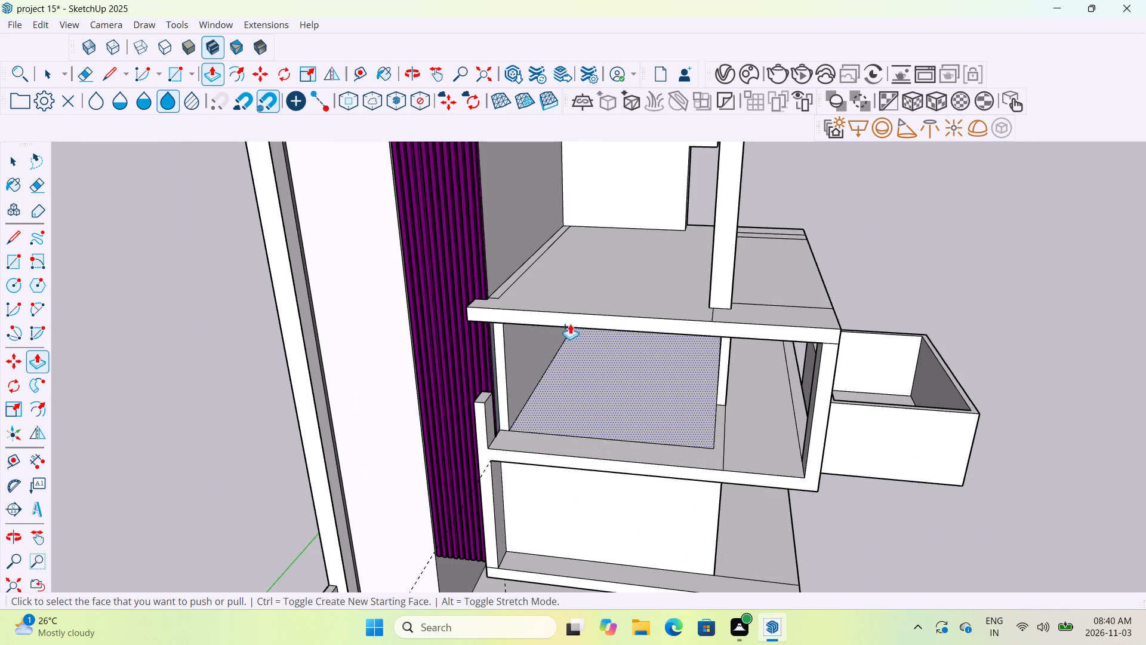
left_click(86, 70)
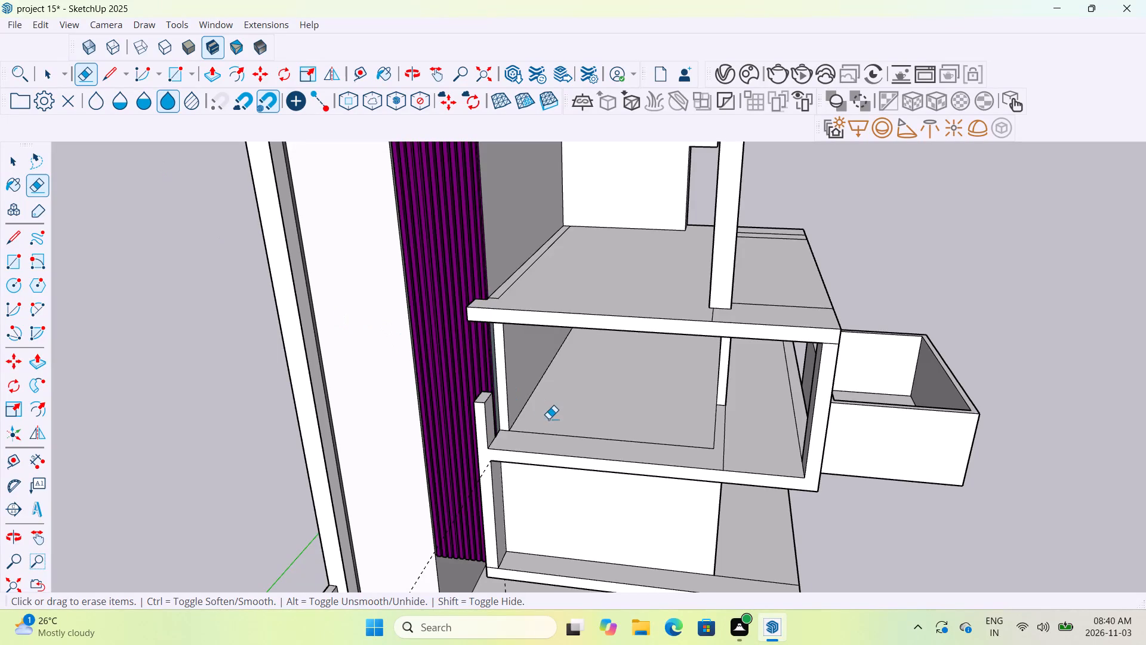
left_click_drag(550, 420, 552, 441)
left_click_drag(705, 436, 720, 433)
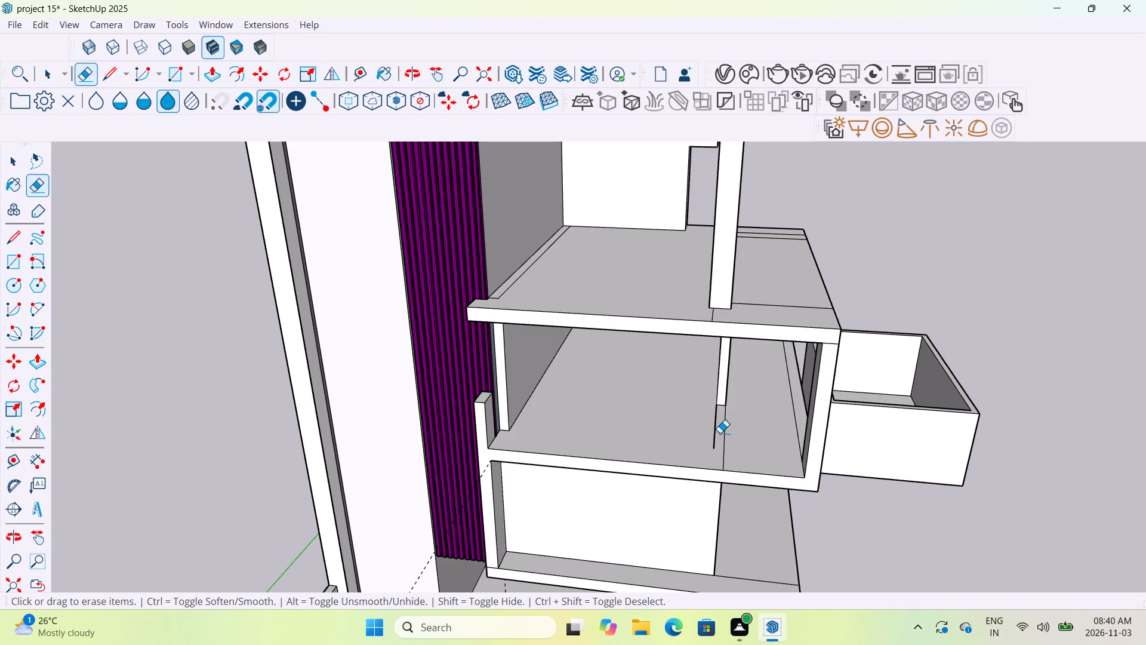
left_click_drag(720, 433, 729, 432)
Measure the distance from the upper slab's front edge to the column base along the short dividing line.
scroll(710, 447, "up", 5)
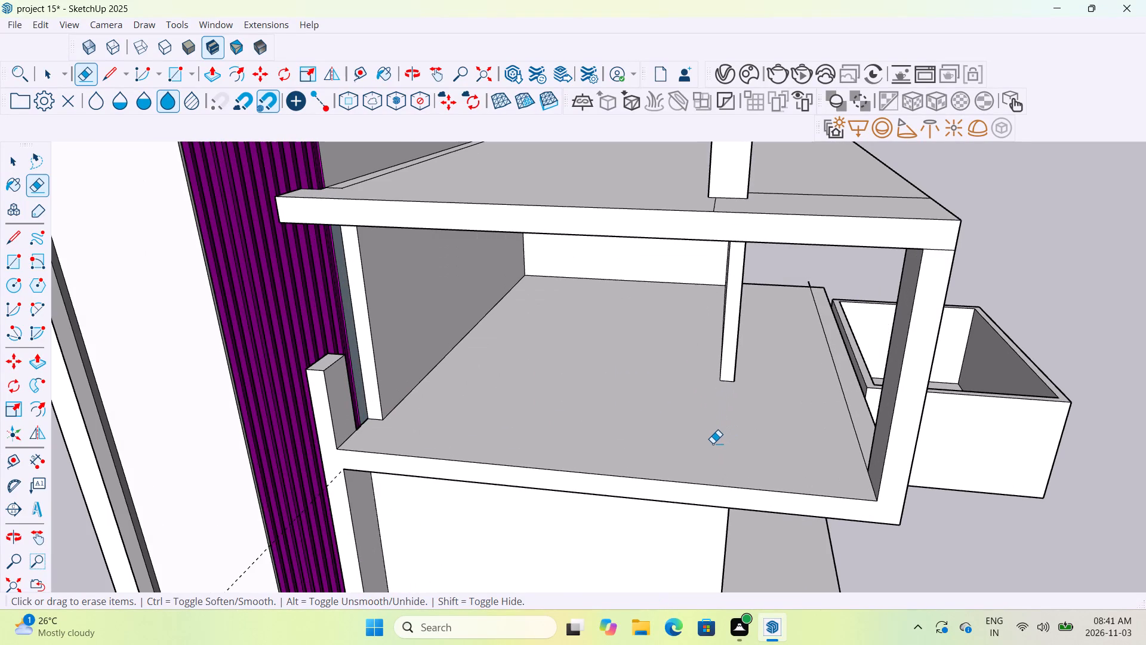
middle_click_drag(719, 425, 717, 501)
middle_click_drag(760, 334, 771, 352)
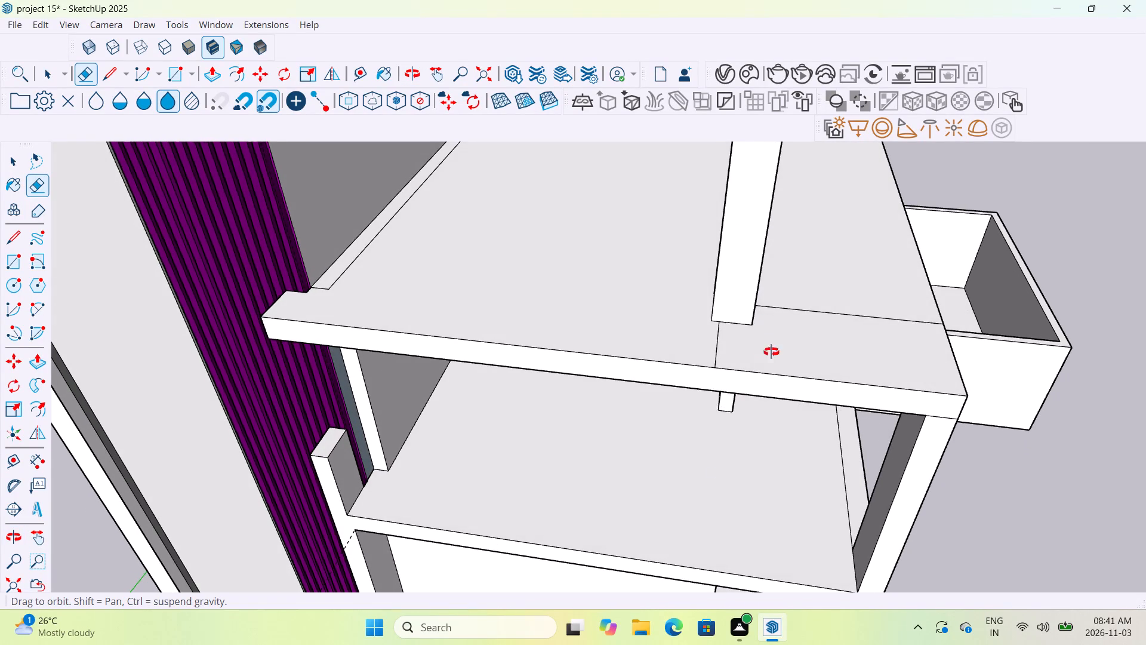
middle_click_drag(771, 352, 855, 380)
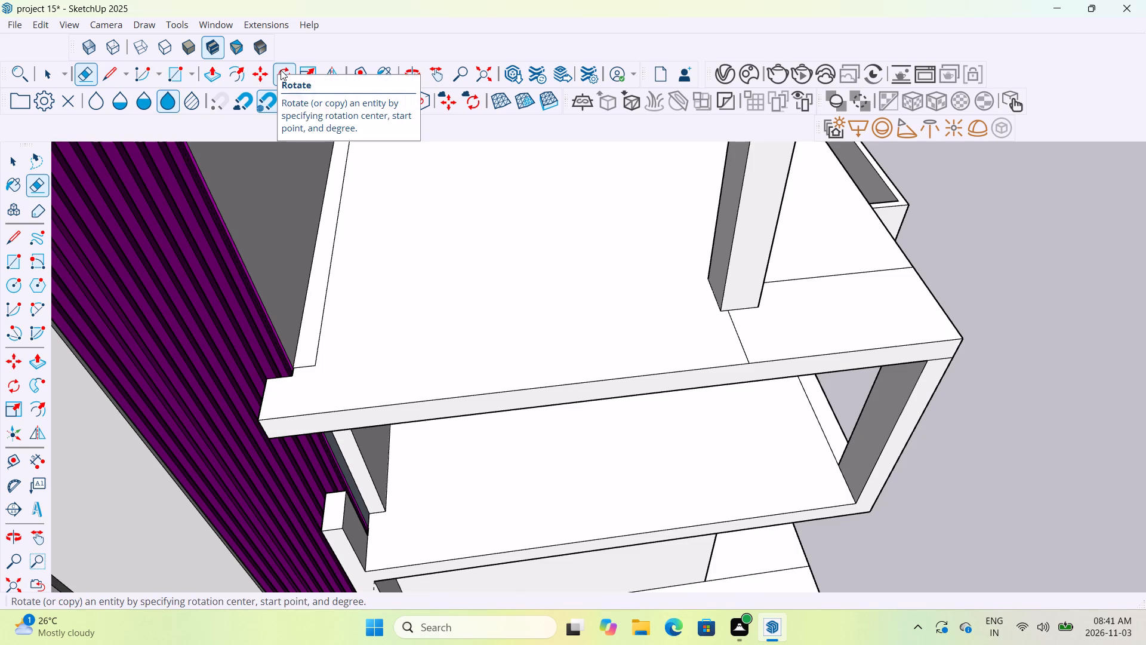
left_click(365, 72)
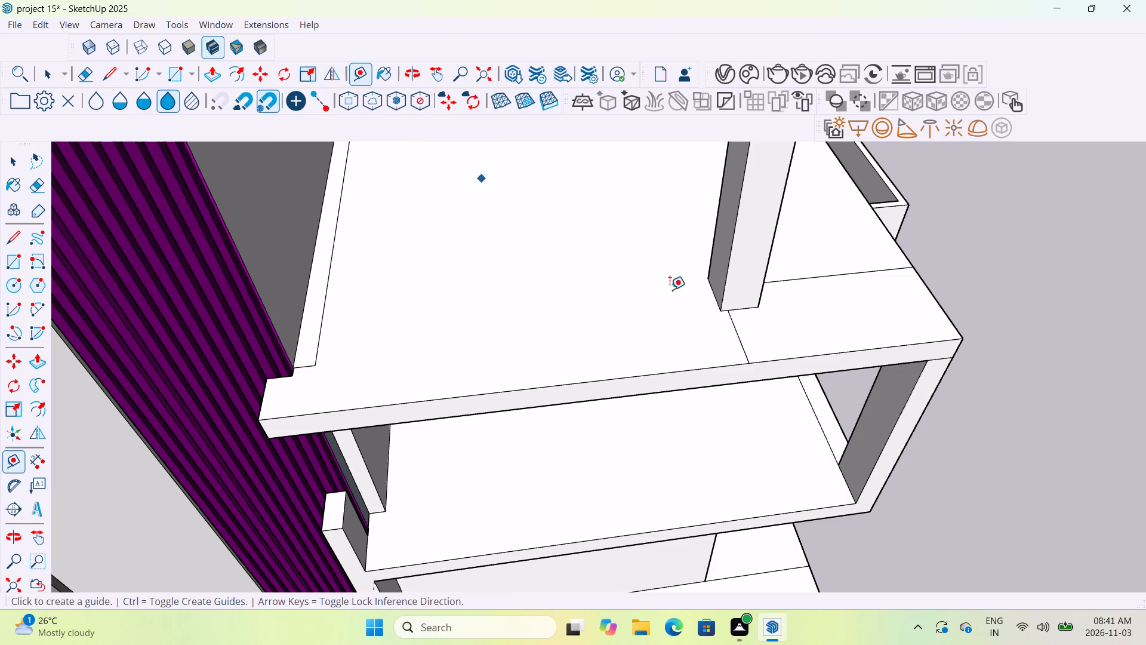
left_click(742, 362)
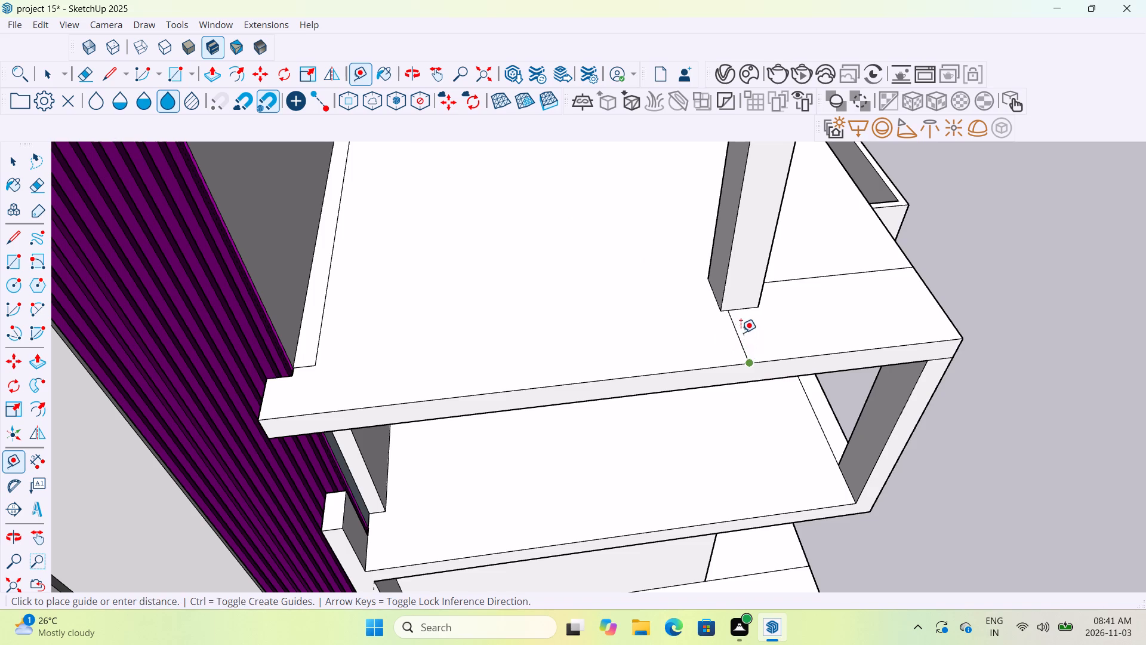
left_click(734, 308)
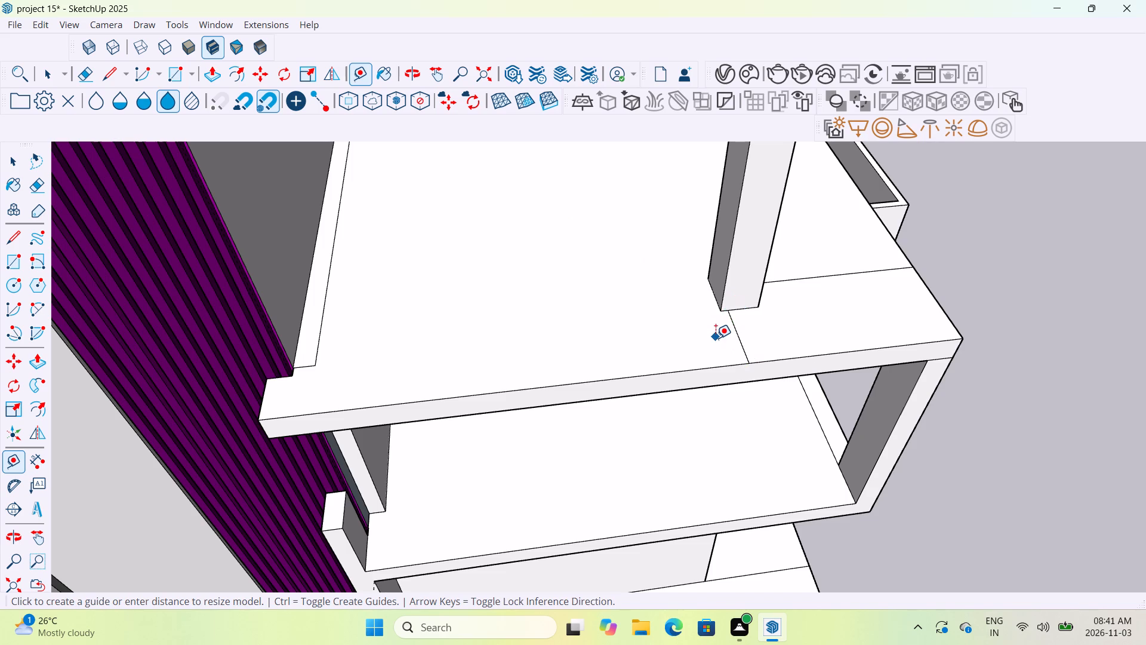
key("Escape")
key("ctrl+z")
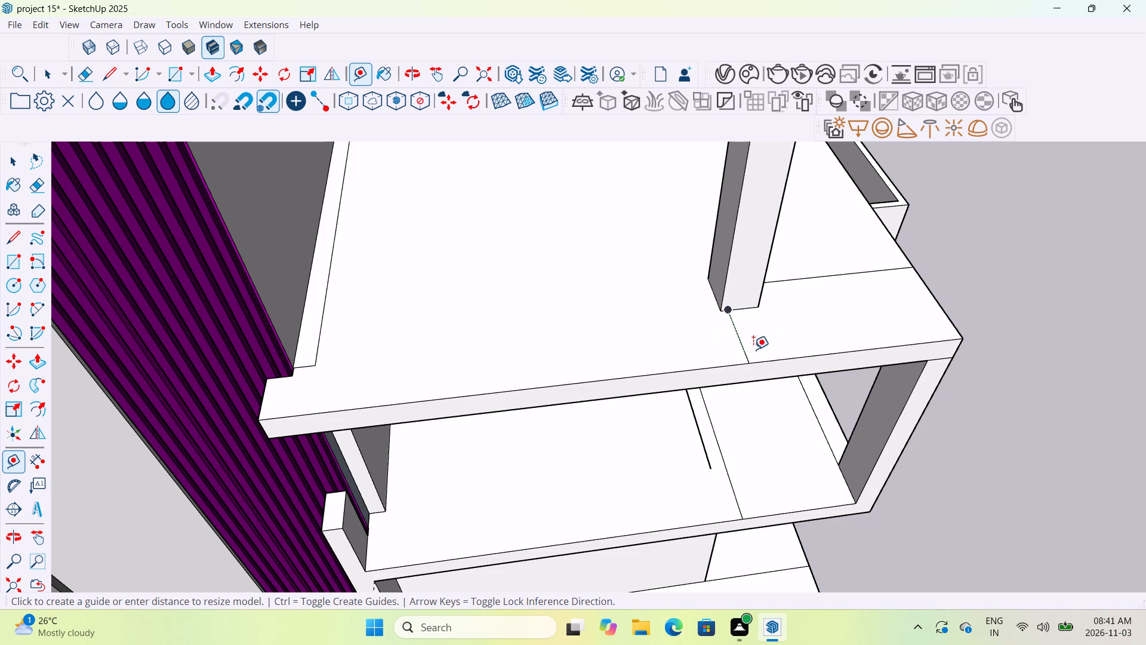
key("ctrl+y")
key("ctrl+y")
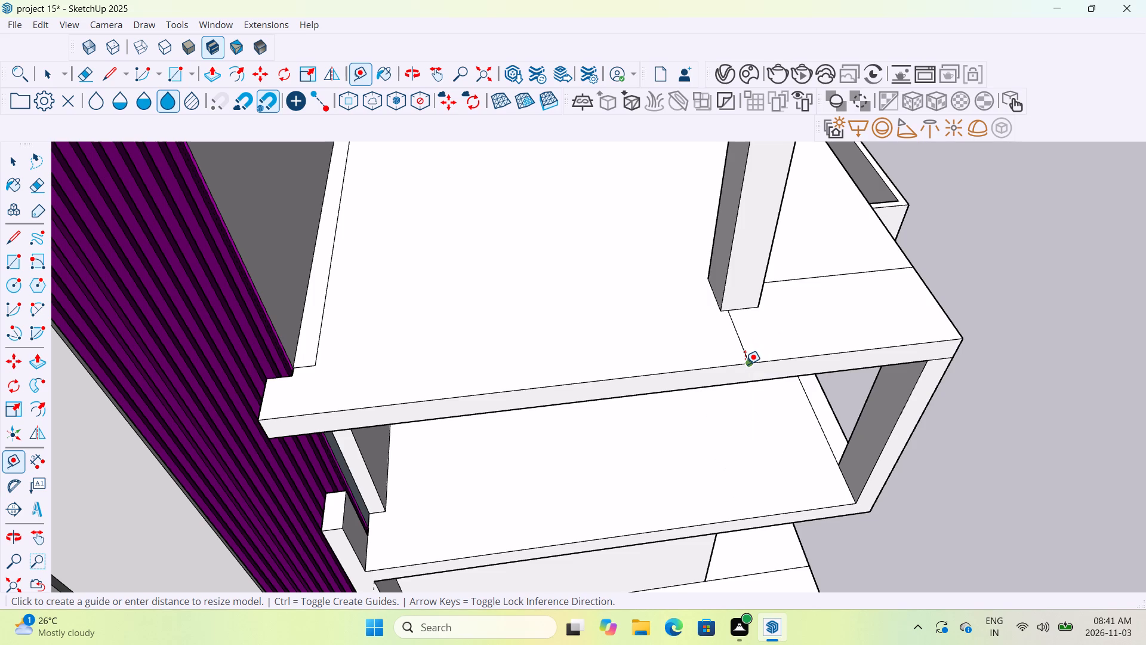
Examine how the upper-storey front column meets the slab under it and lines up with the storeys below.
scroll(745, 370, "down", 12)
middle_click_drag(855, 528, 774, 407)
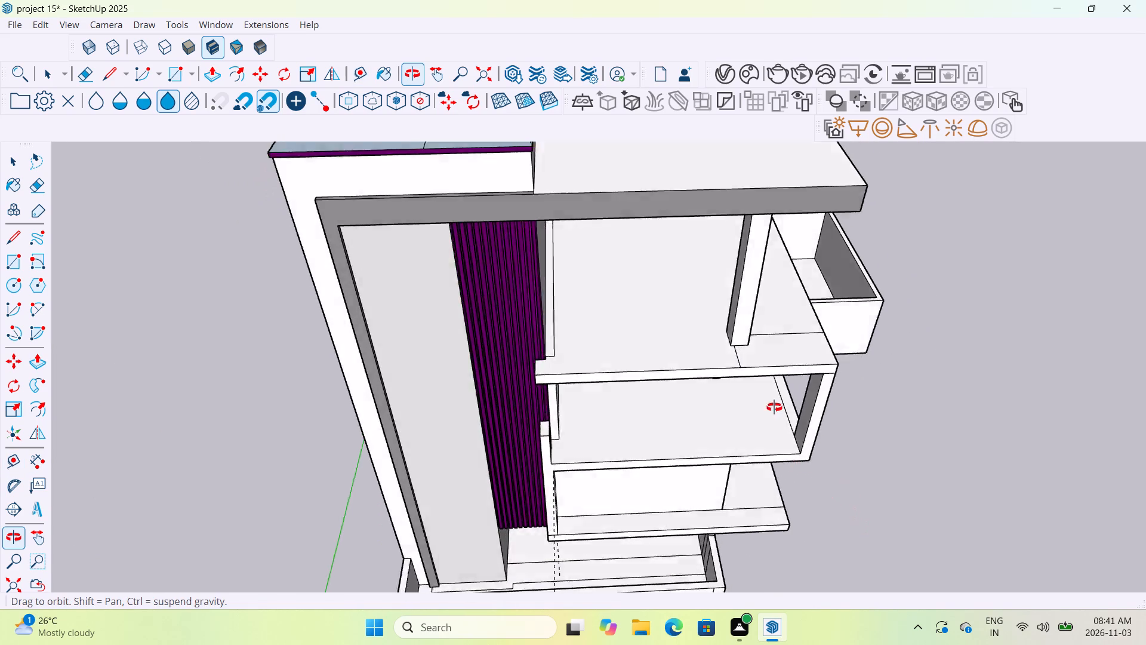
middle_click_drag(774, 407, 773, 403)
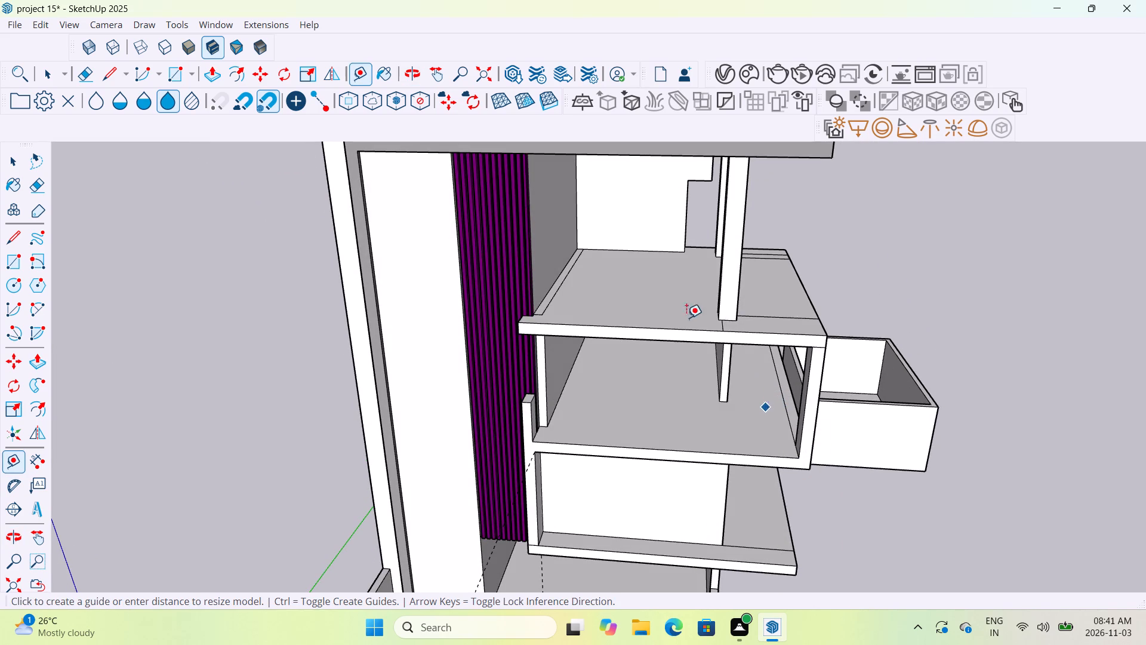
left_click(174, 80)
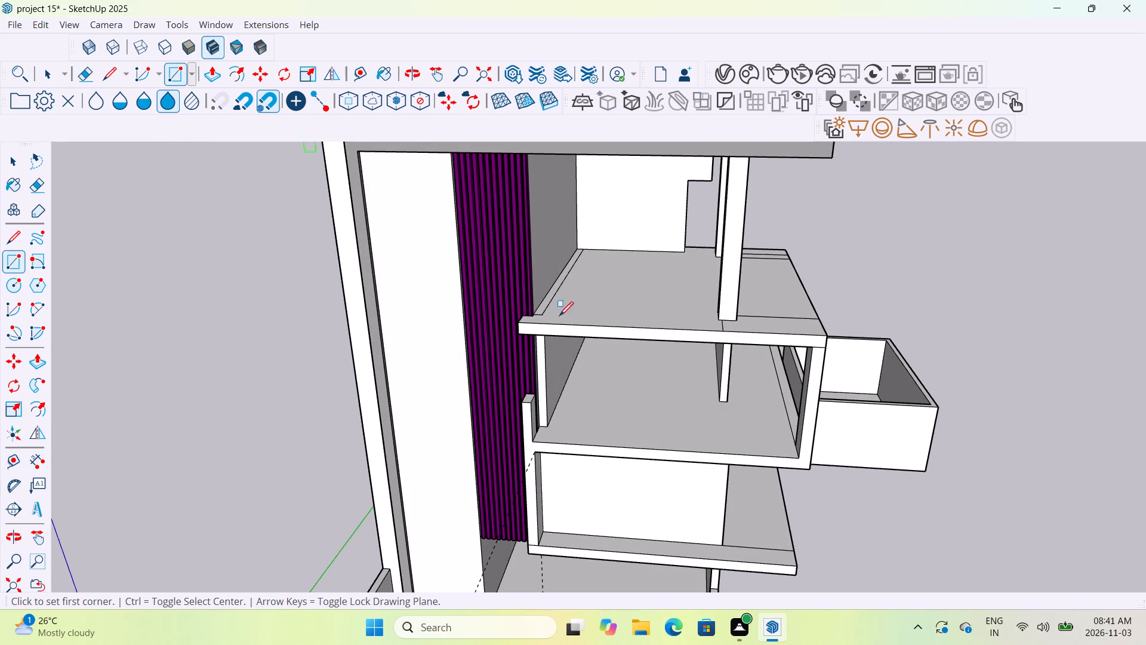
middle_click_drag(734, 391, 740, 180)
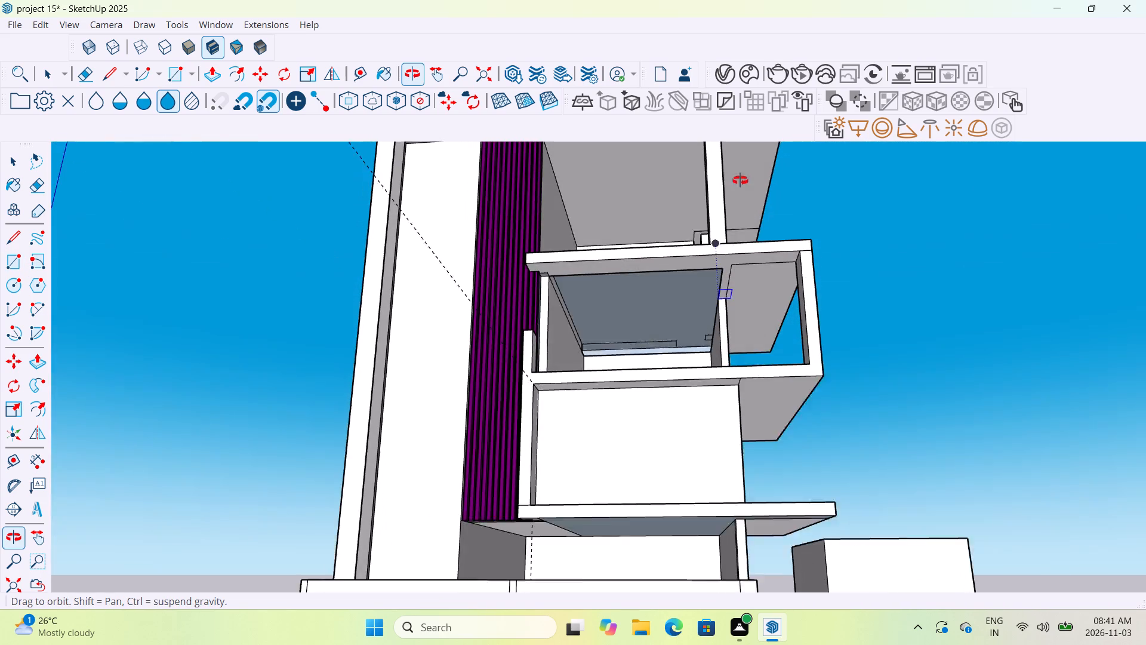
middle_click_drag(740, 180, 742, 179)
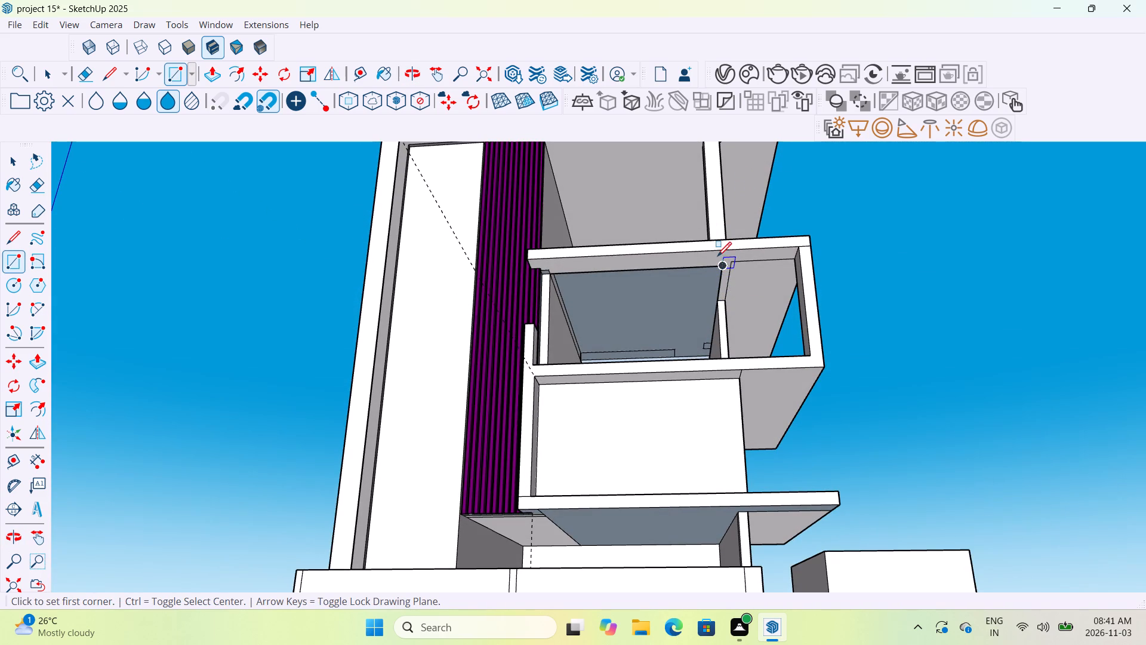
middle_click_drag(717, 256, 718, 389)
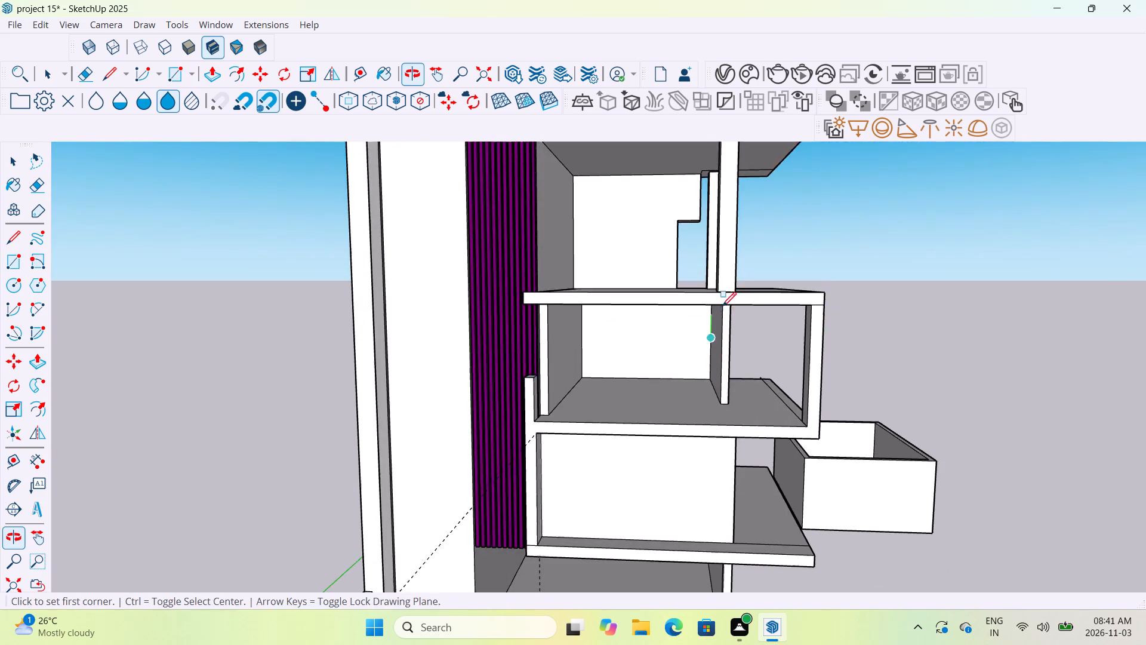
middle_click_drag(722, 308, 732, 410)
middle_click_drag(748, 282, 753, 300)
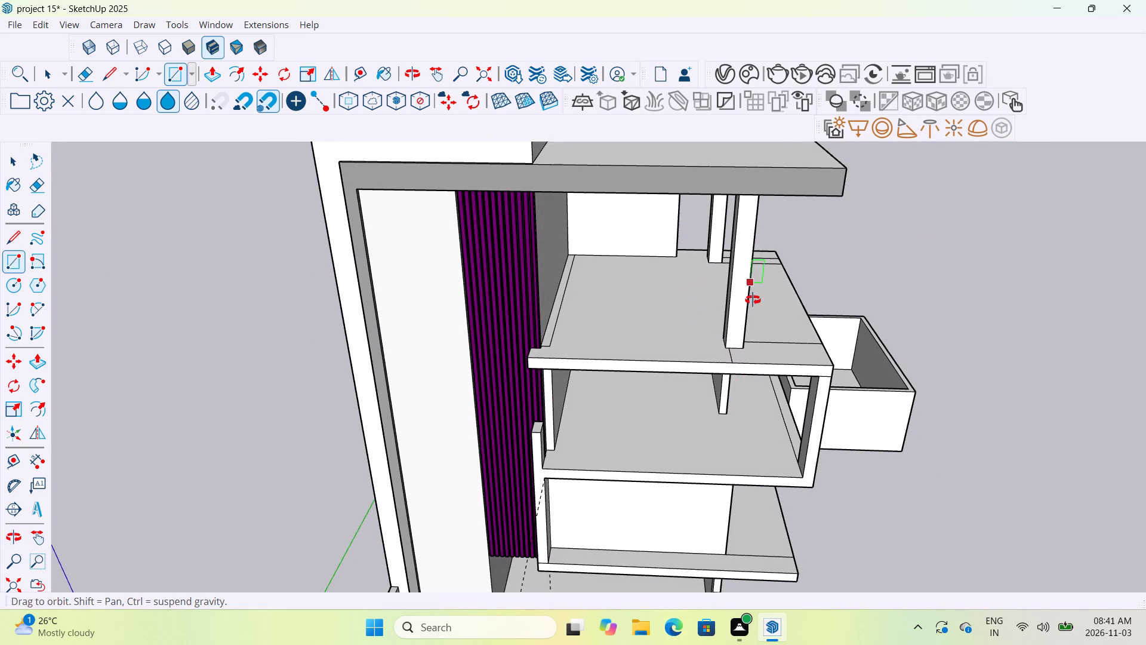
middle_click_drag(753, 300, 757, 324)
scroll(757, 324, "down", 6)
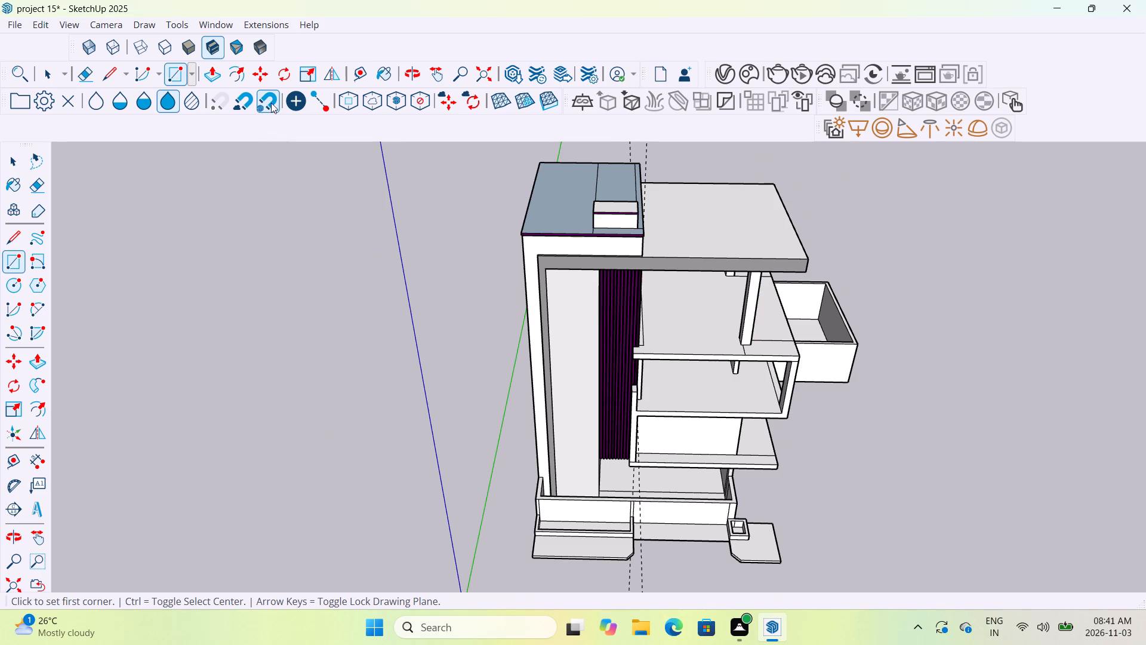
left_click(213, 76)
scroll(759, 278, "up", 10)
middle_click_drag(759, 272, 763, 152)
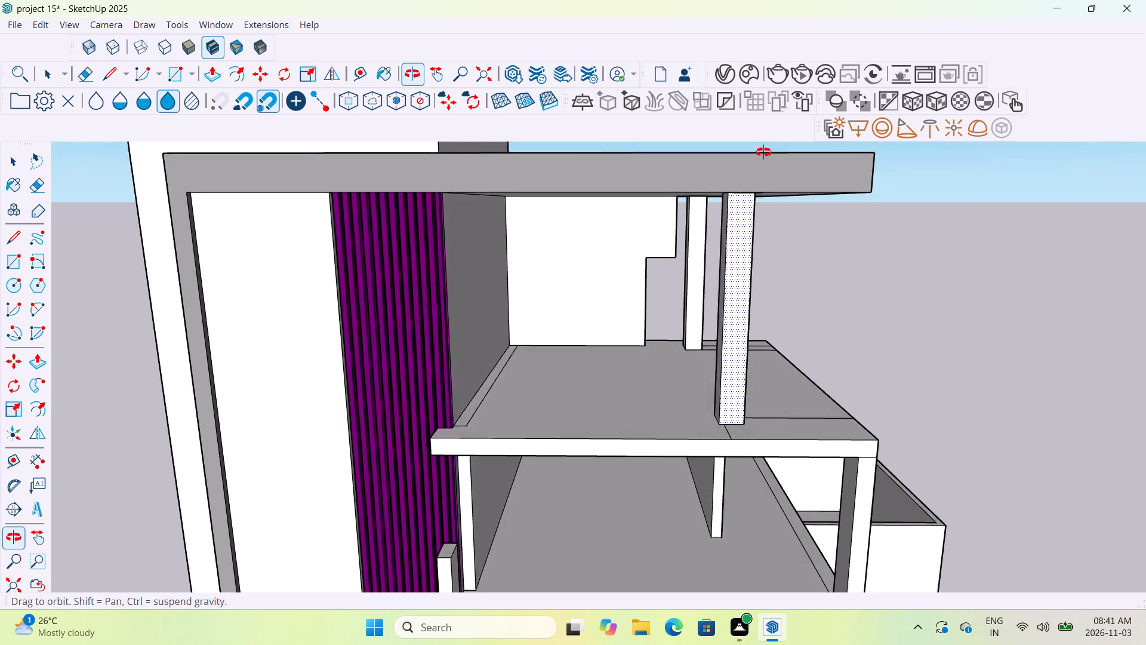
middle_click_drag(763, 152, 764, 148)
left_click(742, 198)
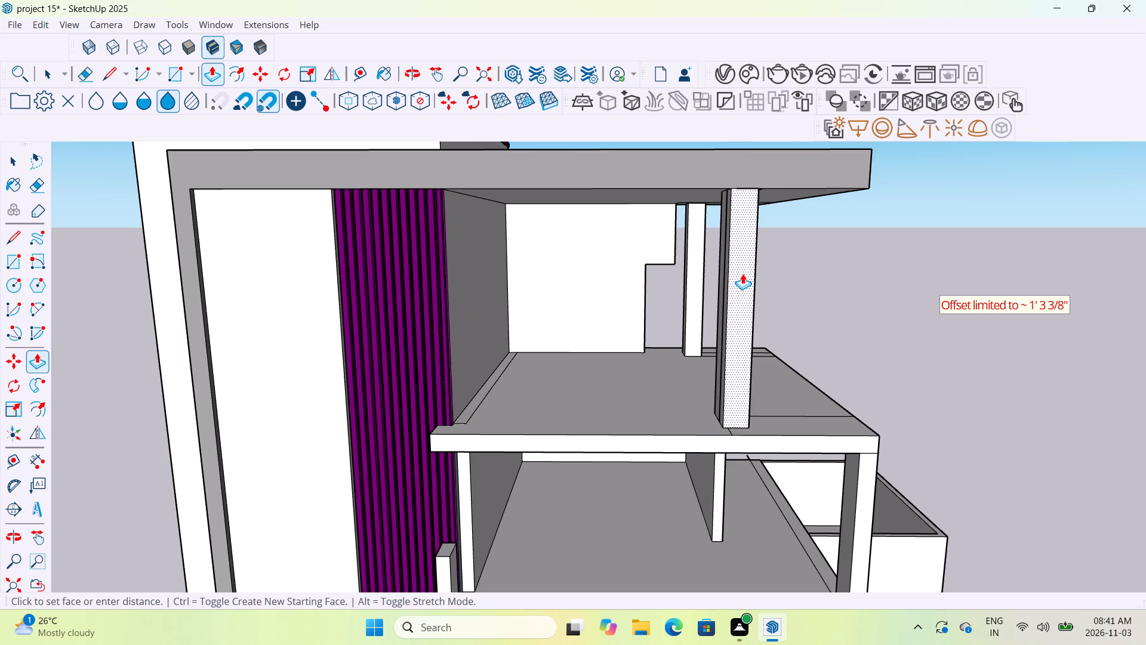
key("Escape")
Inspect the recess in the roof slab's underside above the front column's top, from close up and from several angles.
scroll(743, 274, "up", 5)
middle_click_drag(743, 274, 898, 262)
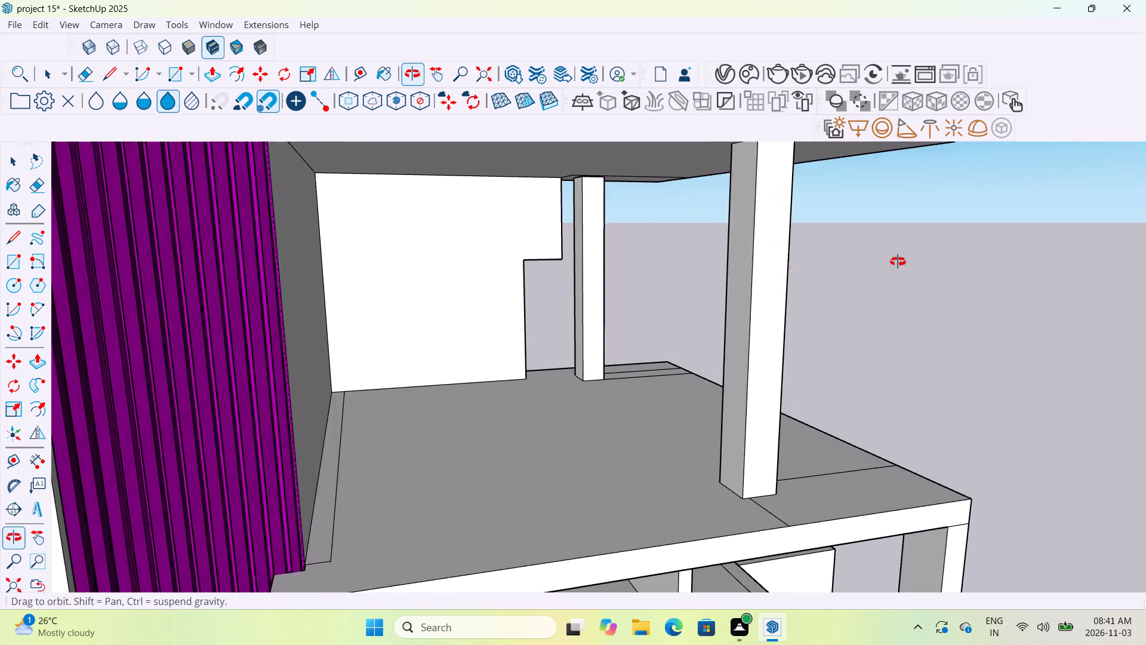
middle_click_drag(898, 262, 957, 234)
scroll(957, 234, "down", 2)
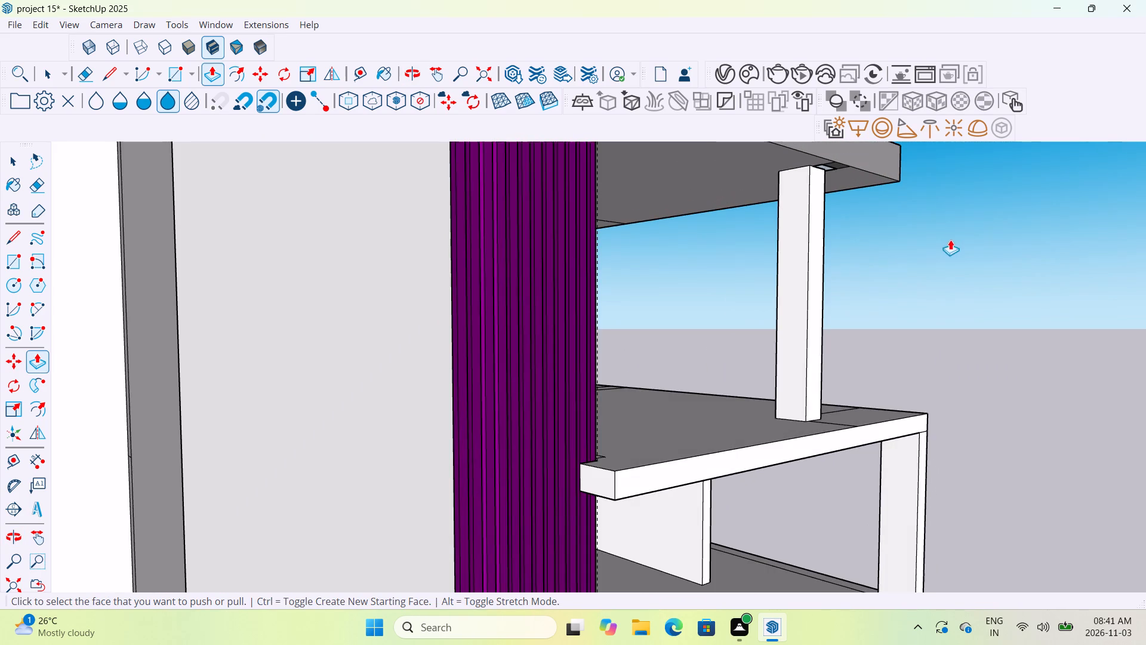
middle_click_drag(917, 265, 790, 181)
scroll(787, 177, "down", 10)
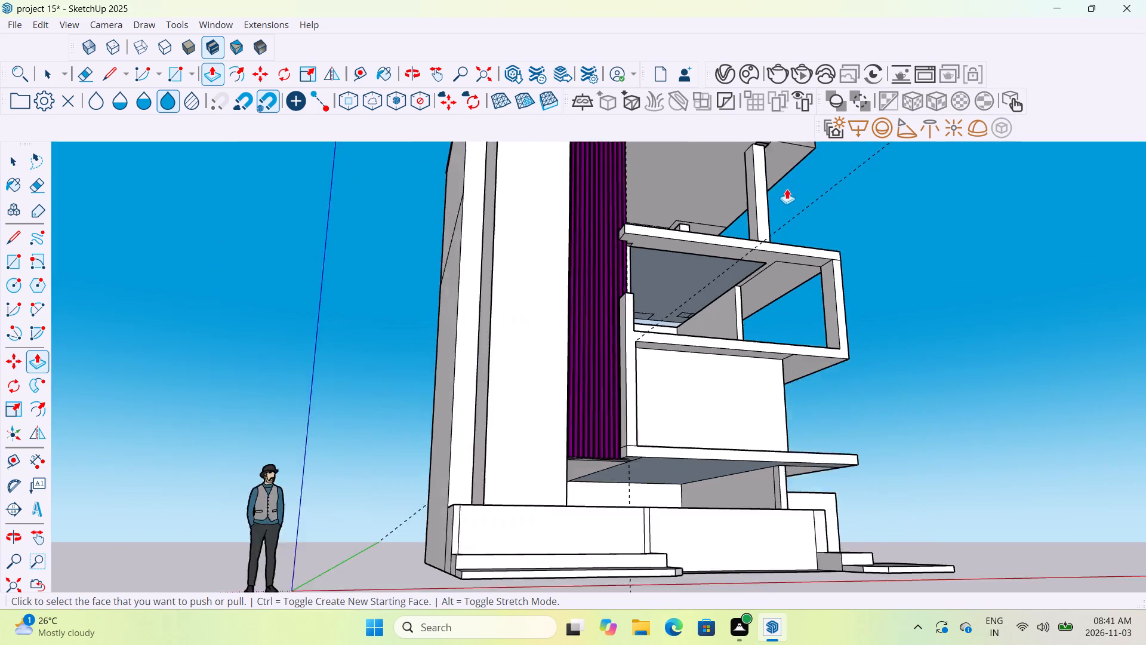
scroll(787, 189, "down", 2)
middle_click_drag(796, 193, 804, 302)
scroll(790, 177, "down", 12)
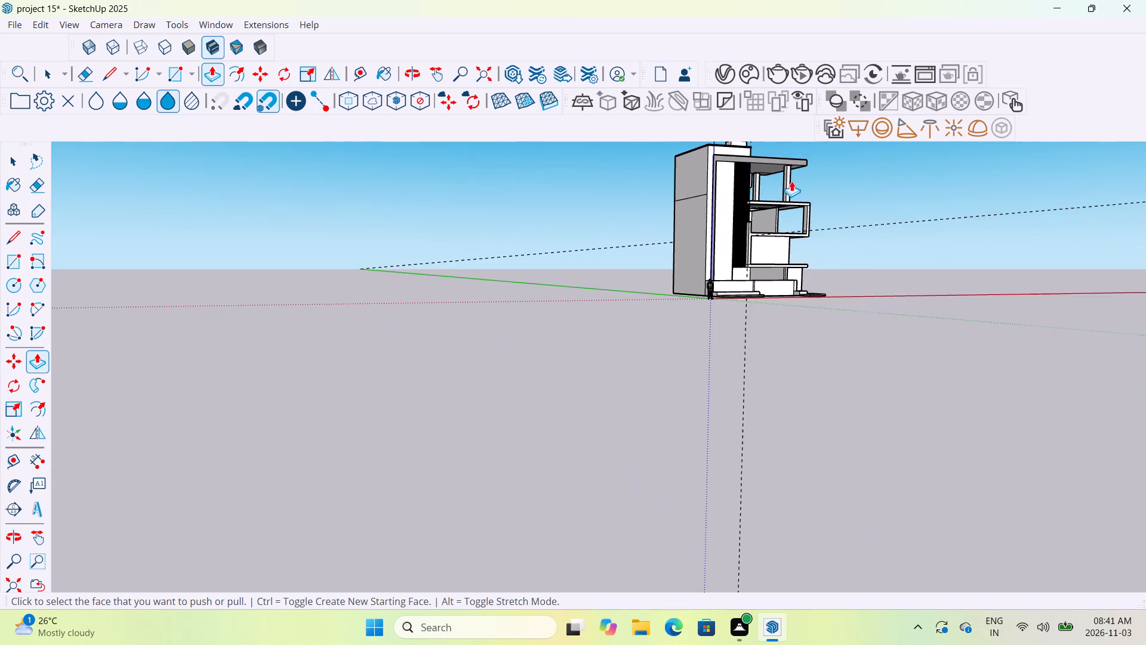
scroll(793, 161, "up", 8)
scroll(790, 148, "down", 1)
scroll(790, 148, "up", 10)
scroll(806, 203, "up", 4)
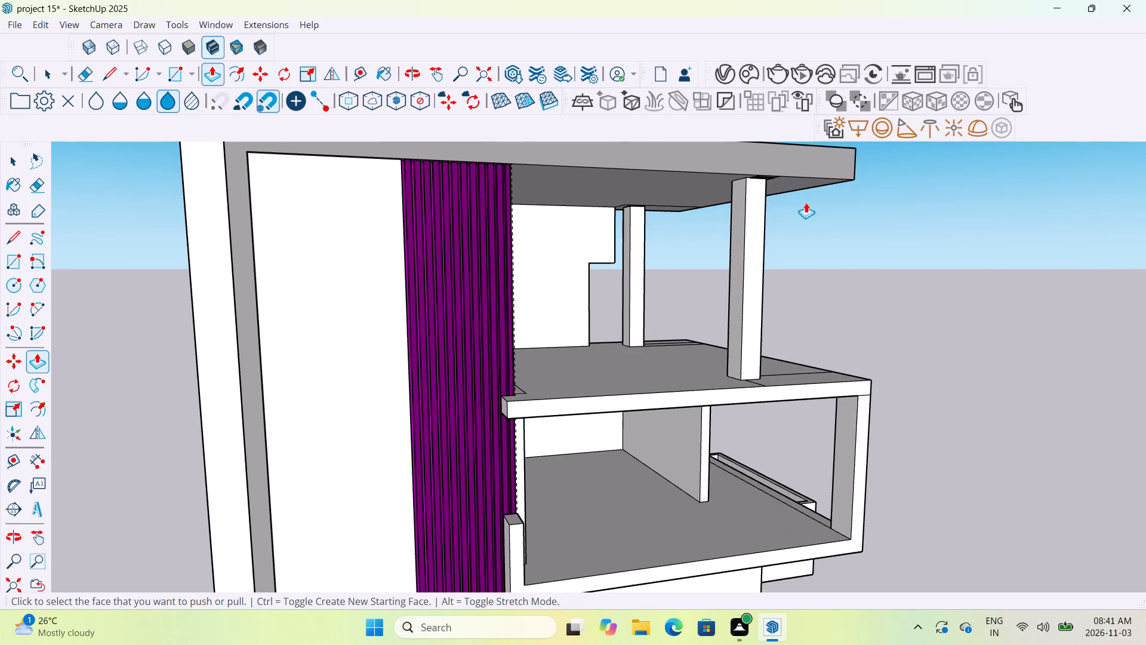
middle_click_drag(779, 203, 773, 133)
scroll(747, 116, "up", 5)
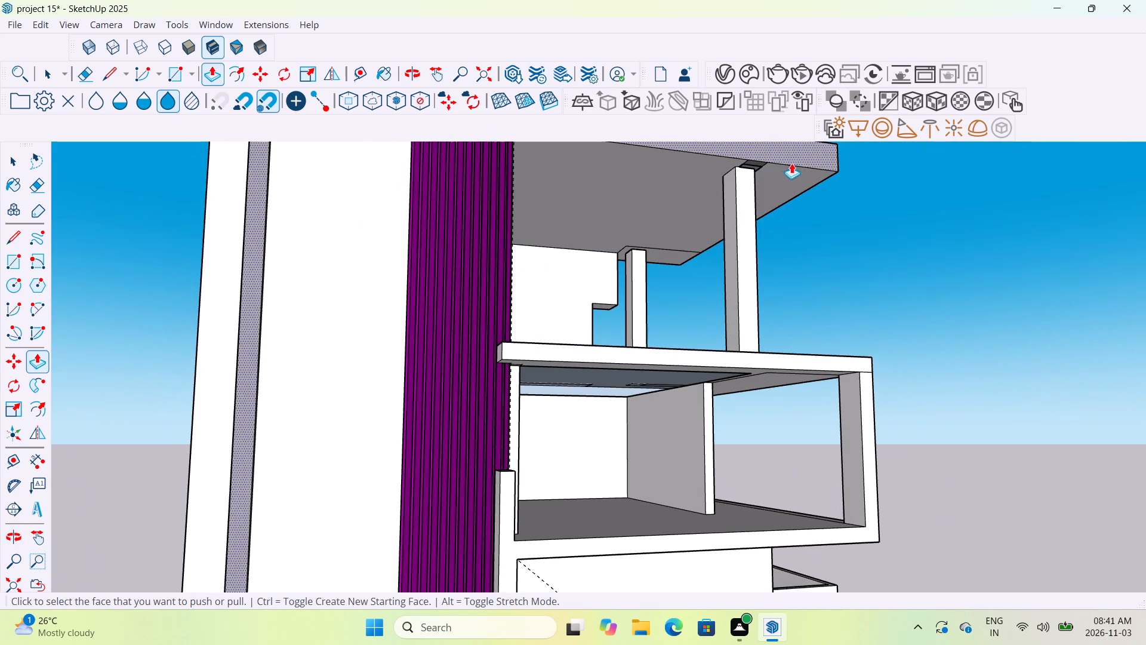
scroll(742, 164, "up", 12)
scroll(771, 176, "down", 1)
middle_click_drag(773, 188, 741, 252)
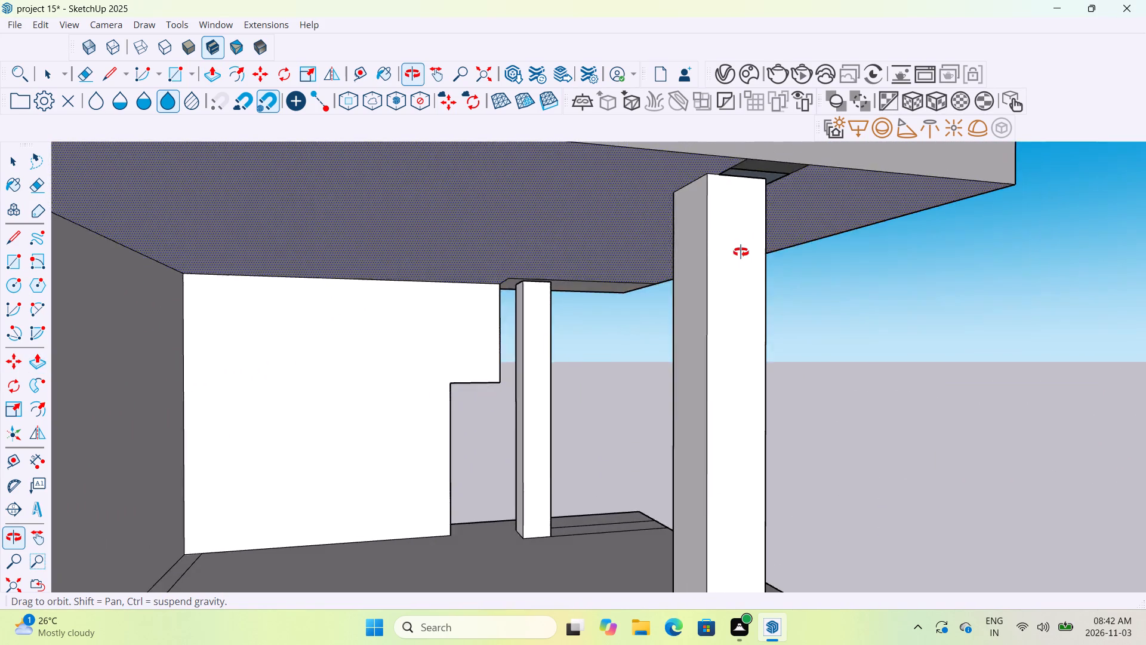
middle_click_drag(741, 252, 660, 279)
scroll(658, 277, "down", 2)
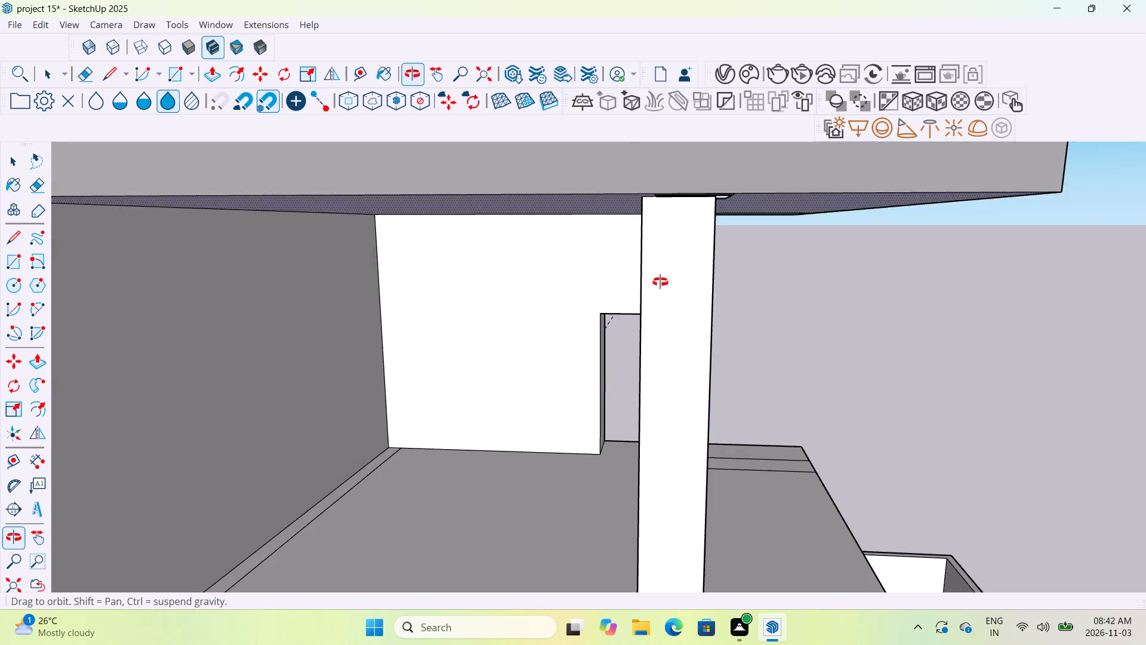
scroll(660, 282, "down", 11)
middle_click_drag(674, 263, 657, 192)
scroll(670, 228, "up", 6)
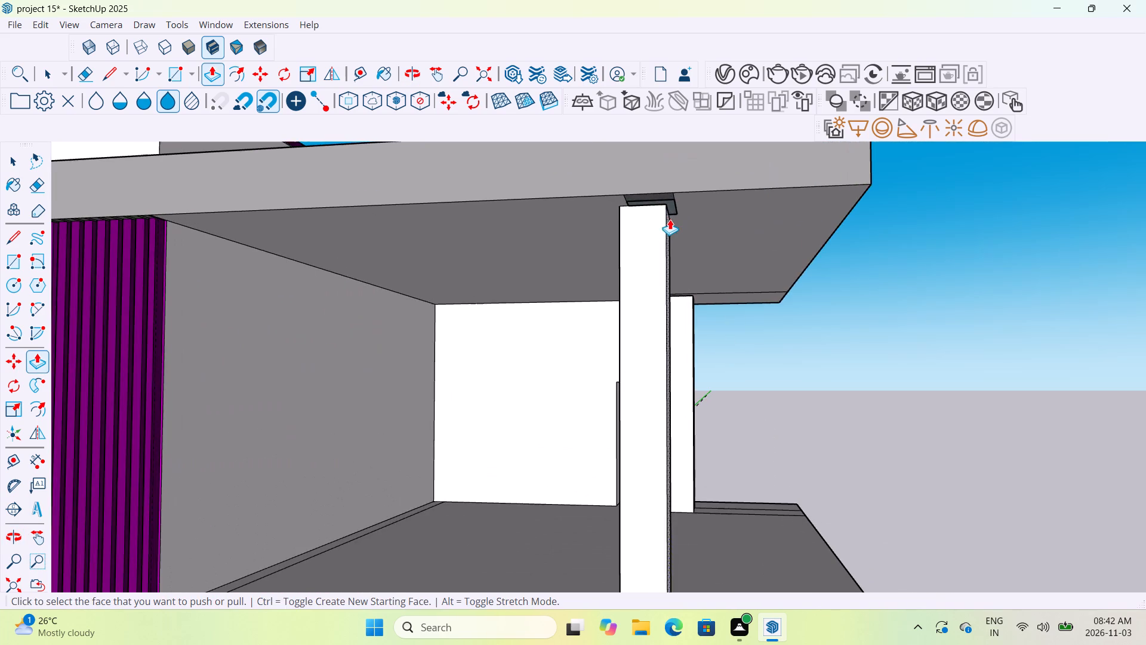
middle_click_drag(668, 211, 659, 173)
middle_click_drag(646, 190, 646, 196)
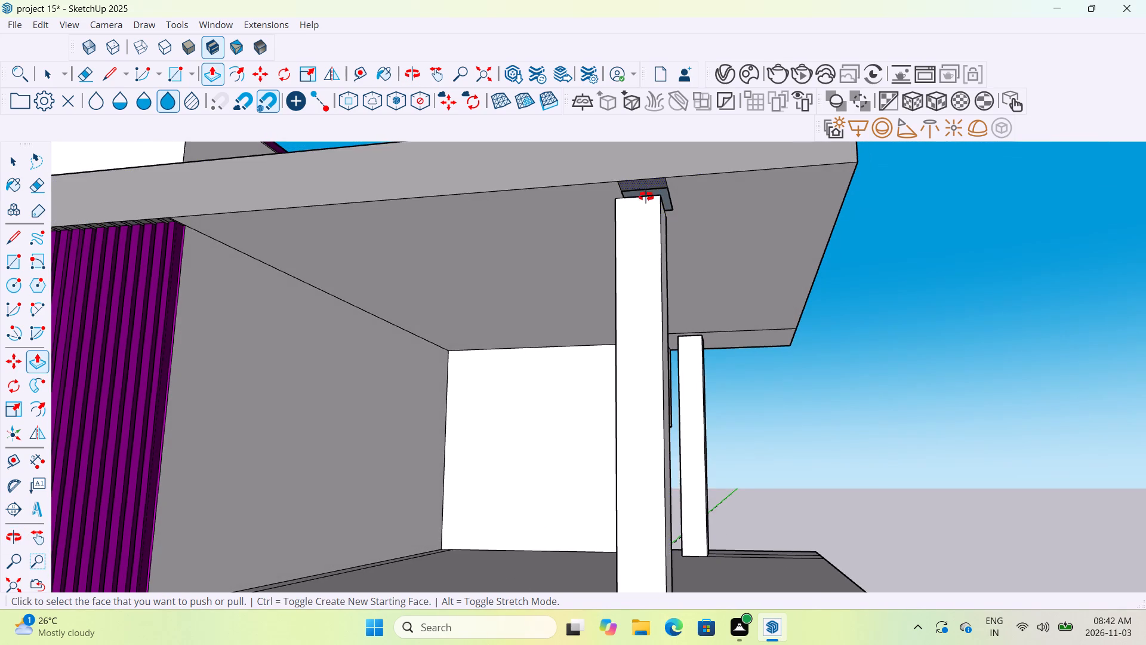
middle_click_drag(646, 196, 648, 242)
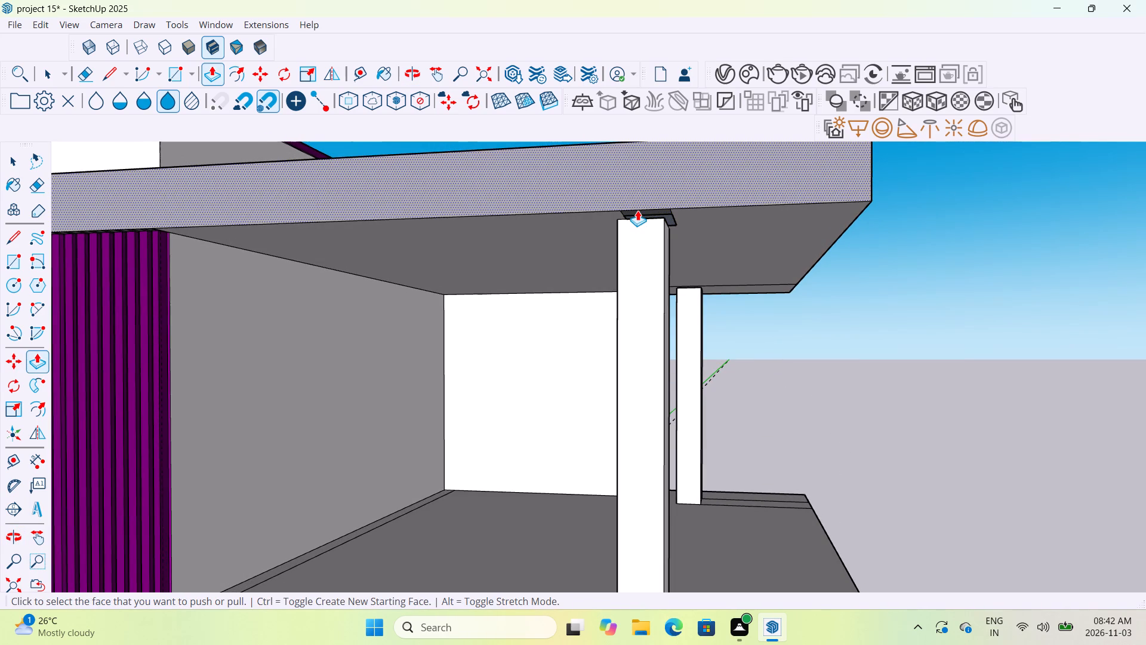
scroll(637, 210, "up", 16)
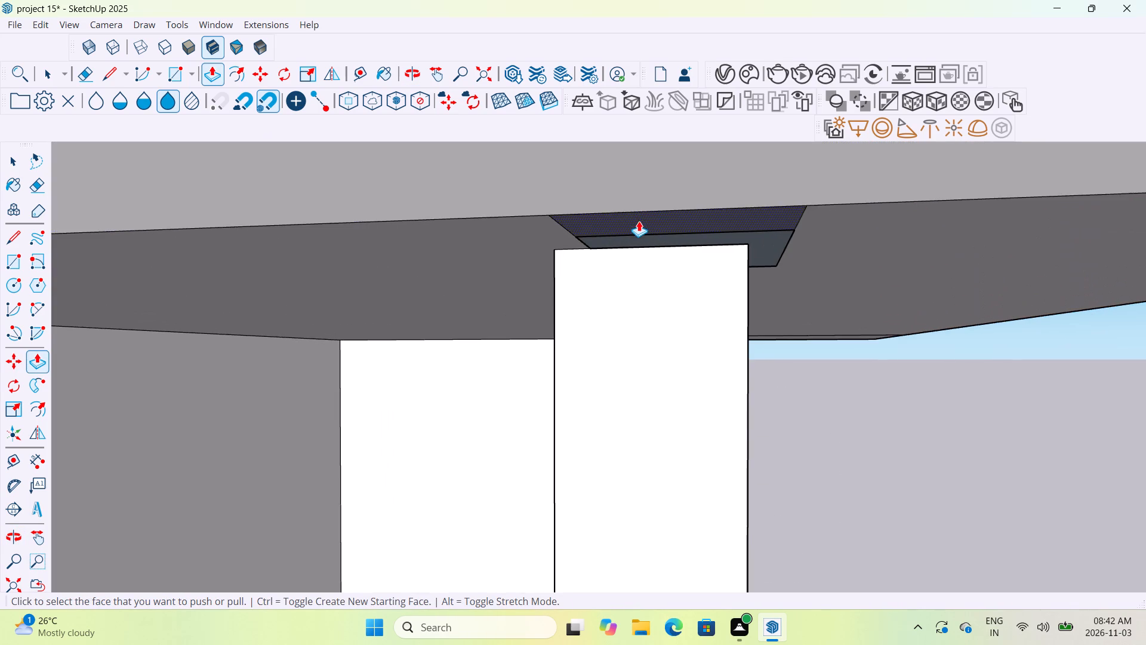
middle_click_drag(639, 223, 605, 254)
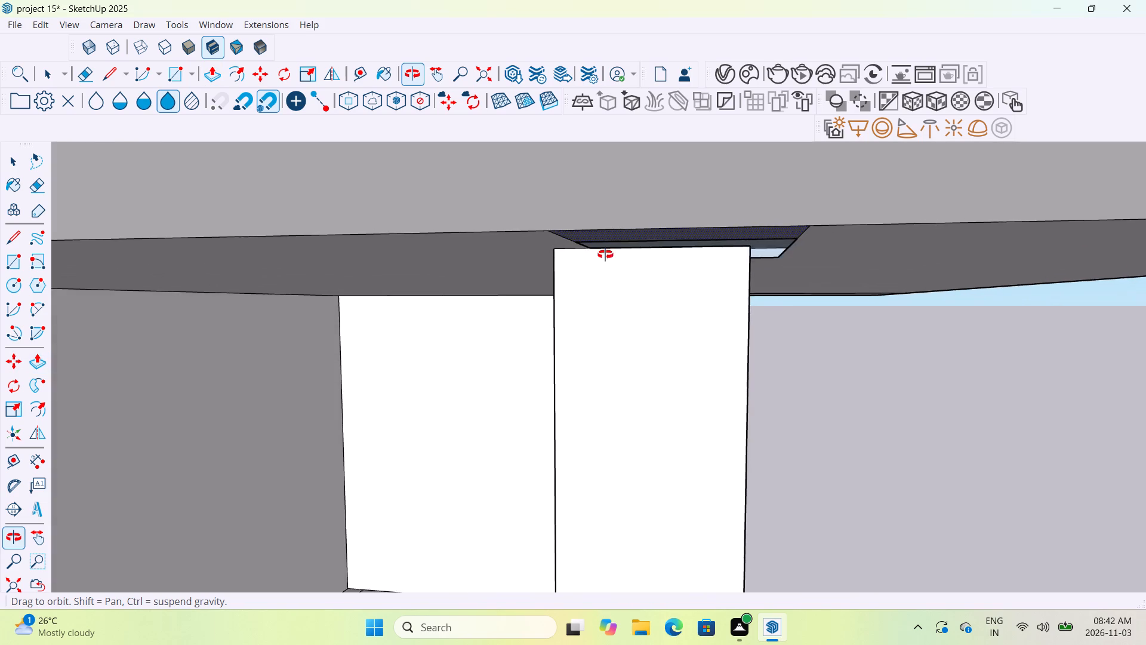
middle_click_drag(605, 254, 547, 255)
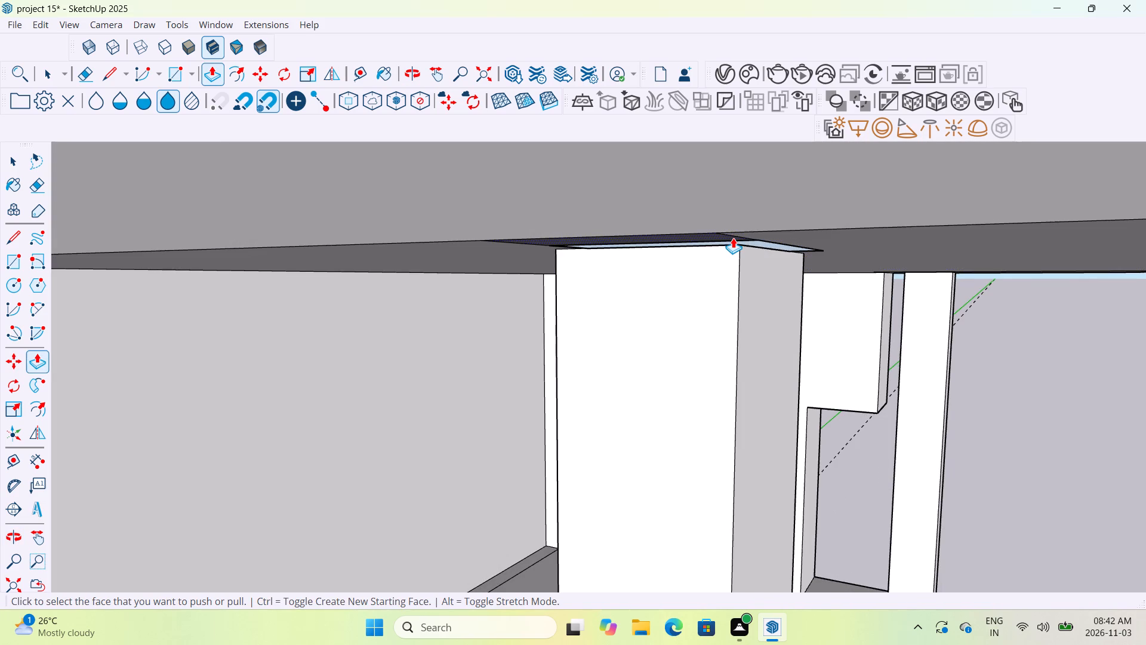
Undo the last three edits.
key("ctrl+z")
key("ctrl+z")
key("ctrl+z")
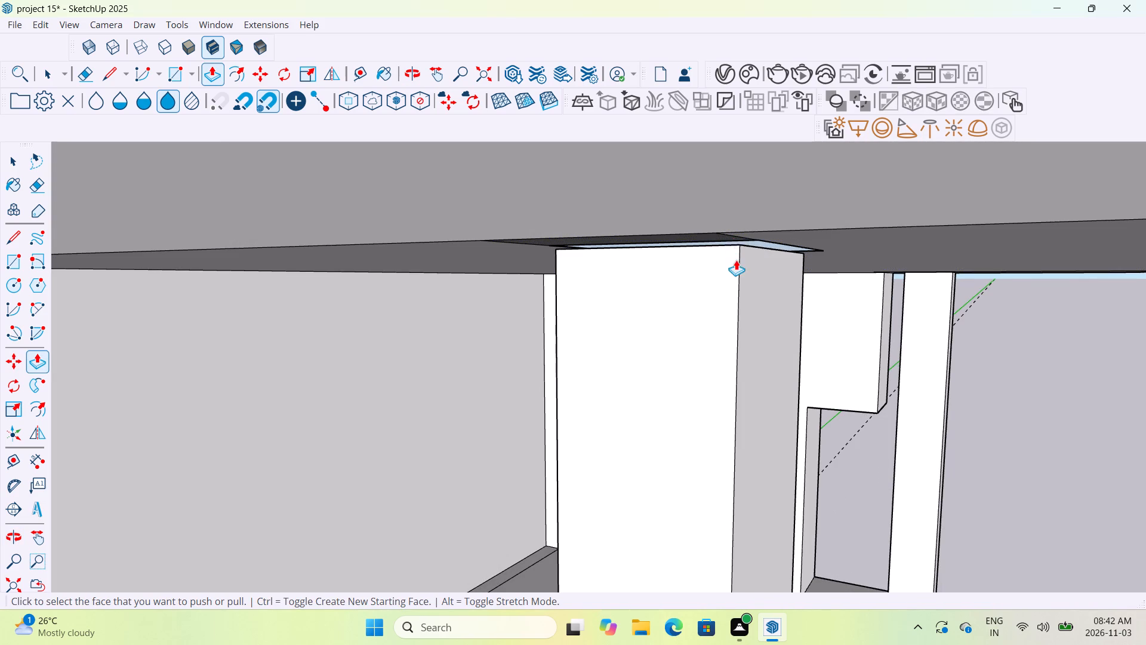
Push the roof slab's outer side face inward until it lines up with the outer side of the columns.
scroll(738, 277, "down", 20)
scroll(738, 277, "down", 18)
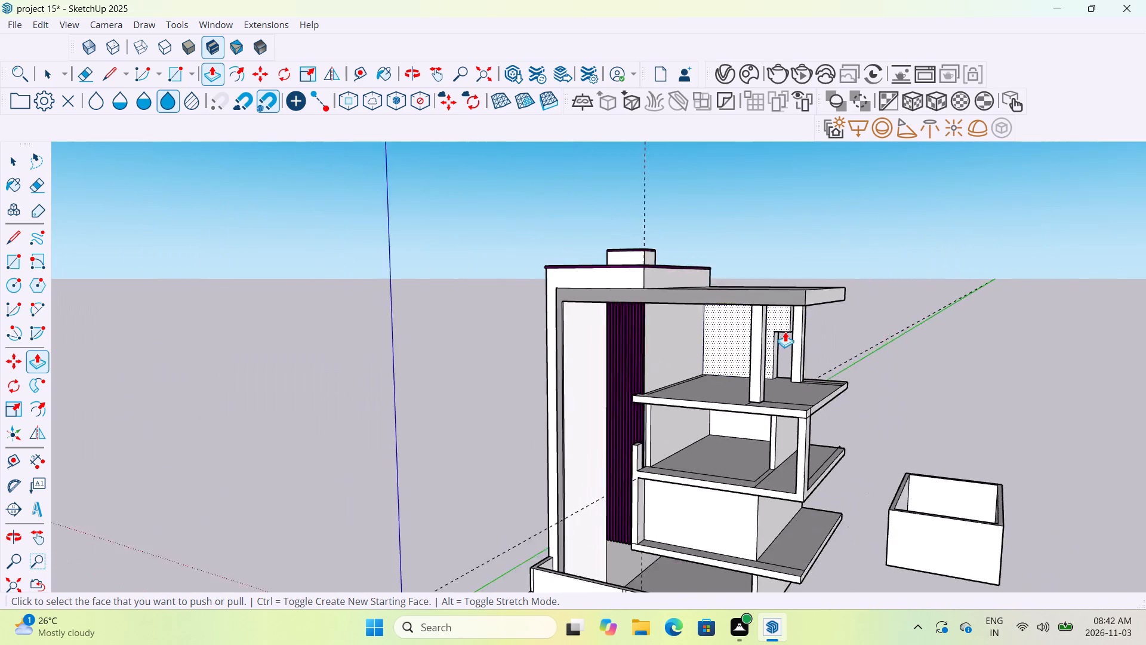
scroll(785, 331, "down", 4)
middle_click_drag(780, 393, 881, 468)
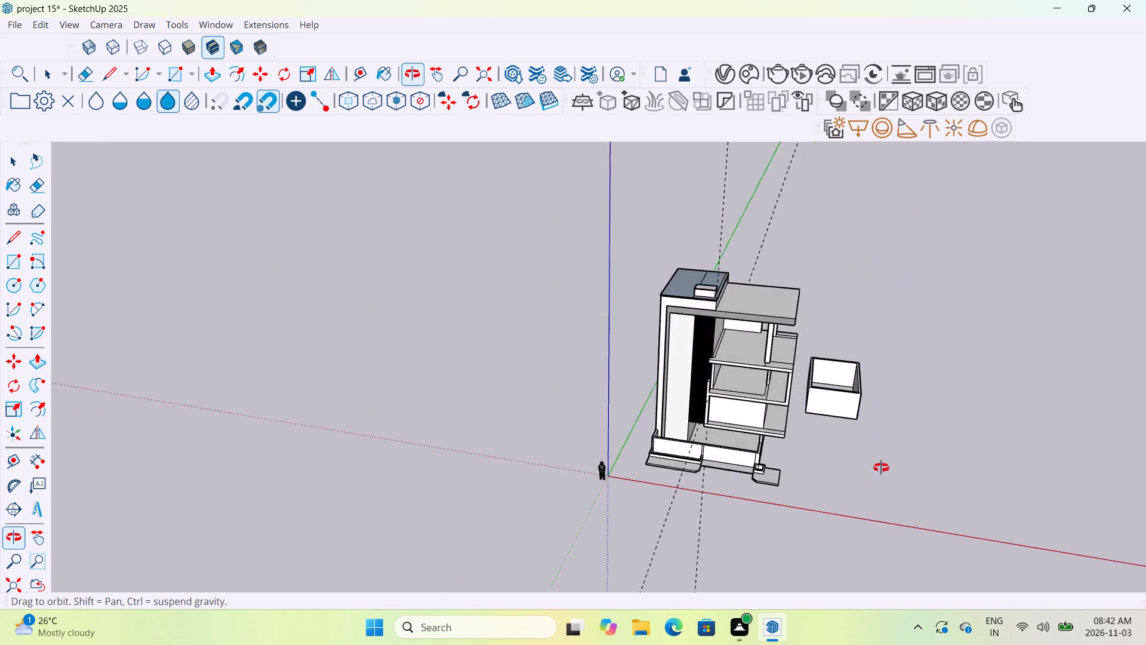
middle_click_drag(881, 468, 887, 462)
scroll(772, 293, "up", 6)
middle_click_drag(768, 357, 736, 253)
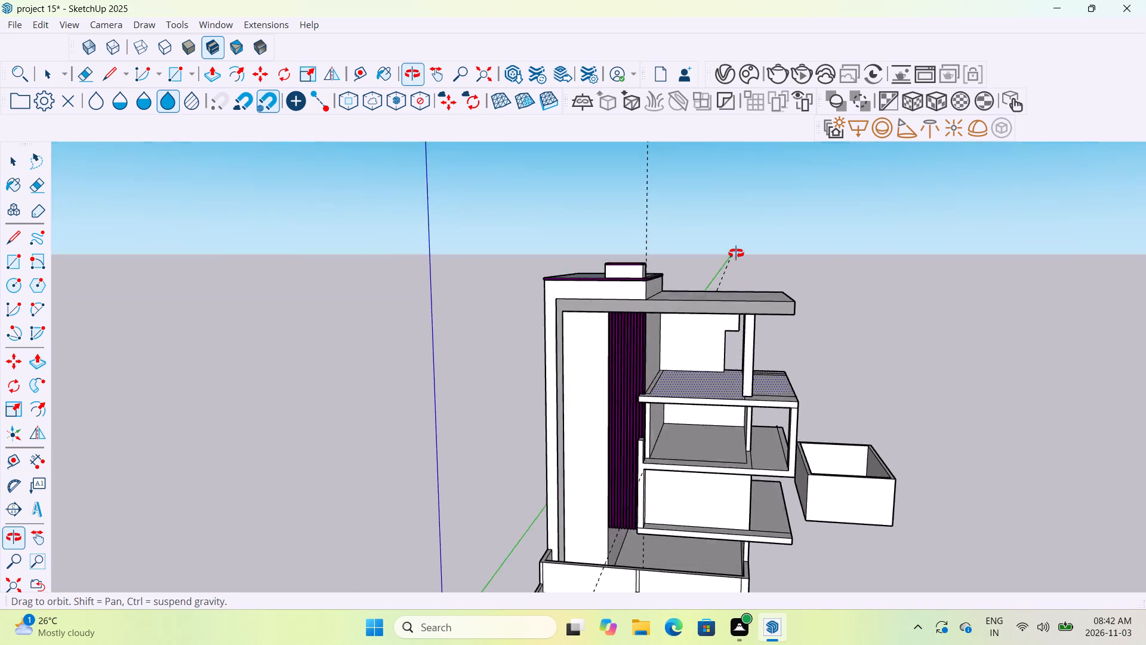
middle_click_drag(736, 253, 683, 204)
middle_click_drag(827, 275, 660, 217)
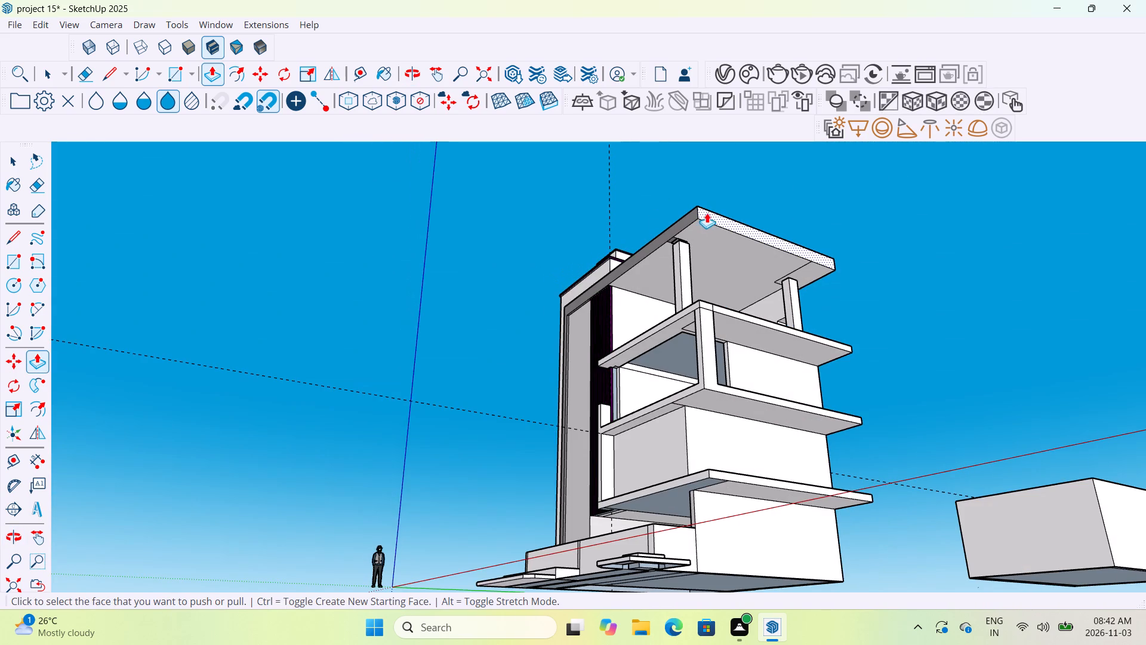
scroll(711, 210, "up", 7)
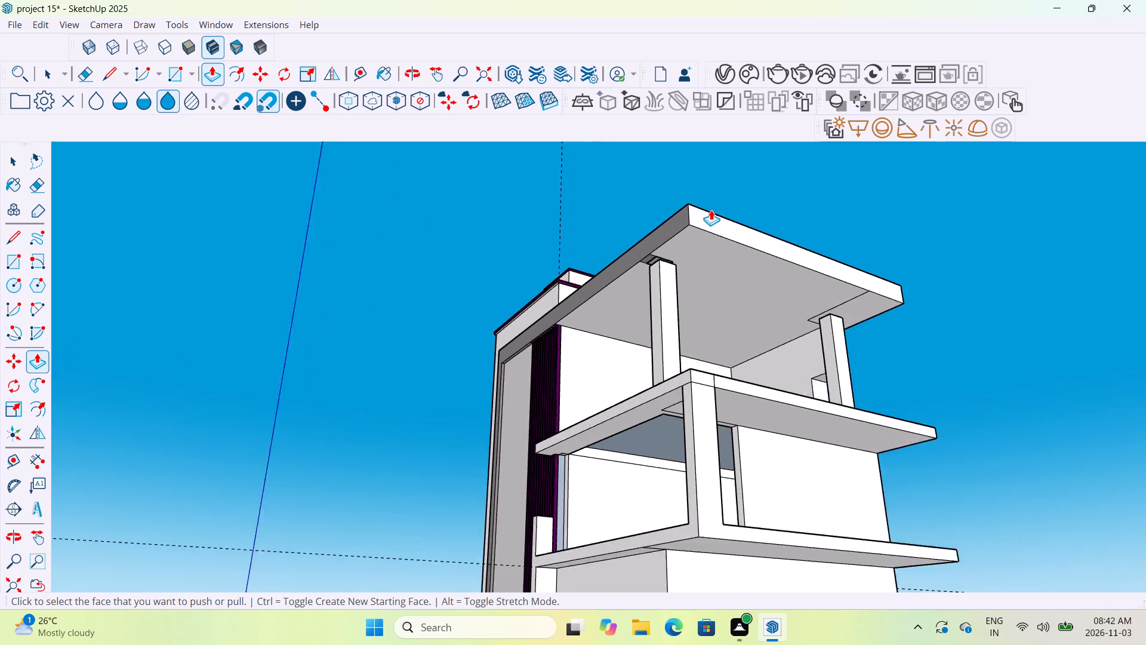
scroll(711, 210, "up", 3)
left_click_drag(712, 223, 598, 288)
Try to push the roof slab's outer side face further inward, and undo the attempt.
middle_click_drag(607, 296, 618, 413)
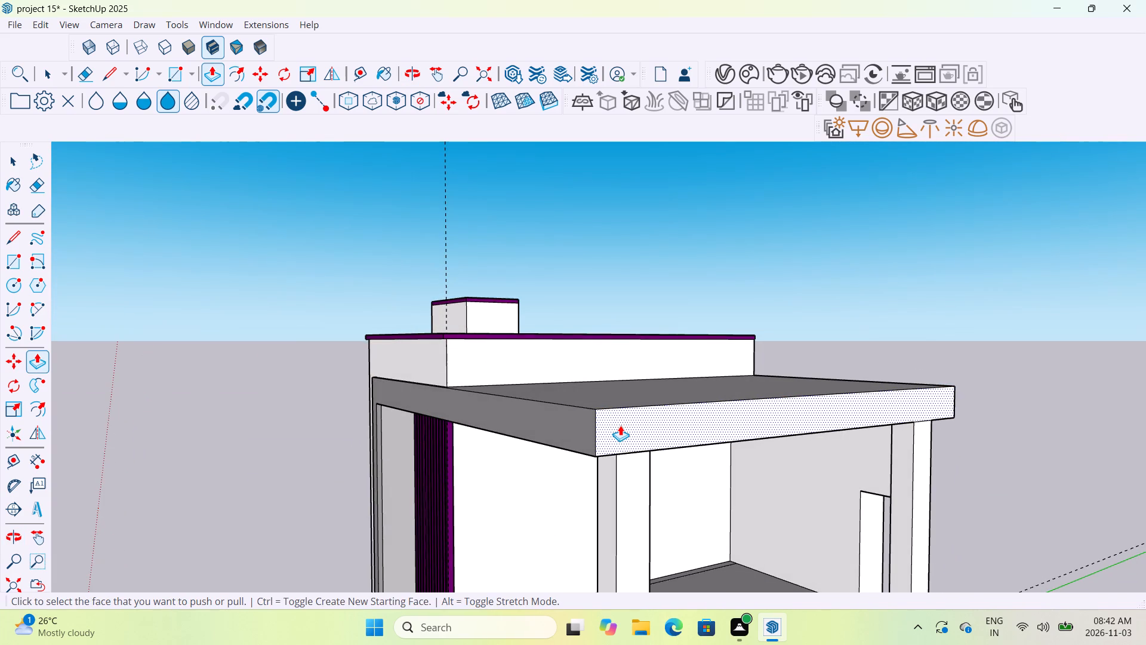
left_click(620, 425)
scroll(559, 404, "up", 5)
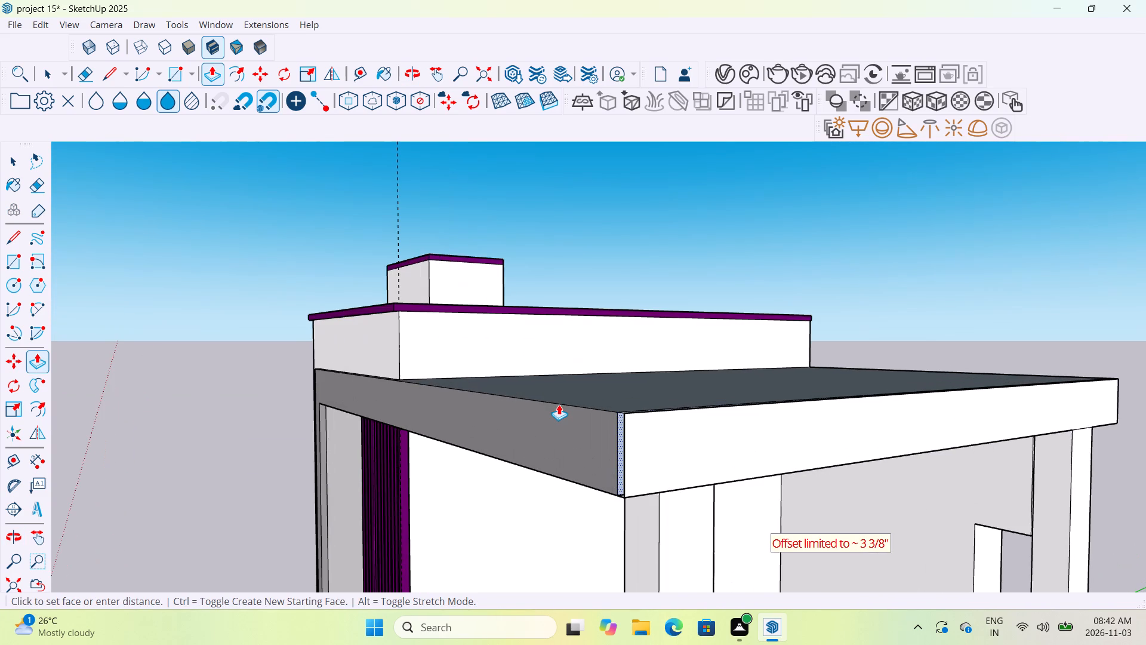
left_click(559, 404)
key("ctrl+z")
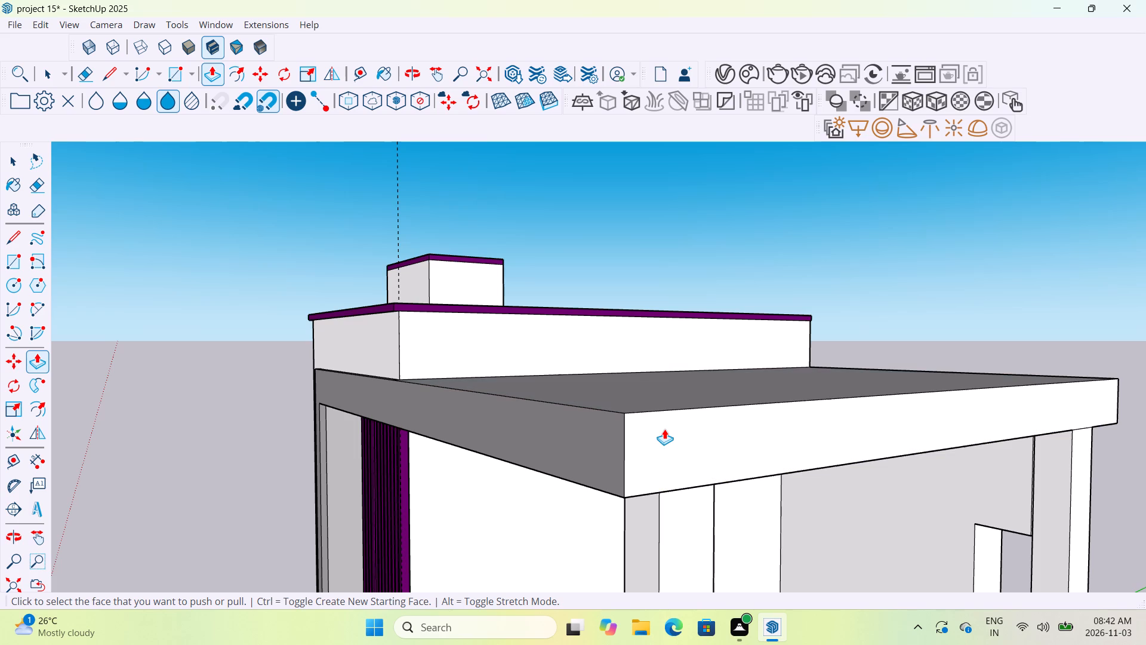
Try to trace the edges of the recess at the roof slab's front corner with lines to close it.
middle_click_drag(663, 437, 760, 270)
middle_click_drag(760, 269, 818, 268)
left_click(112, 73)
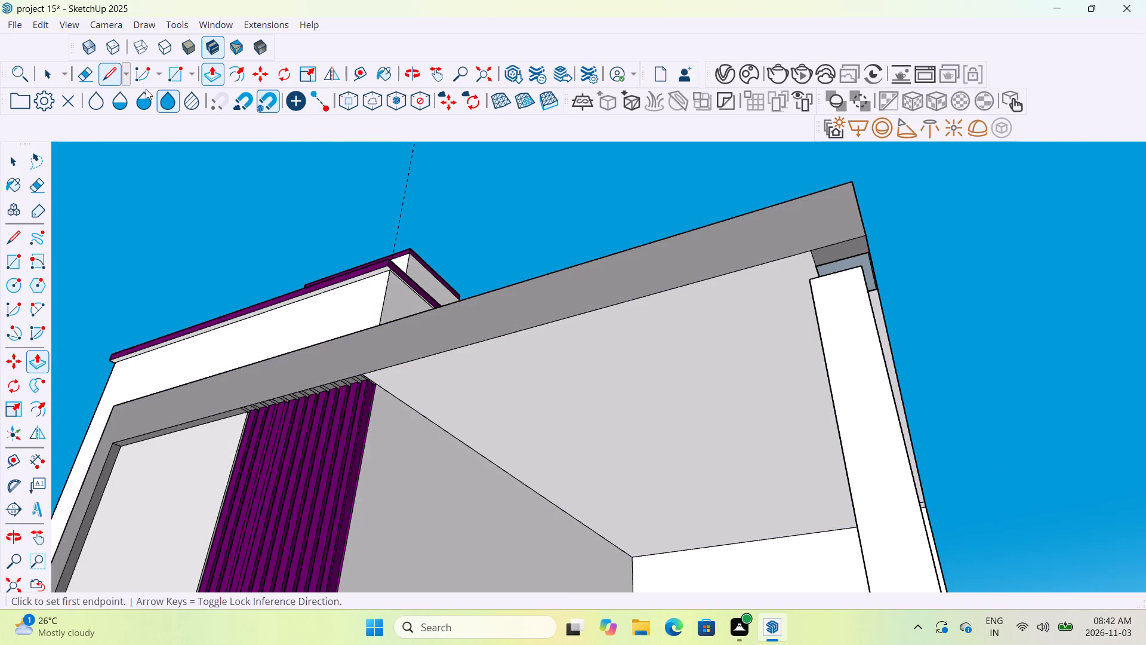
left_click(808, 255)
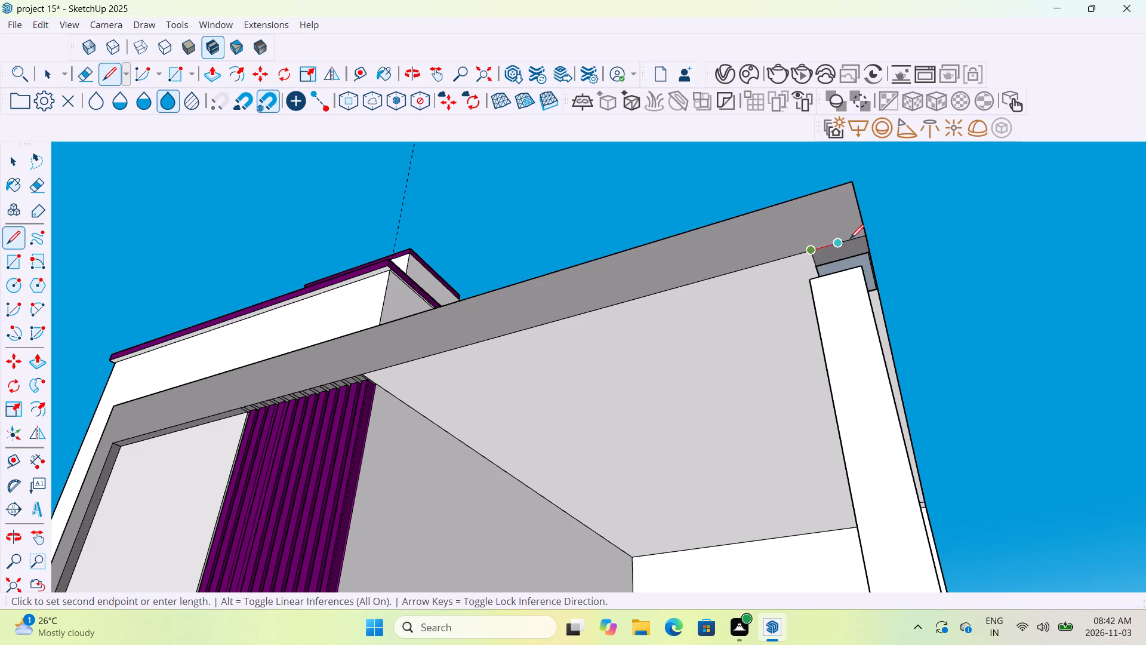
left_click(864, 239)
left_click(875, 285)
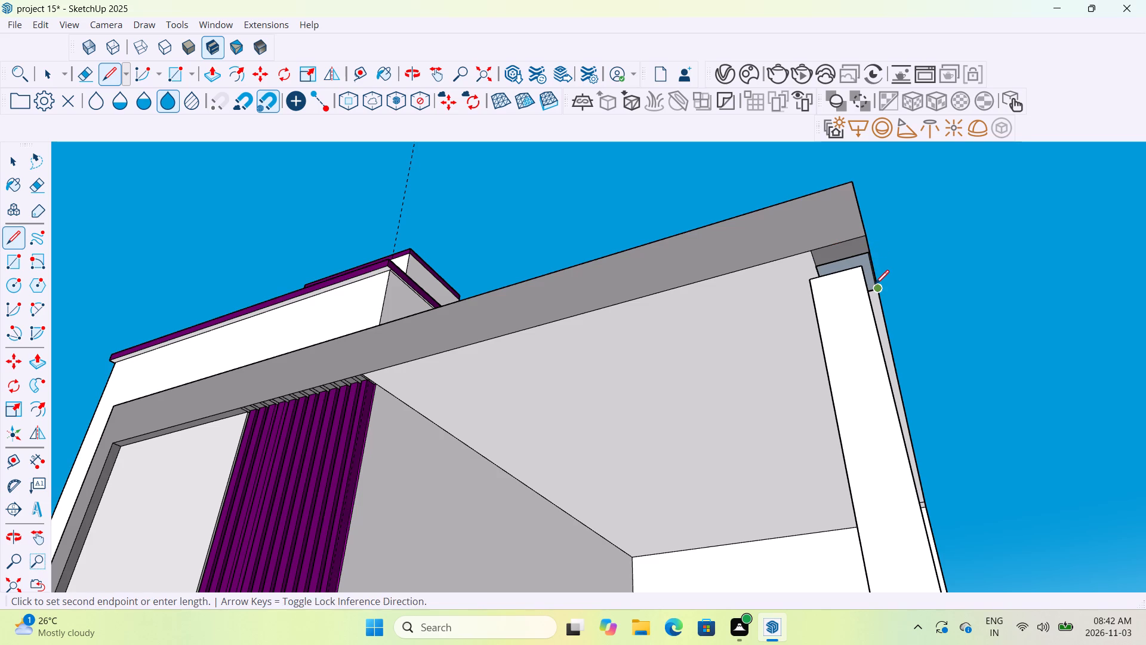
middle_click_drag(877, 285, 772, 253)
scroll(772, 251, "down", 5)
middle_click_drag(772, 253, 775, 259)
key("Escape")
Delete the upper-storey front column standing under the roof slab's front corner.
middle_click_drag(754, 294, 771, 363)
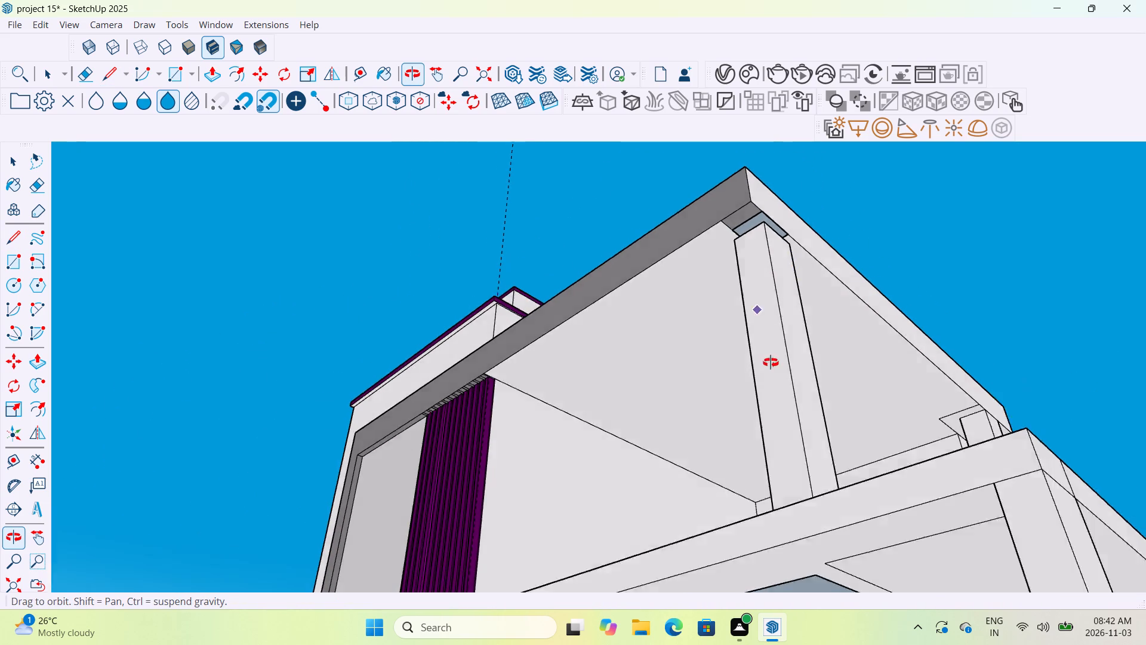
middle_click_drag(771, 363, 865, 401)
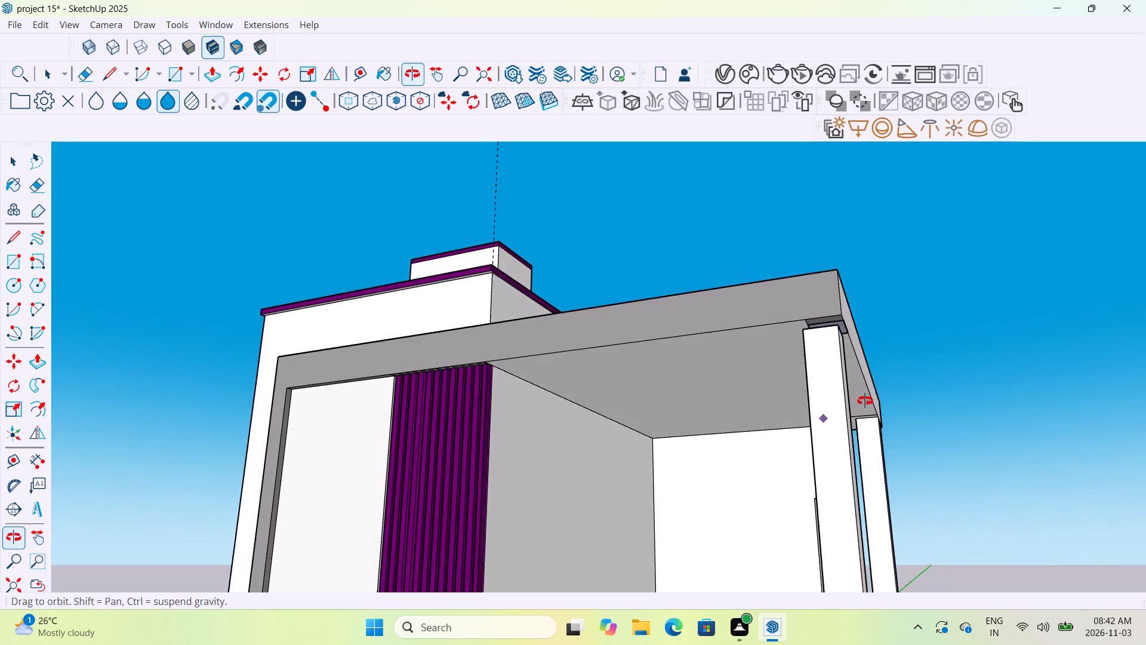
middle_click_drag(865, 401, 873, 485)
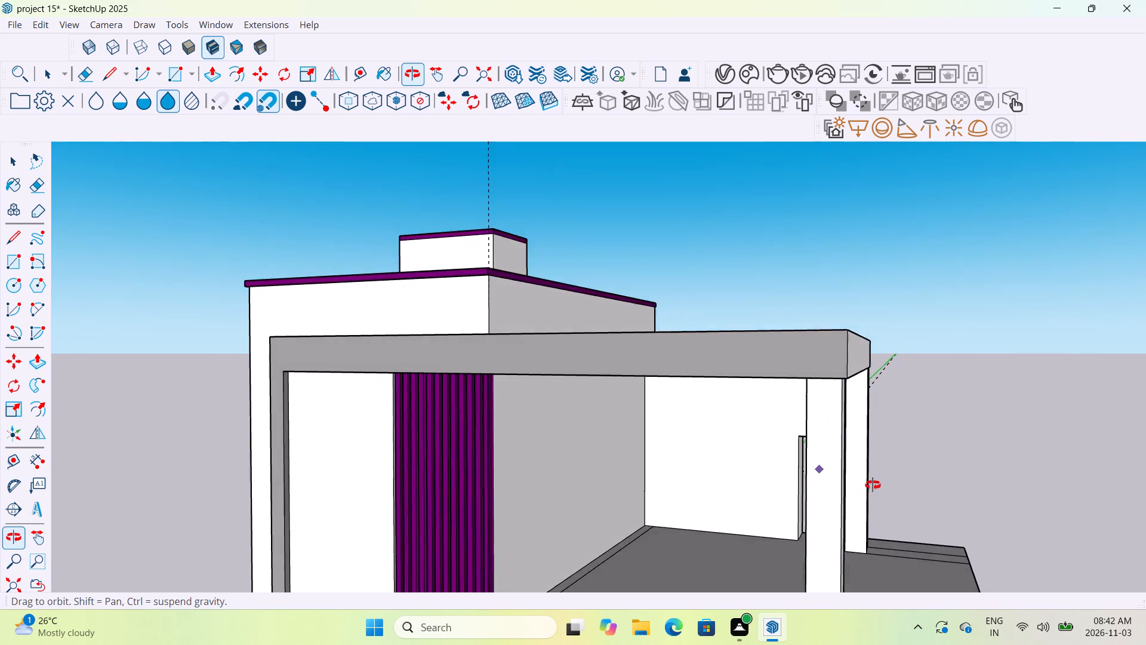
middle_click_drag(873, 485, 874, 487)
scroll(874, 487, "down", 11)
key("Escape")
key("Escape")
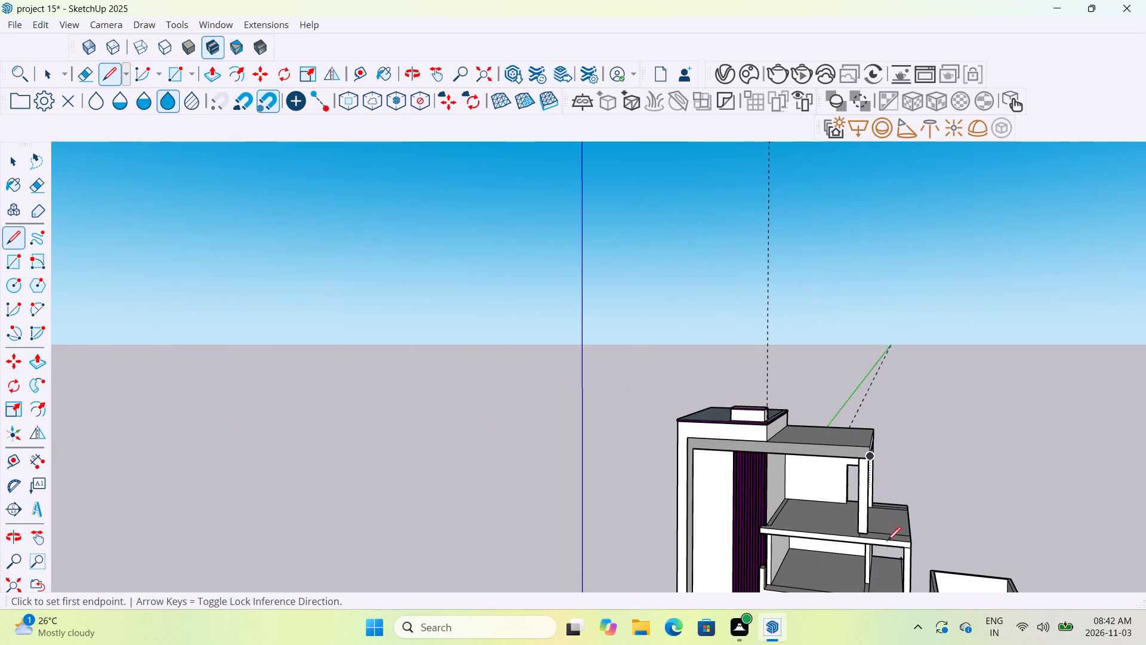
middle_click_drag(891, 550, 885, 514)
middle_click_drag(812, 505, 972, 474)
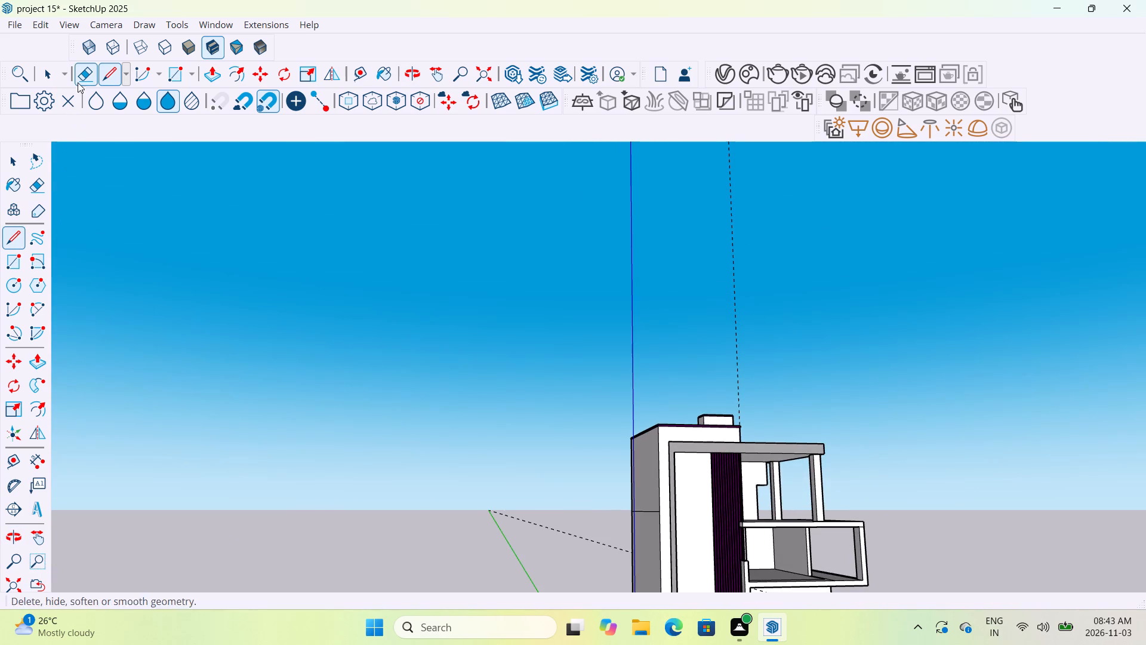
left_click(51, 79)
scroll(825, 518, "up", 5)
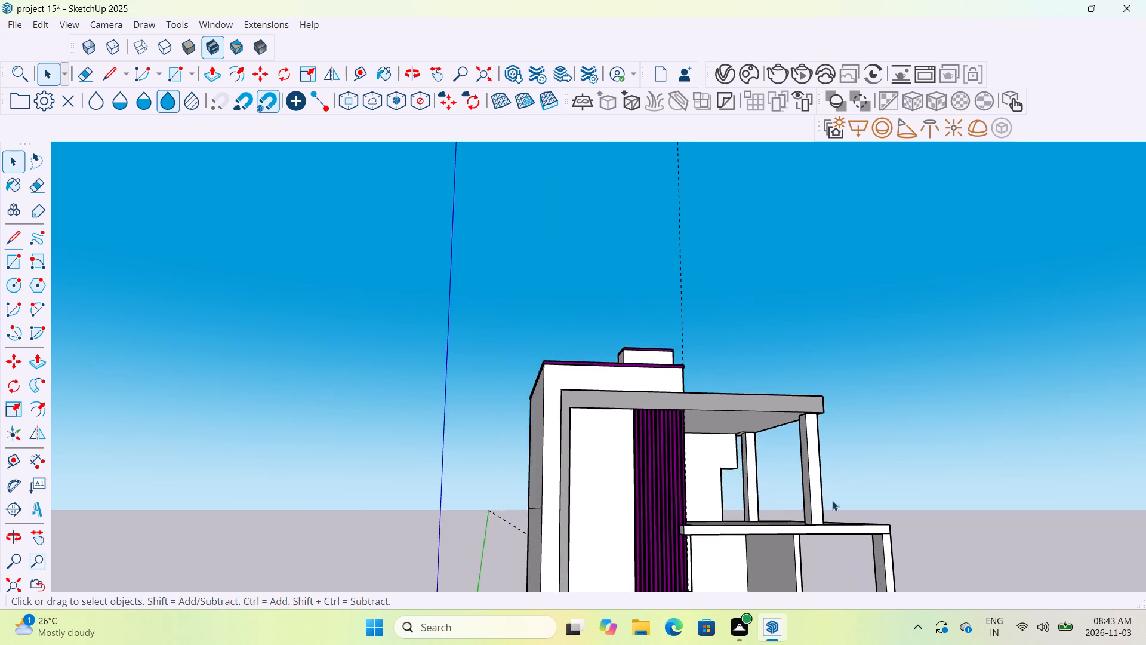
scroll(832, 493, "up", 3)
left_click_drag(840, 474, 772, 449)
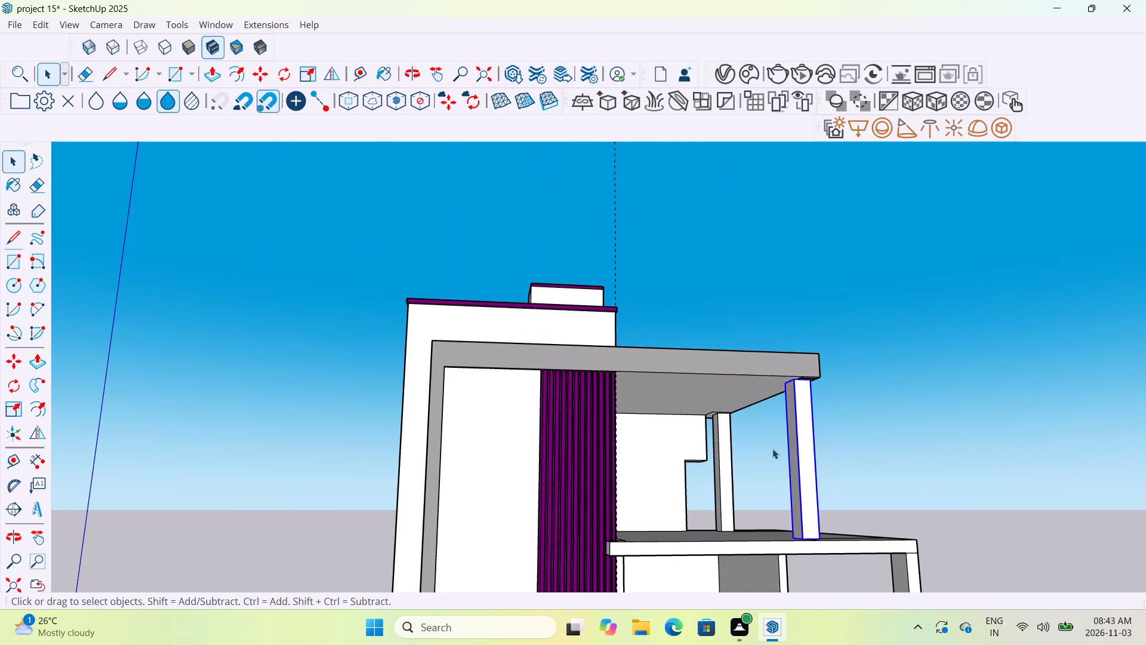
key("Delete")
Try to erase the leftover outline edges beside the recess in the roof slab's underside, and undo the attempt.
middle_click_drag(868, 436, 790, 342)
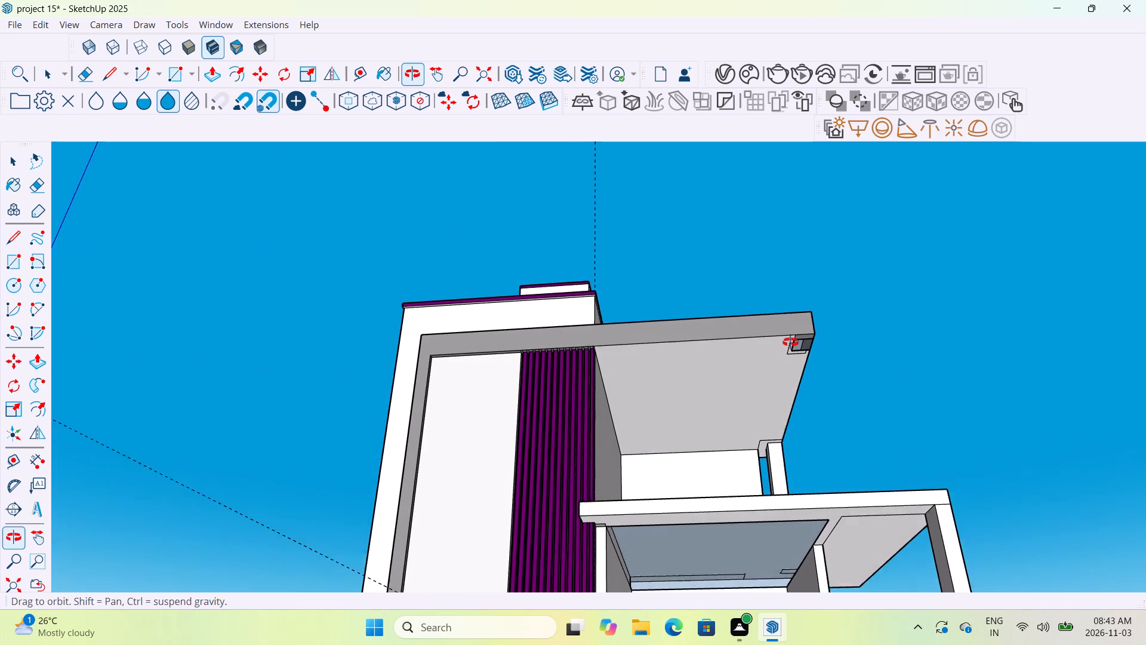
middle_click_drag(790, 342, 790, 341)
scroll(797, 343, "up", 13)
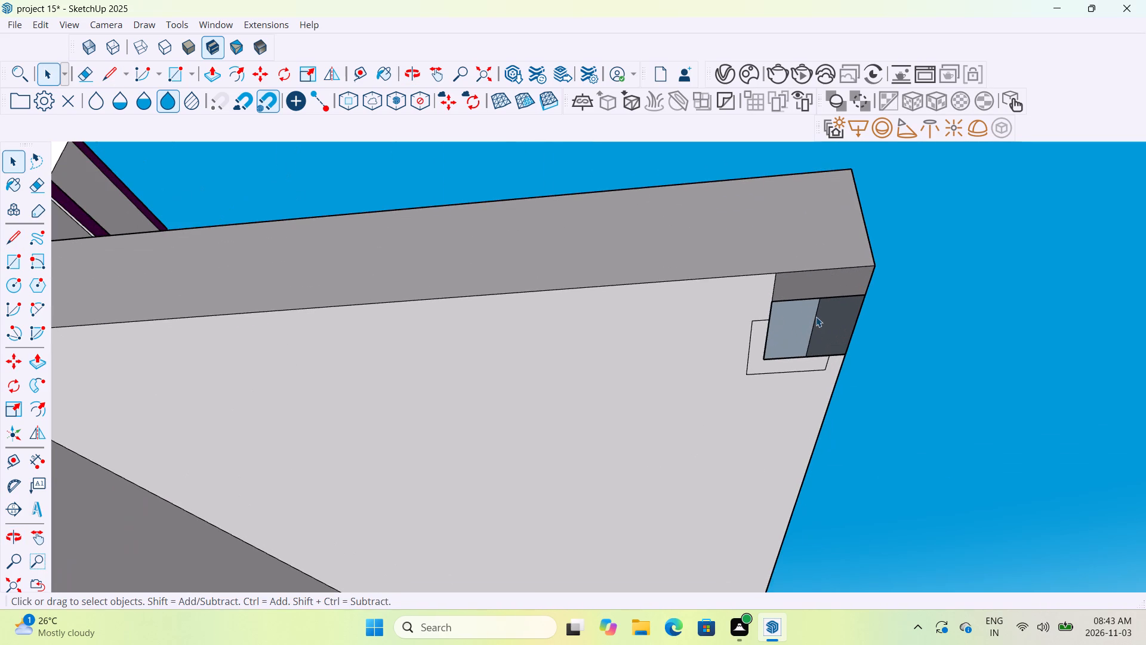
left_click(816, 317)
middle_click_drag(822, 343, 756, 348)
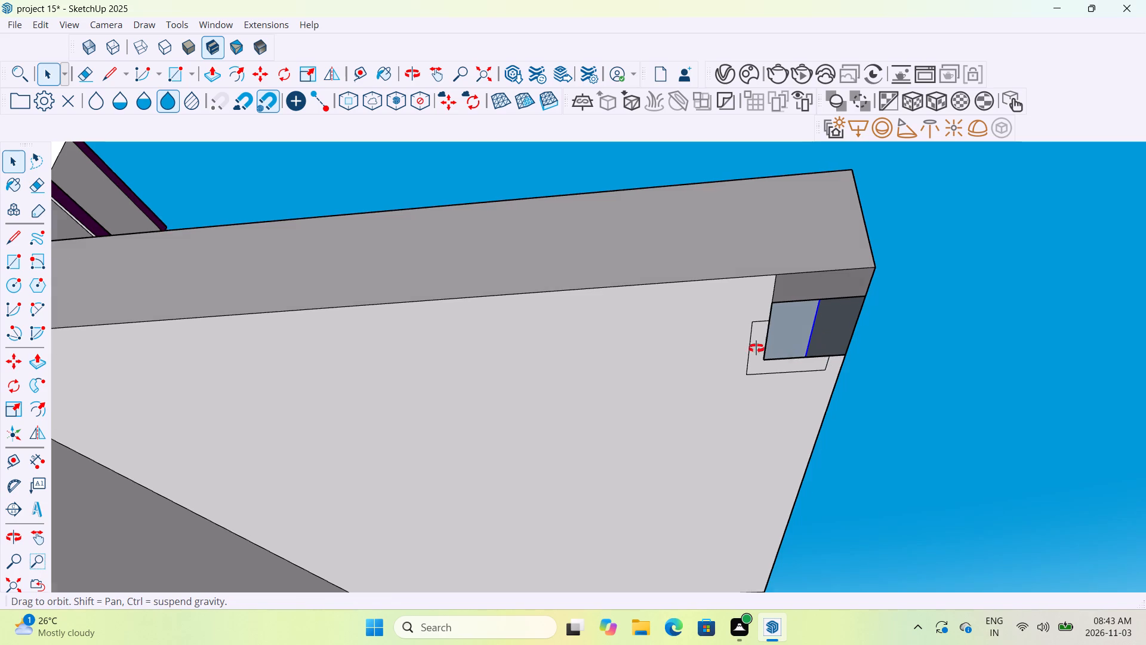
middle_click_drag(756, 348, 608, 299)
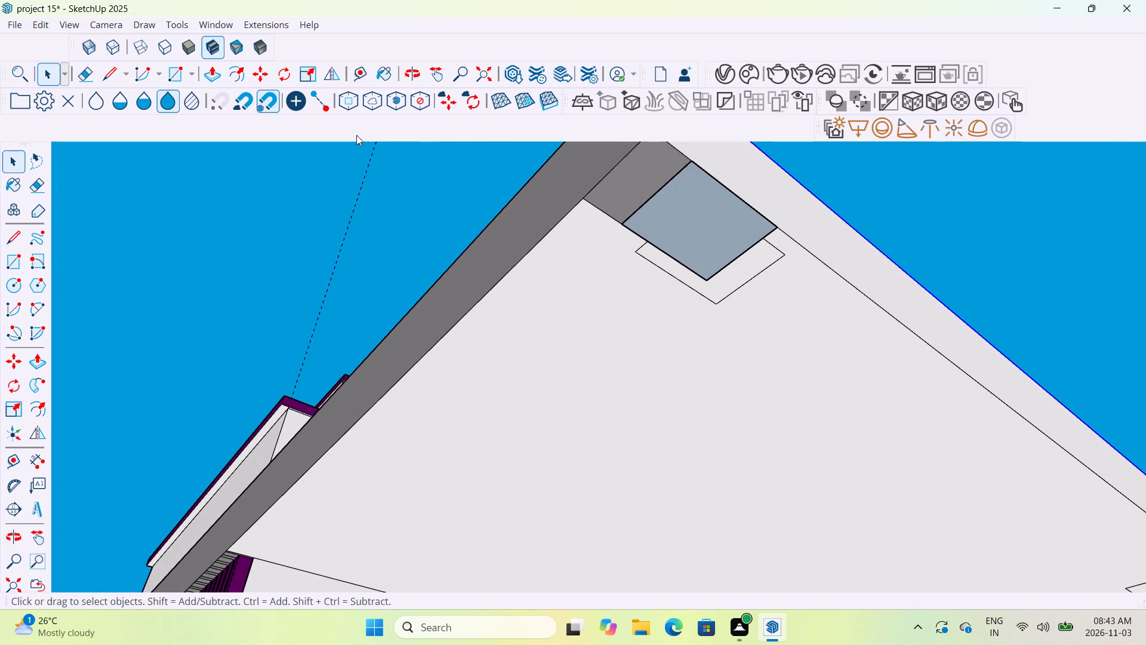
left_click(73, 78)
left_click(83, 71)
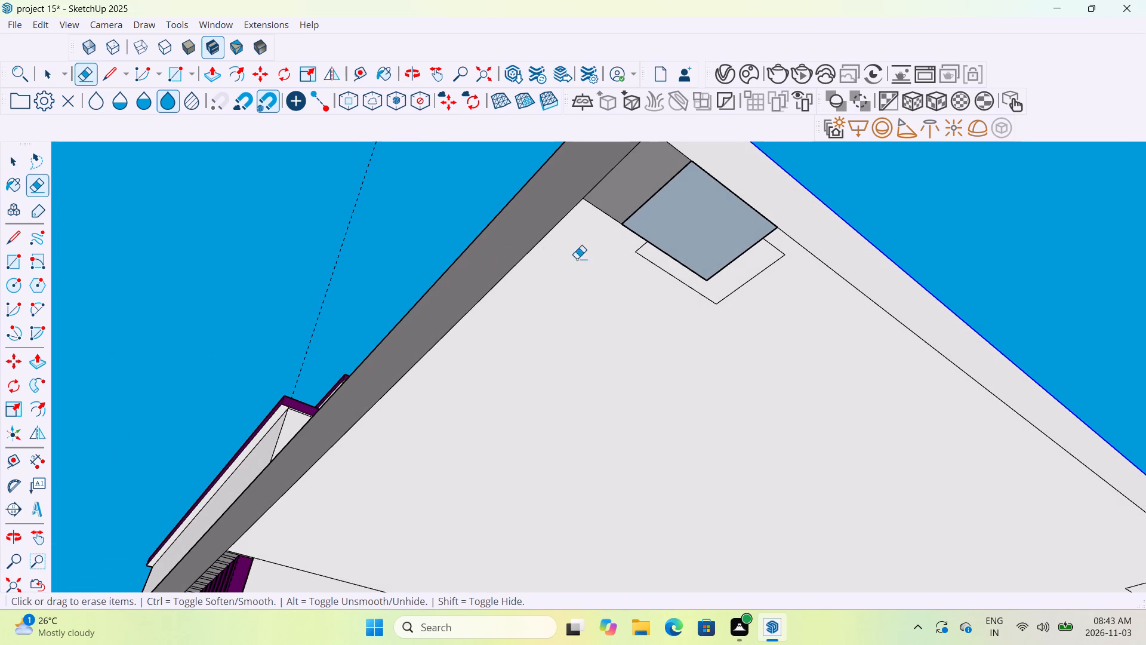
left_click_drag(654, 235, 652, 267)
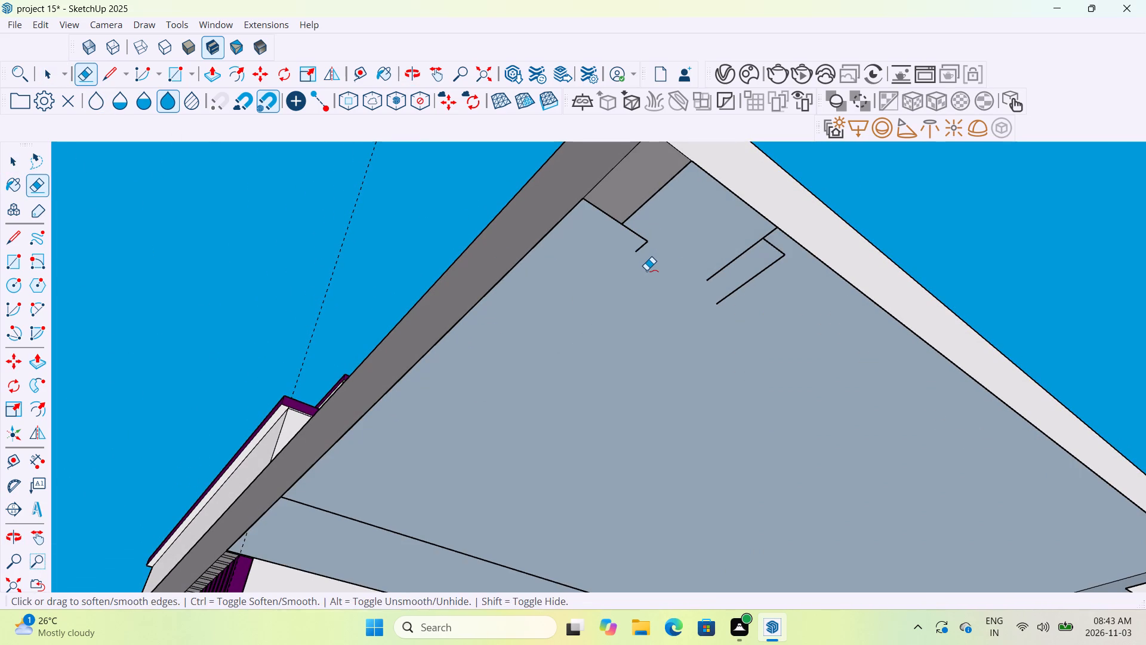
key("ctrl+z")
Erase the leftover column outline around the recess and the short edge linking the recess to the slab's front edge.
left_click_drag(739, 274, 753, 299)
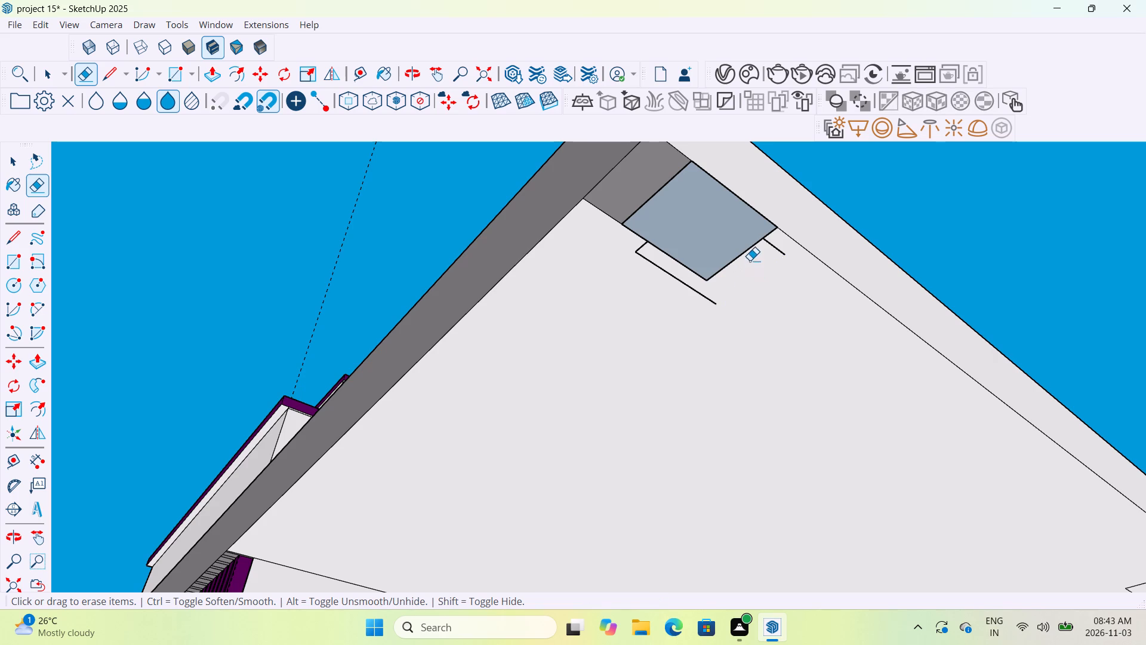
left_click_drag(750, 256, 760, 239)
key("ctrl+z")
left_click_drag(766, 248, 774, 239)
left_click_drag(687, 311, 698, 299)
left_click_drag(698, 299, 703, 293)
scroll(629, 259, "up", 4)
left_click_drag(622, 238, 639, 253)
left_click_drag(594, 190, 574, 205)
scroll(577, 231, "down", 9)
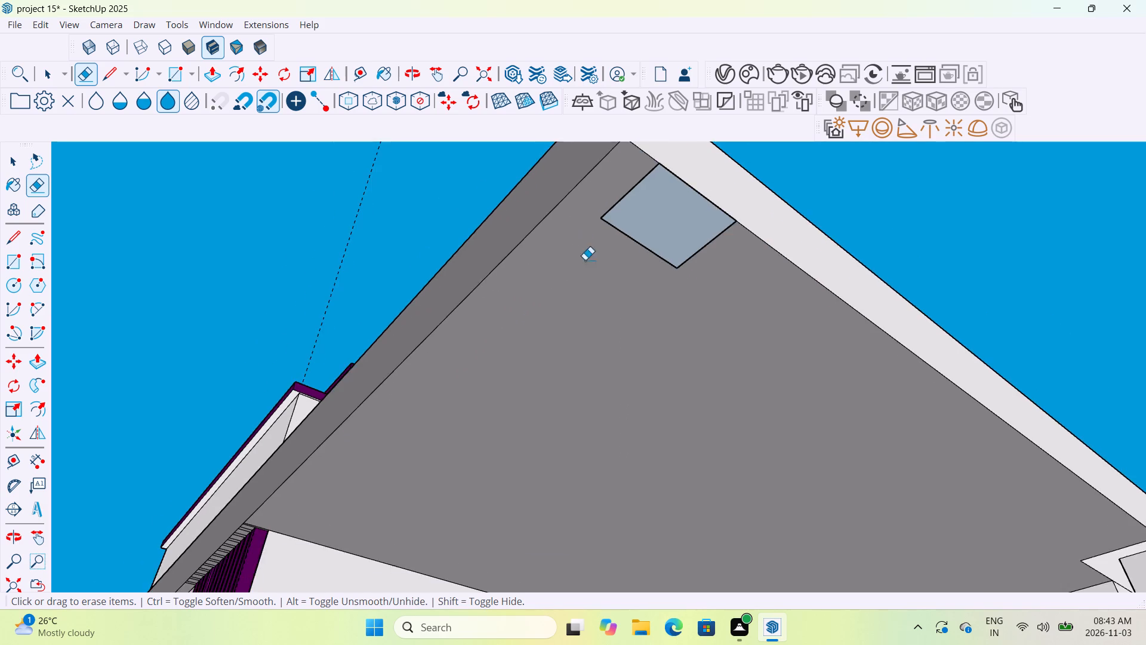
scroll(585, 260, "down", 3)
scroll(633, 325, "down", 6)
Inspect the roof slab's underside at the remaining rear column and at the front recess from several angles.
middle_click_drag(637, 340, 647, 434)
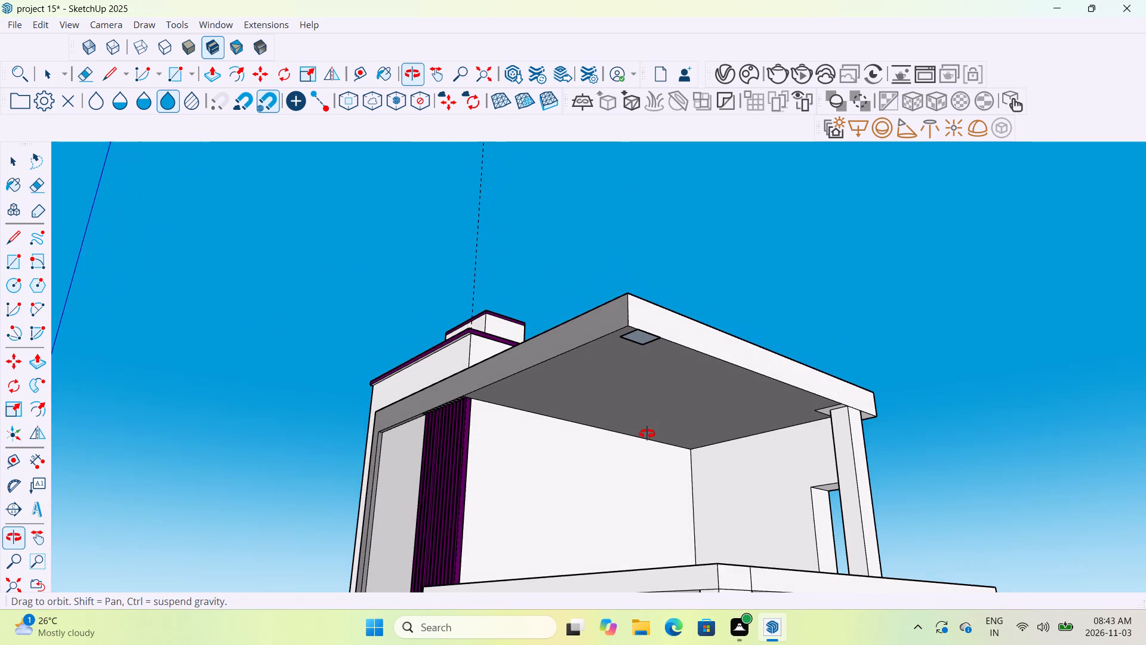
middle_click_drag(647, 434, 647, 368)
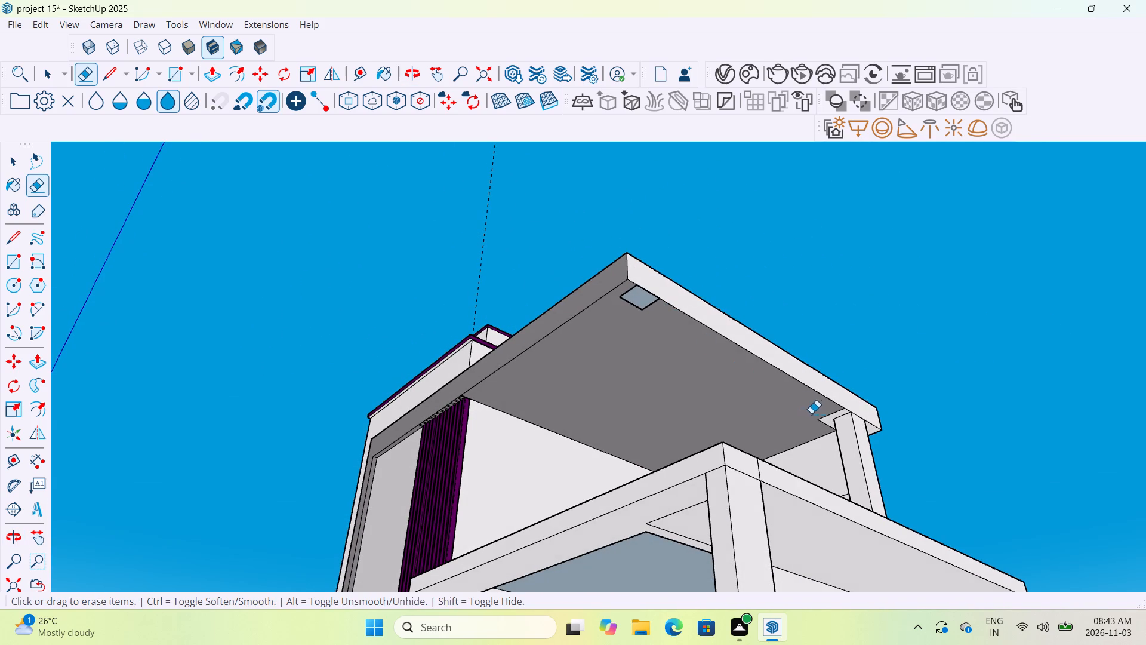
scroll(835, 416, "up", 6)
middle_click_drag(836, 422, 853, 420)
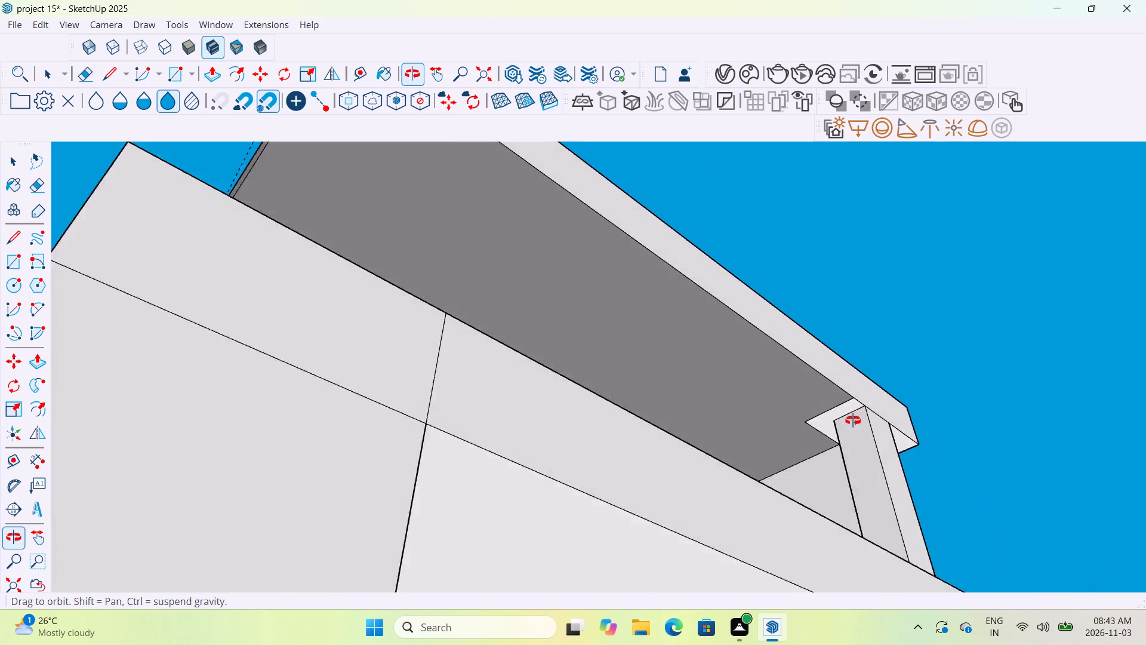
middle_click_drag(853, 420, 877, 464)
middle_click_drag(393, 288, 414, 348)
scroll(449, 306, "up", 4)
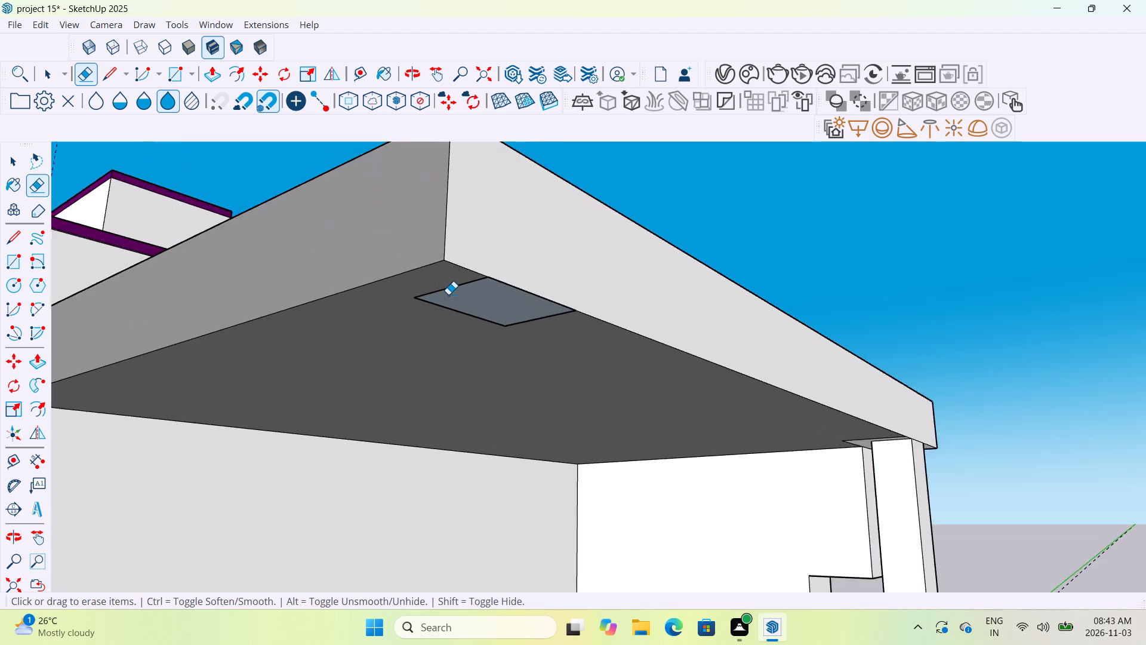
scroll(448, 294, "up", 6)
middle_click_drag(453, 299, 458, 241)
scroll(460, 239, "down", 10)
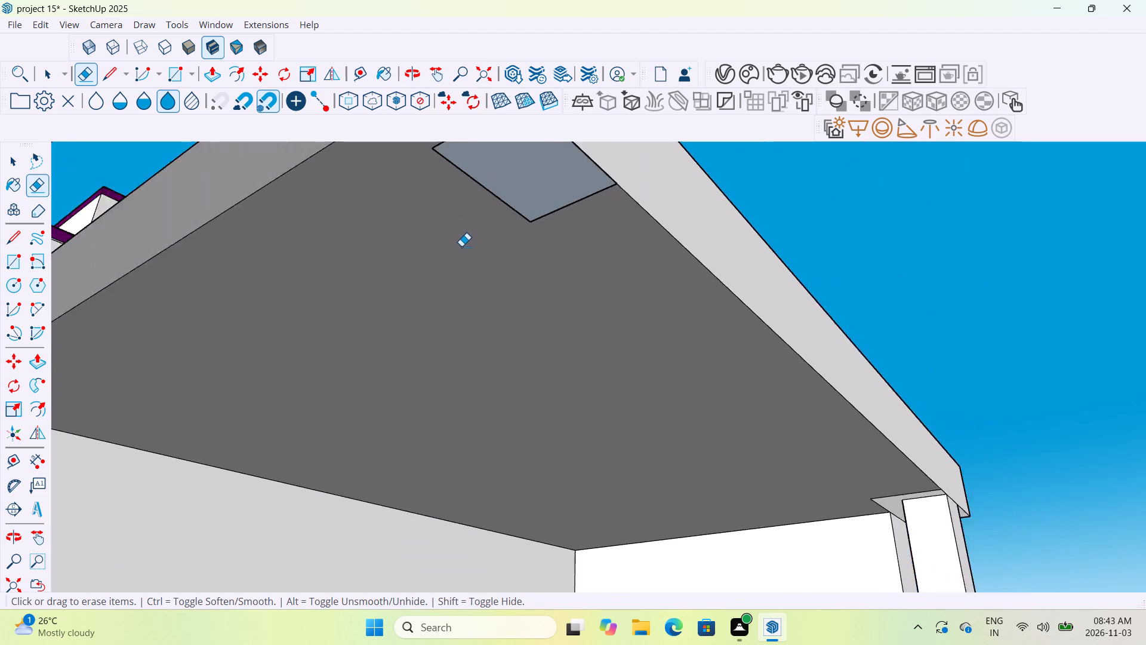
scroll(461, 246, "down", 9)
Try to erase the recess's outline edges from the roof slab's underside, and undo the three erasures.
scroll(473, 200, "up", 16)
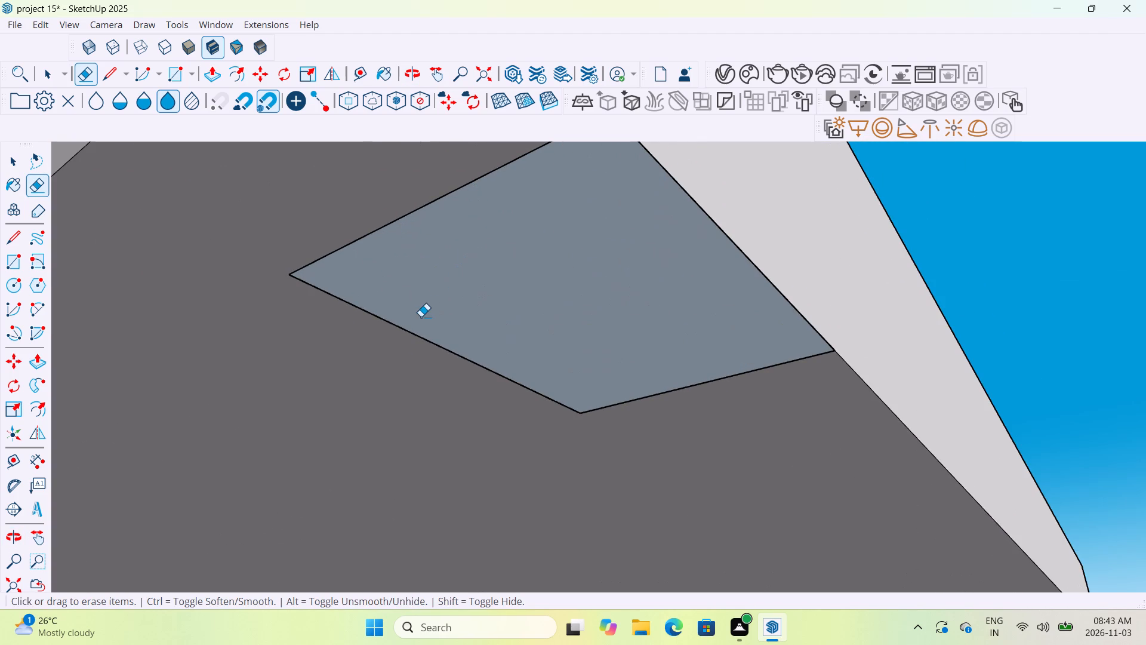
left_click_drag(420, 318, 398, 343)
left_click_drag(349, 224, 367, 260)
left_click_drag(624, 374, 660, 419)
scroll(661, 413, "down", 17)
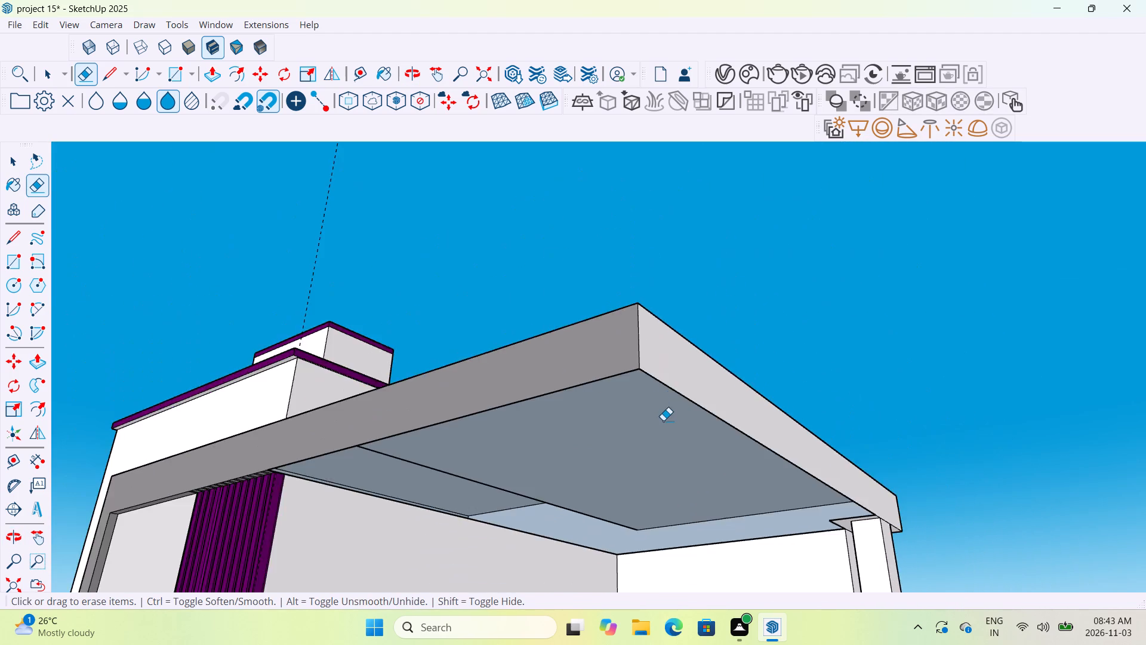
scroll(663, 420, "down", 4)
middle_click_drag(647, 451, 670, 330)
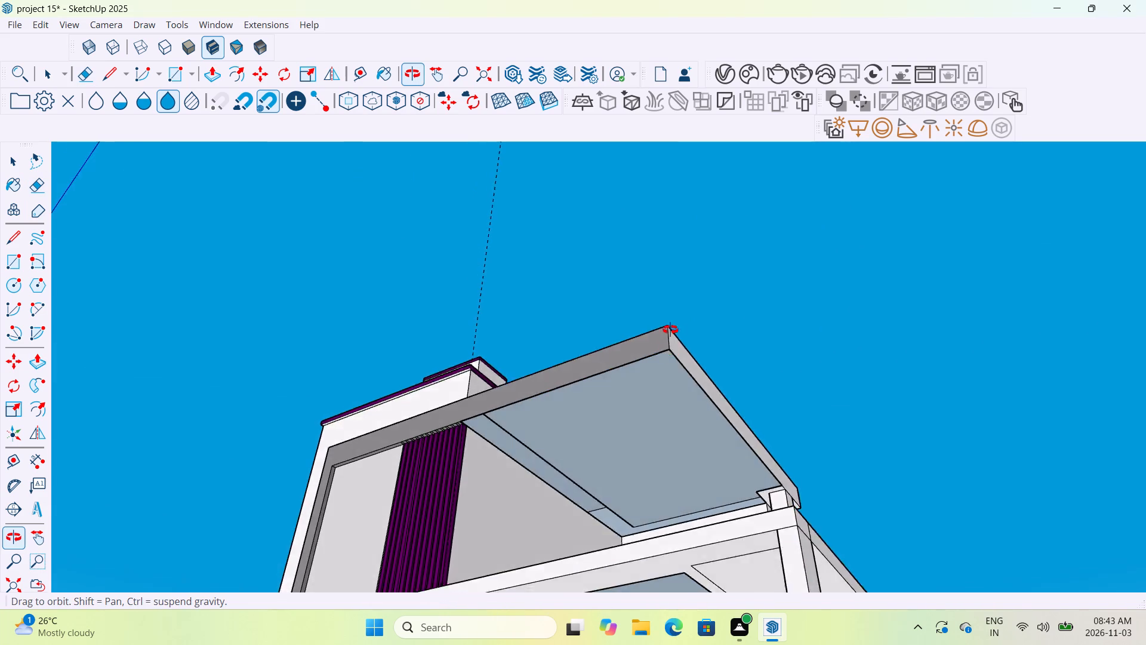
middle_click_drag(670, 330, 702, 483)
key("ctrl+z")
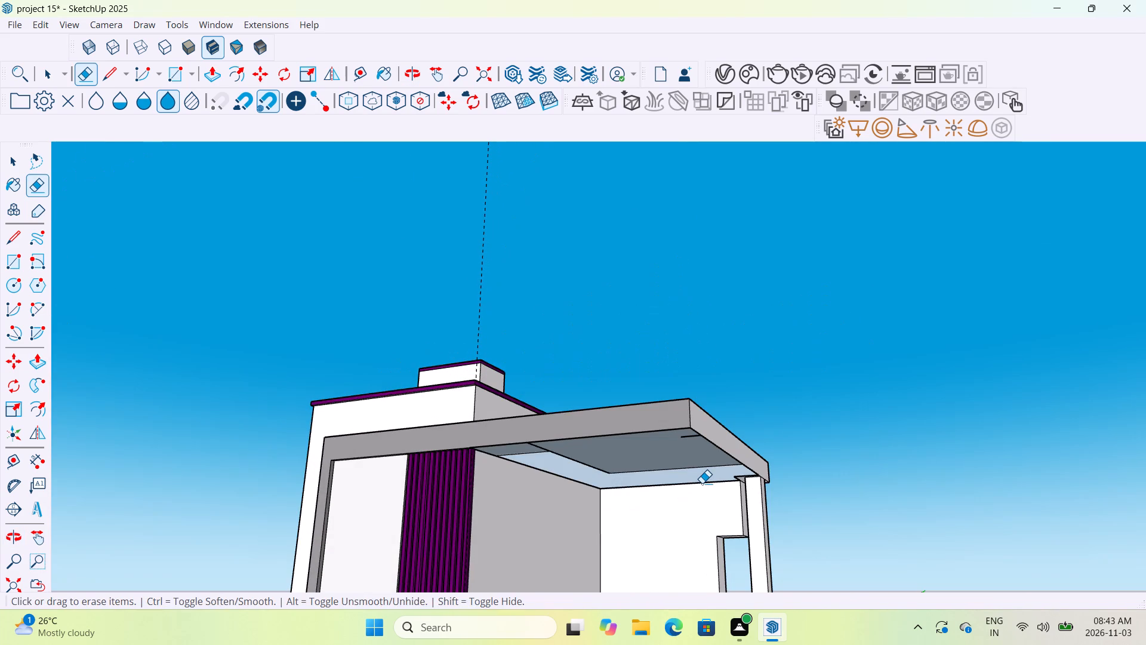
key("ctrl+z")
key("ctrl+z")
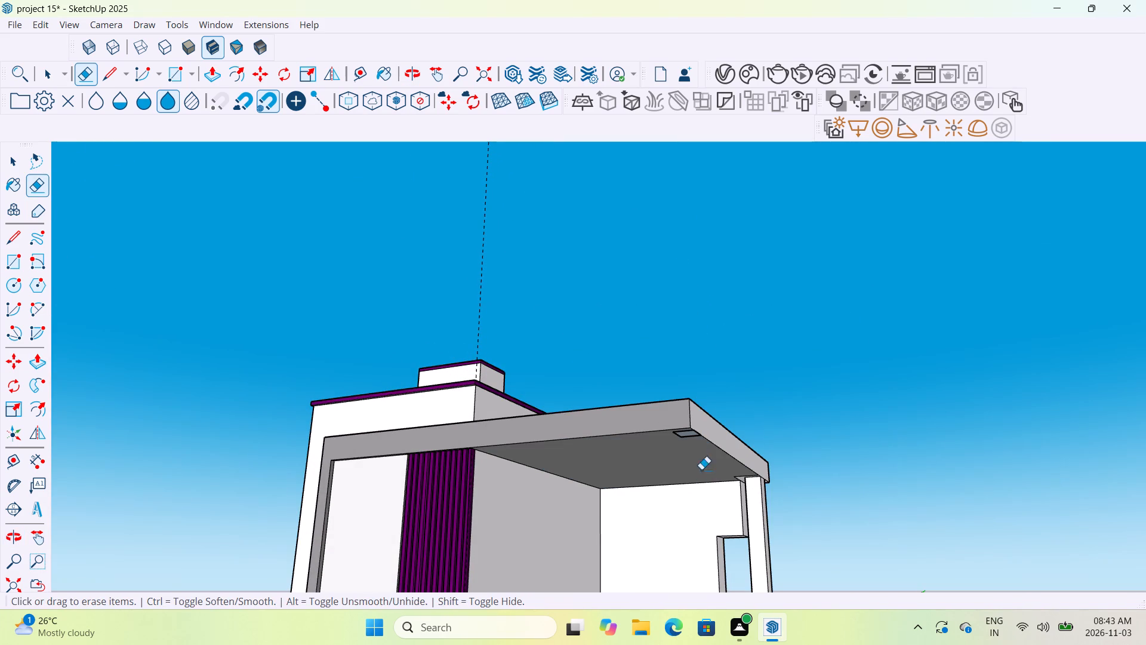
Draw a line across the recess's open side along the slab's outer bottom edge, closing the recess with a face.
scroll(696, 429, "up", 6)
scroll(661, 486, "up", 1)
middle_click_drag(660, 478, 714, 368)
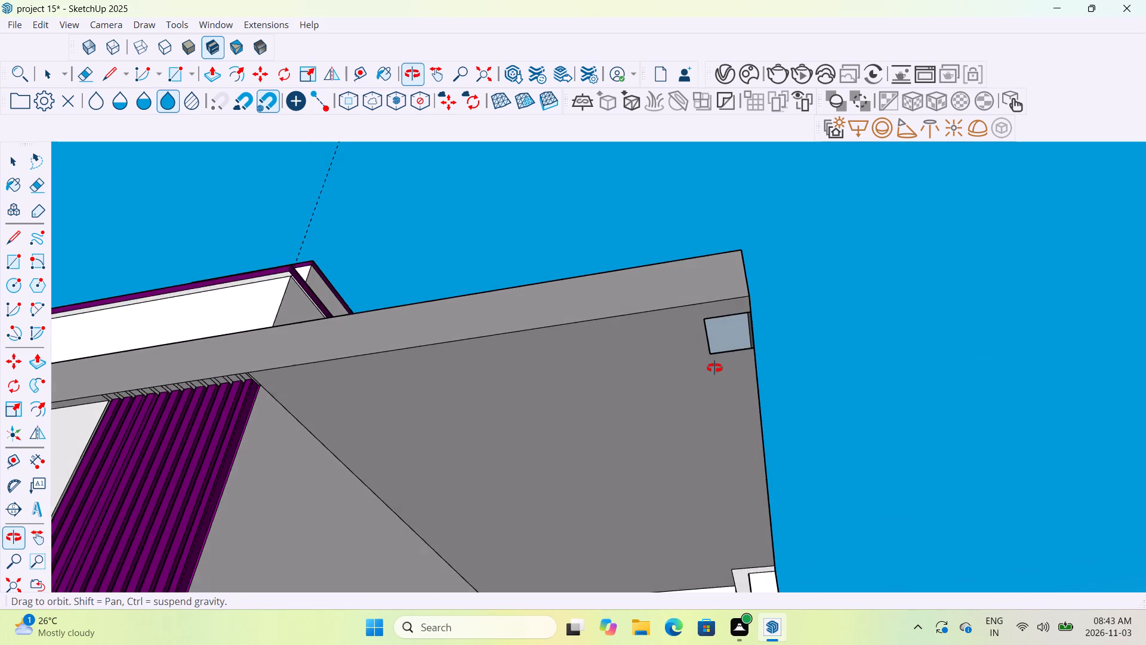
middle_click_drag(714, 368, 720, 358)
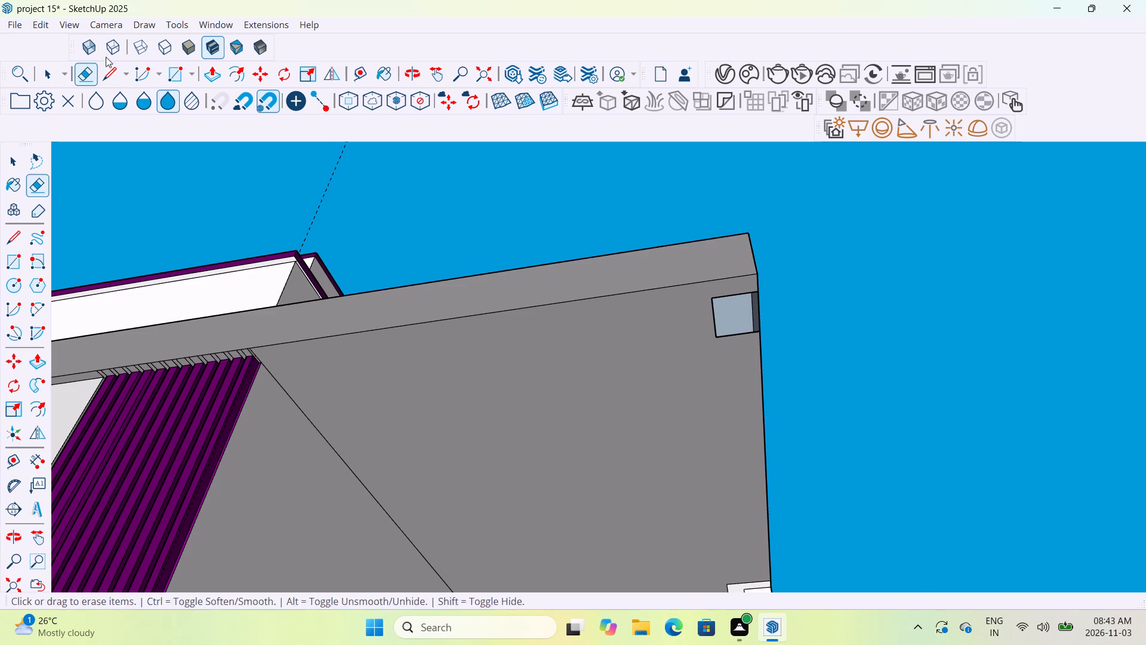
left_click(105, 71)
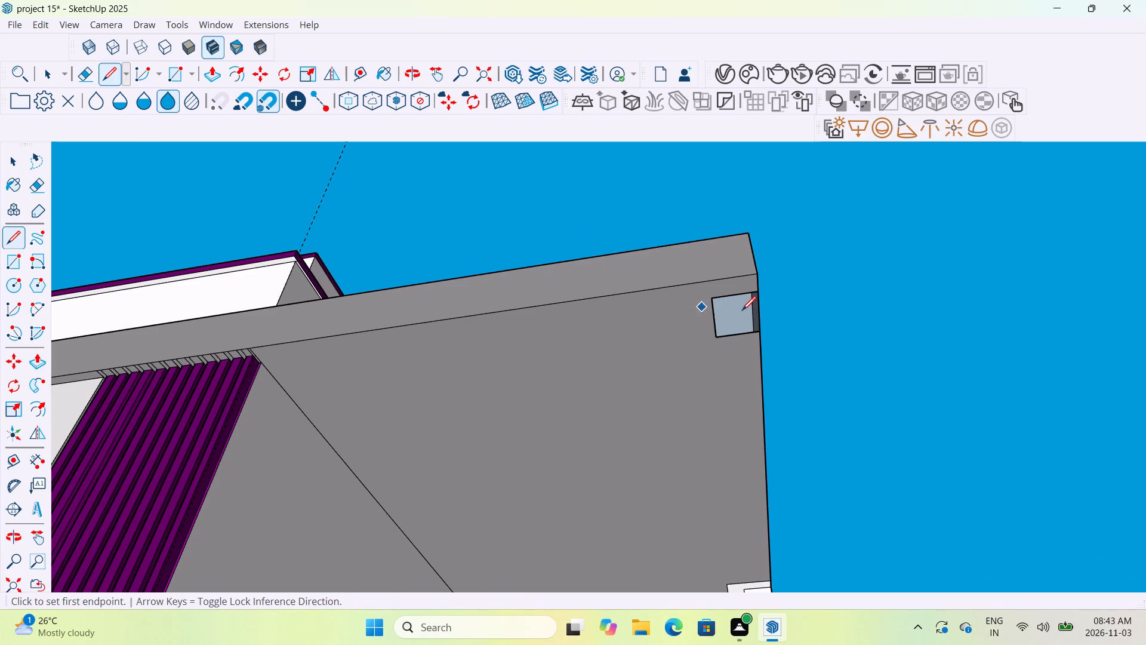
scroll(743, 310, "up", 11)
left_click(781, 269)
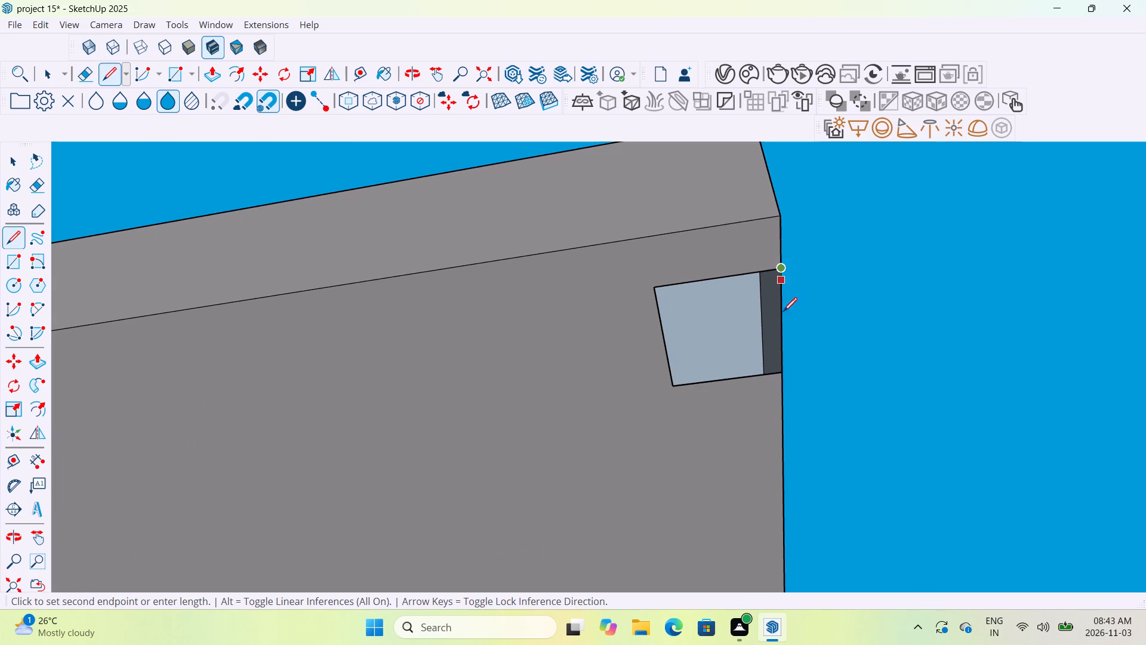
left_click(785, 377)
scroll(785, 377, "down", 6)
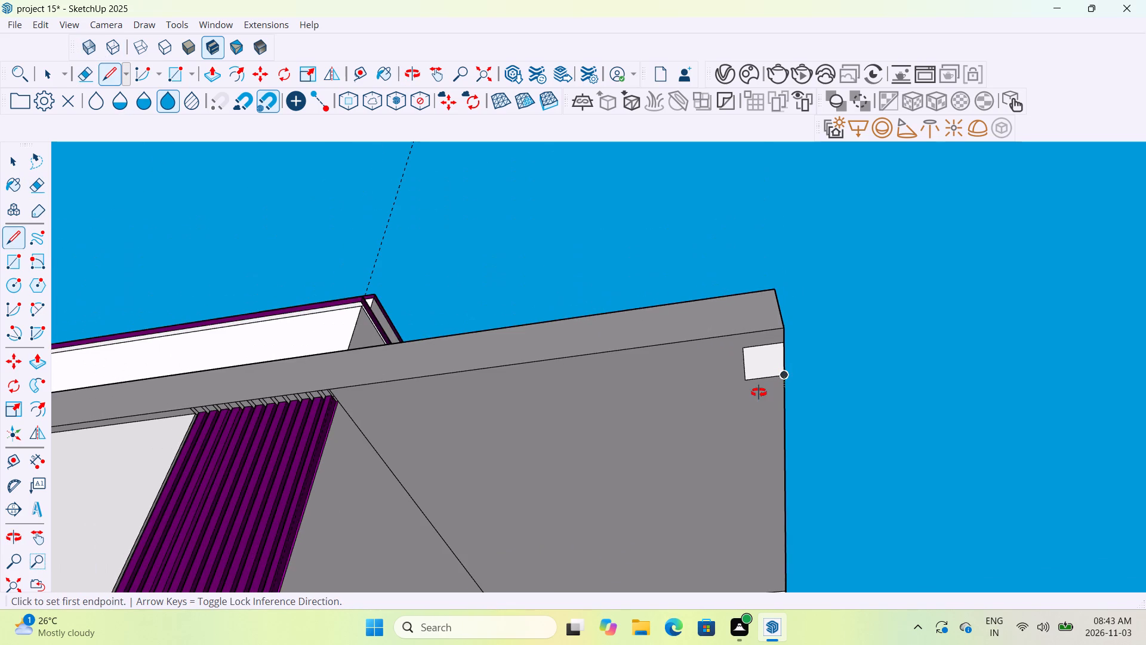
Erase the outline edges of the front column recess from the roof slab's underside.
middle_click_drag(759, 392, 586, 329)
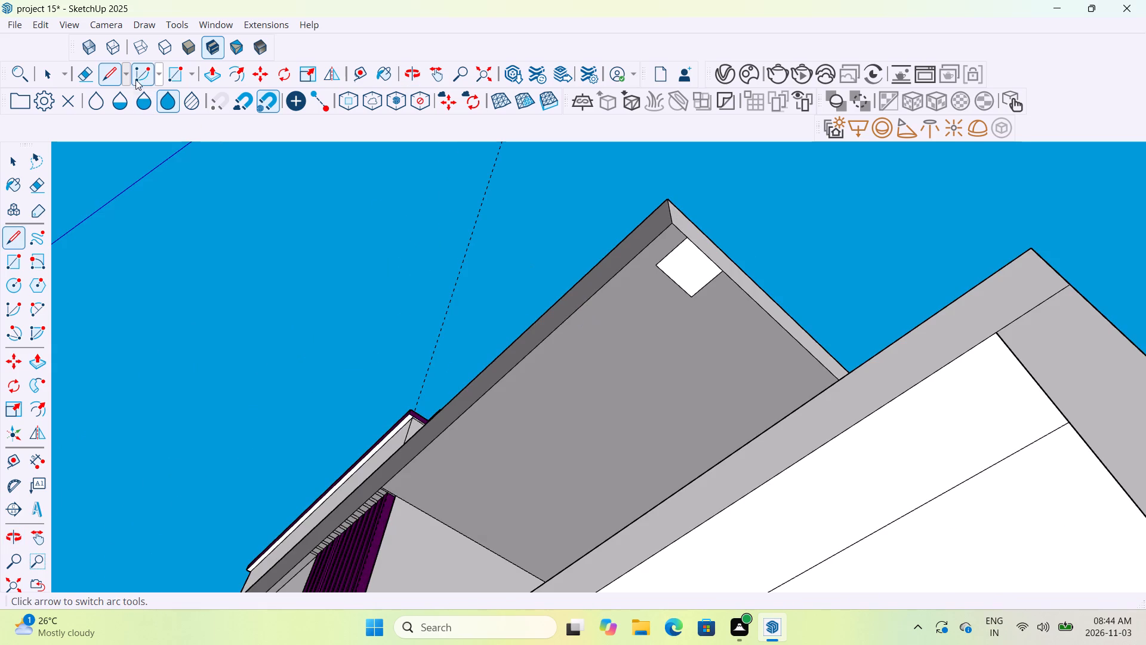
left_click(90, 71)
scroll(680, 250, "up", 5)
left_click_drag(649, 244, 719, 320)
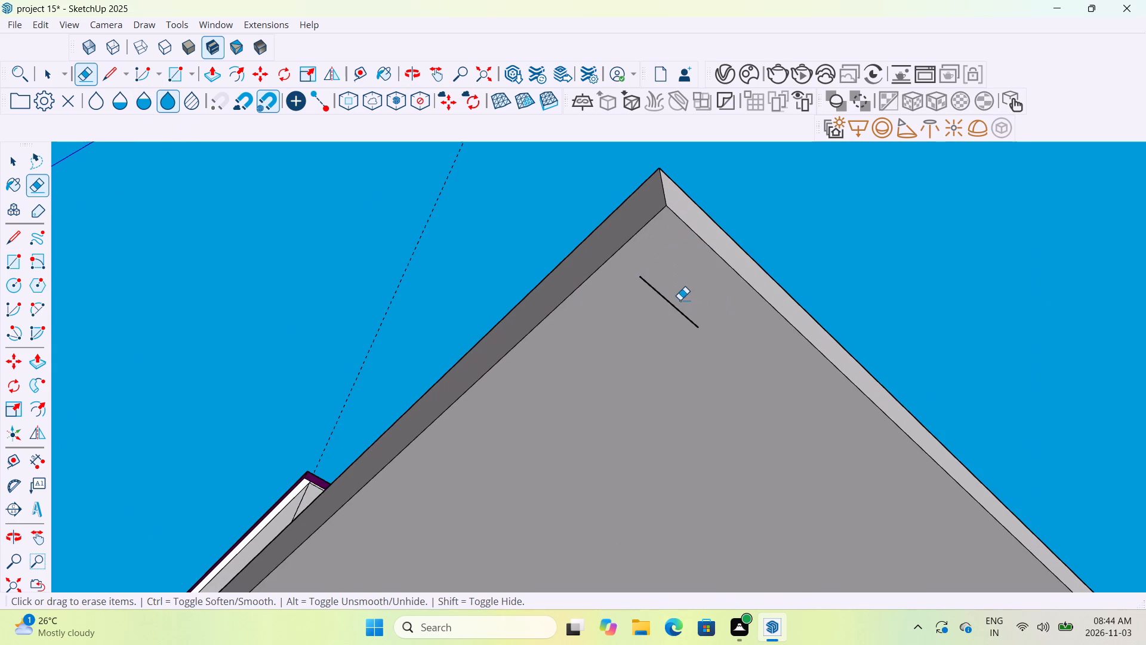
left_click_drag(680, 297, 670, 318)
Inspect the roof slab's underside and the whole building from below, the front and above.
scroll(670, 318, "down", 3)
scroll(670, 318, "up", 1)
scroll(670, 318, "down", 16)
middle_click_drag(671, 370, 706, 490)
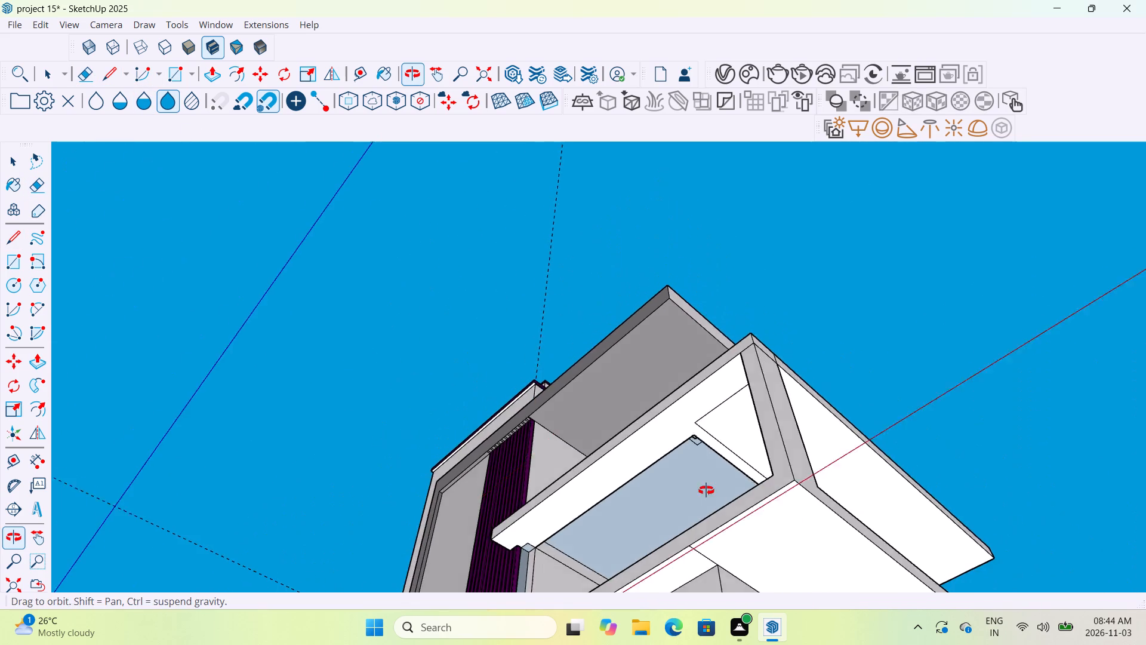
middle_click_drag(706, 490, 827, 575)
scroll(827, 575, "down", 6)
middle_click_drag(814, 494, 675, 444)
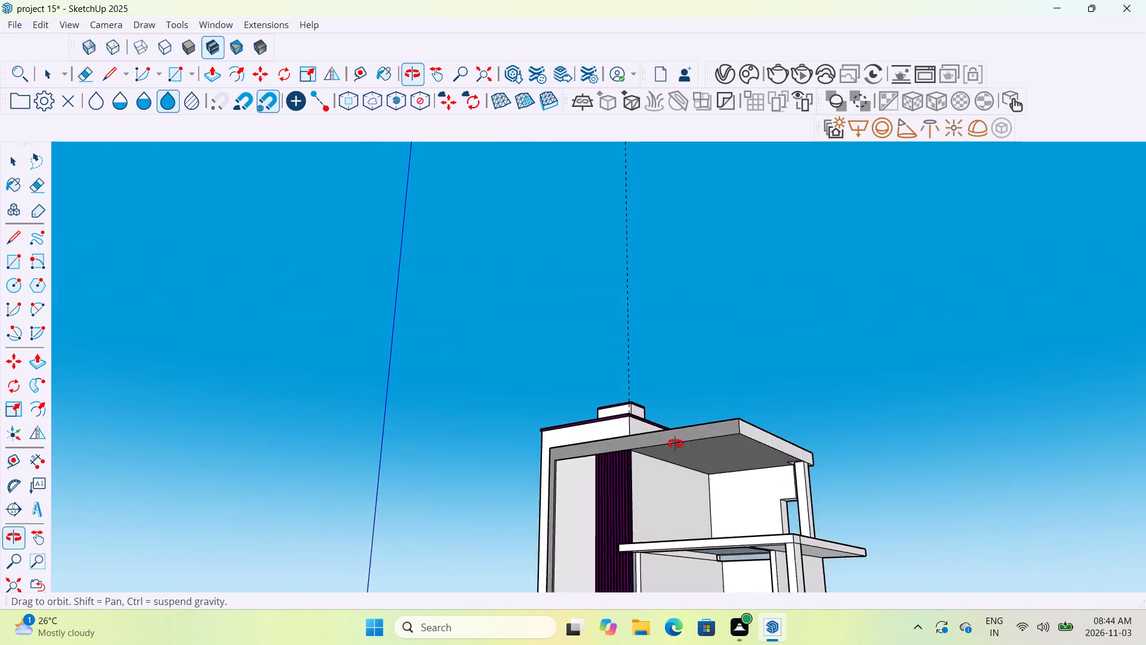
middle_click_drag(675, 444, 630, 404)
middle_click_drag(748, 403, 761, 485)
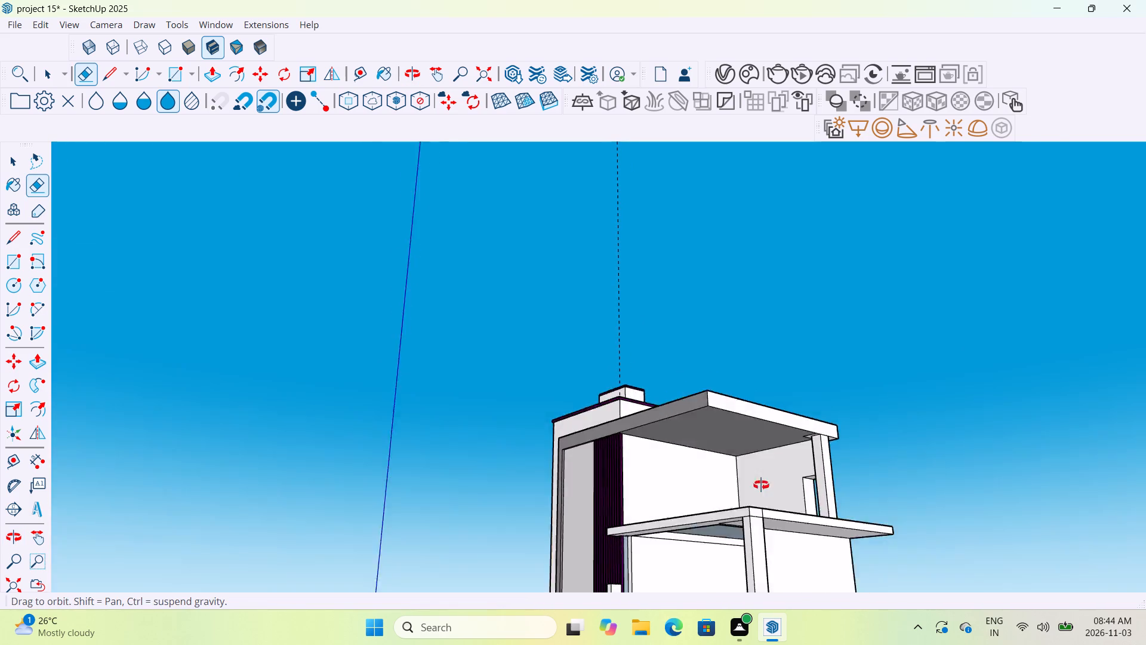
middle_click_drag(761, 485, 800, 549)
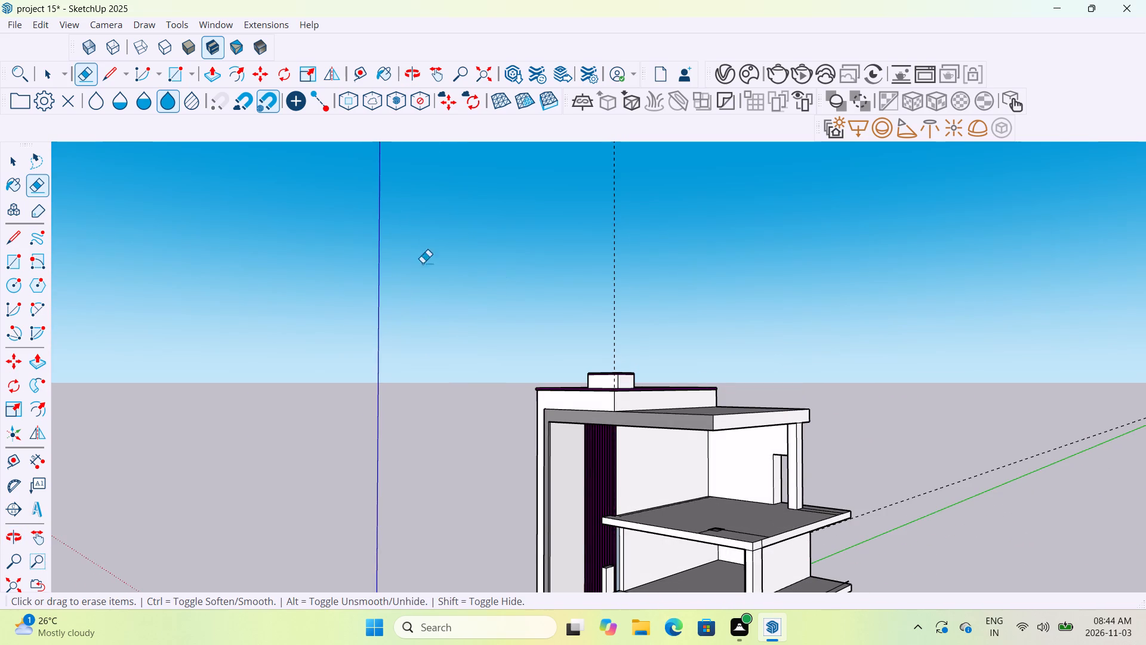
middle_click_drag(701, 496, 757, 415)
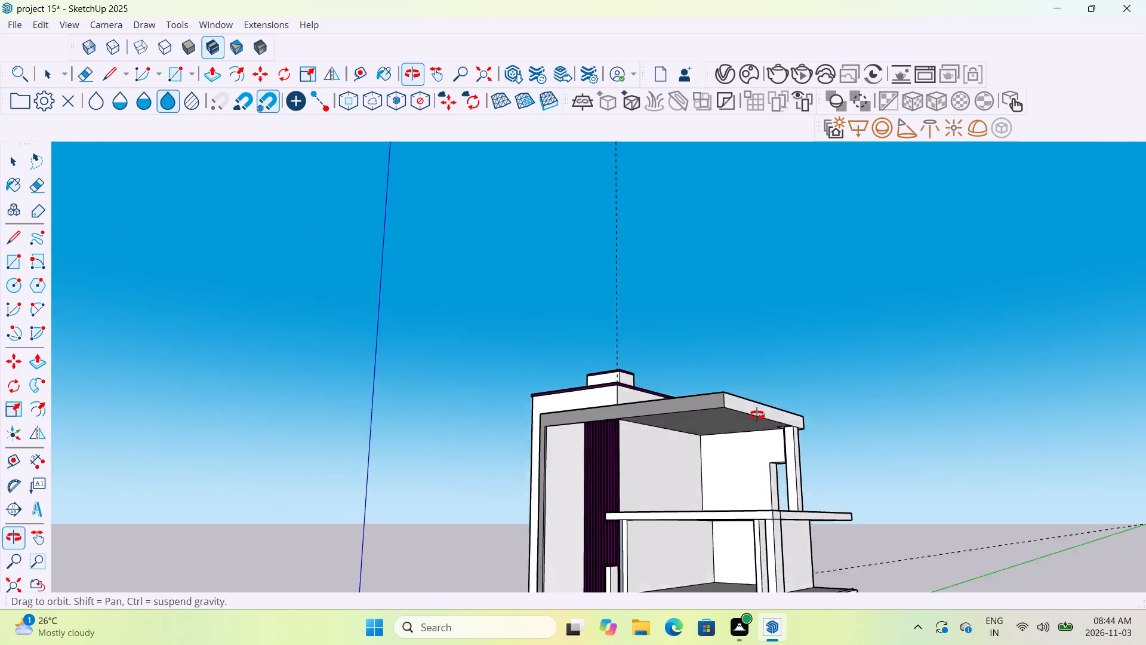
middle_click_drag(757, 415, 760, 413)
middle_click_drag(757, 443, 828, 568)
scroll(828, 568, "down", 4)
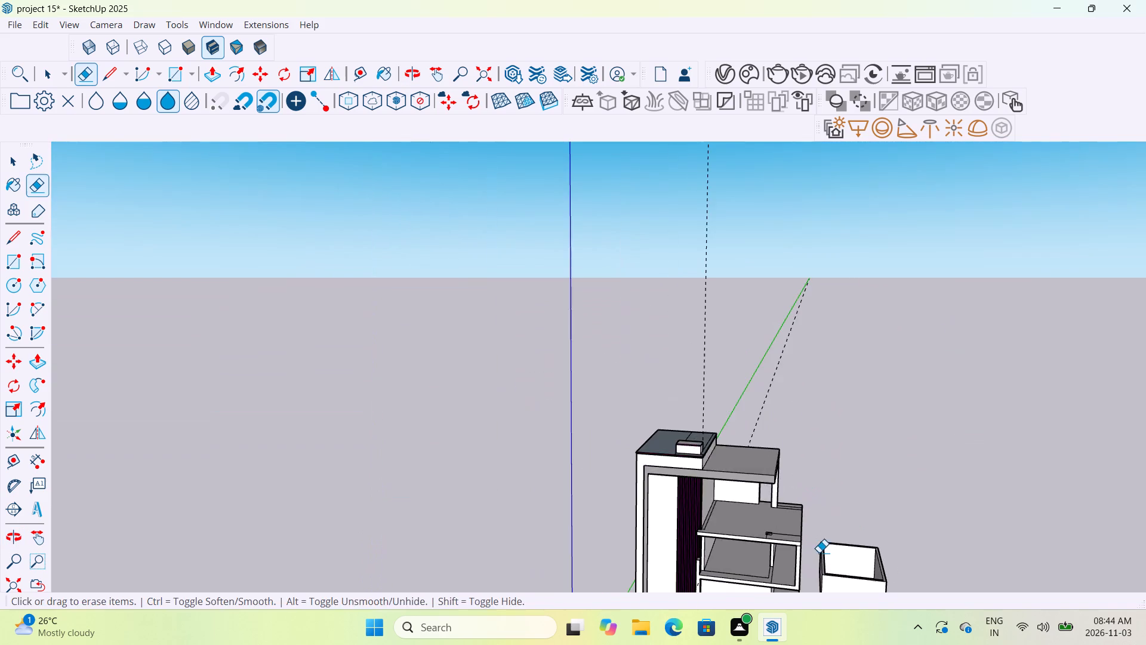
Push/Pull the recessed underside of the floor slab below the roof level with the underside of its front beam.
middle_click_drag(813, 539, 802, 340)
scroll(763, 521, "up", 4)
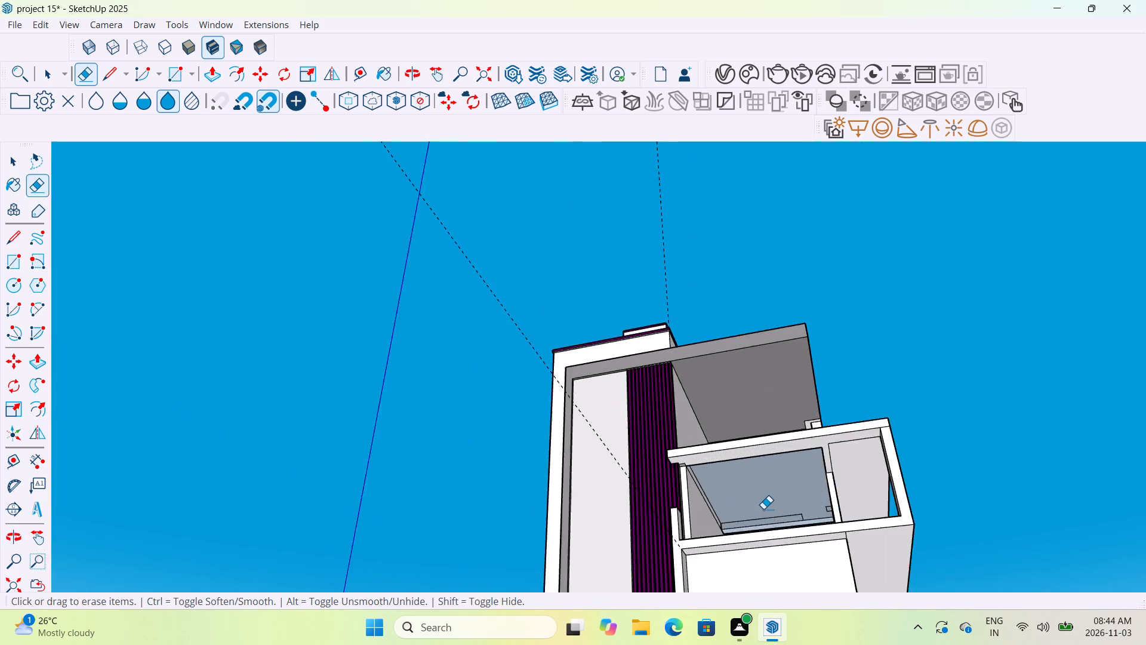
scroll(763, 509, "up", 13)
middle_click_drag(763, 487, 766, 497)
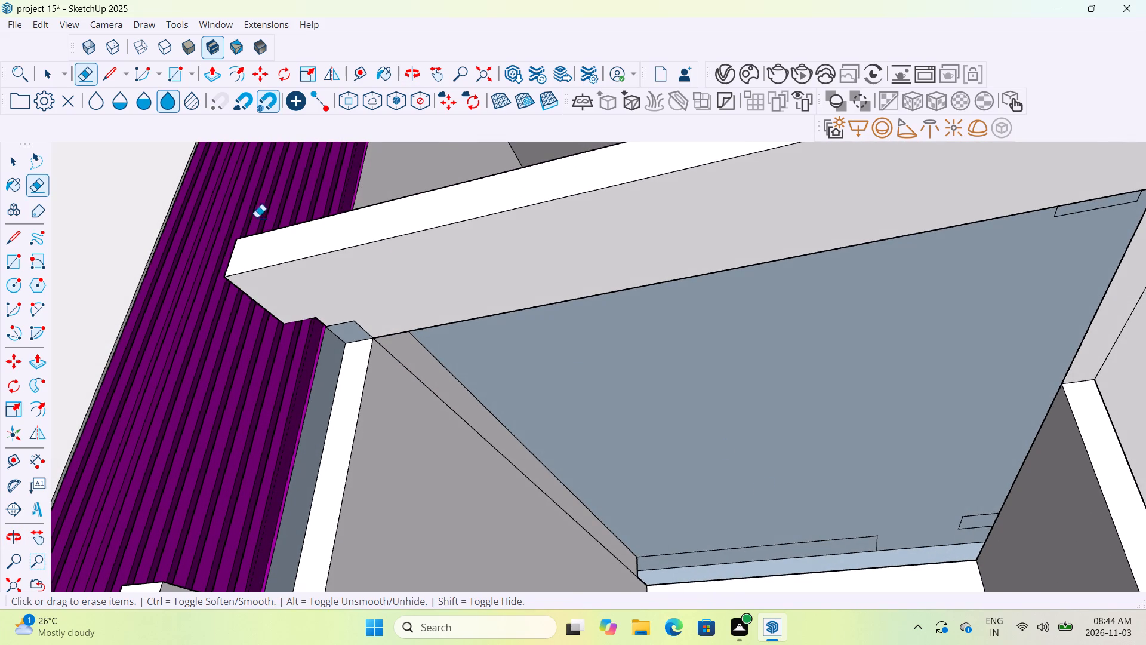
left_click(217, 83)
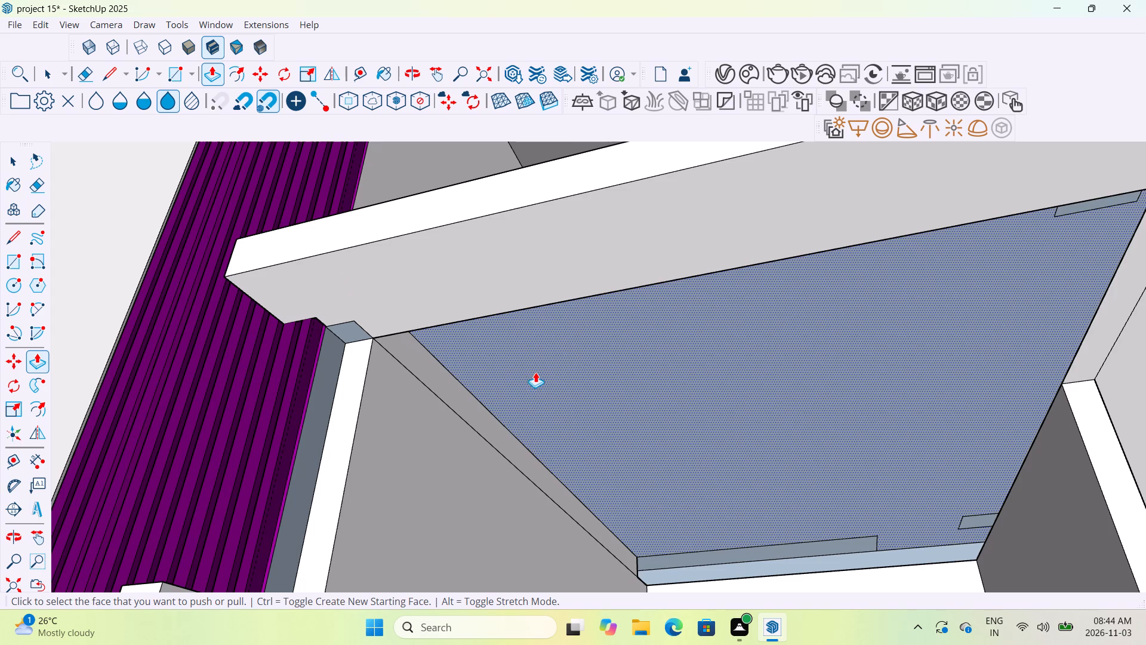
left_click(535, 372)
left_click(535, 414)
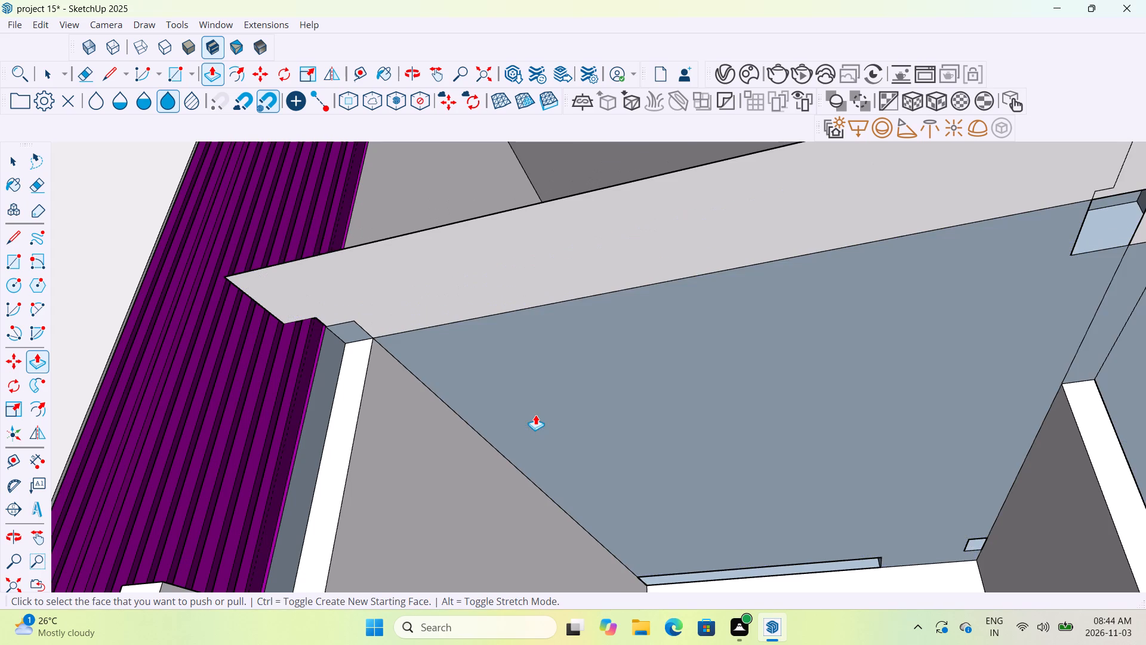
left_click(353, 327)
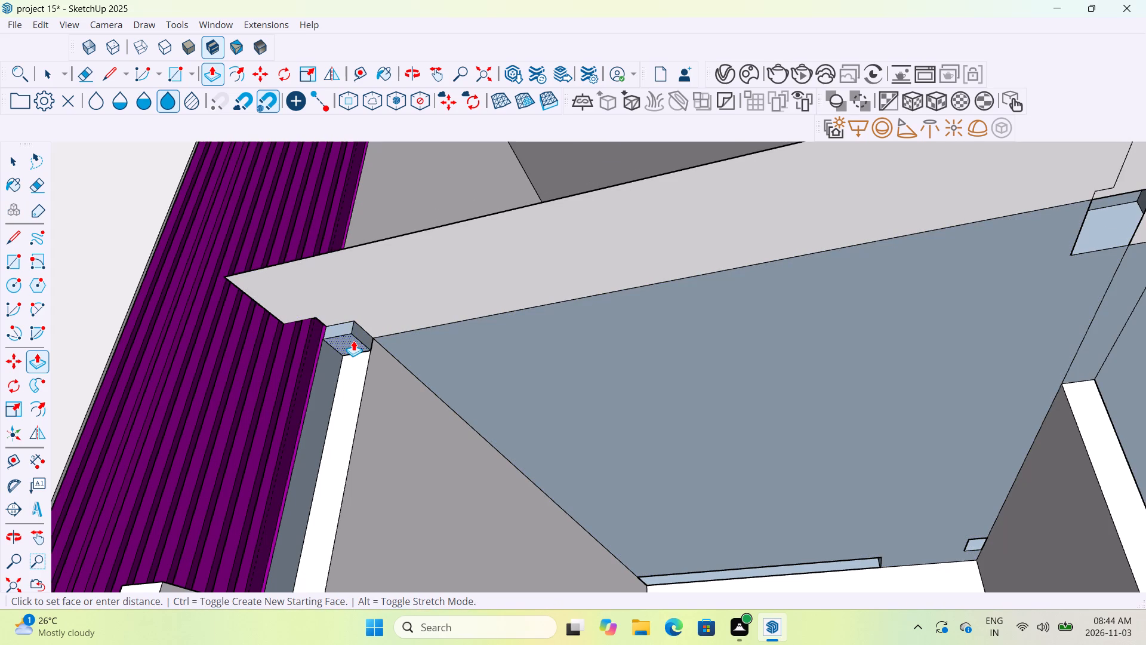
left_click(366, 334)
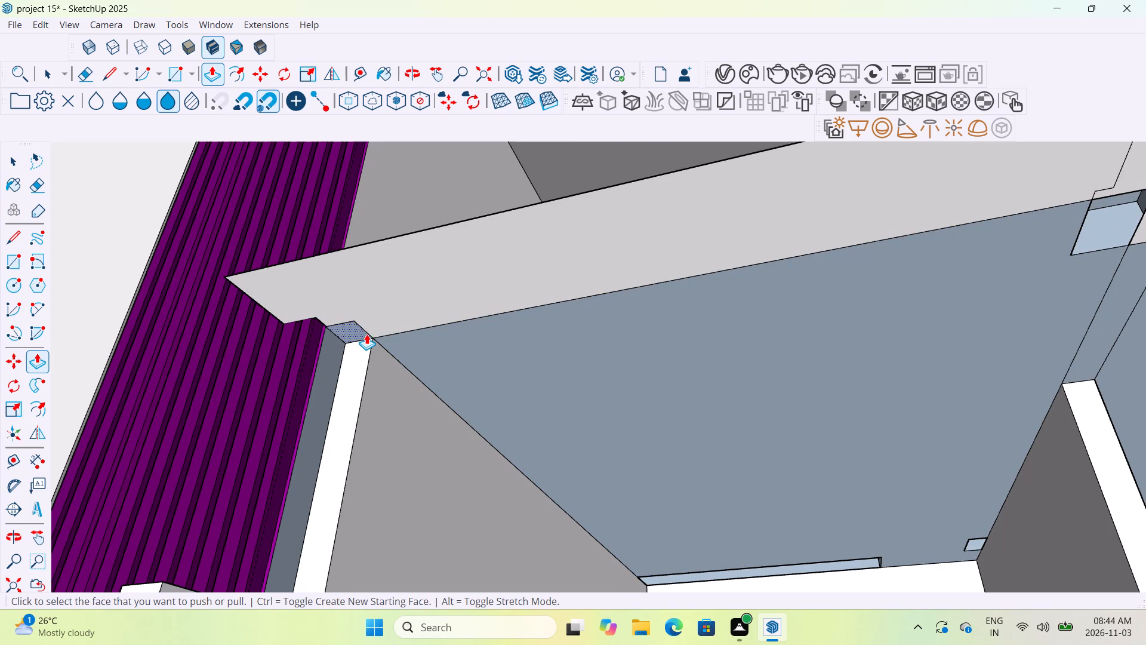
Push/Pull the cut end of the floor slab's front beam about 14' 9" across the open front toward the purple cladding.
scroll(1014, 369, "down", 4)
scroll(1070, 368, "down", 5)
middle_click_drag(1099, 351, 1100, 459)
scroll(1100, 459, "down", 5)
middle_click_drag(1095, 432, 1102, 561)
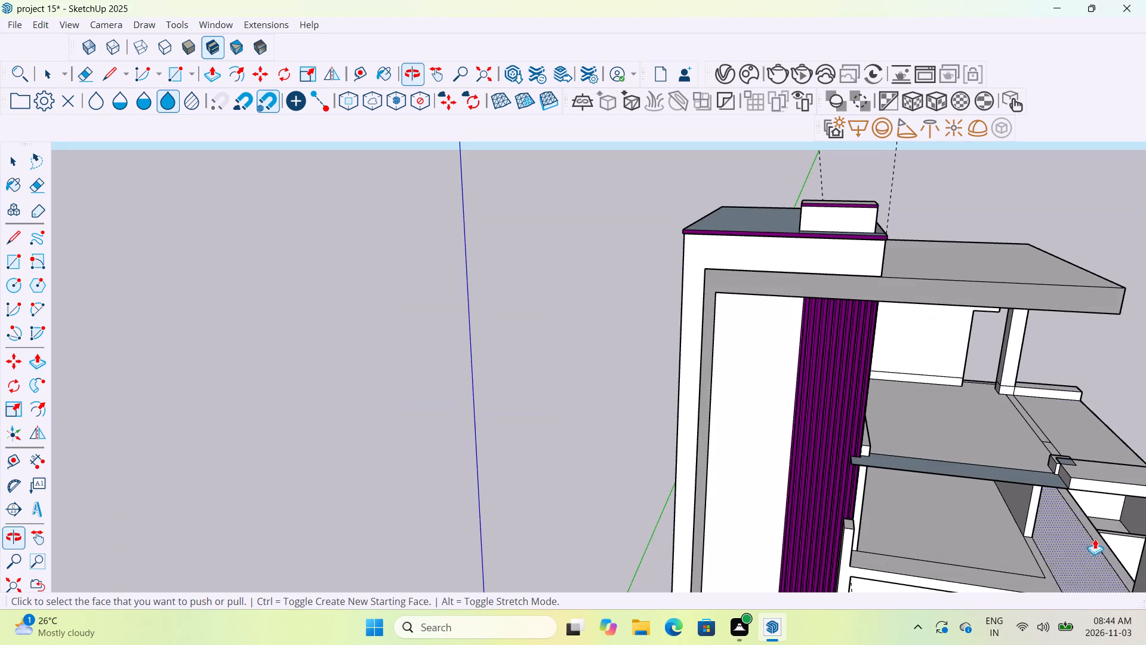
scroll(1082, 481, "up", 12)
middle_click_drag(1081, 472, 1055, 542)
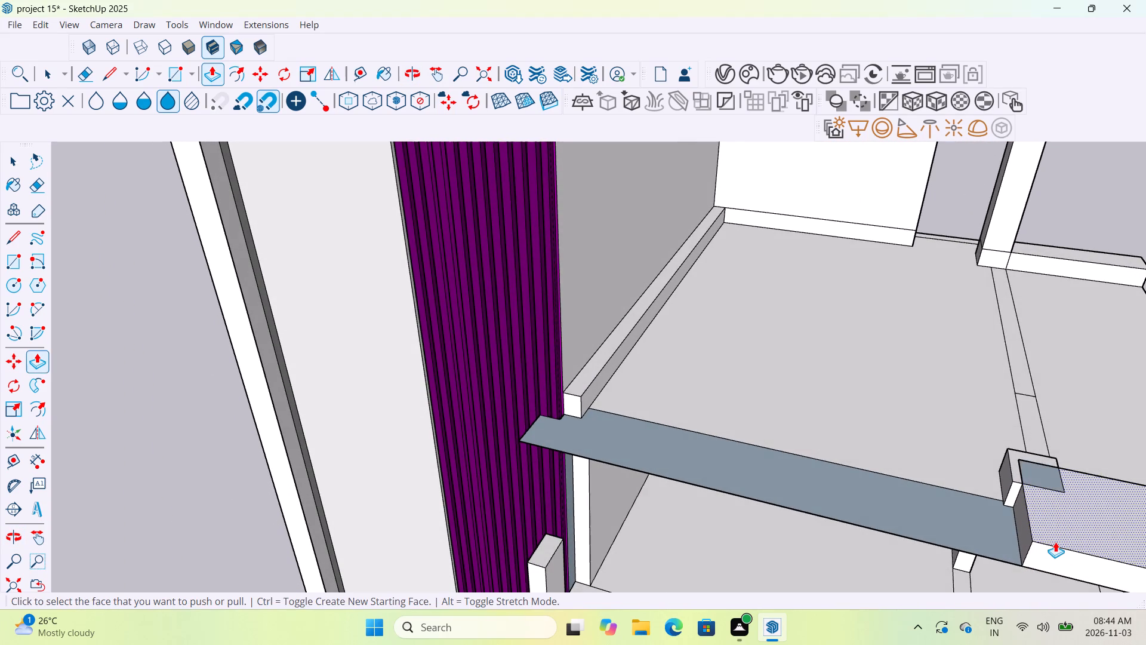
middle_click_drag(1050, 522, 1069, 381)
scroll(1069, 381, "down", 14)
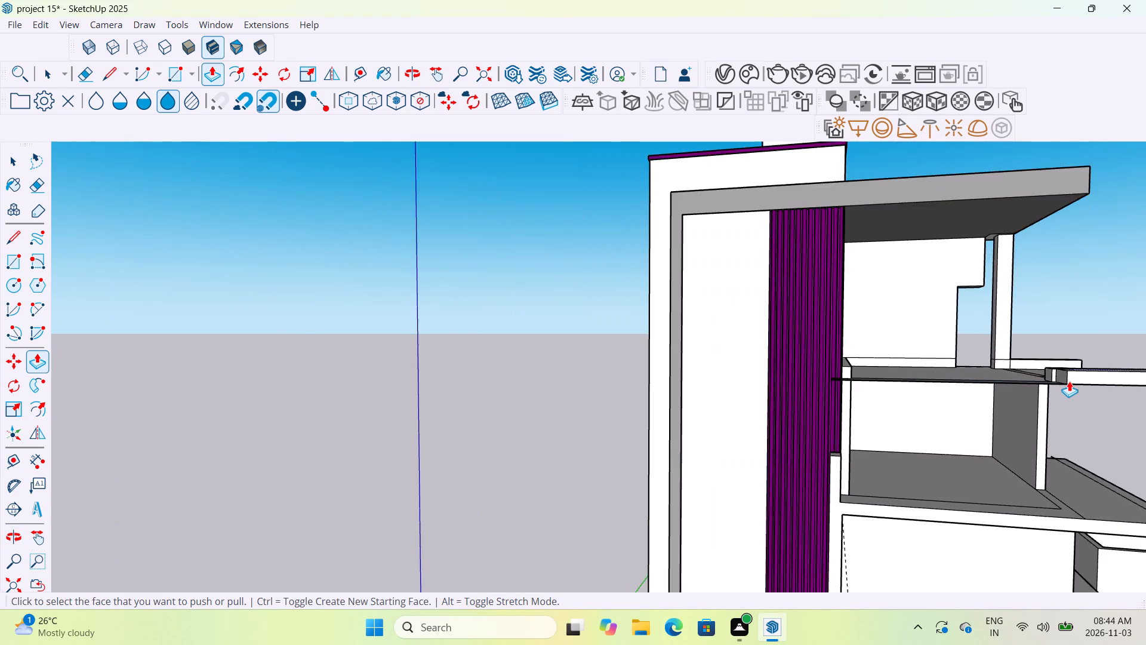
scroll(1069, 381, "down", 4)
scroll(996, 467, "down", 6)
scroll(1032, 394, "up", 12)
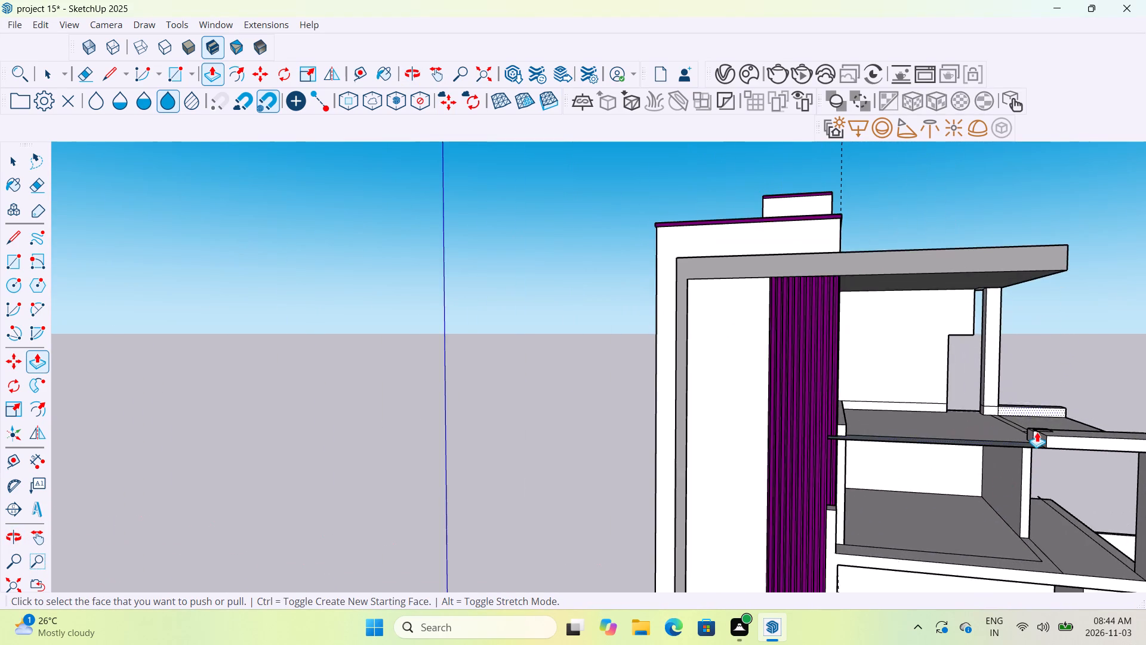
middle_click_drag(999, 477, 1077, 459)
scroll(1005, 423, "up", 16)
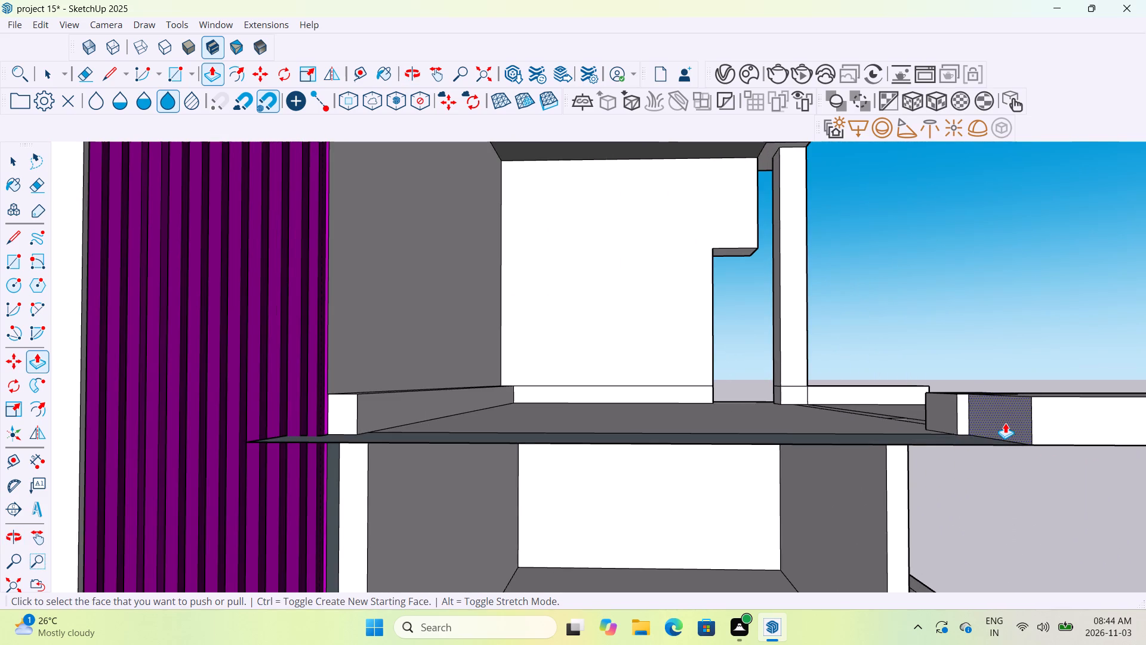
left_click(1005, 421)
left_click(950, 401)
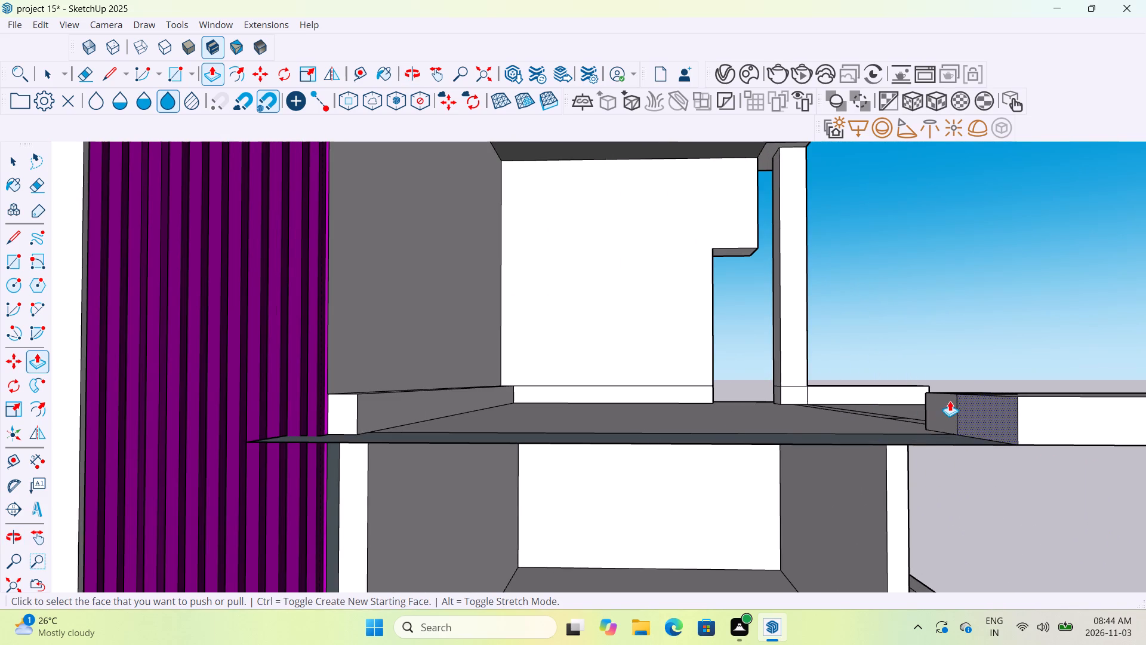
left_click(983, 402)
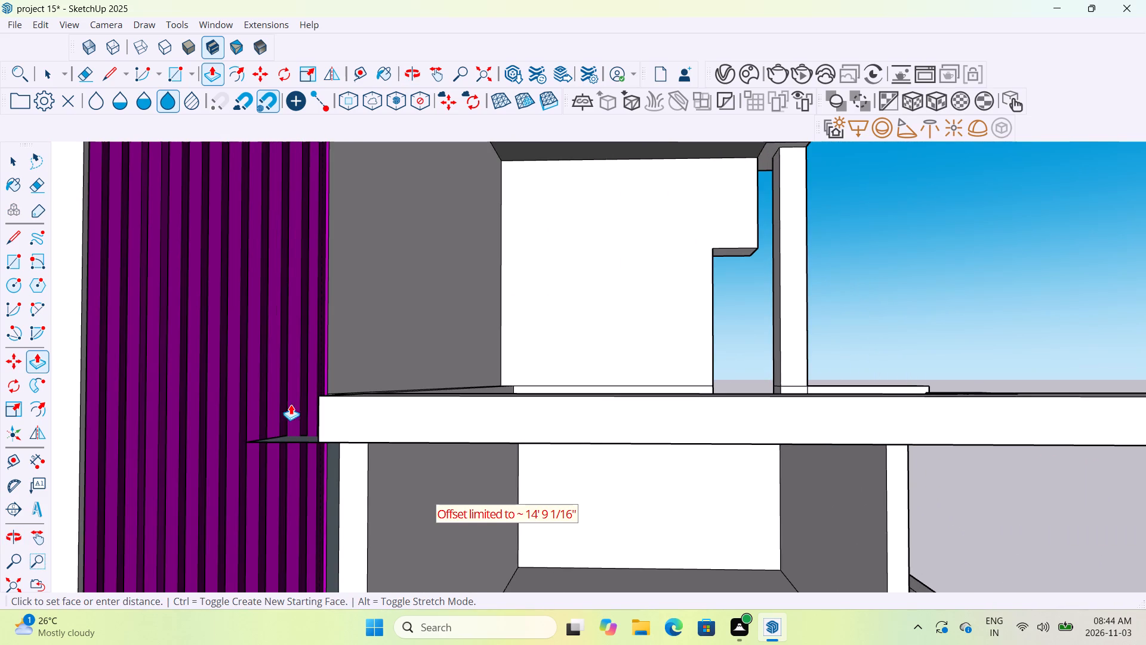
left_click(276, 410)
Extend the front beam's end face in small increments past the edge of the purple cladding.
middle_click_drag(300, 420, 308, 426)
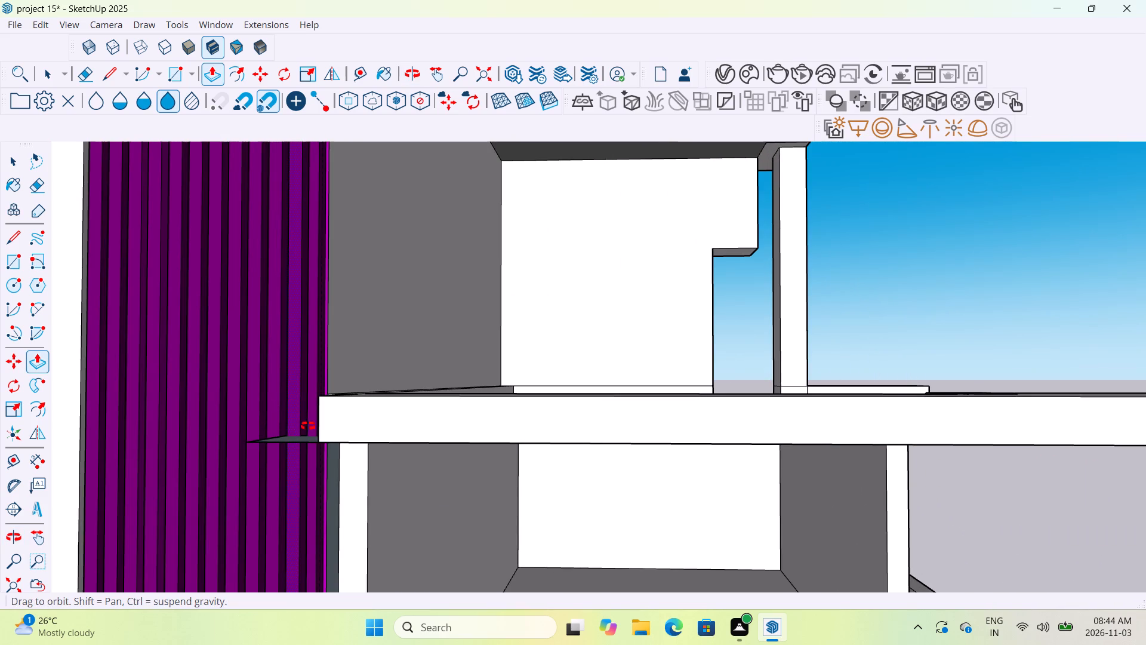
middle_click_drag(308, 426, 573, 363)
left_click(512, 345)
left_click(396, 349)
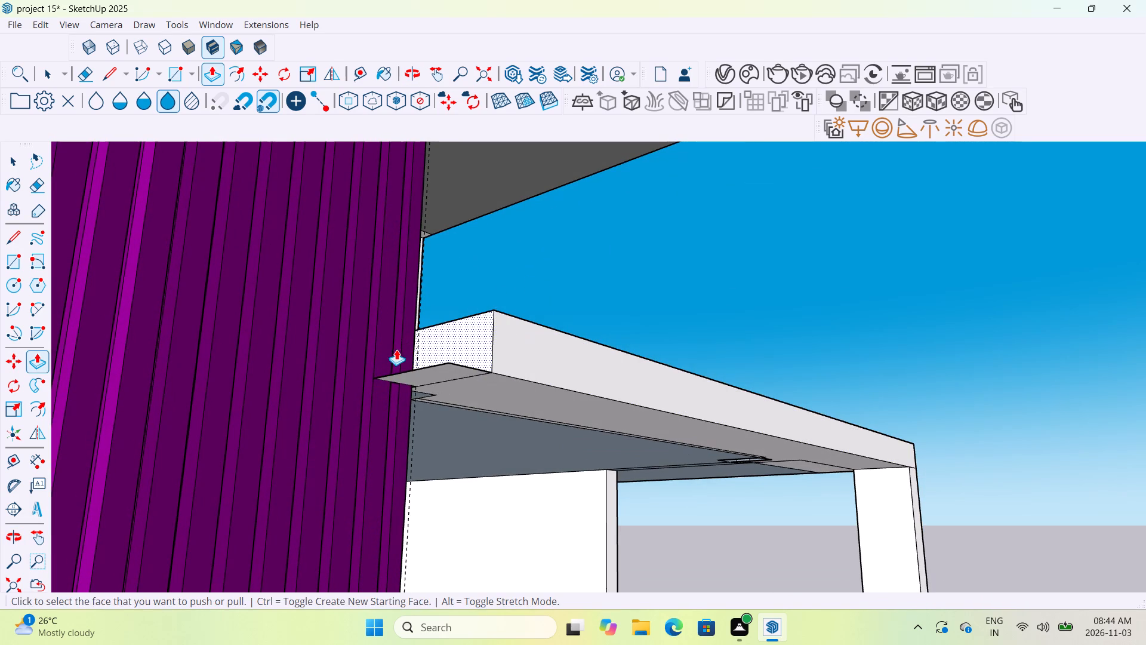
left_click(438, 340)
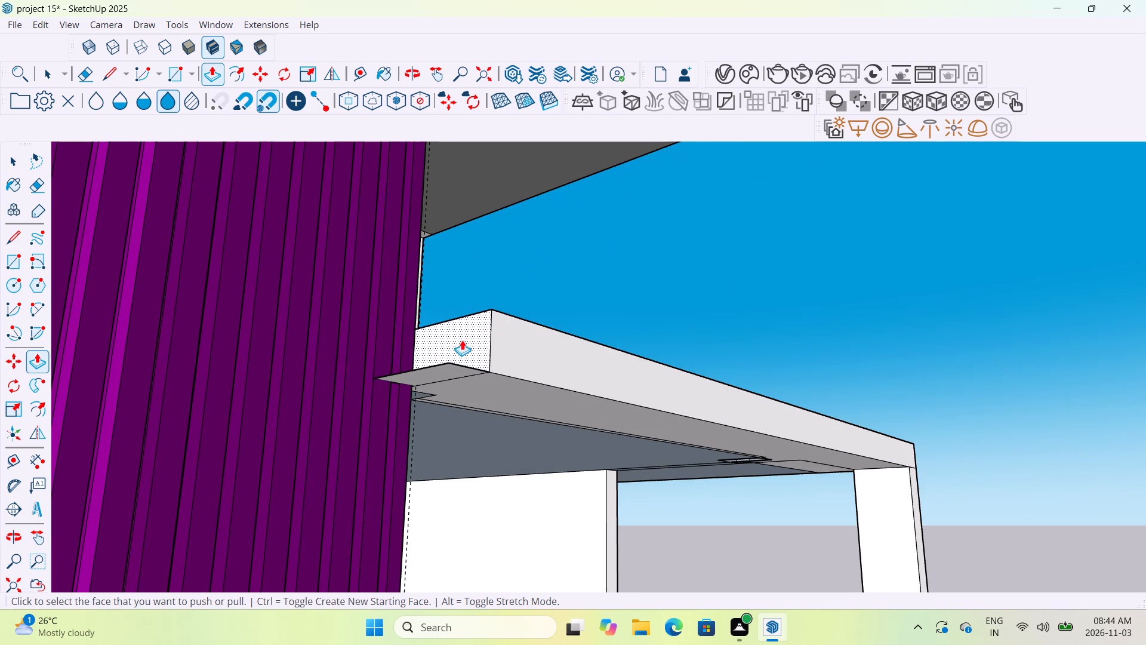
left_click_drag(462, 340, 454, 344)
left_click(401, 351)
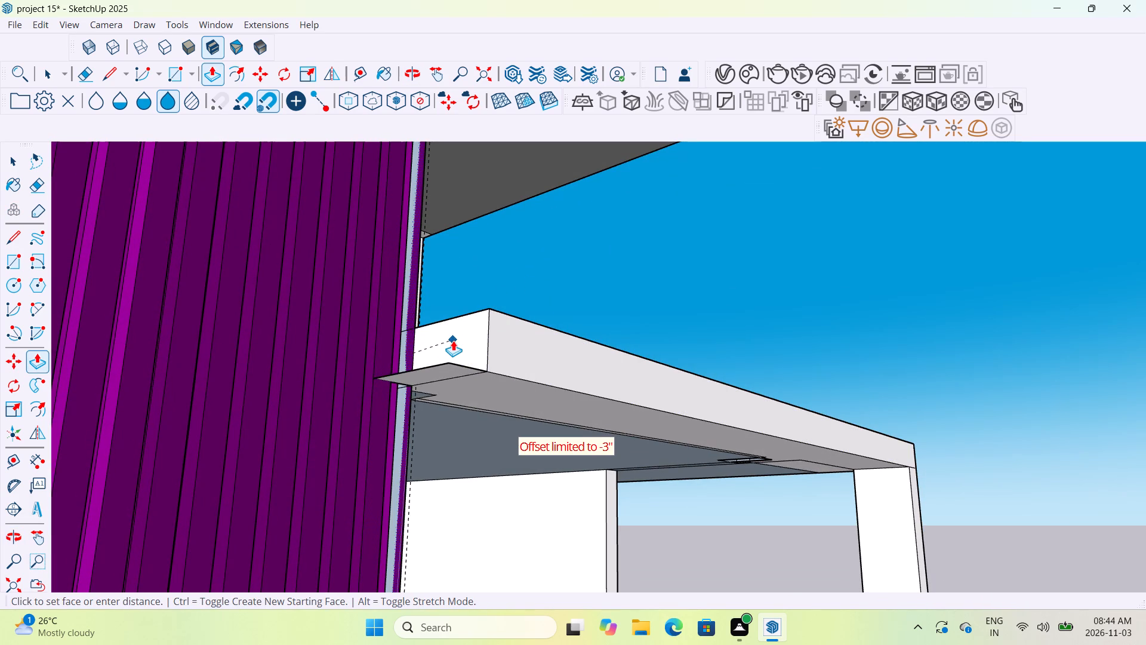
key("Escape")
left_click_drag(453, 340, 436, 350)
left_click(368, 359)
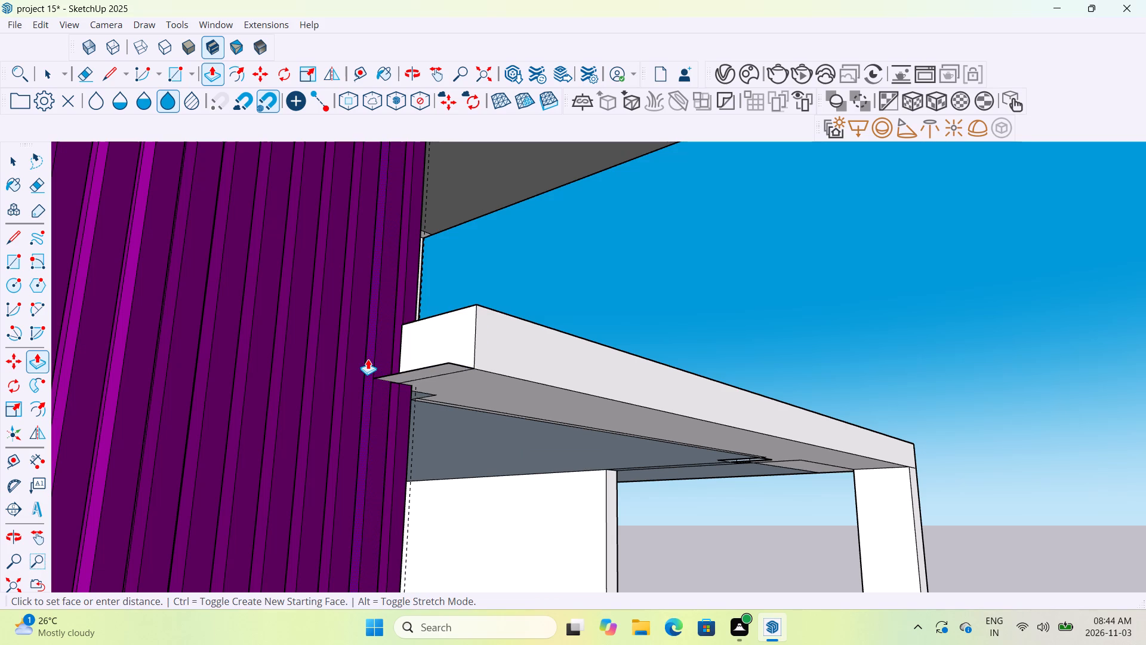
key("Escape")
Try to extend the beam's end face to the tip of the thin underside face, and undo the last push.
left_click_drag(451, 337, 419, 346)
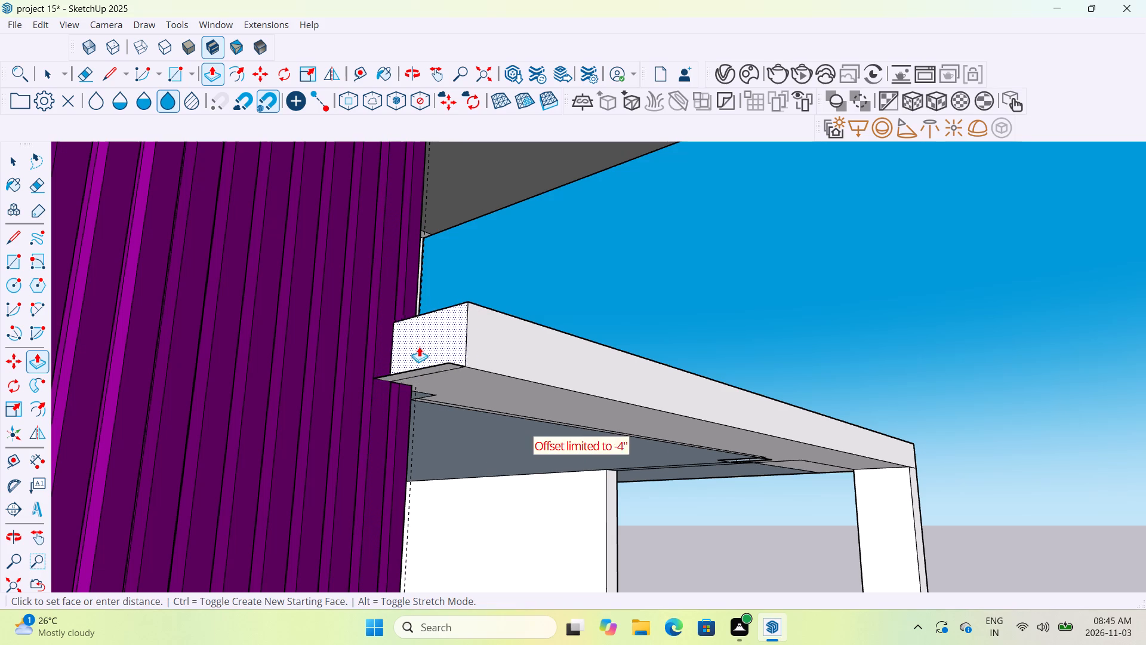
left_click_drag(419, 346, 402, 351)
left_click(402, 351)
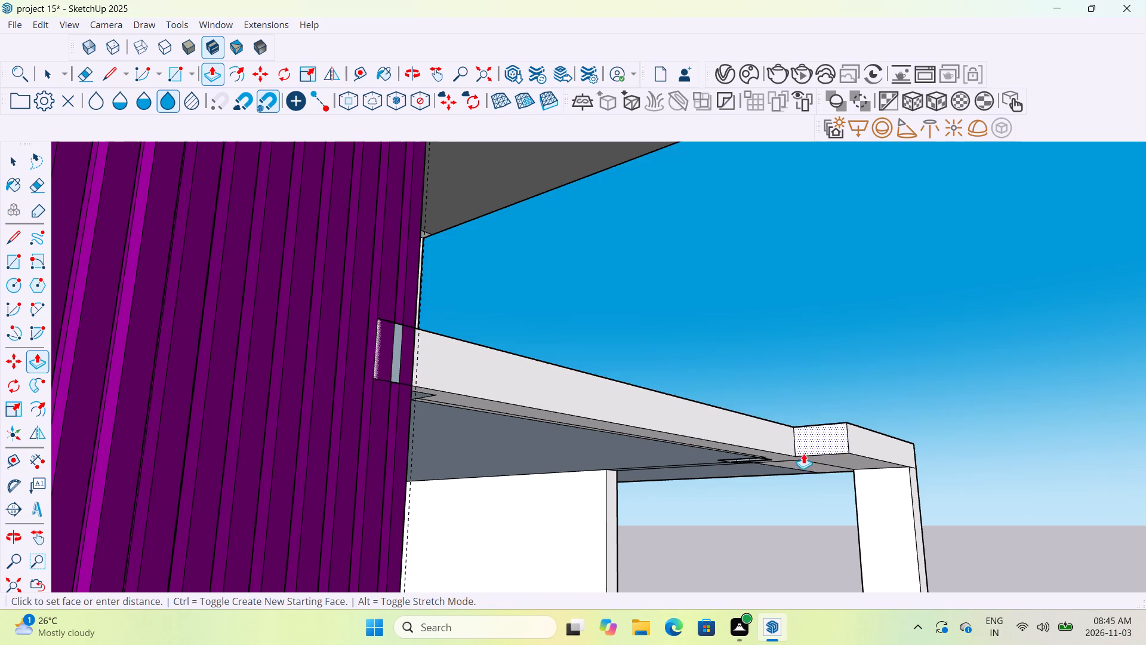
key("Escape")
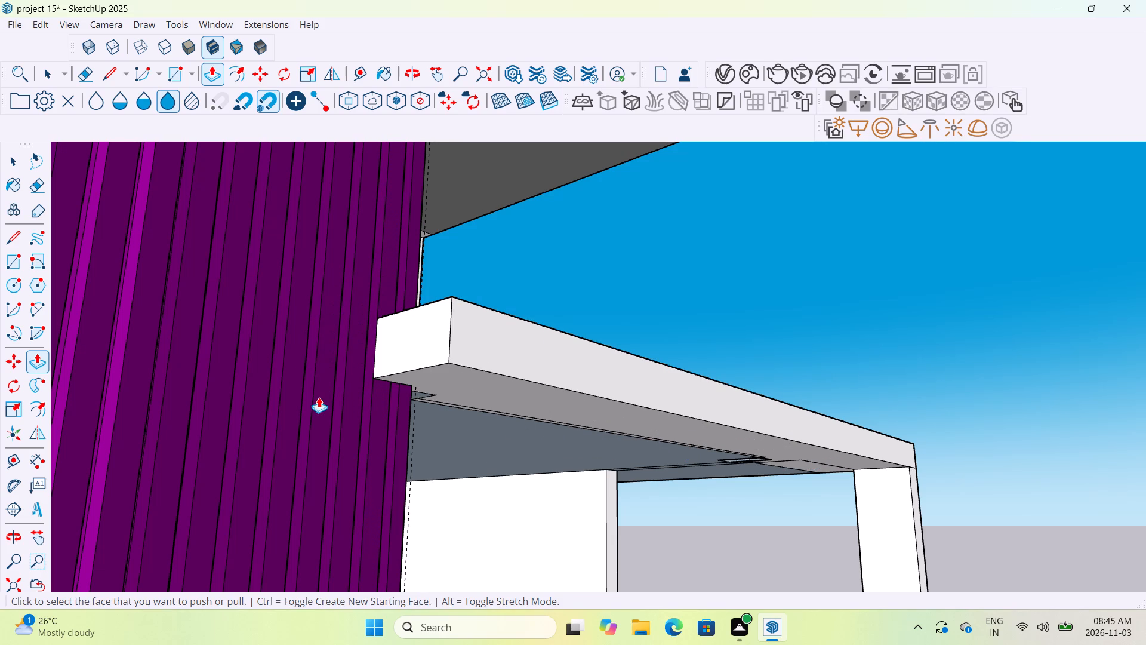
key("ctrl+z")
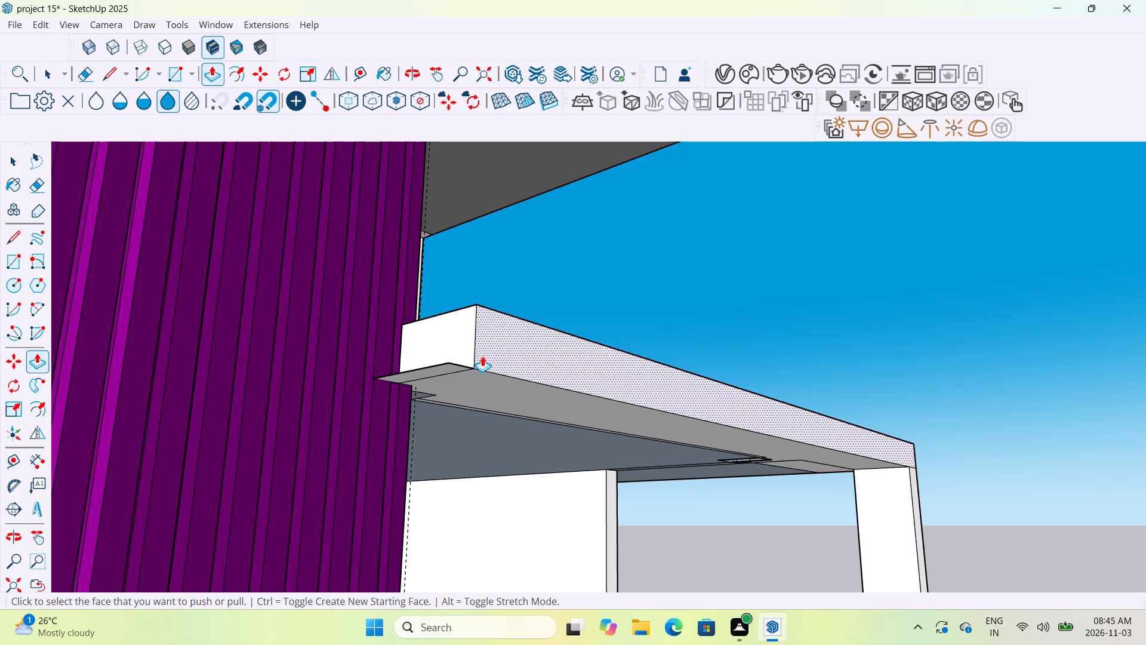
Push/Pull the front beam's end face flush with the outer end of the thin underside face.
left_click(463, 340)
left_click(426, 351)
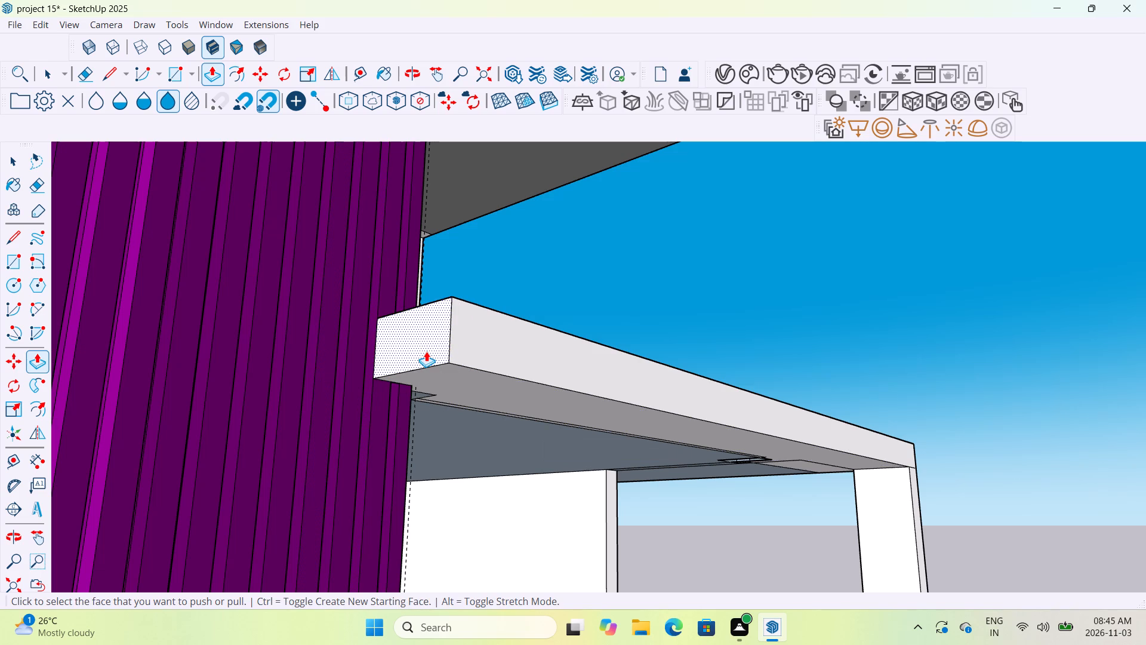
key("Escape")
key("Escape")
Examine the rebuilt front beam and the floor slab behind it from below, from the front and from above.
middle_click_drag(787, 382, 527, 326)
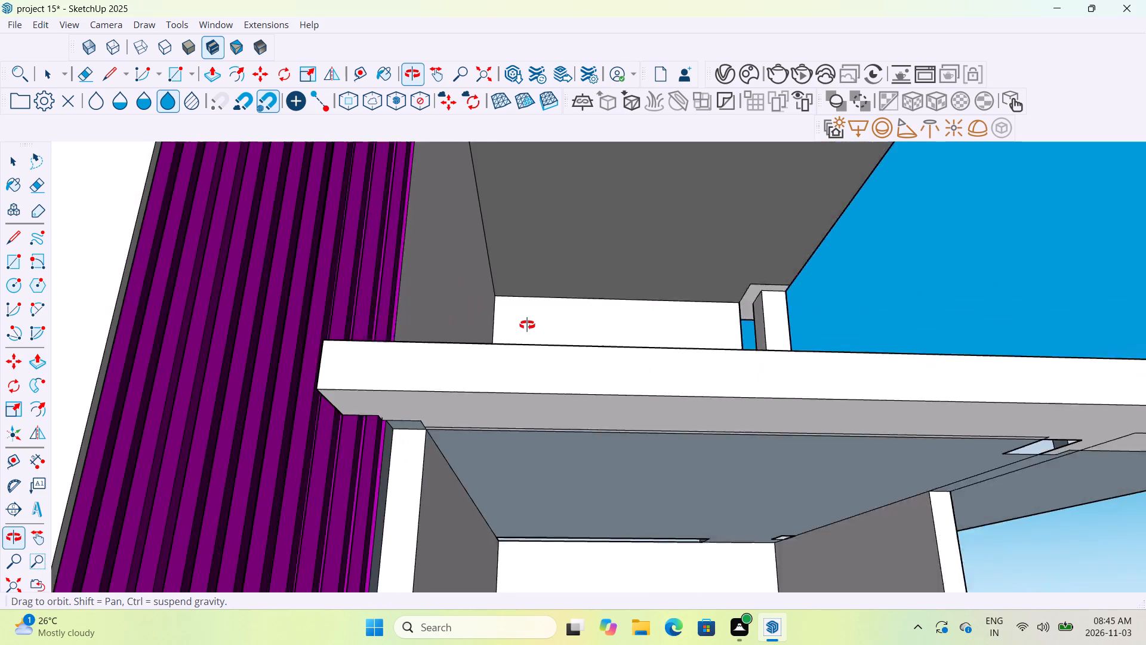
middle_click_drag(1098, 474, 1013, 386)
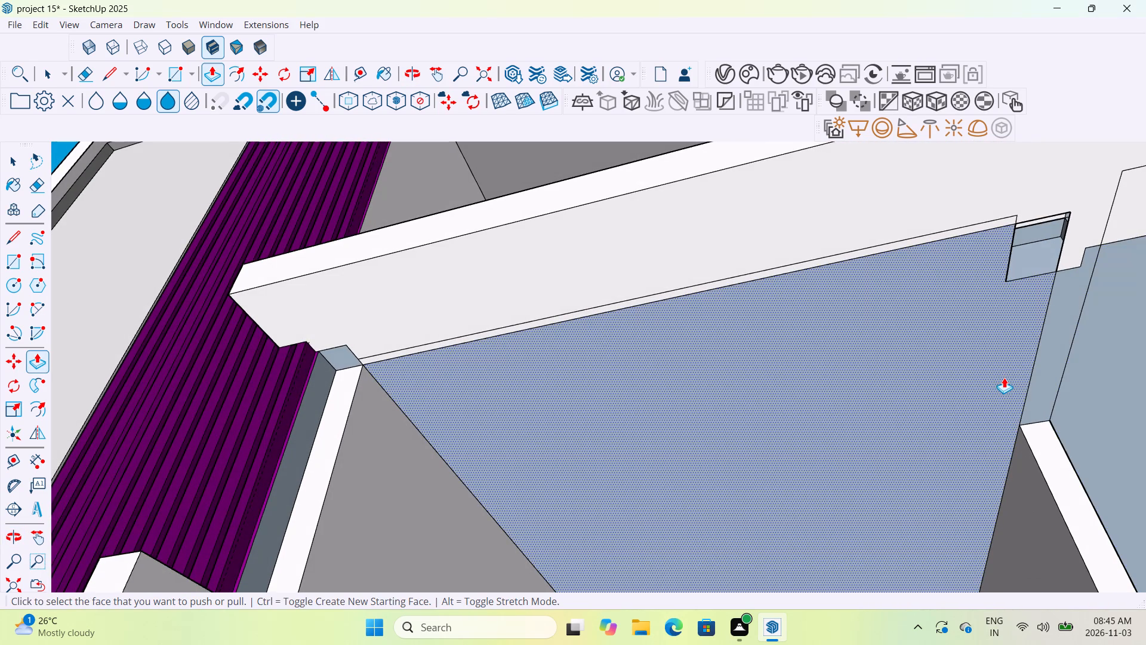
scroll(1021, 285, "up", 4)
scroll(1009, 389, "down", 7)
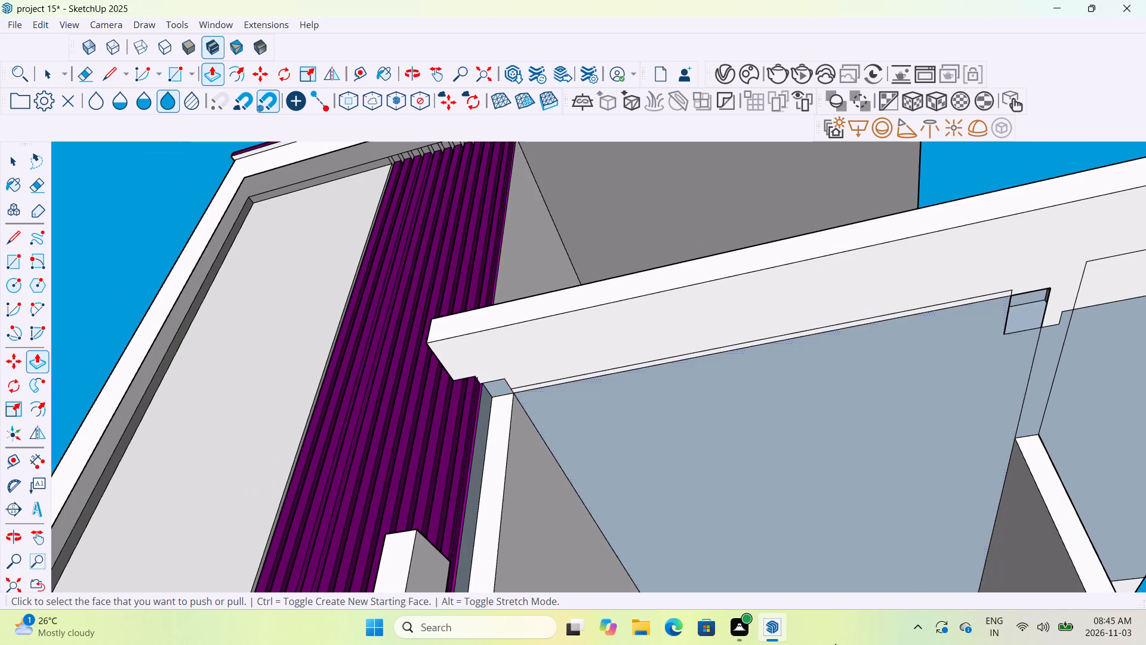
middle_click_drag(953, 428, 974, 595)
middle_click_drag(1010, 463, 1030, 562)
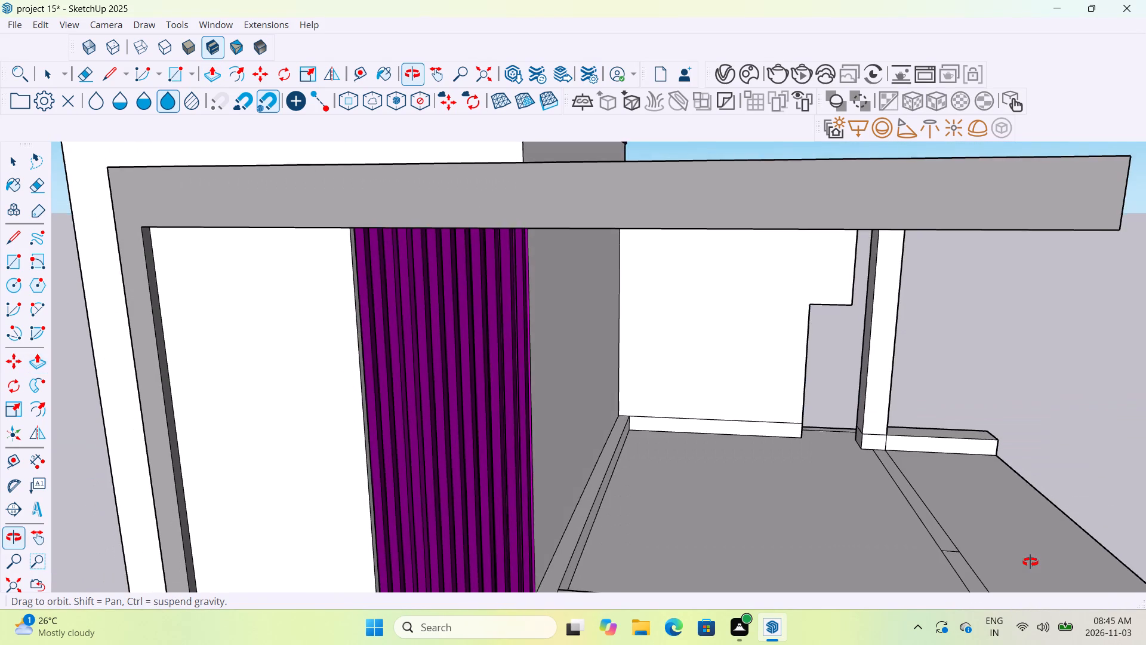
middle_click_drag(1030, 562, 1025, 555)
scroll(1025, 555, "down", 20)
middle_click_drag(1061, 569, 1055, 588)
scroll(1054, 583, "up", 20)
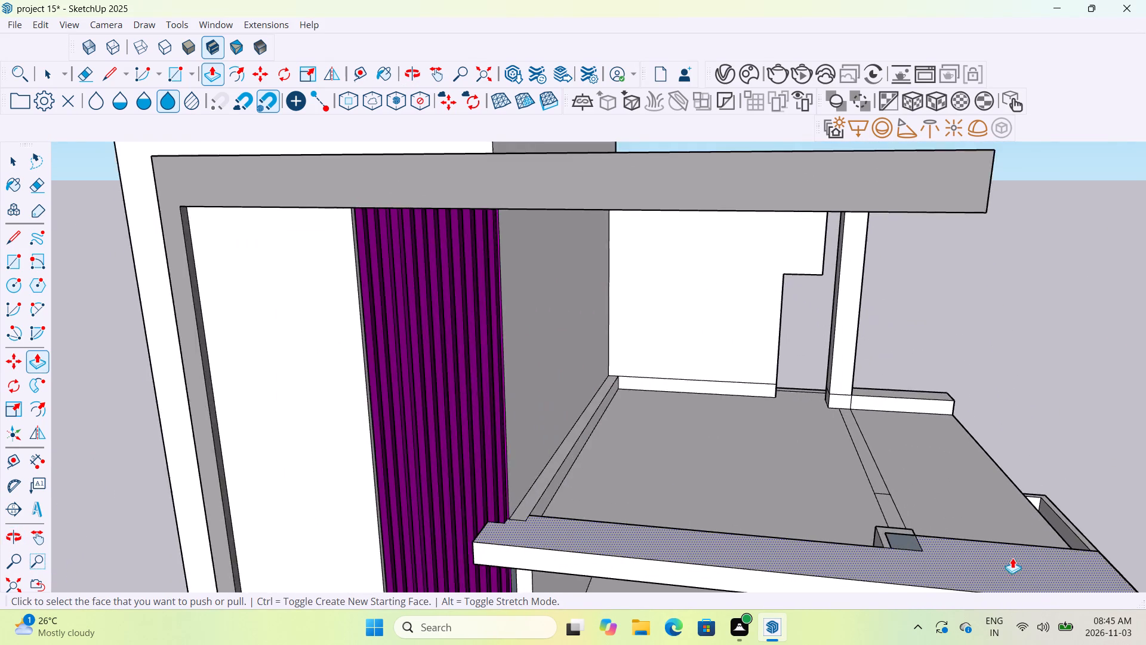
scroll(1012, 557, "up", 5)
middle_click_drag(1011, 557, 791, 573)
scroll(791, 573, "down", 20)
scroll(791, 573, "down", 6)
middle_click_drag(899, 538, 920, 598)
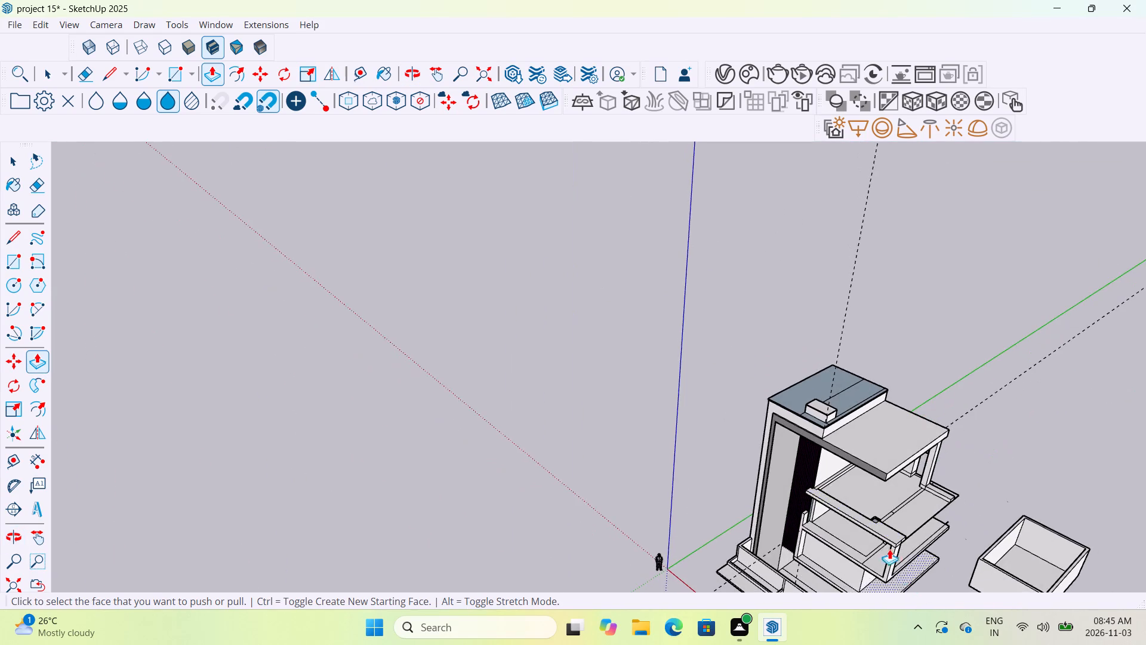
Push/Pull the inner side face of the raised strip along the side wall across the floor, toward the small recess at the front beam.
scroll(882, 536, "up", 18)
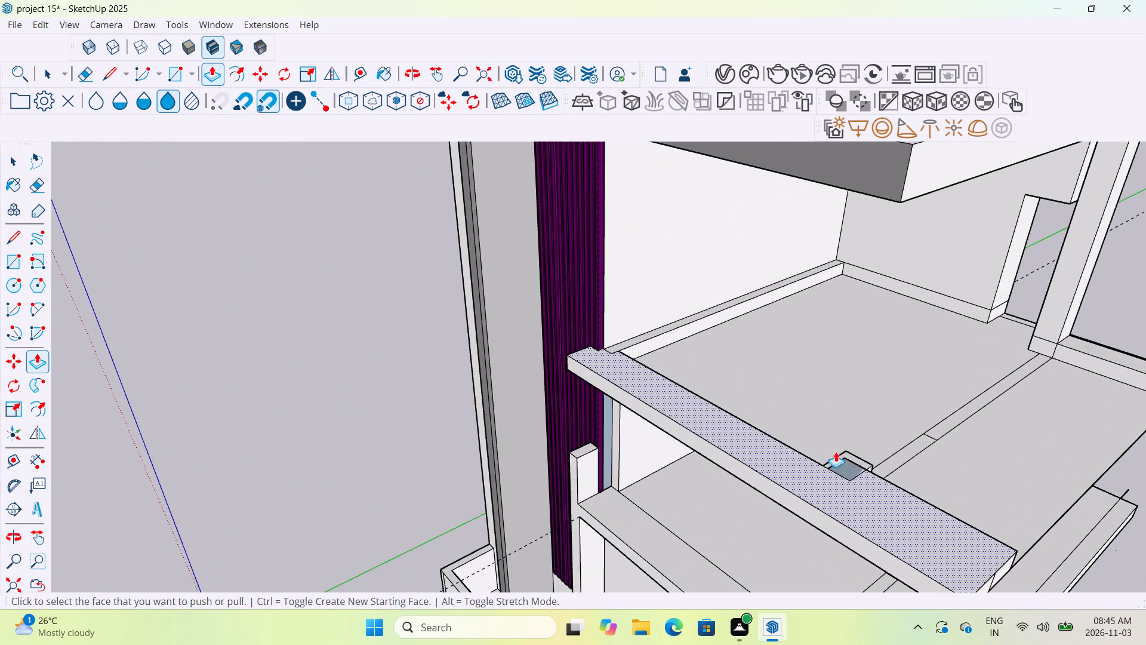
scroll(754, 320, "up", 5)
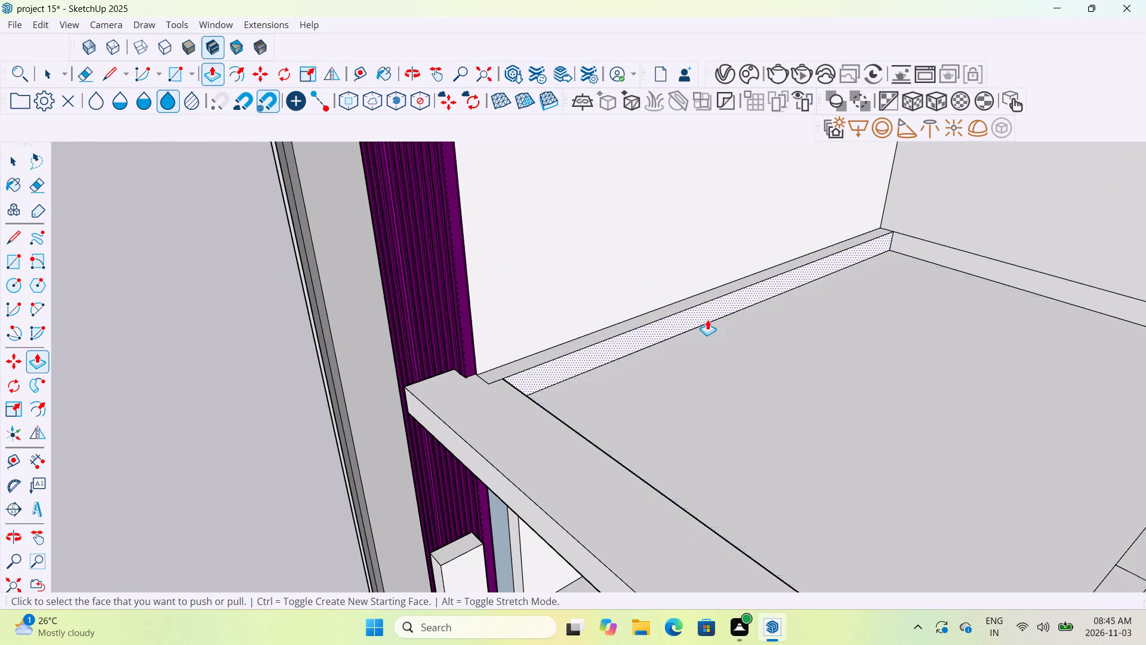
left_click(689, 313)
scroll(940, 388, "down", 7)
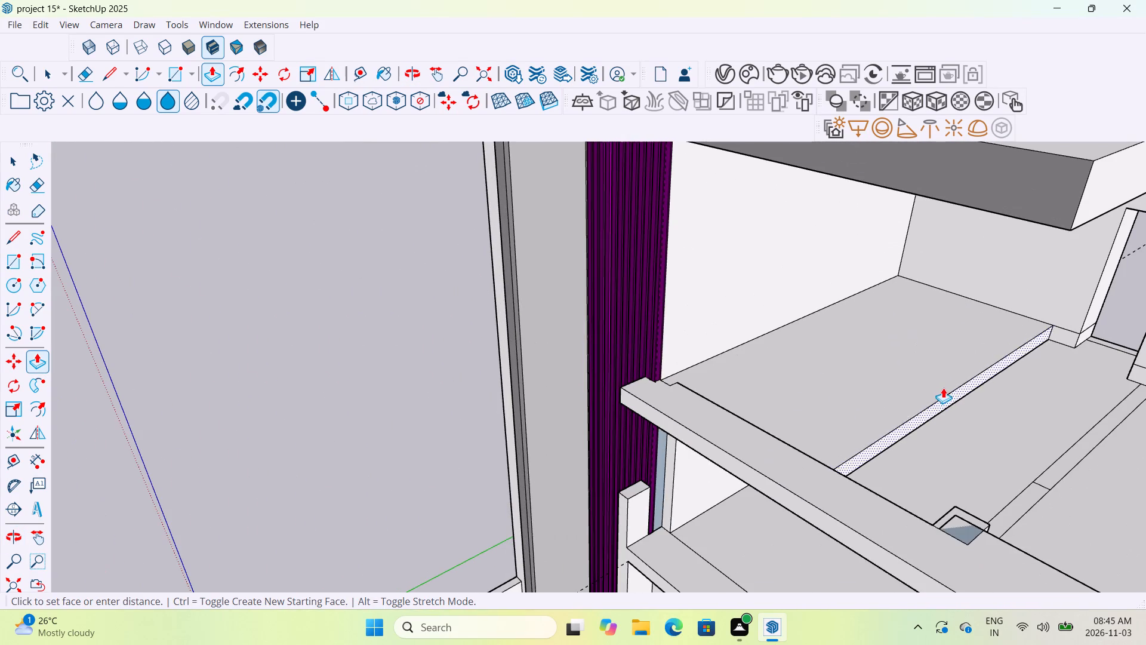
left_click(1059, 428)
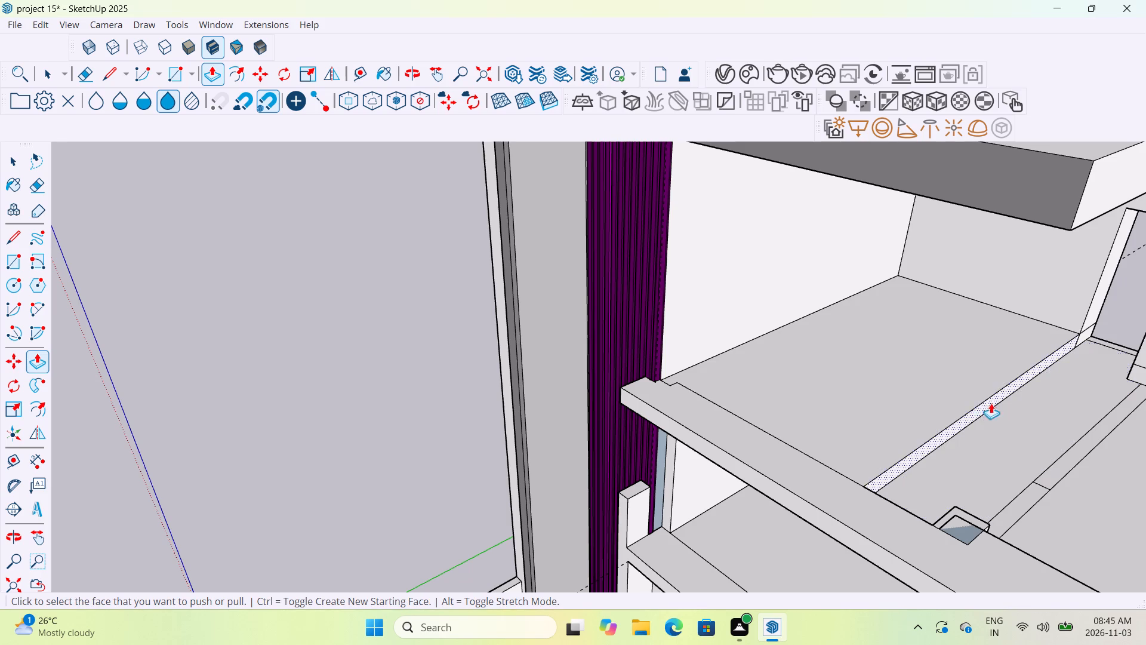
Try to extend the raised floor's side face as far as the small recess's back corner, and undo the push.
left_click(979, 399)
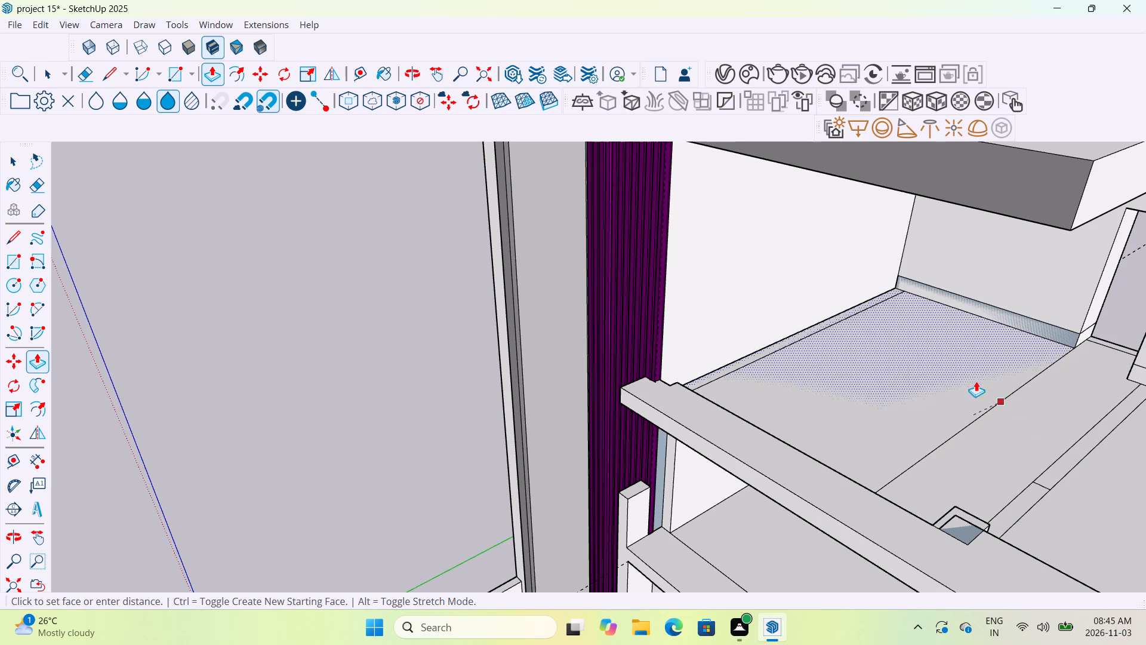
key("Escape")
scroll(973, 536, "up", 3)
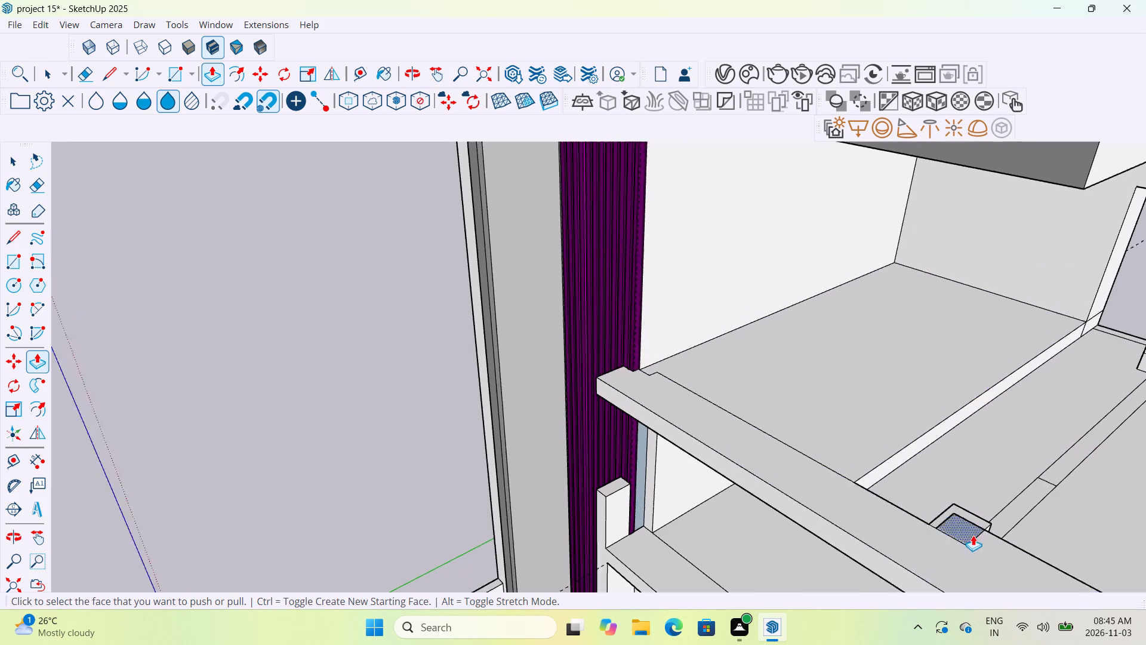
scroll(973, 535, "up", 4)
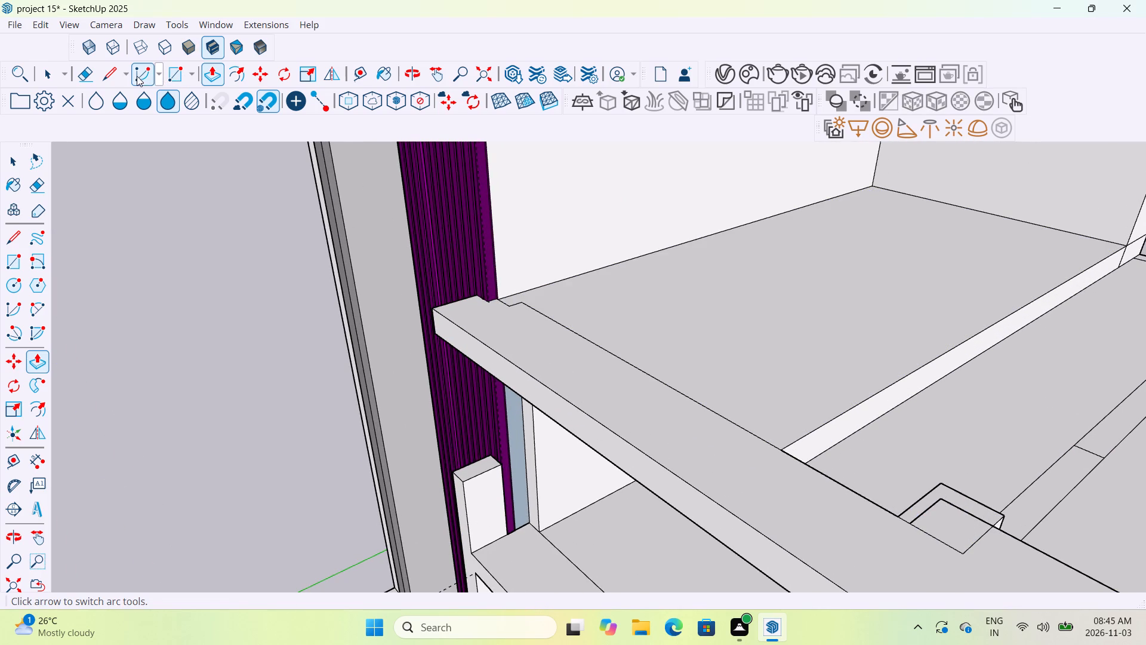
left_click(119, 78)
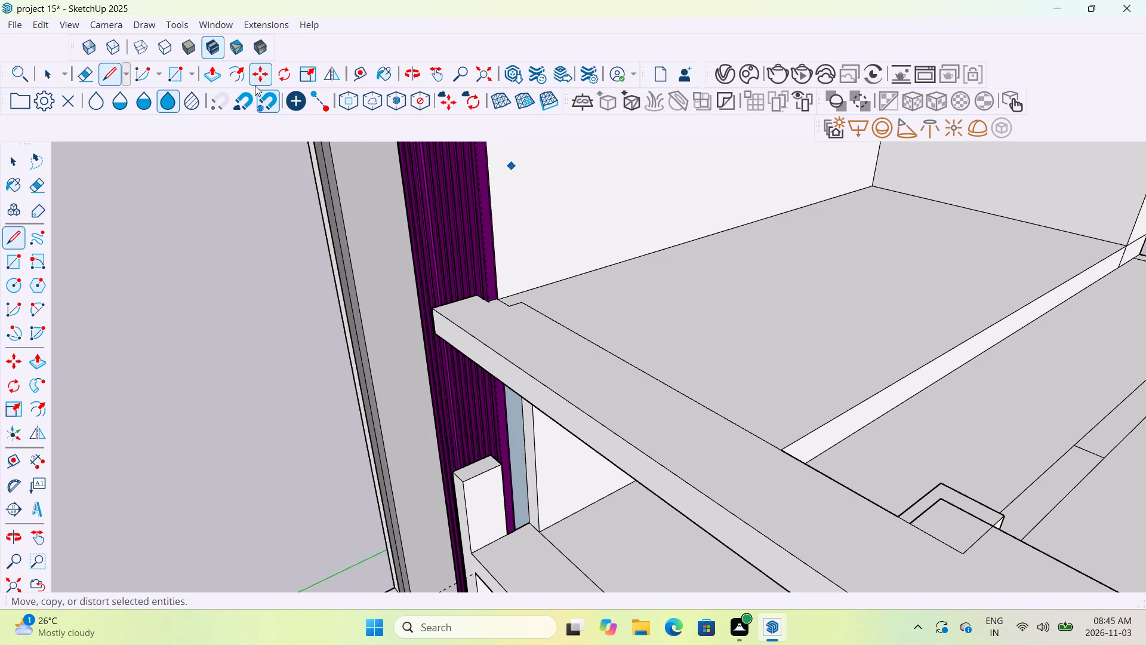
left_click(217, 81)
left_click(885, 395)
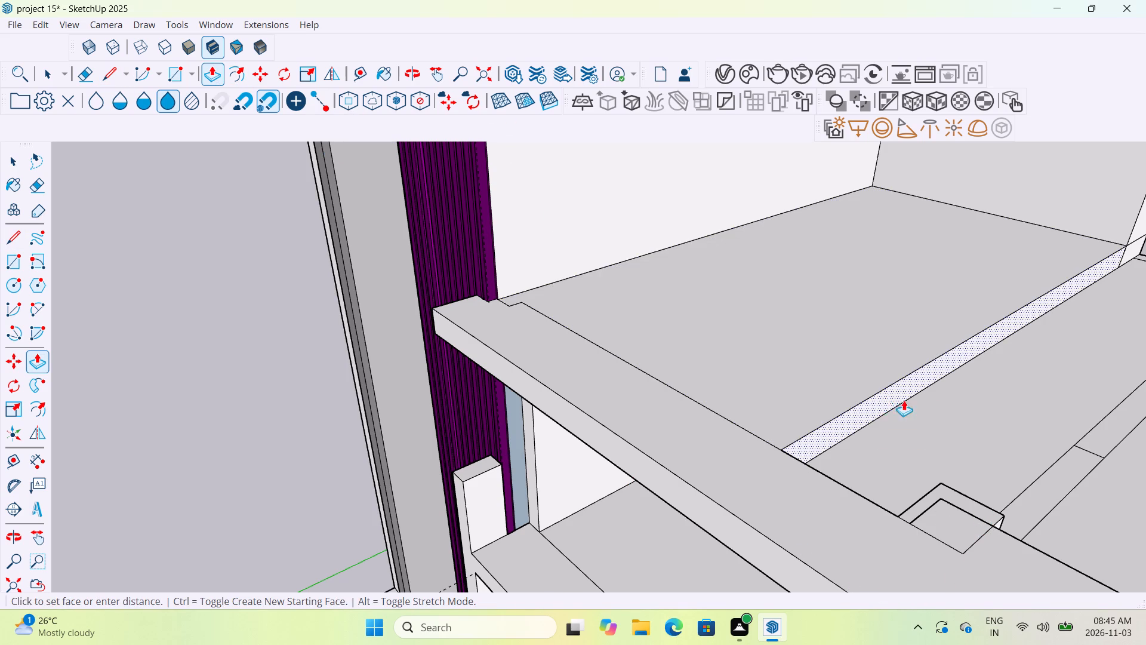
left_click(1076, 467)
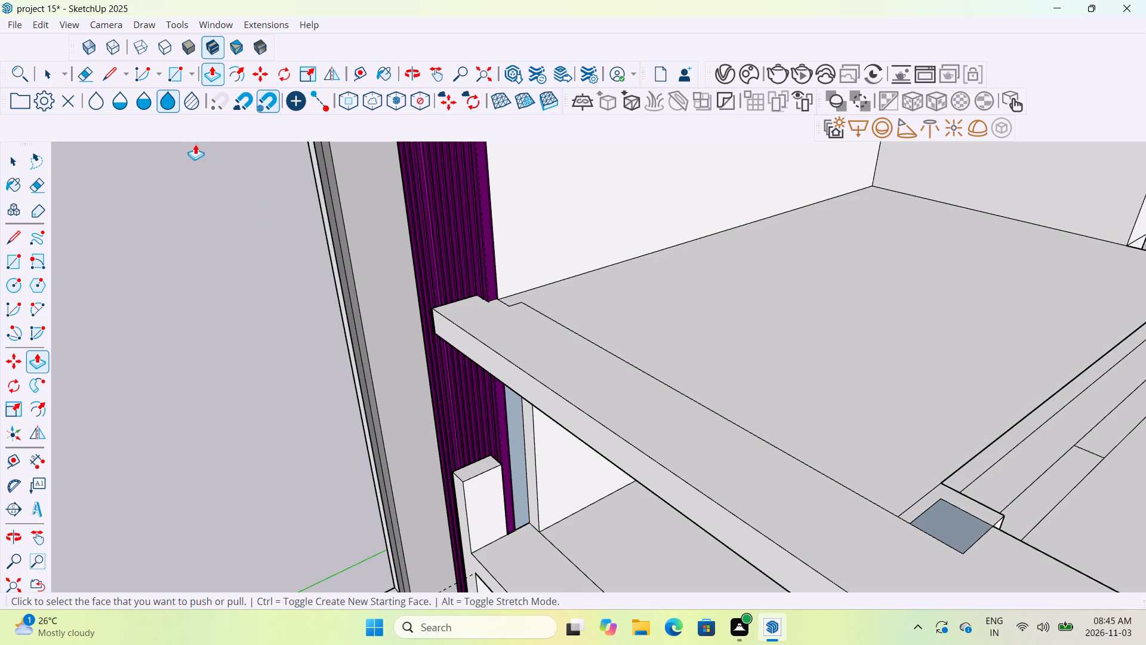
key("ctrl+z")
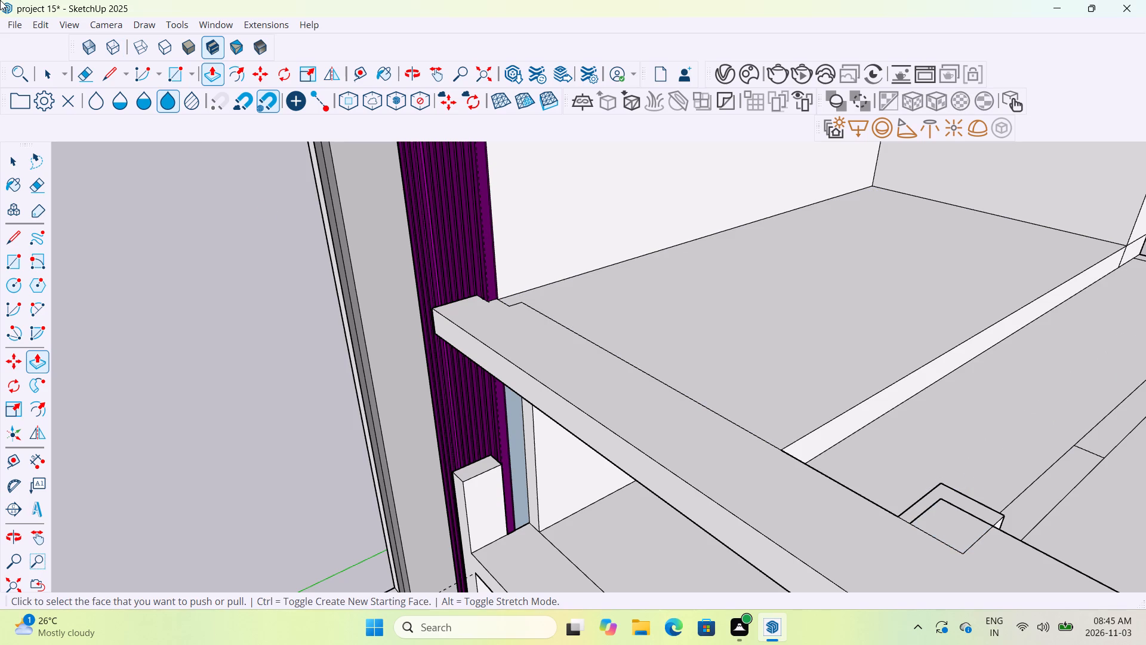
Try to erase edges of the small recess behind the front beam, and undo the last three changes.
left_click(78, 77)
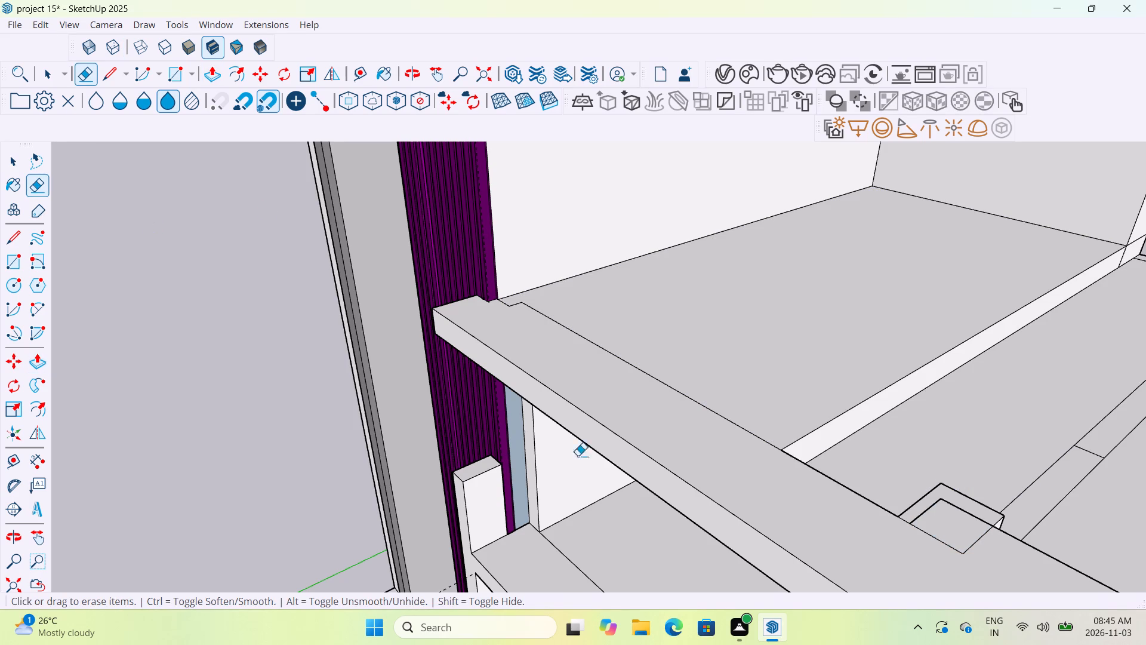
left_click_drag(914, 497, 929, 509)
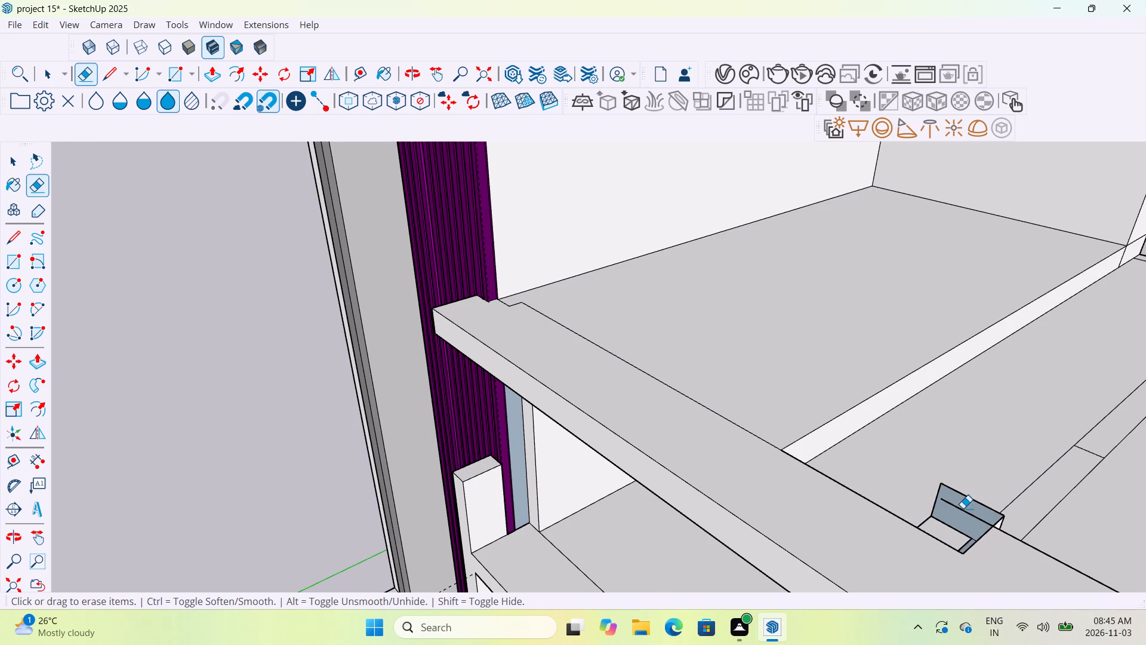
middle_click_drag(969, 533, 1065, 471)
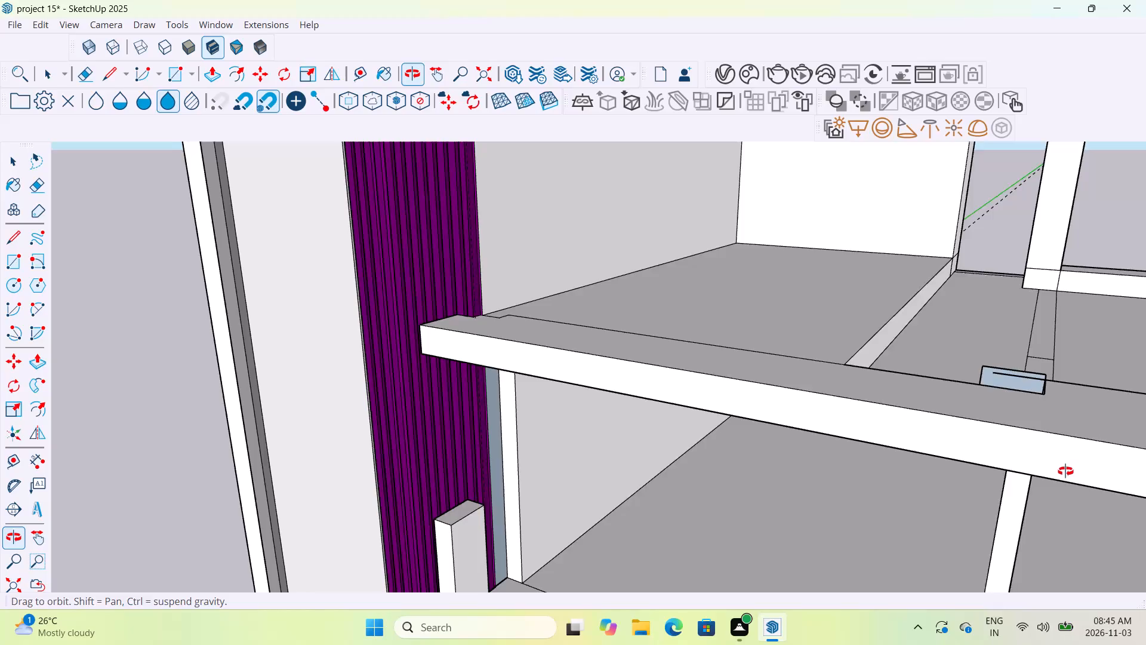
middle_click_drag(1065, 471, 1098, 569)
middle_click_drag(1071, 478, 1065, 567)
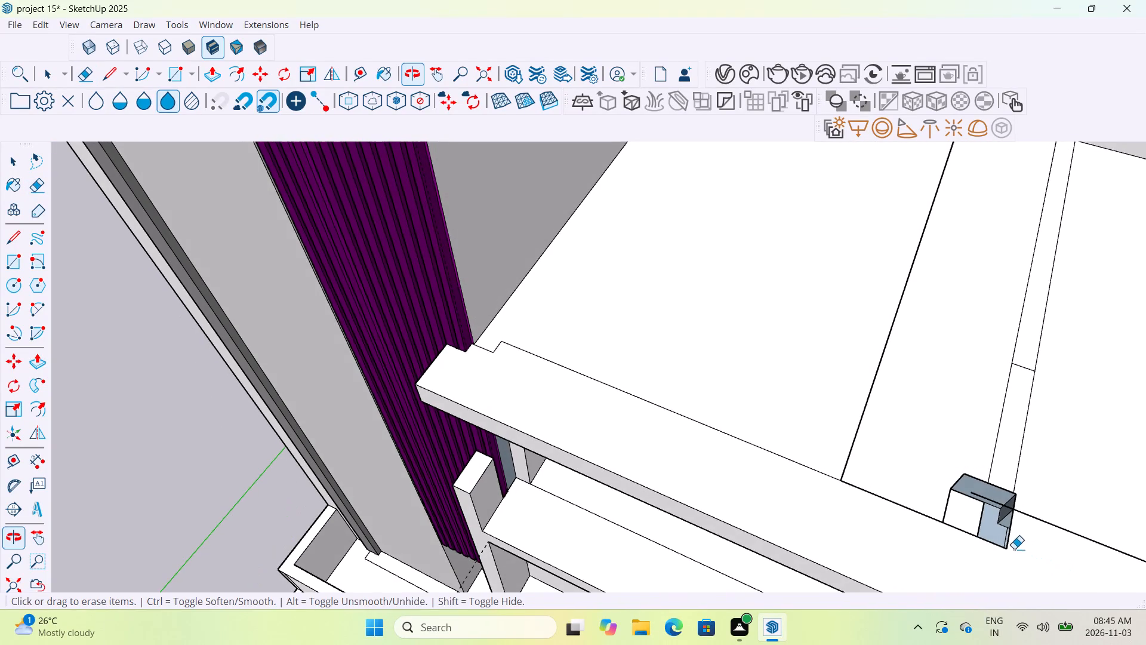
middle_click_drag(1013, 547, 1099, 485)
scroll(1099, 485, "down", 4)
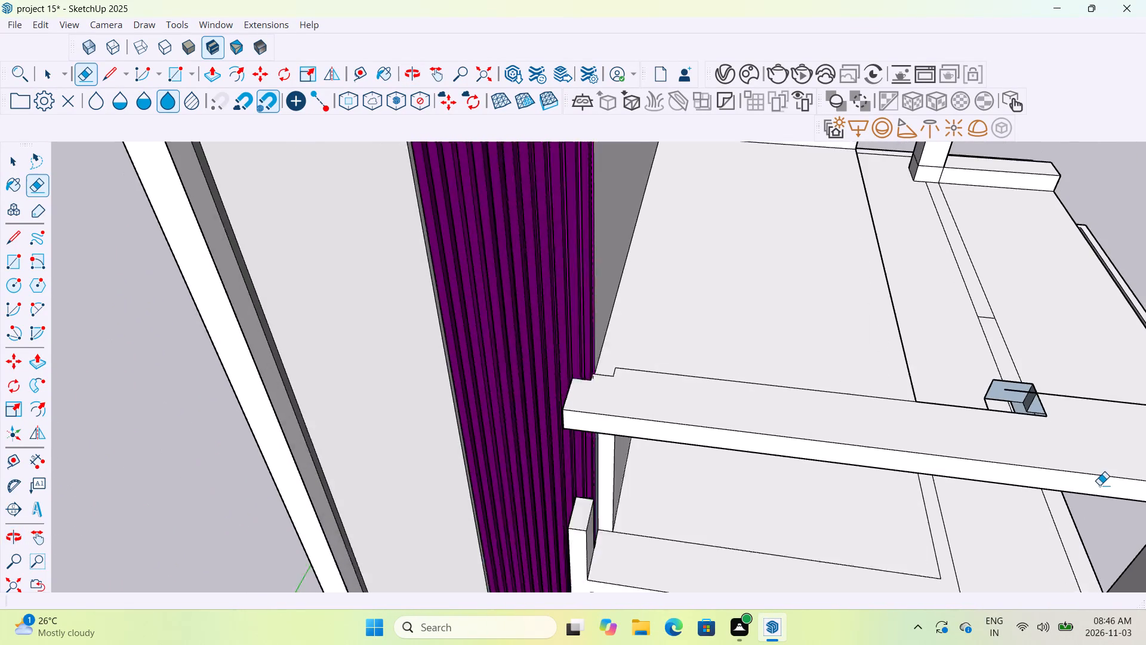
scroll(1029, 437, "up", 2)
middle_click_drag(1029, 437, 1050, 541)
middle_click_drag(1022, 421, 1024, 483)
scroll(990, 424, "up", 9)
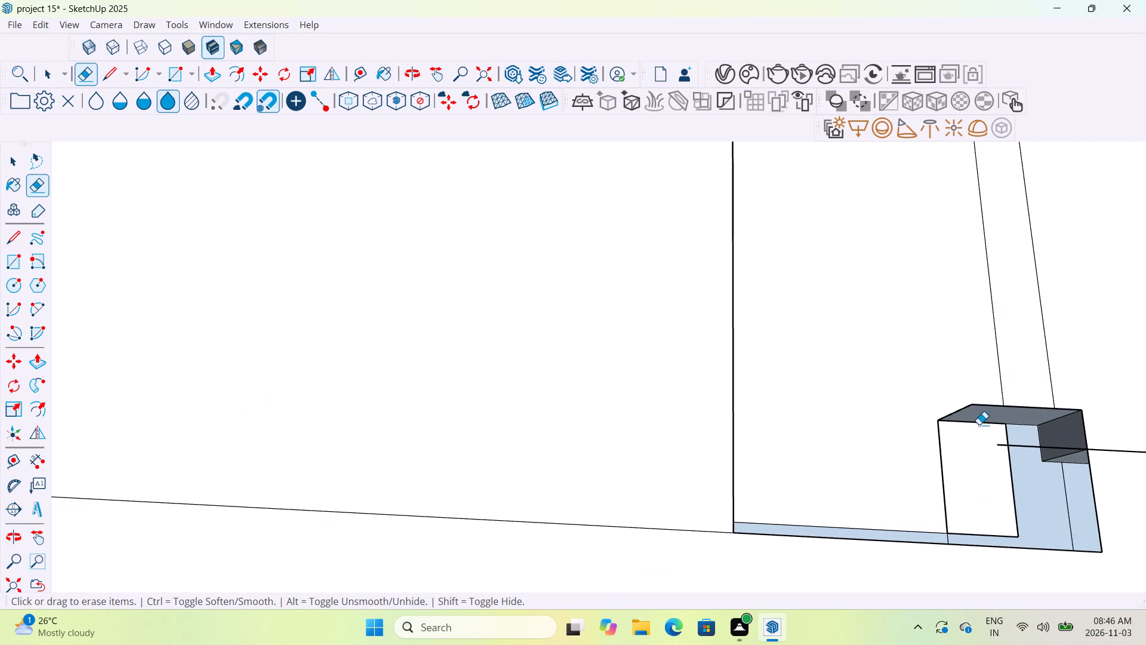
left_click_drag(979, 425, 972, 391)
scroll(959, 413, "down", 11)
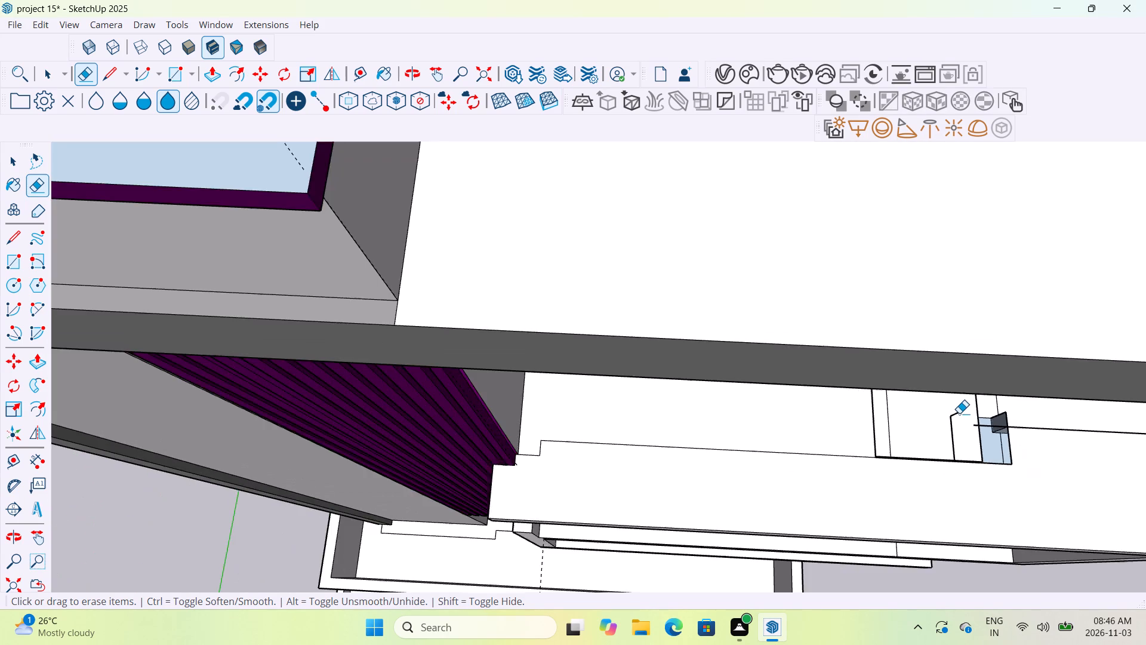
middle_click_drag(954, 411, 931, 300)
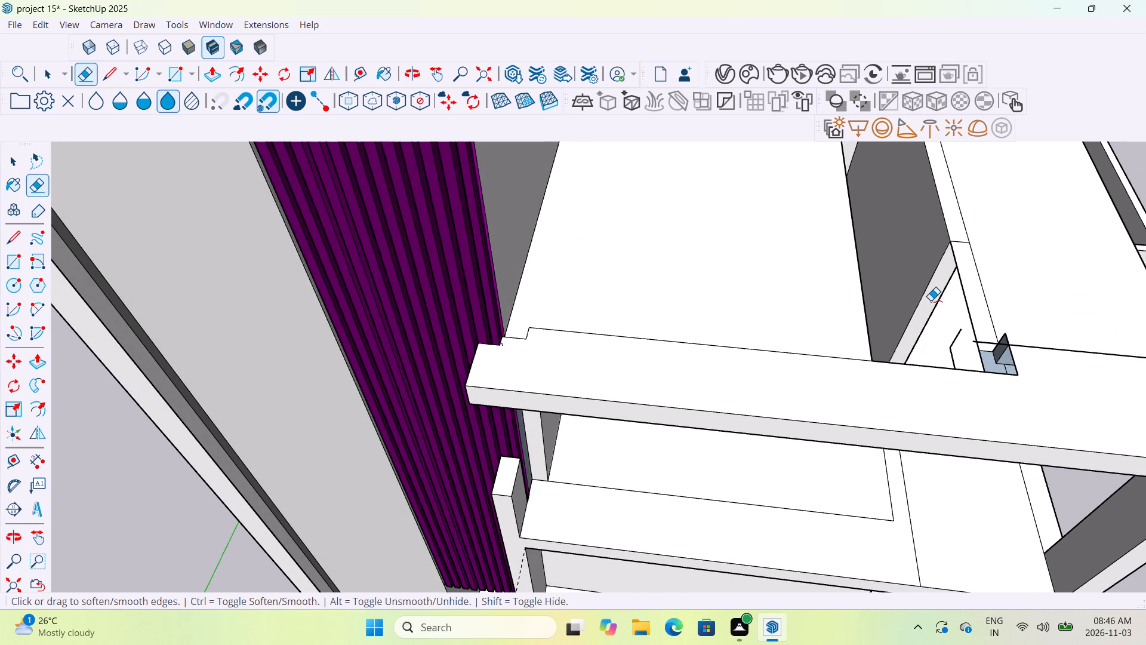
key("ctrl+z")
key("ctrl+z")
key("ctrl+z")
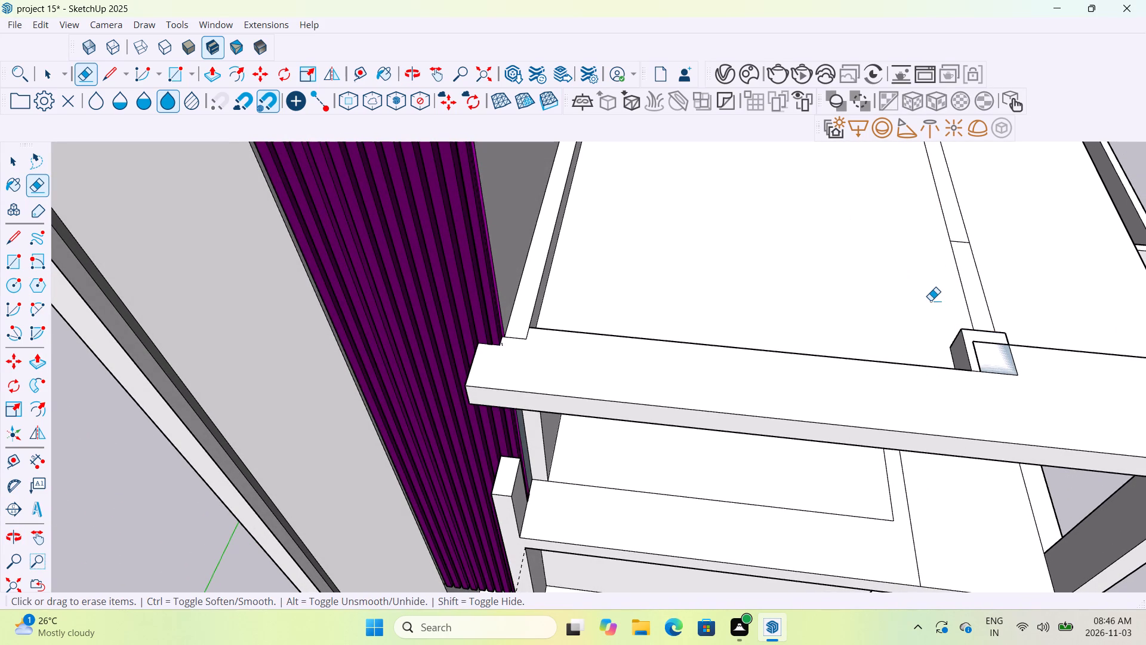
Erase the inner and side edges of the small recess behind the front beam, and undo the last erase.
left_click_drag(1010, 383, 1004, 366)
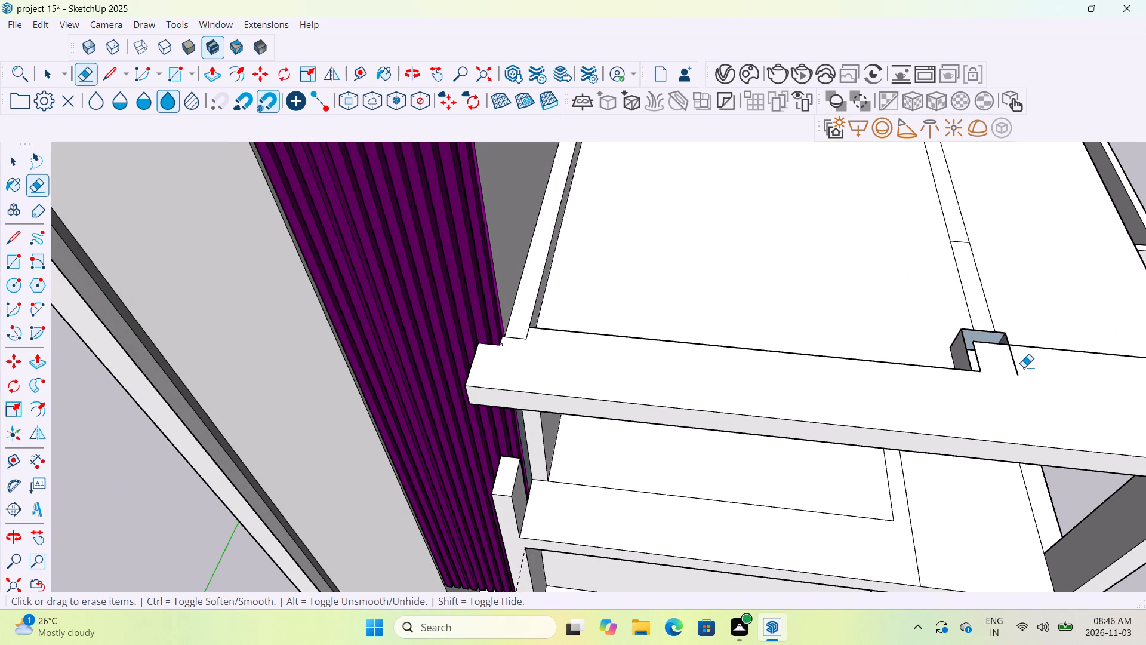
scroll(1024, 367, "up", 6)
left_click_drag(1020, 365, 988, 370)
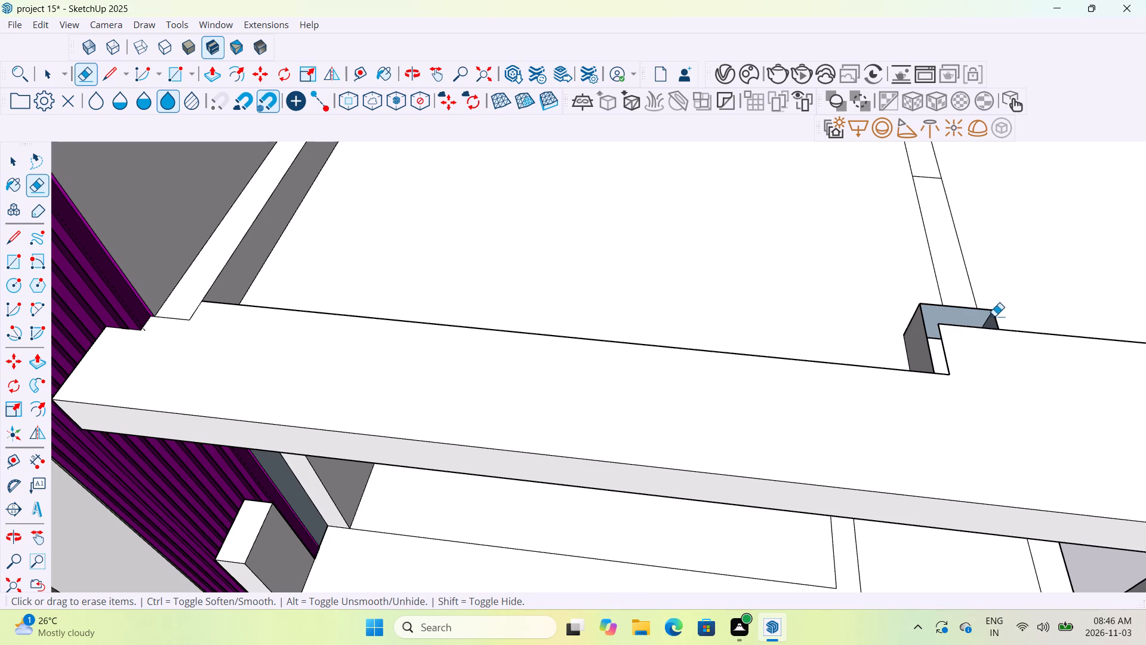
left_click_drag(991, 321, 981, 323)
left_click_drag(914, 327, 918, 318)
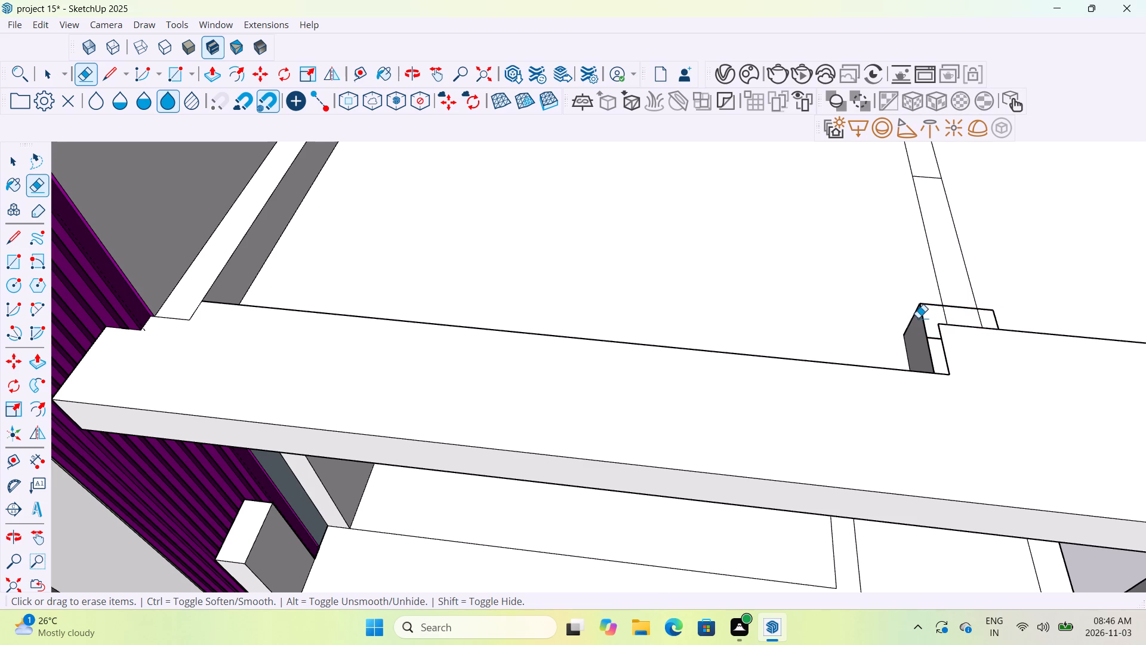
left_click_drag(918, 318, 918, 317)
left_click_drag(887, 336, 910, 315)
left_click_drag(894, 337, 922, 316)
left_click_drag(894, 354, 916, 328)
key("ctrl+z")
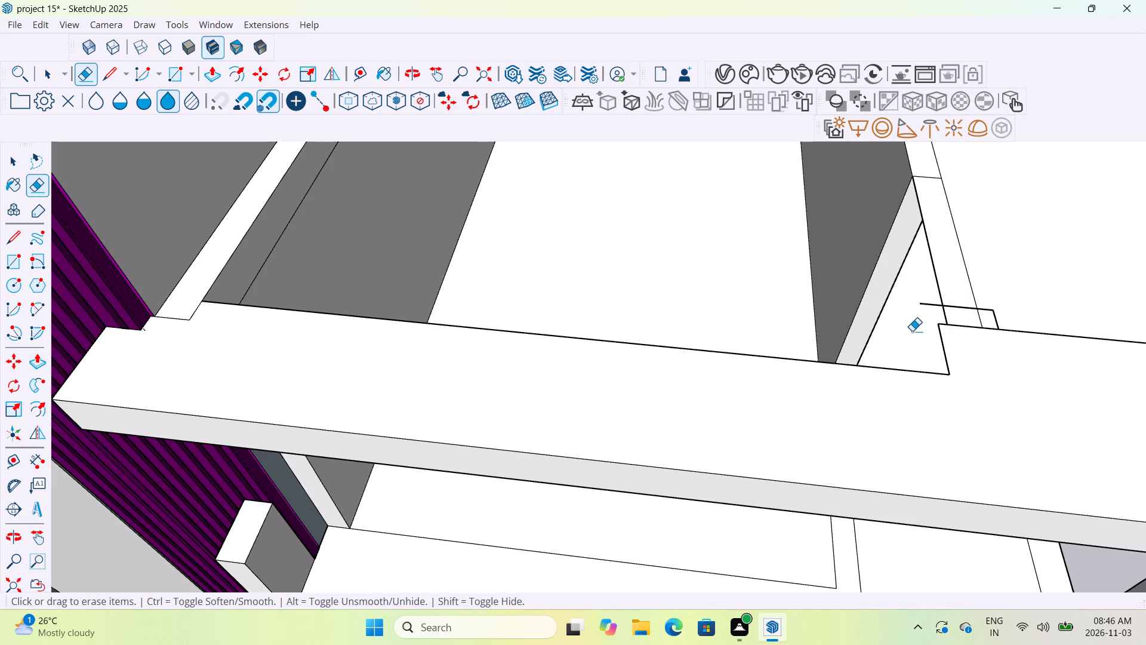
Erase the leftover stray edge stubs on the floor beside the small recess behind the front beam.
scroll(911, 335, "down", 7)
middle_click_drag(955, 429, 913, 283)
middle_click_drag(934, 345, 919, 287)
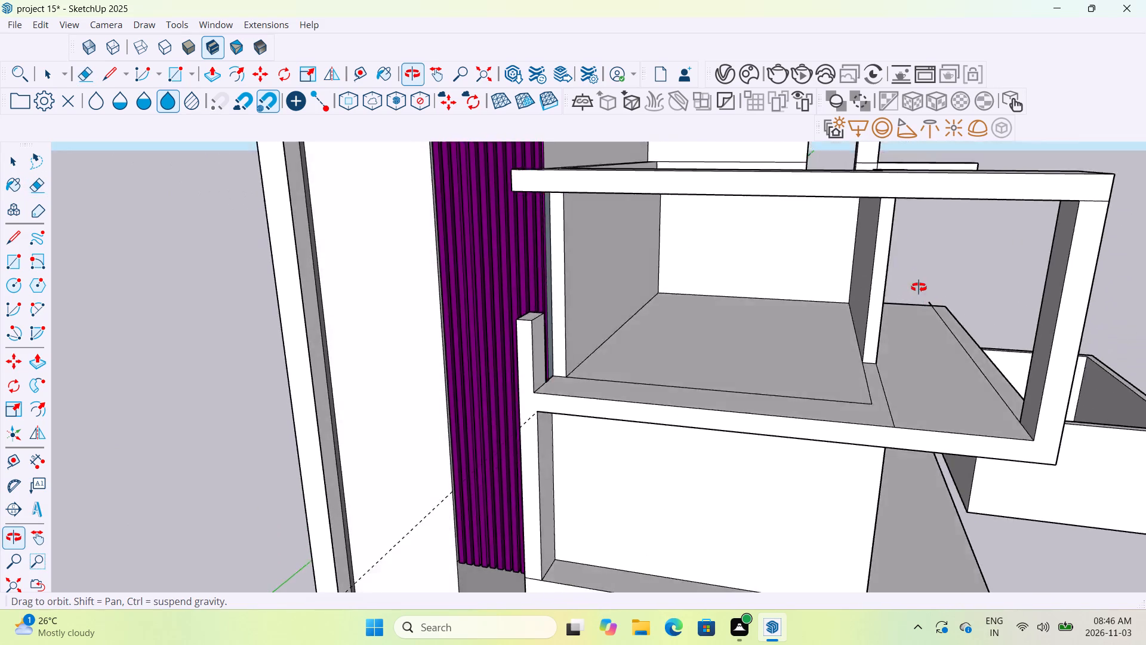
middle_click_drag(919, 287, 906, 270)
scroll(895, 281, "down", 5)
middle_click_drag(889, 267, 920, 474)
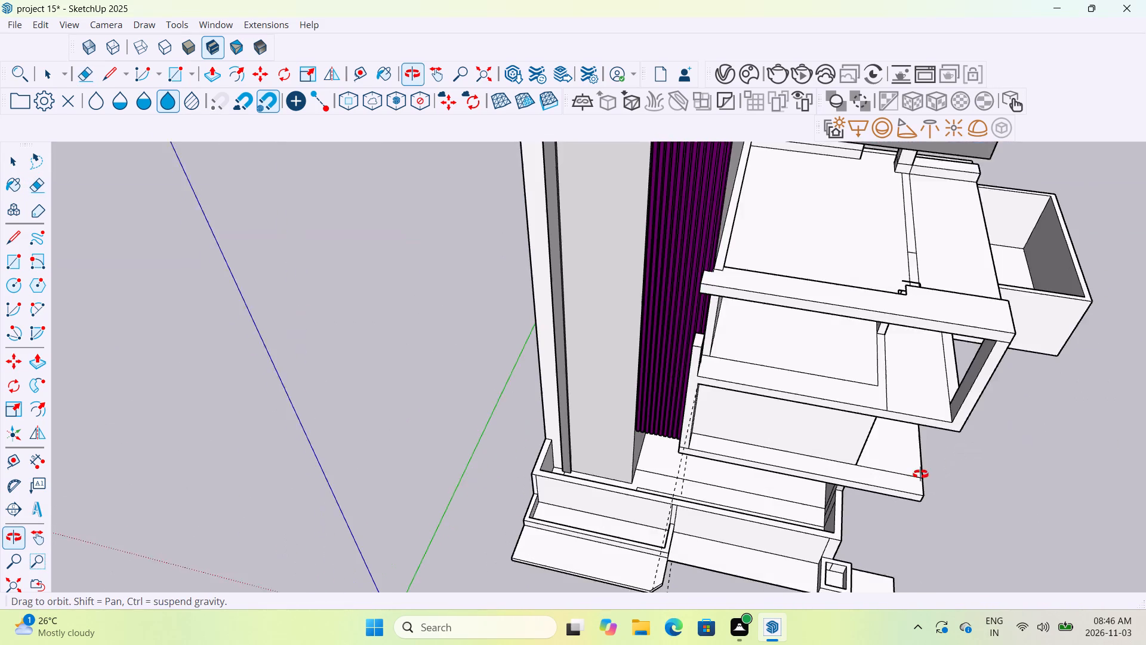
middle_click_drag(920, 474, 920, 480)
scroll(889, 321, "up", 6)
scroll(928, 278, "up", 12)
left_click_drag(901, 253, 899, 262)
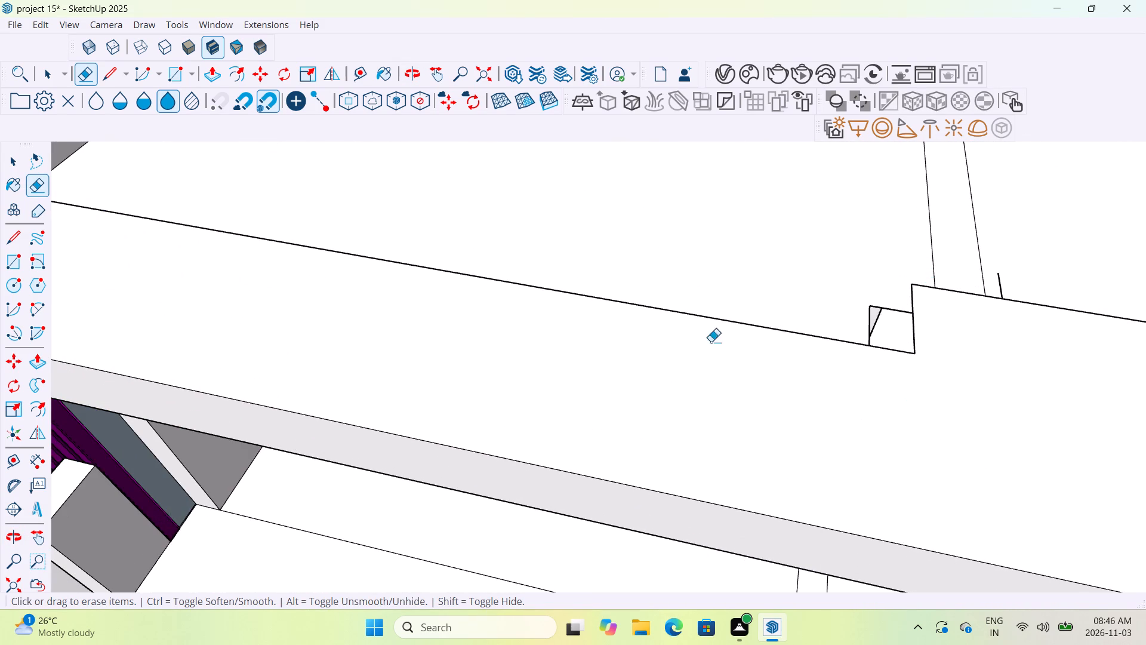
scroll(699, 195, "down", 6)
scroll(914, 260, "up", 10)
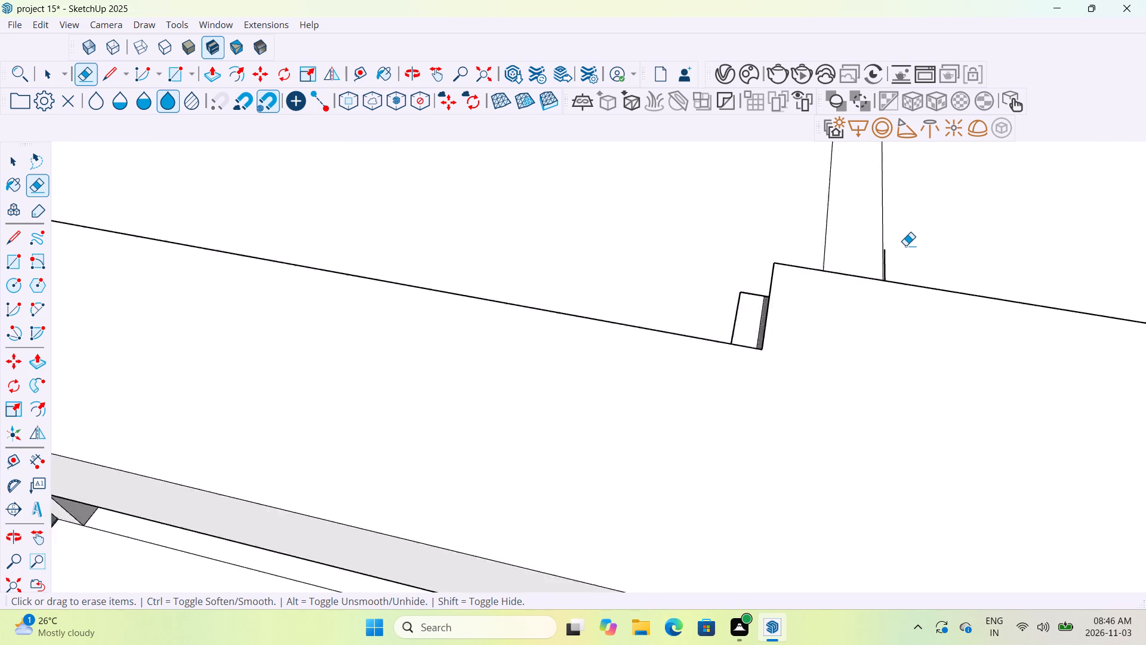
scroll(905, 245, "up", 2)
left_click_drag(857, 273, 880, 270)
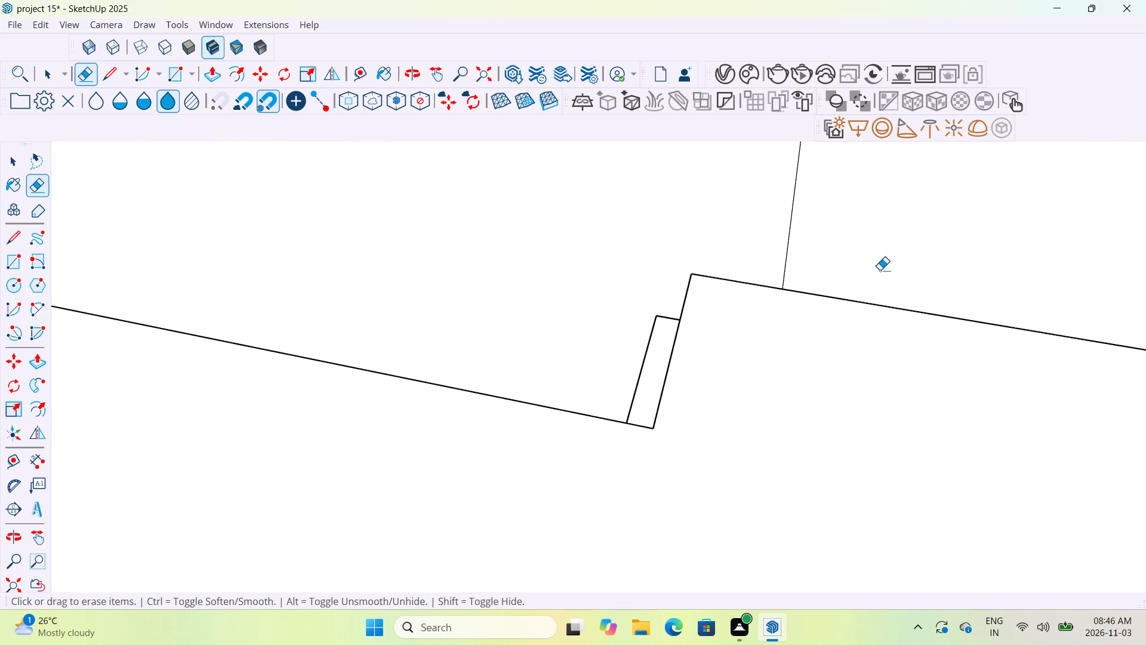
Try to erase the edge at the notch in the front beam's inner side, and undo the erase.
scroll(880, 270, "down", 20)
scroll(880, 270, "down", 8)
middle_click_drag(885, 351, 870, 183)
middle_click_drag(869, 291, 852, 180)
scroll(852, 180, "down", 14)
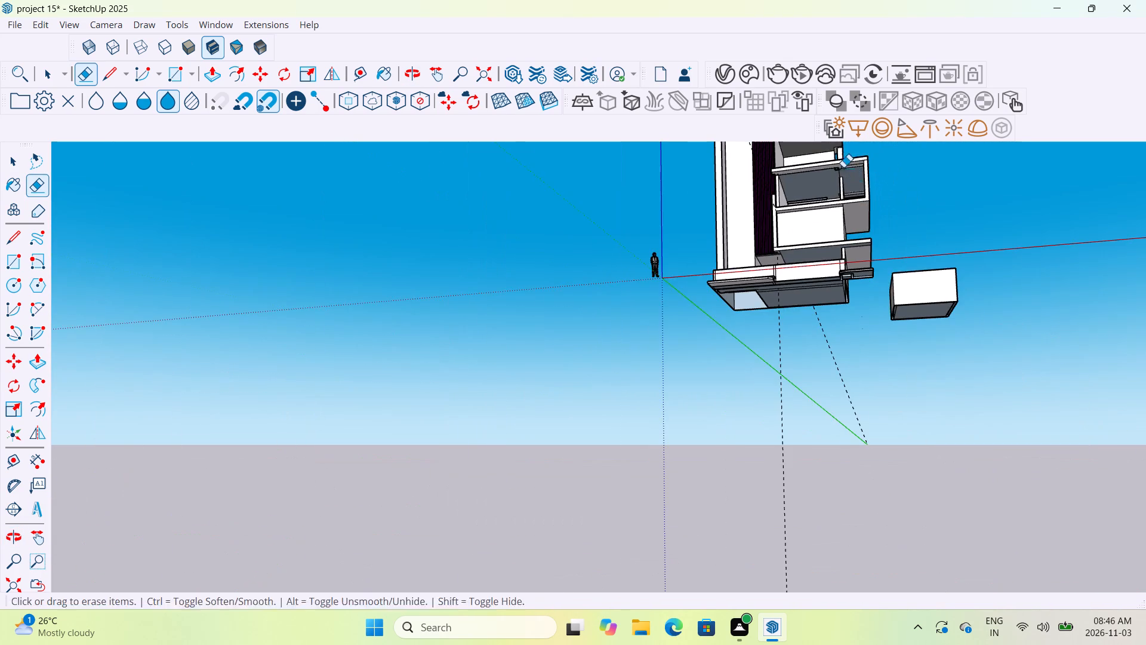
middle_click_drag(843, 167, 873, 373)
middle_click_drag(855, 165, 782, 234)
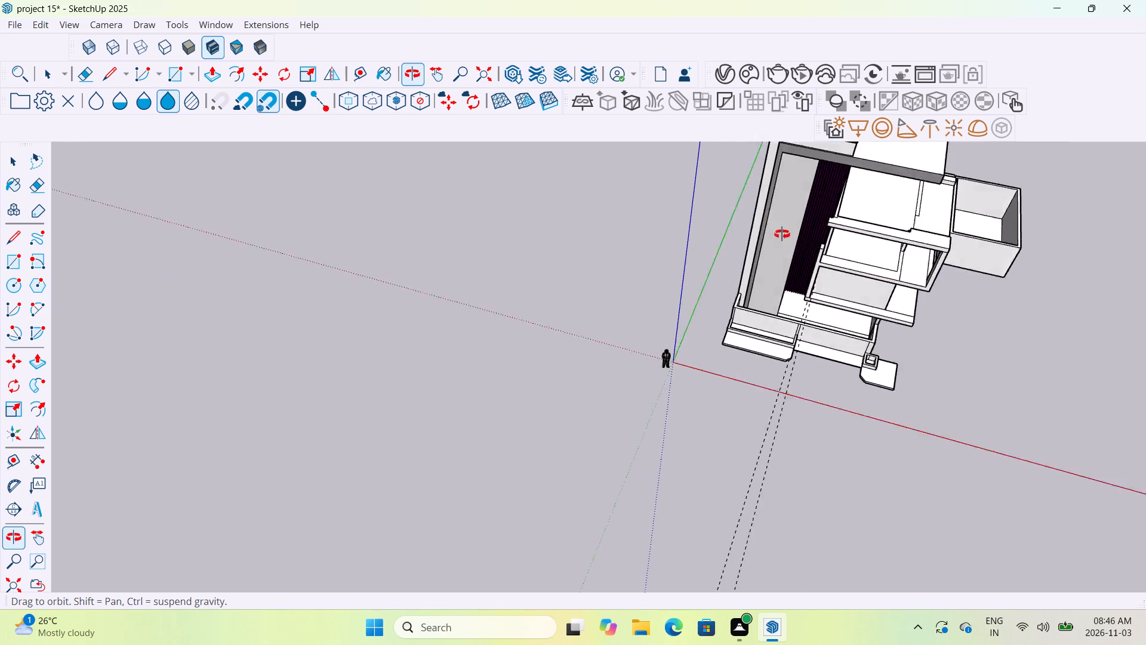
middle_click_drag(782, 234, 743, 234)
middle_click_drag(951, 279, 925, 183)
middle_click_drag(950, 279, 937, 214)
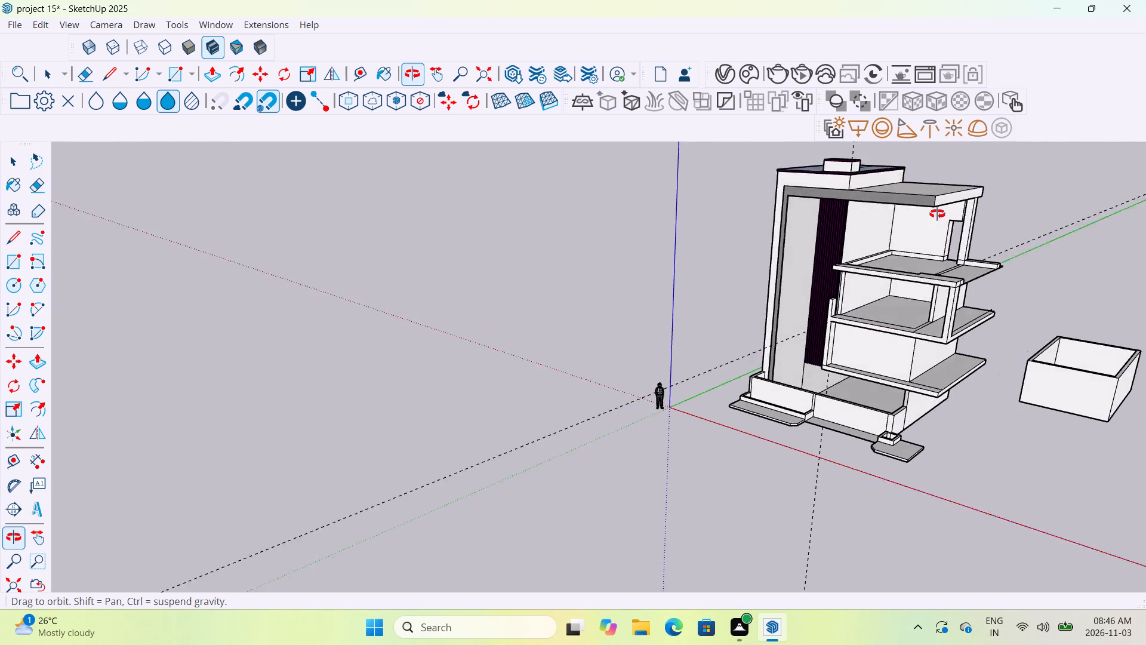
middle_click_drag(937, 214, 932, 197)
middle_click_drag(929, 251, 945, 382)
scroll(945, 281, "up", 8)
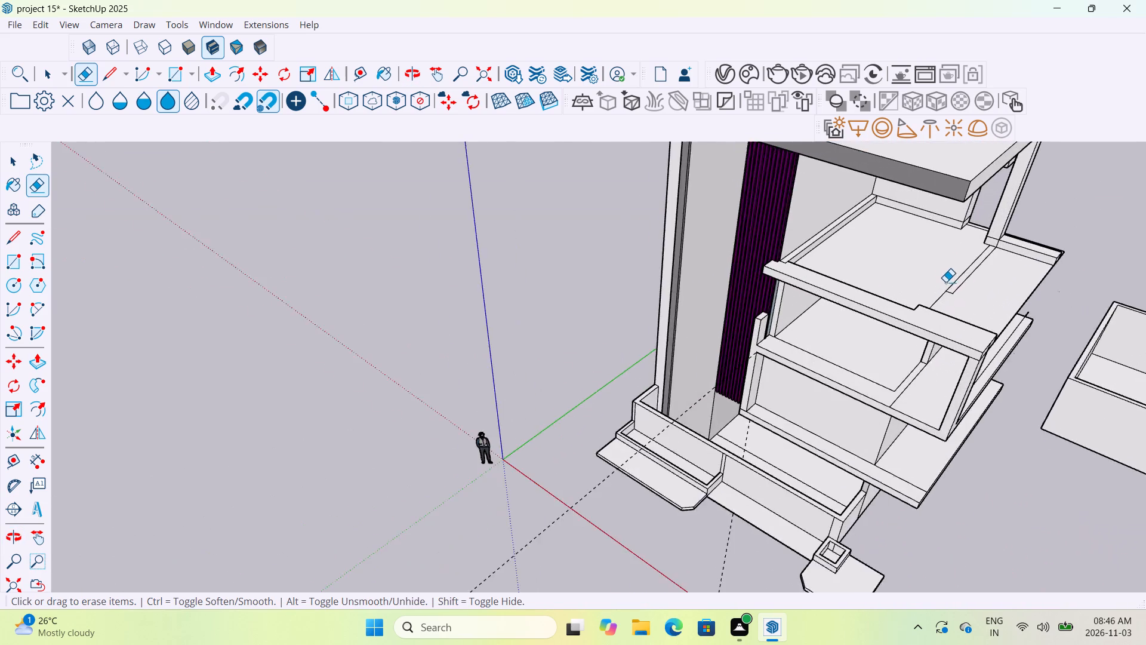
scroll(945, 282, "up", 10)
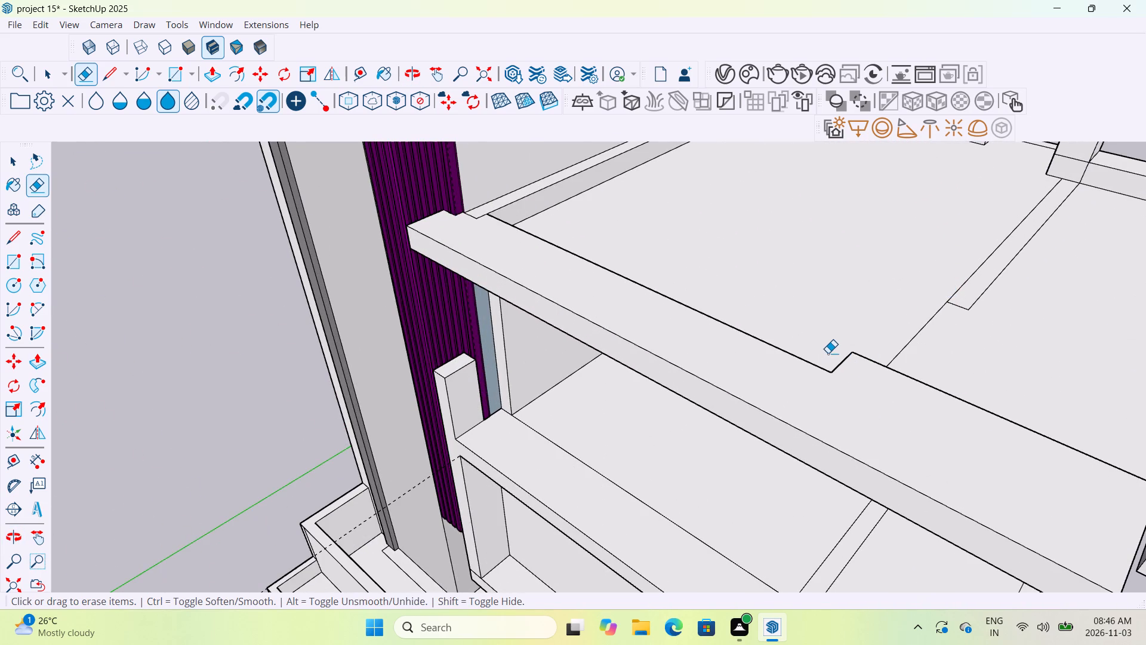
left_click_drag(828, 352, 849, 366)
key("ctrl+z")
Erase the line across the floor between the front beam's notch and the end of the narrow strip.
scroll(888, 360, "up", 7)
left_click_drag(888, 358, 921, 361)
scroll(921, 361, "down", 7)
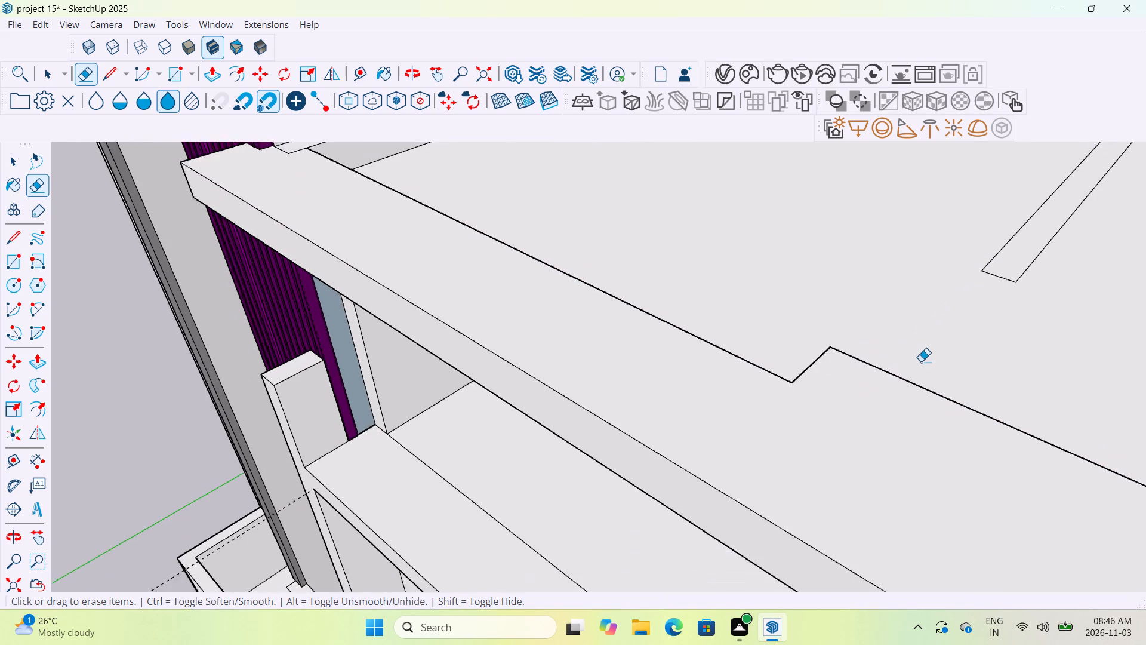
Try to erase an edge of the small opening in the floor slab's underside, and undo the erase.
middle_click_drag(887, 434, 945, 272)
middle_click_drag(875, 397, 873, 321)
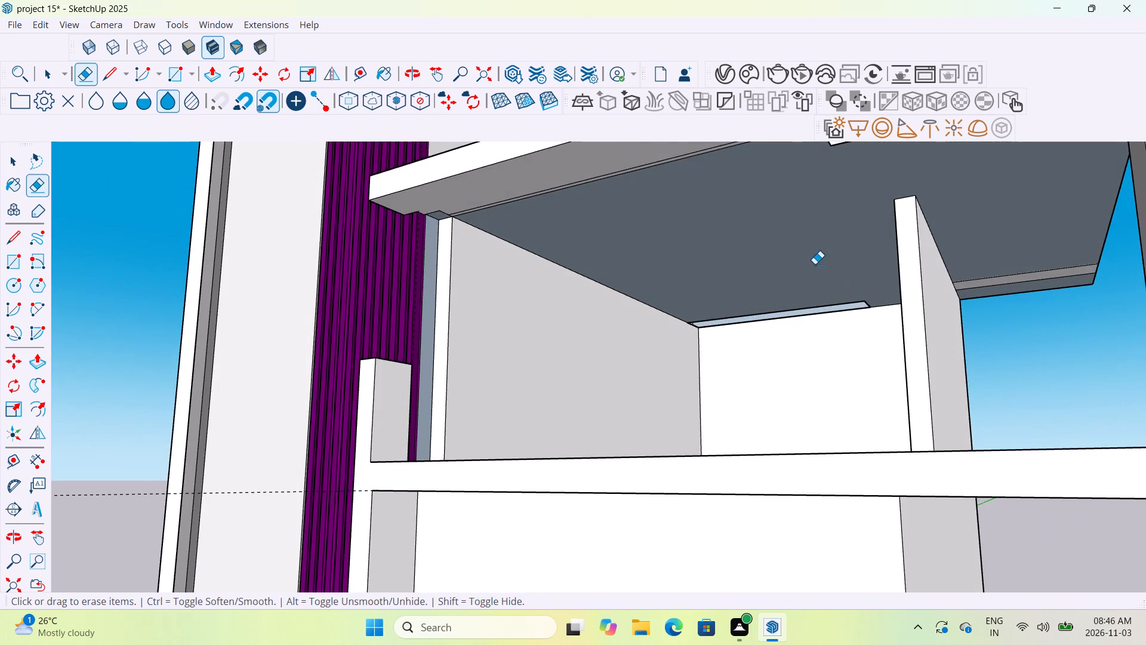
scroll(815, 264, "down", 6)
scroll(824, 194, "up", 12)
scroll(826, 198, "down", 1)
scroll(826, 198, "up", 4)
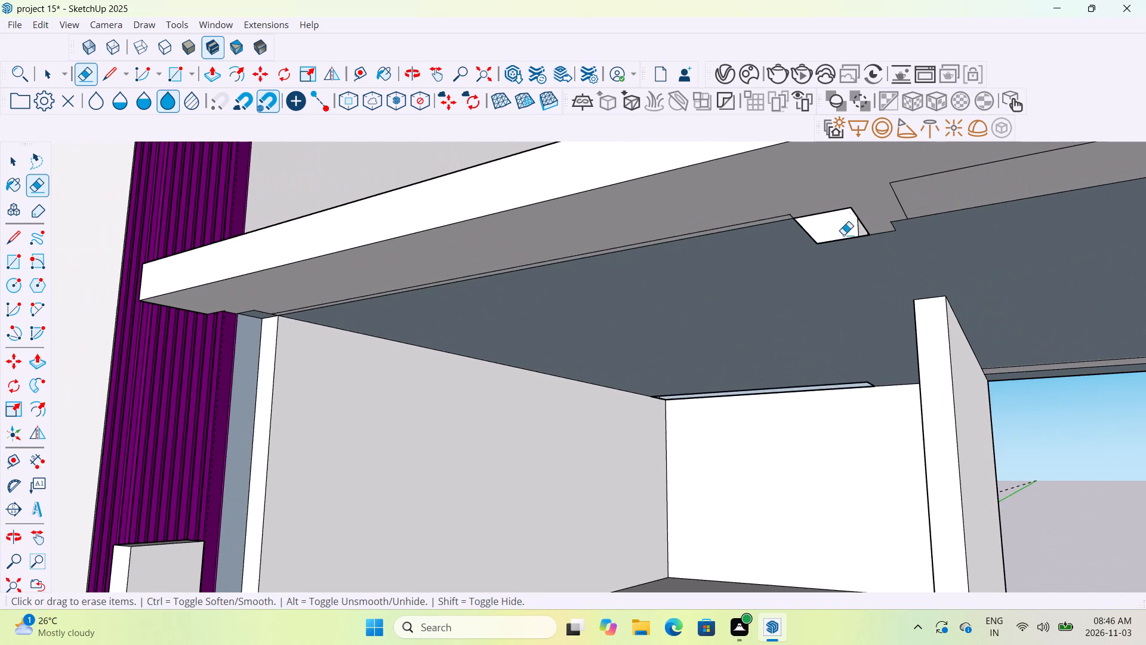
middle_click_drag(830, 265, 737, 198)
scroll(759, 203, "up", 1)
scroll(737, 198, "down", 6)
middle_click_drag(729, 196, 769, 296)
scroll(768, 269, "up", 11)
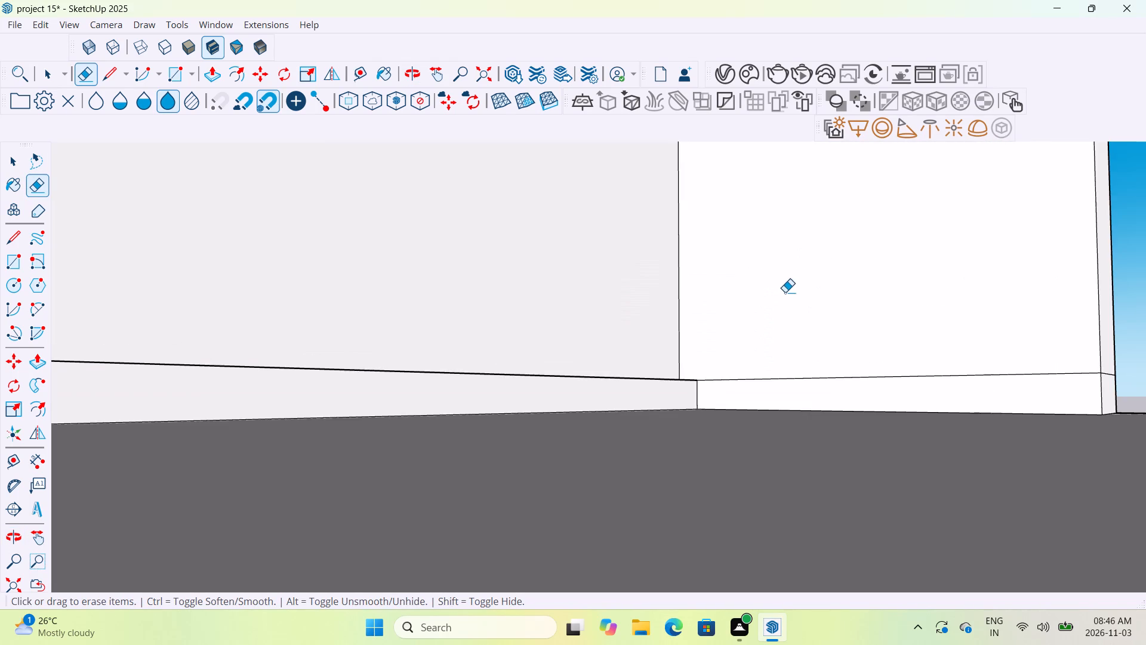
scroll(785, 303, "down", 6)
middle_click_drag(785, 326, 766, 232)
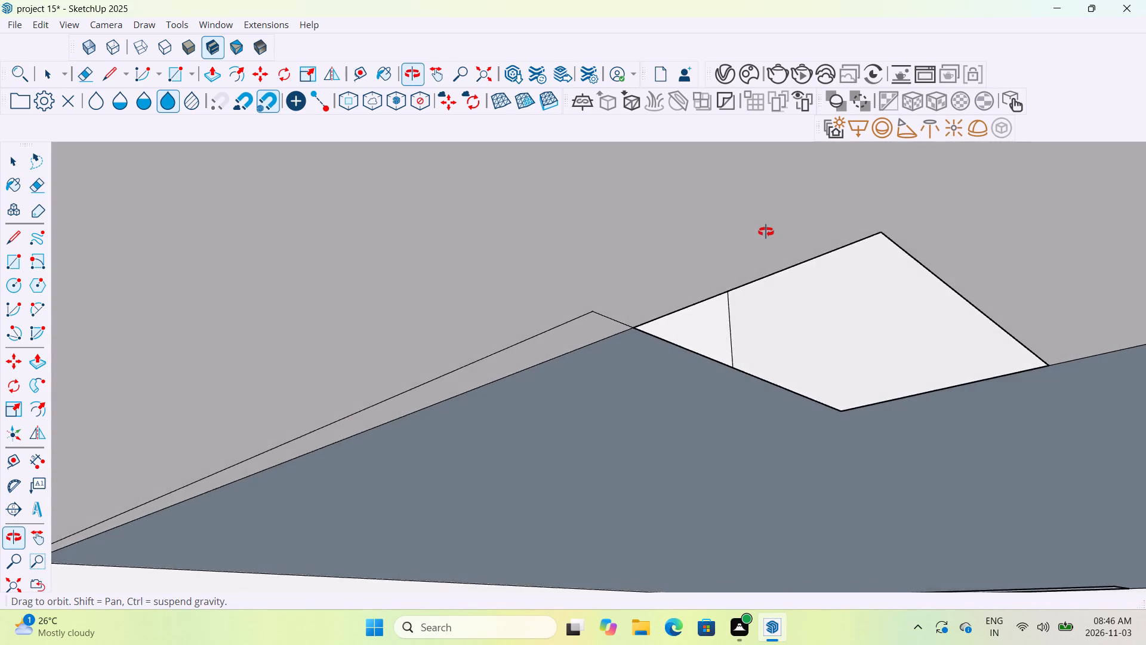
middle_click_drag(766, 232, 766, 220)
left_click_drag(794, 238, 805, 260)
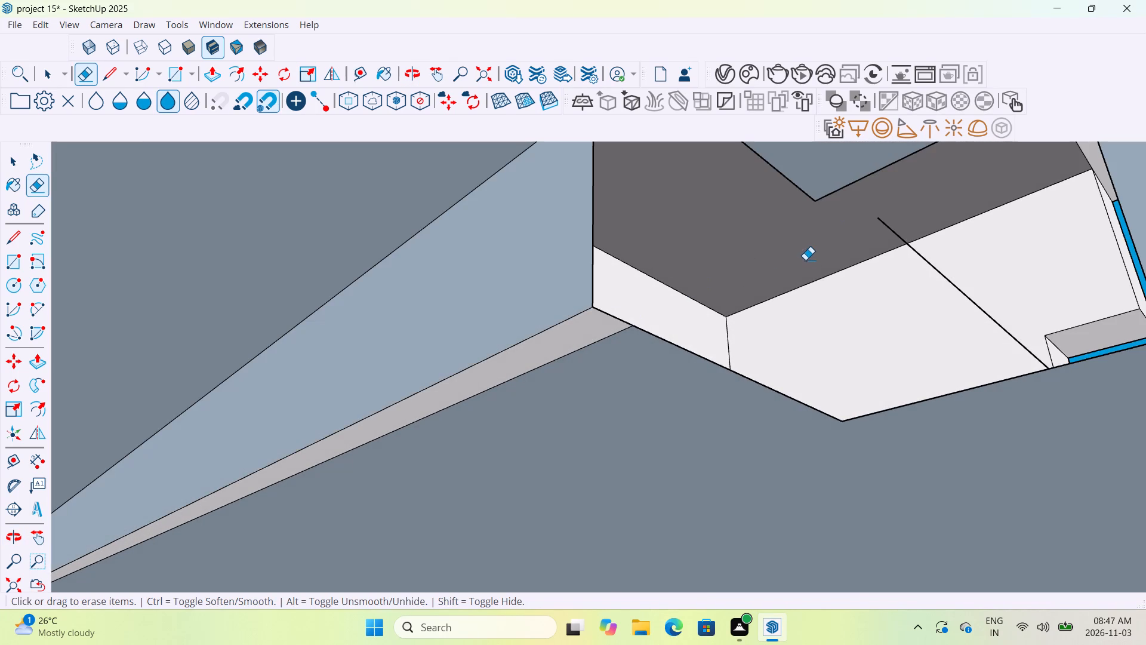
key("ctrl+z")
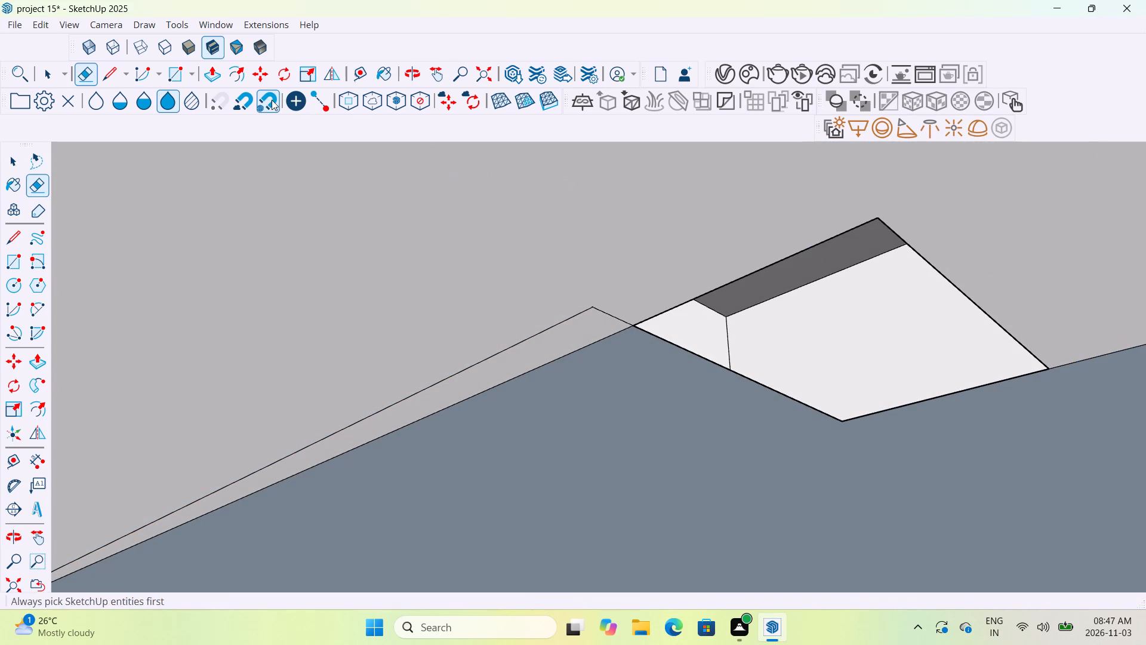
Draw a line between two corners along the small opening's edge in the slab's underside to close it with a face.
left_click(116, 75)
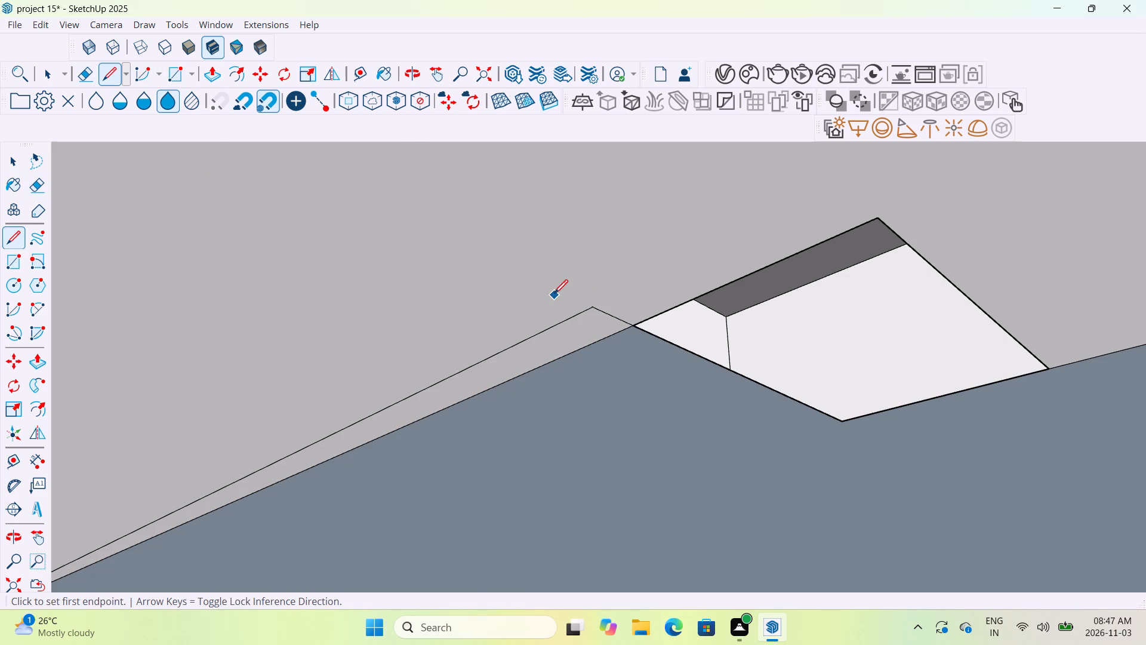
left_click(633, 326)
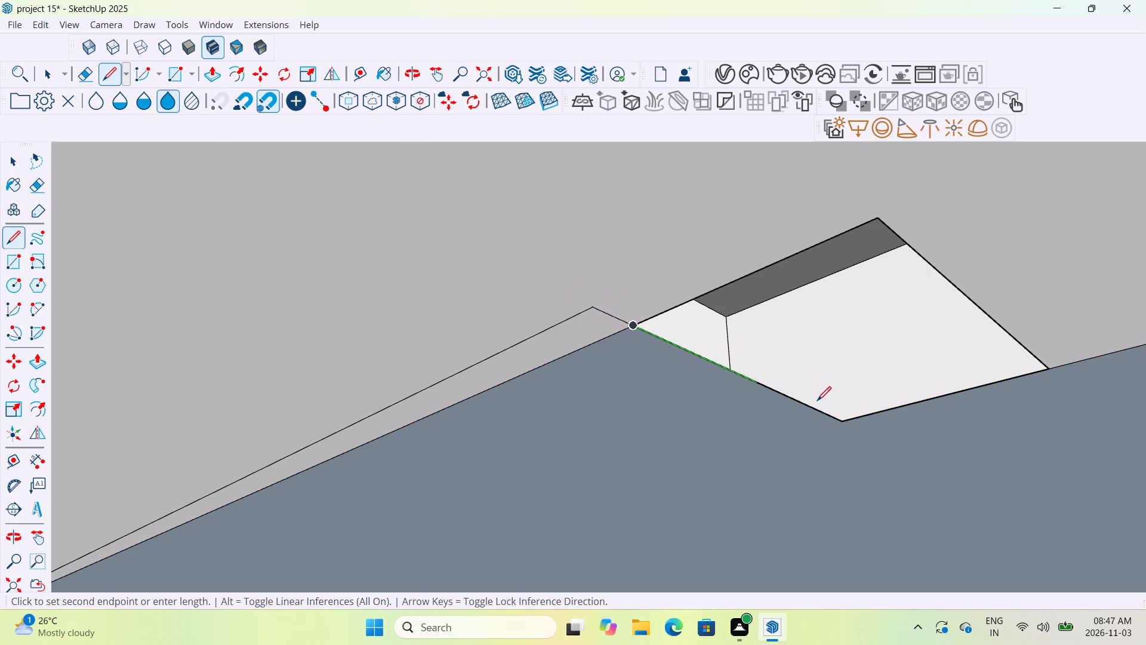
left_click(842, 422)
key("Escape")
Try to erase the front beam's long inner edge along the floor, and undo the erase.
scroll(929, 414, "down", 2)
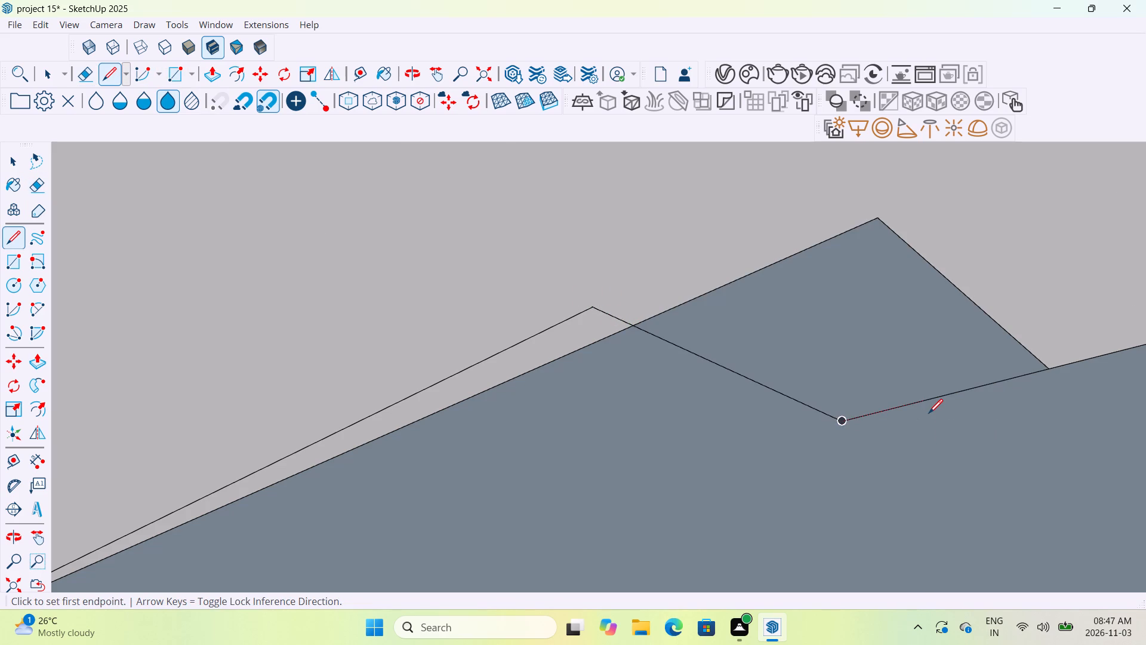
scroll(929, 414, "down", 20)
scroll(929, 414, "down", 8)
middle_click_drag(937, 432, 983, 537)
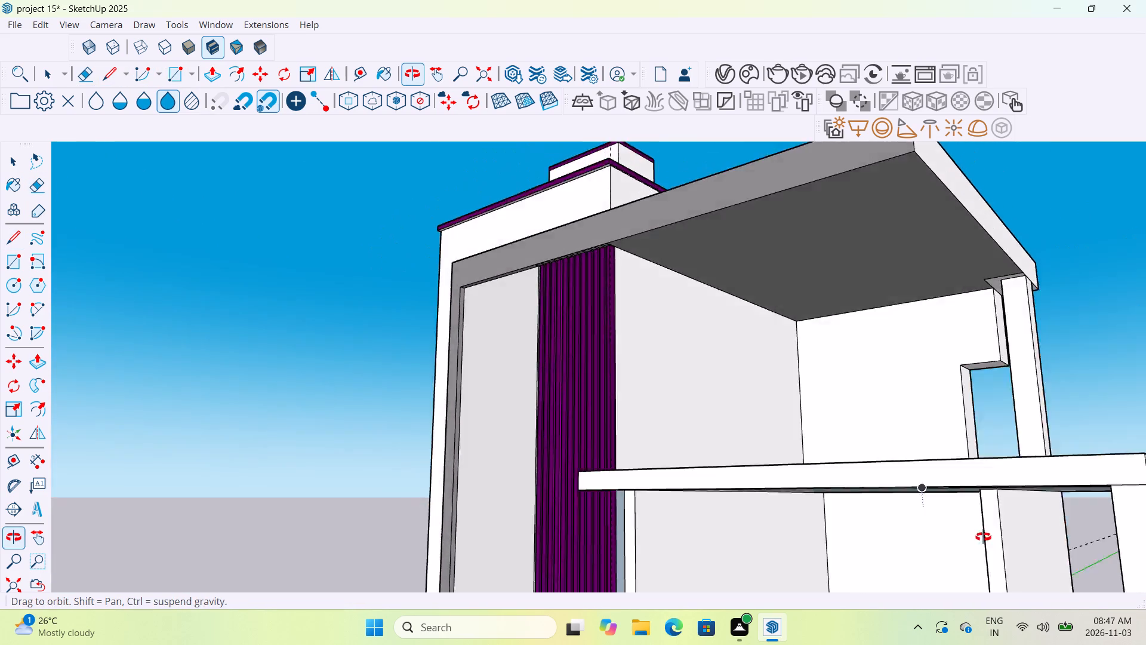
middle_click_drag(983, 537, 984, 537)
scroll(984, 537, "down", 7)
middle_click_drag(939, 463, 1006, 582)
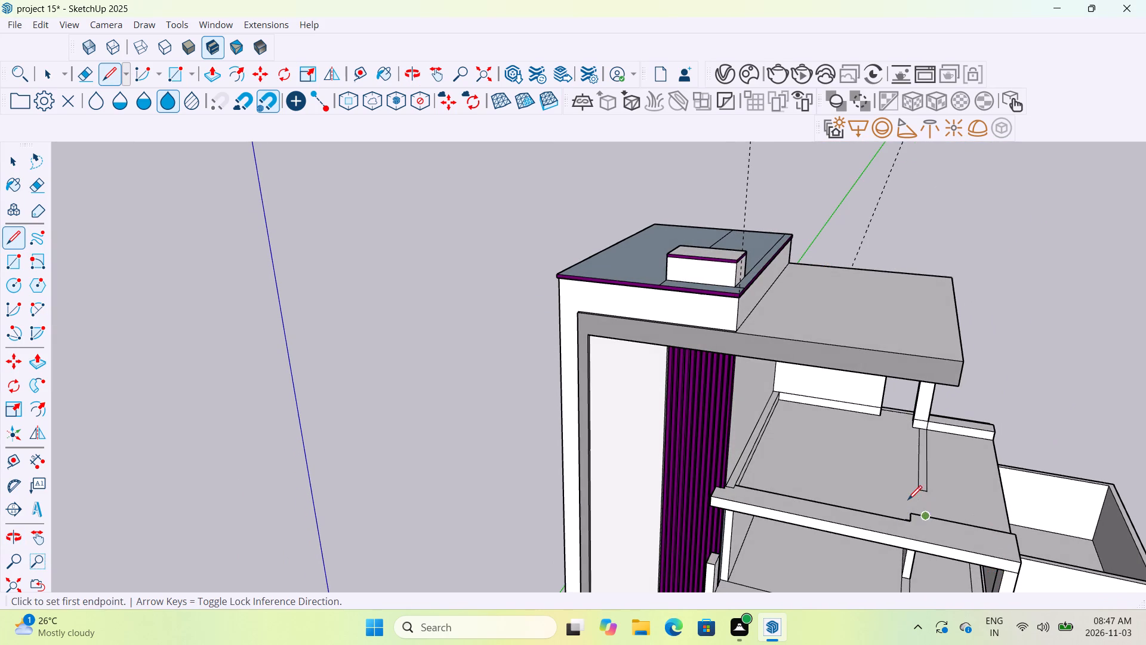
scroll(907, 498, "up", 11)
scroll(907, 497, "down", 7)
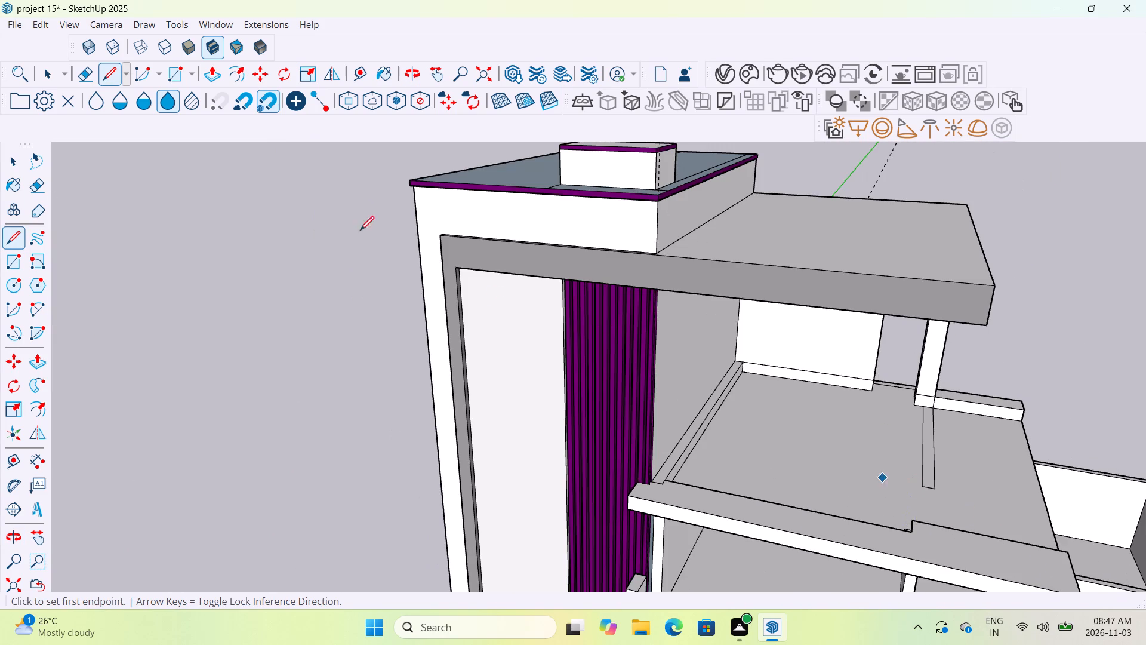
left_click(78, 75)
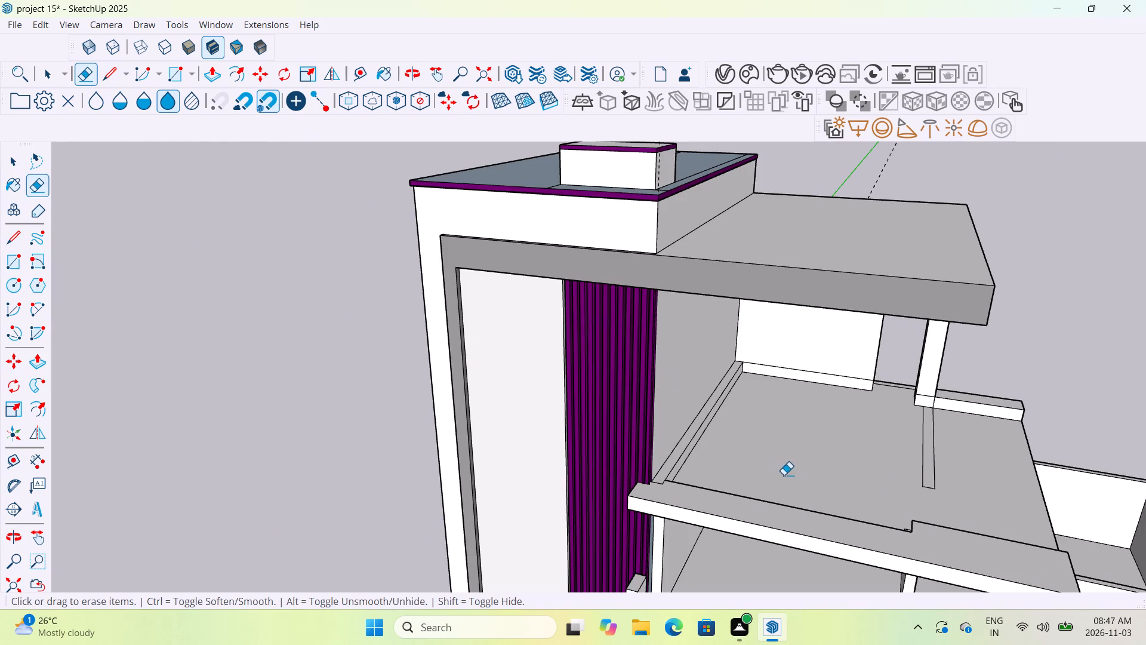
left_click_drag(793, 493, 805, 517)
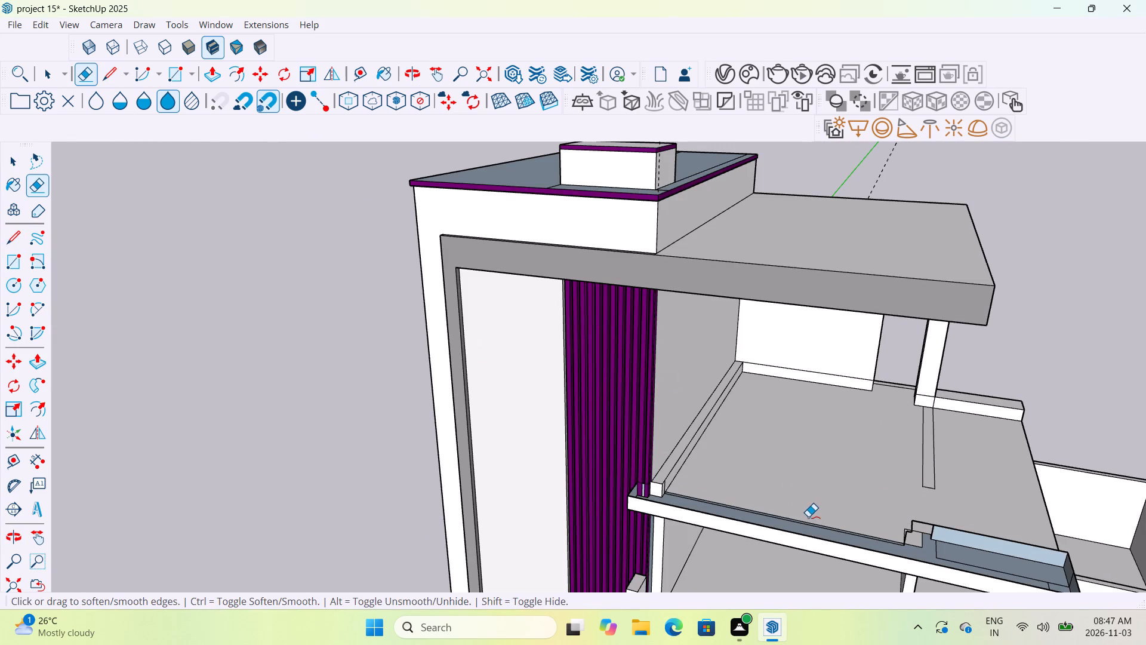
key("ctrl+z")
Examine the building's front, floor slabs and beams from several angles and distances.
scroll(808, 517, "down", 7)
middle_click_drag(861, 549, 878, 489)
scroll(878, 489, "down", 7)
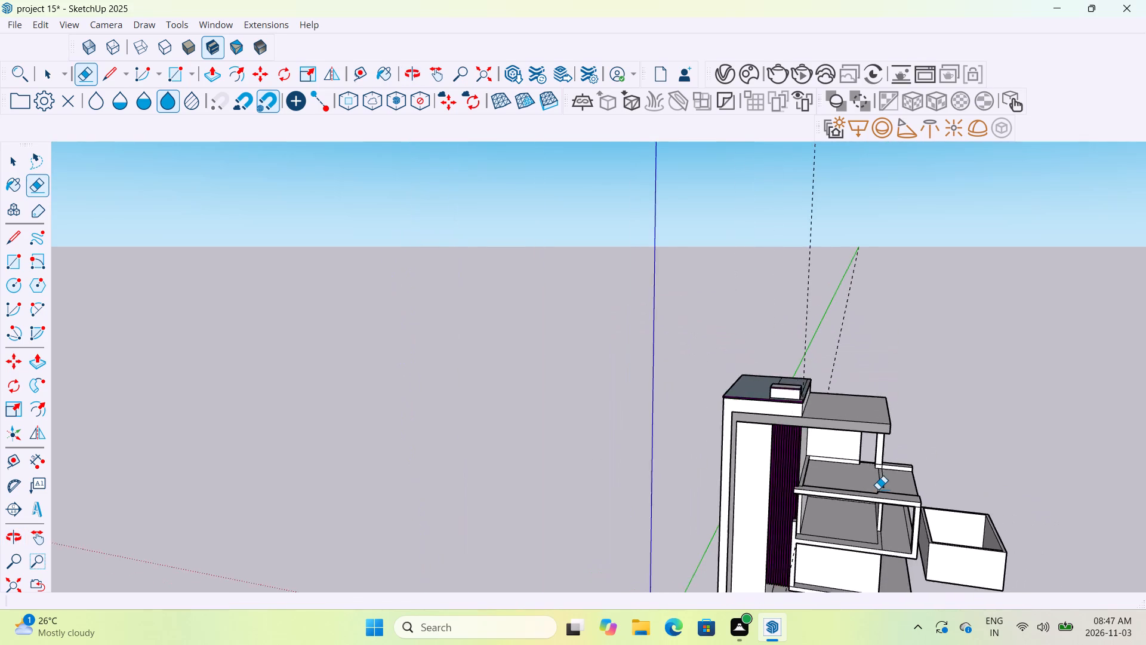
scroll(878, 489, "down", 14)
scroll(886, 552, "up", 8)
scroll(879, 535, "down", 1)
scroll(879, 535, "up", 9)
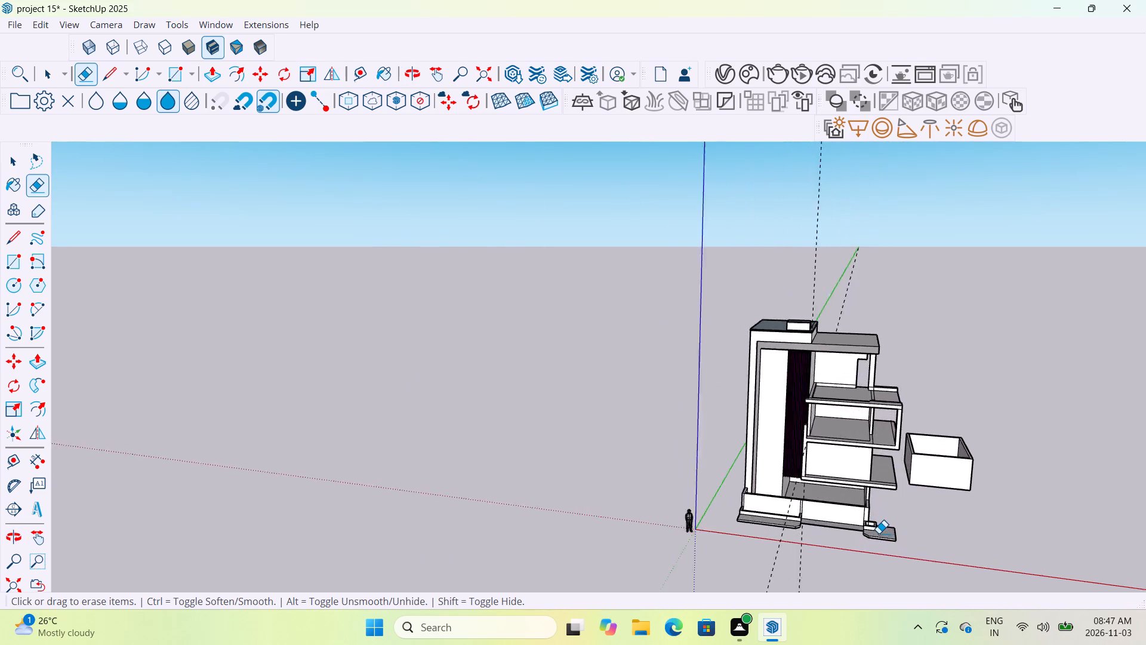
scroll(879, 533, "up", 3)
middle_click_drag(861, 433, 859, 395)
scroll(859, 395, "down", 5)
middle_click_drag(785, 394, 811, 435)
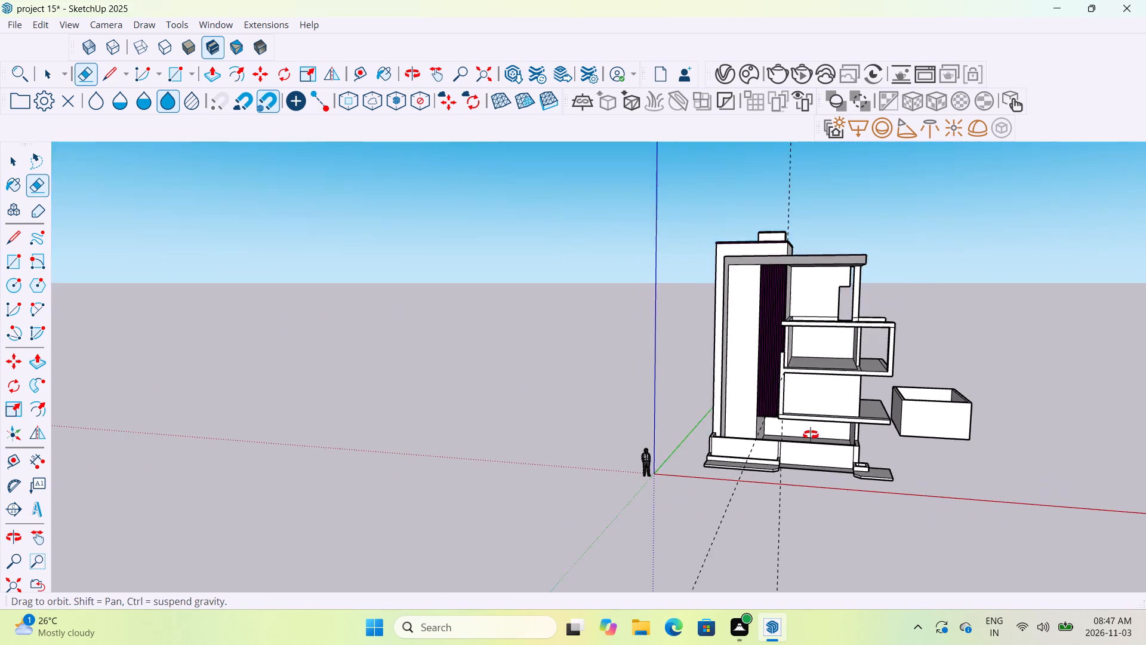
middle_click_drag(811, 435, 815, 440)
scroll(873, 393, "up", 9)
middle_click_drag(873, 392, 881, 431)
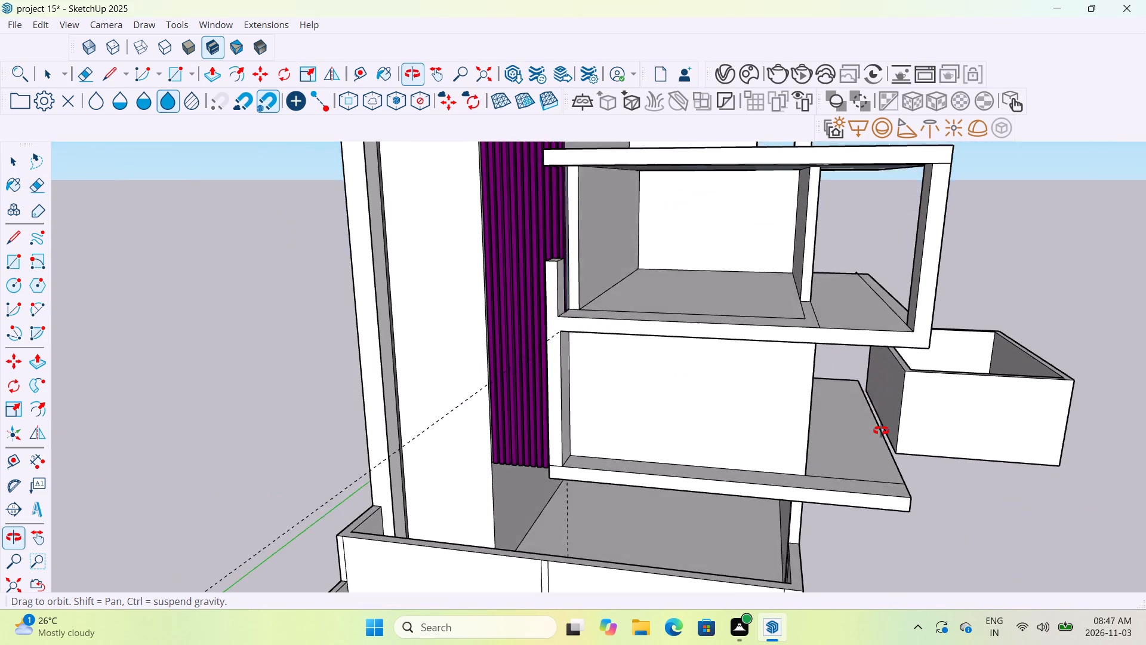
middle_click_drag(881, 431, 880, 460)
middle_click_drag(833, 410, 840, 464)
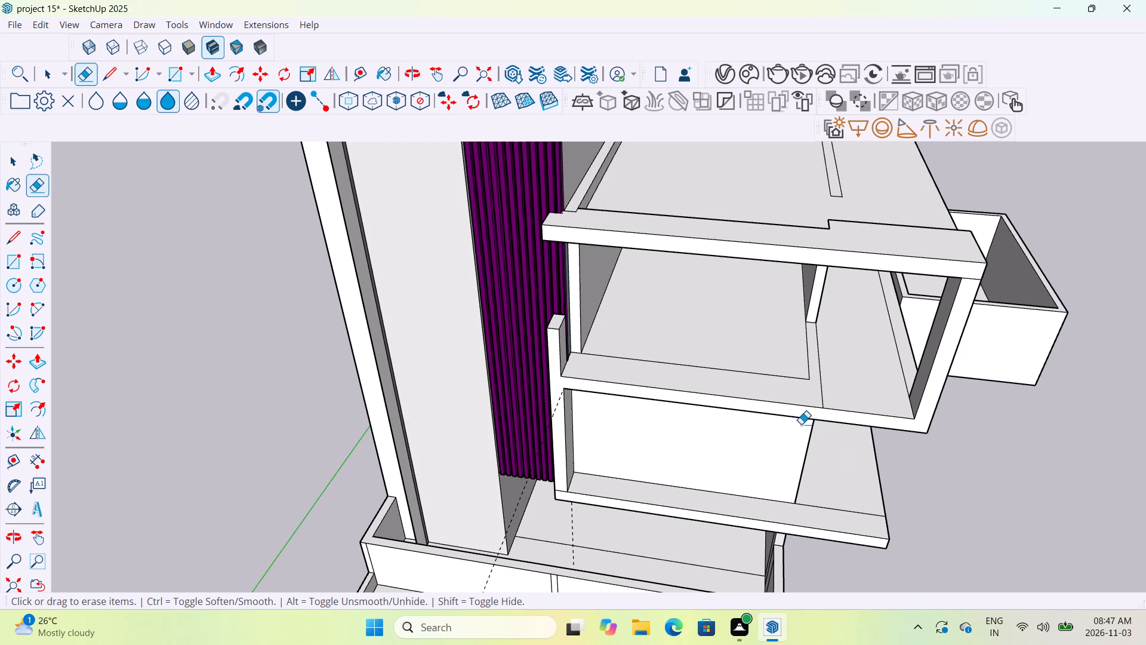
middle_click_drag(797, 414, 795, 405)
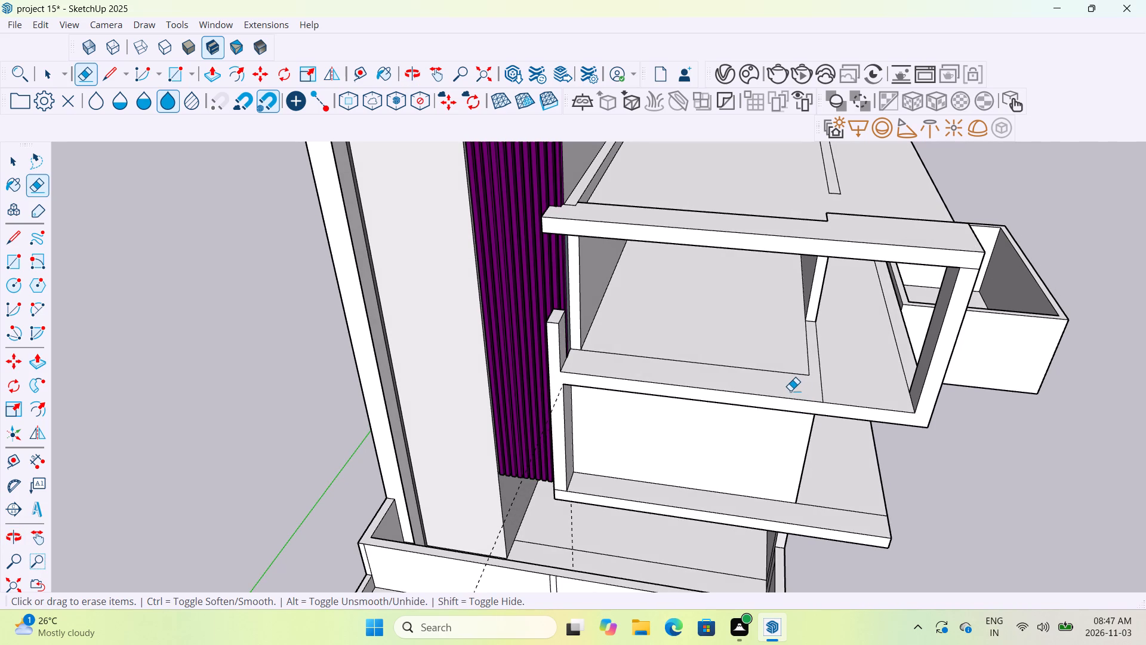
middle_click_drag(793, 404, 780, 328)
scroll(780, 328, "down", 7)
middle_click_drag(825, 245, 821, 225)
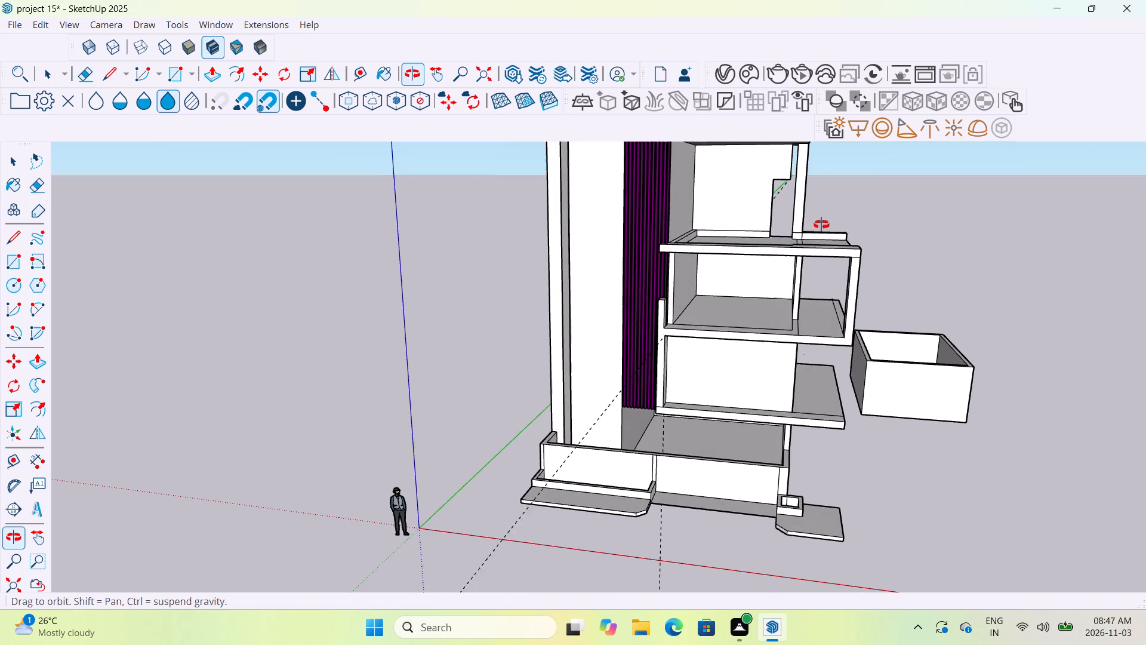
middle_click_drag(821, 225, 821, 222)
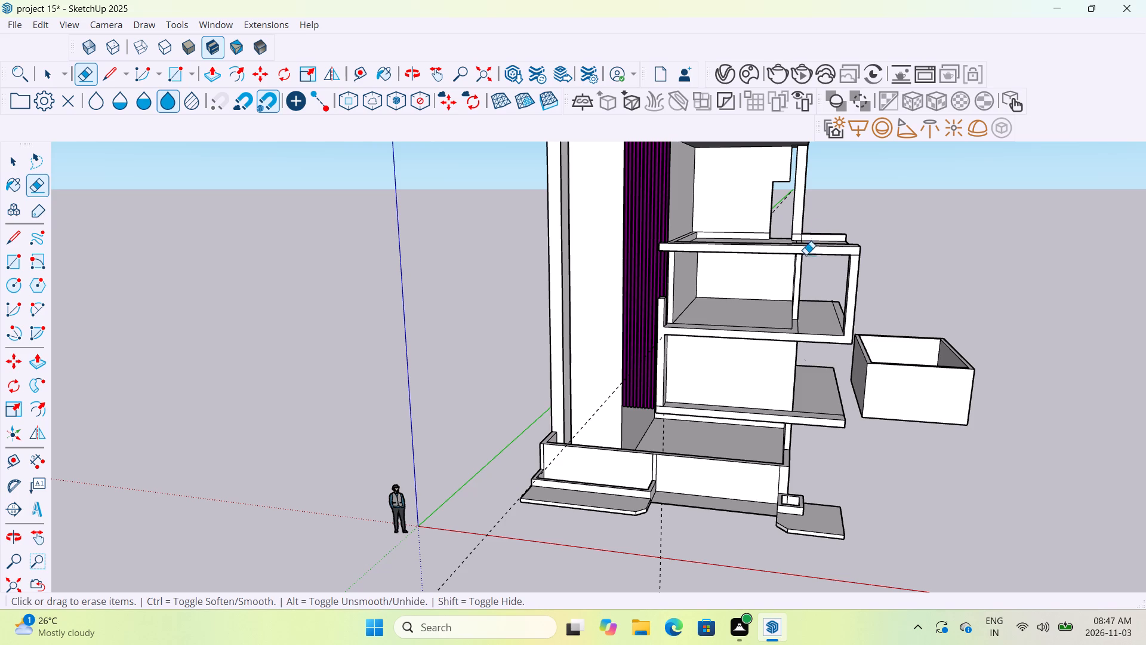
middle_click_drag(803, 360, 579, 367)
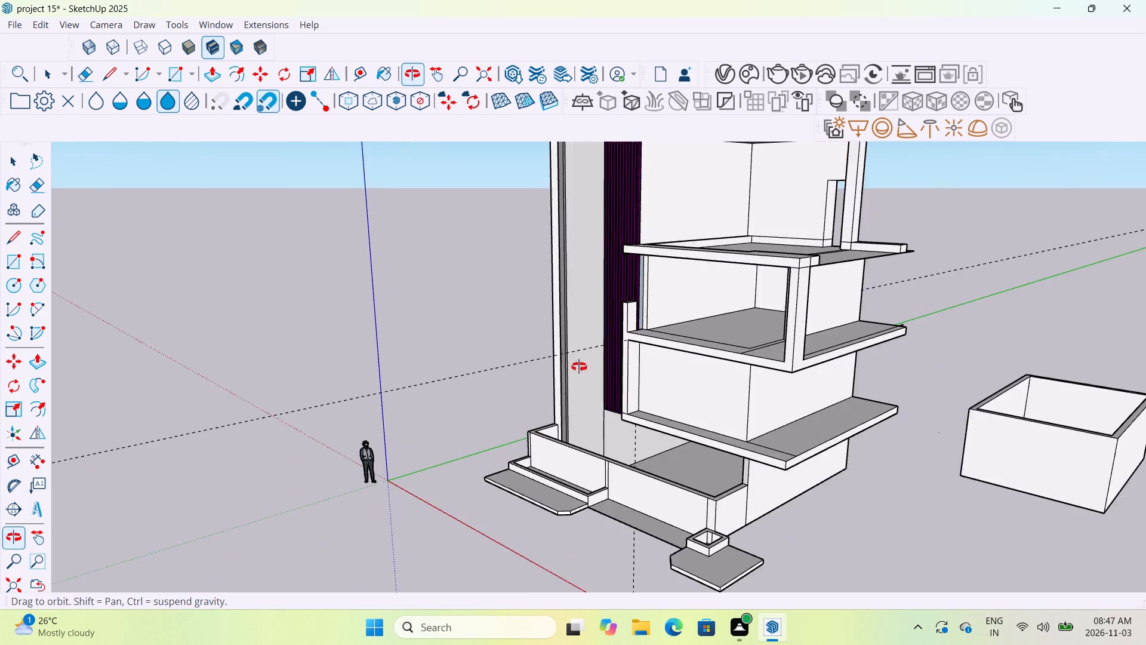
Draw a rectangle over the inner side face of the short post beside the purple slats, from its top front corner to its back corner at the floor.
middle_click_drag(579, 367, 574, 369)
scroll(627, 320, "up", 12)
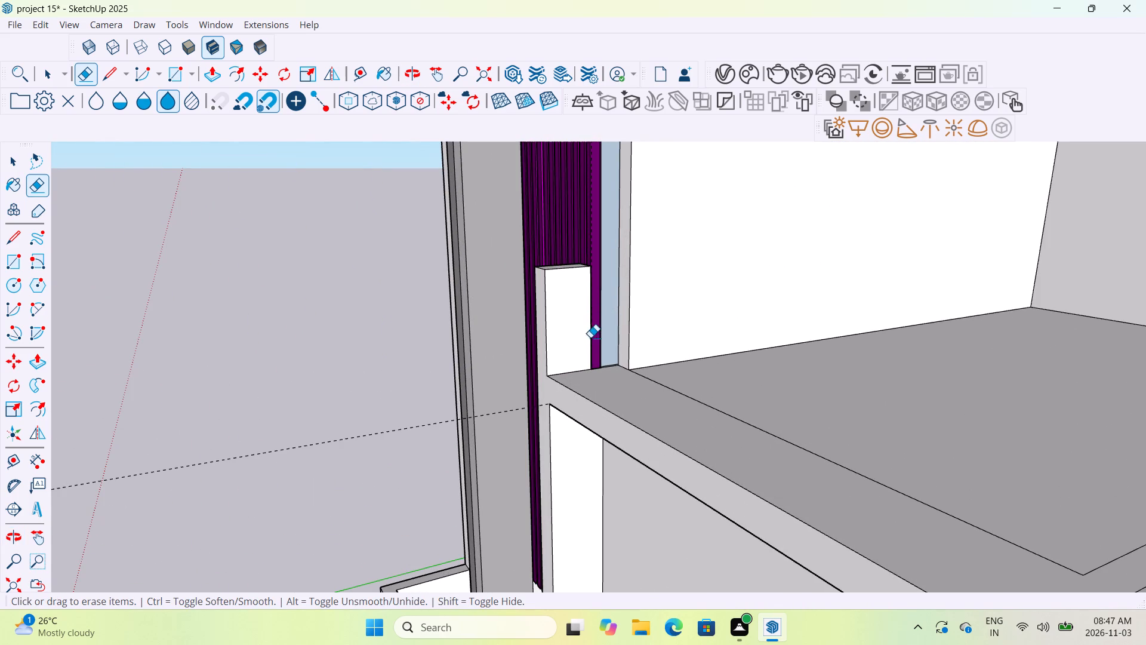
middle_click_drag(590, 337, 737, 332)
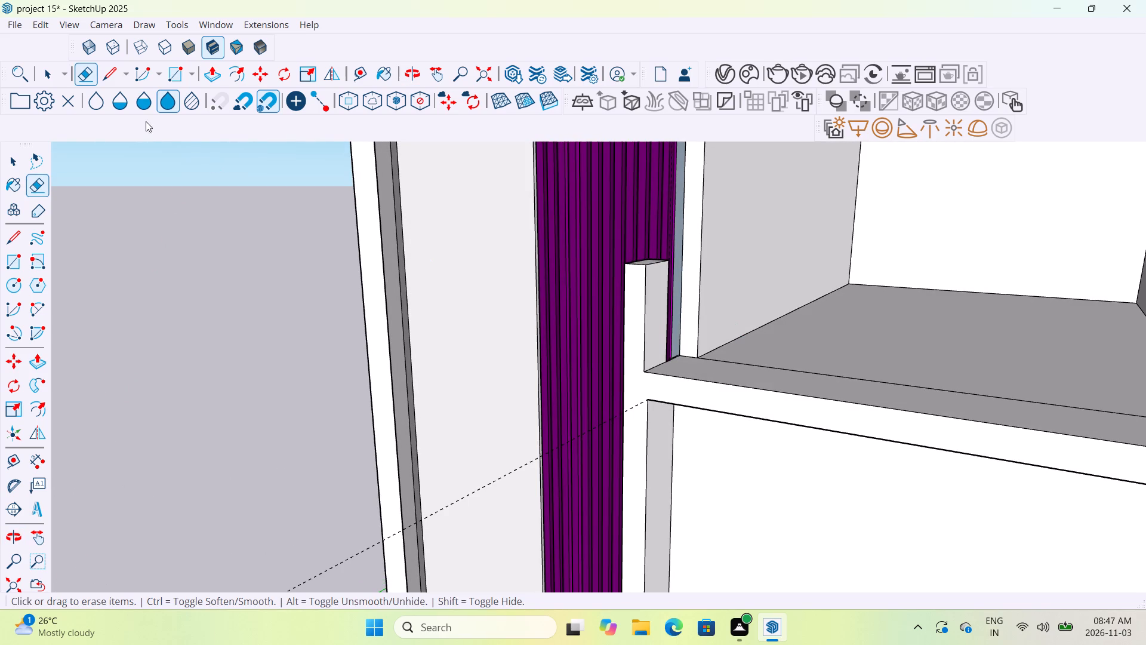
left_click(170, 79)
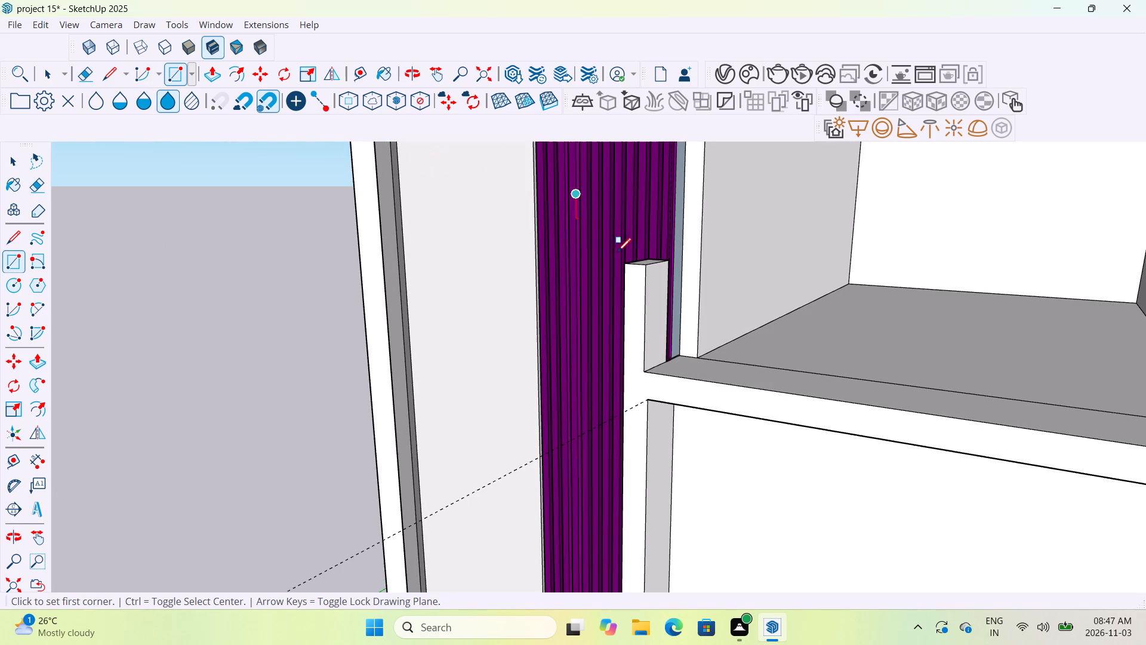
left_click(644, 270)
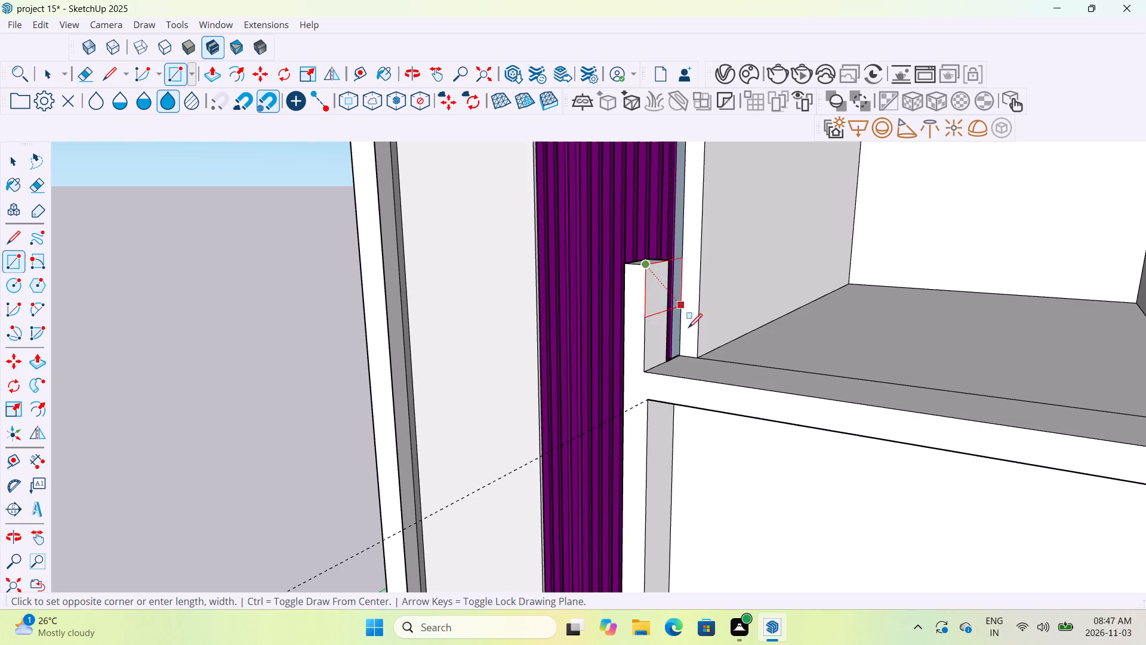
scroll(671, 360, "up", 18)
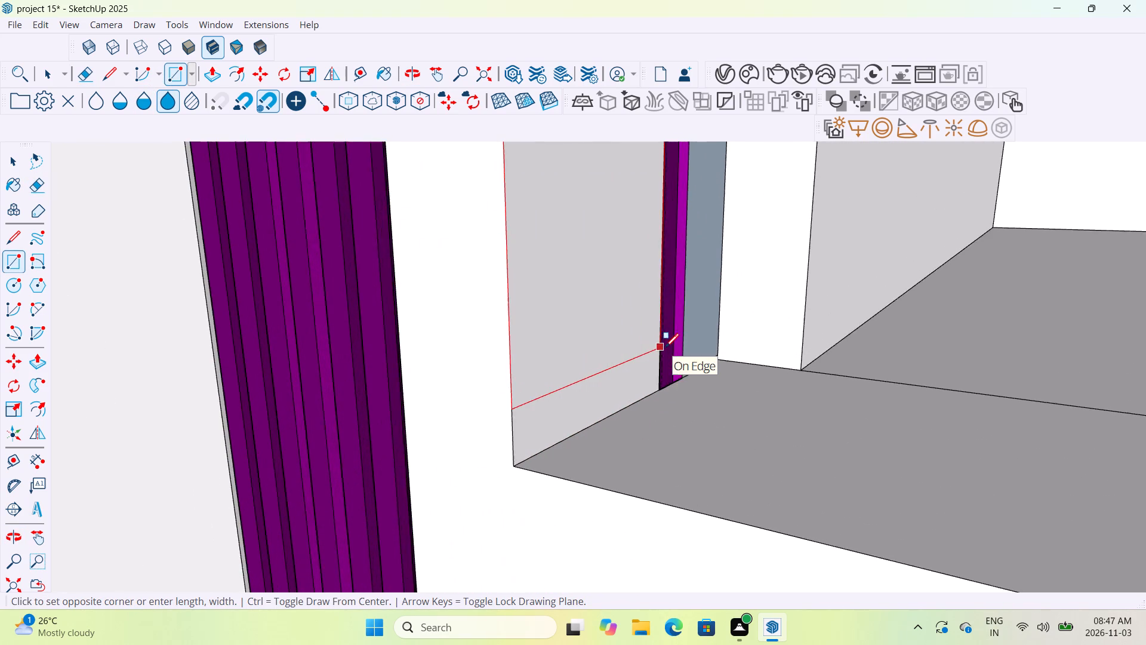
scroll(665, 349, "up", 6)
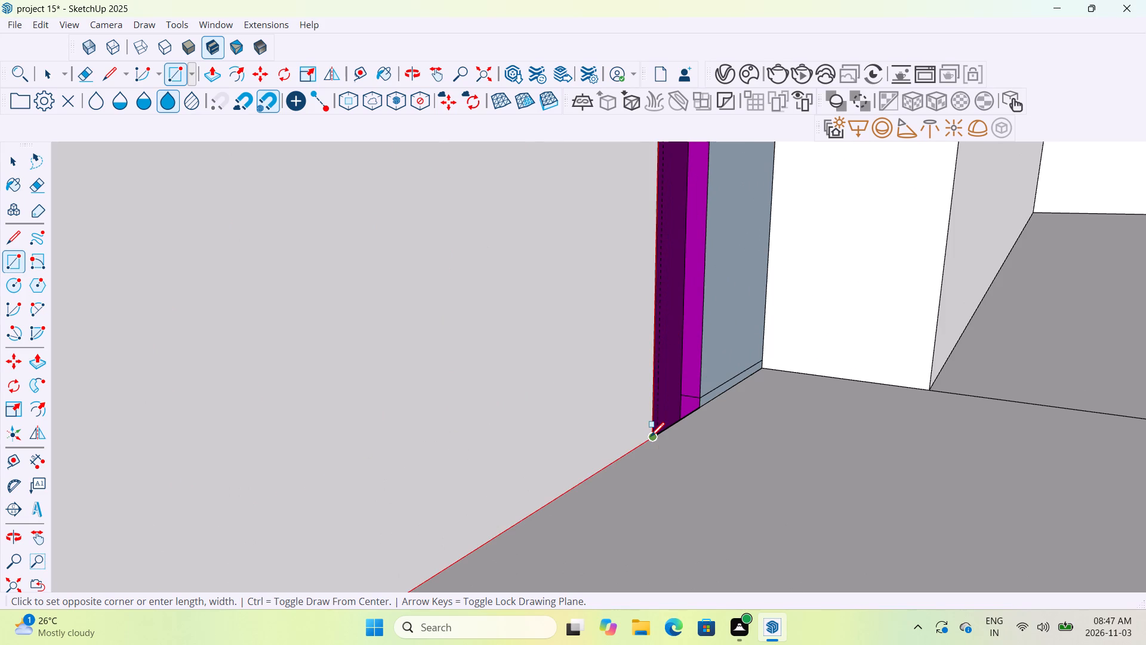
left_click(651, 438)
scroll(651, 438, "down", 15)
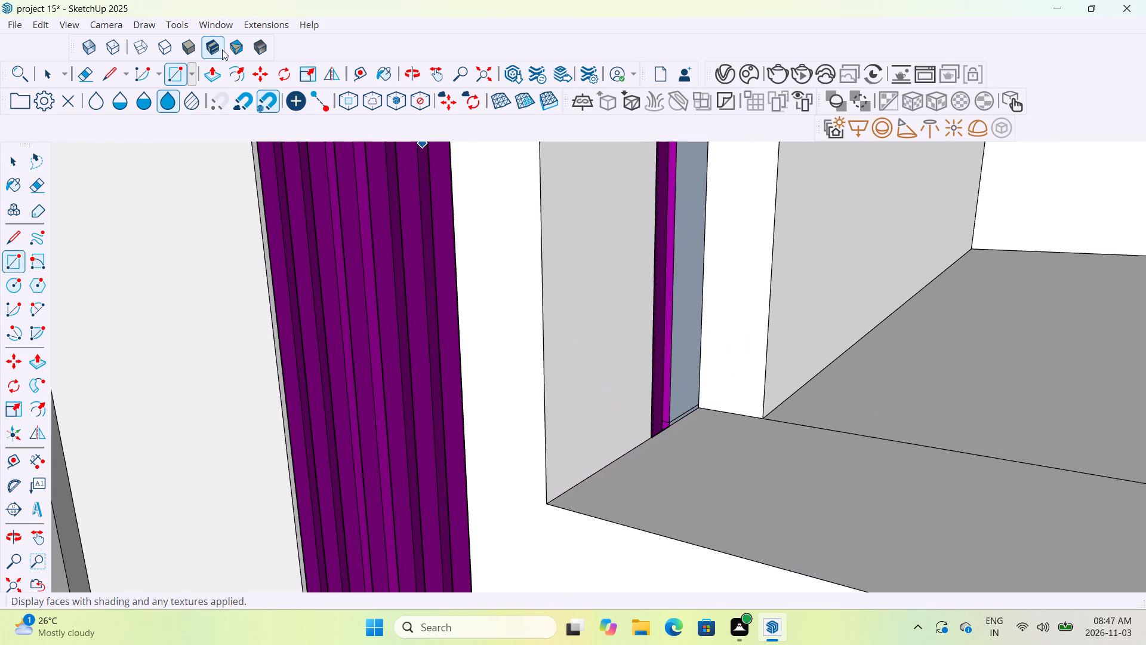
Push/Pull the short post's inner side face outwards to the plane of the adjacent room wall, widening the post.
left_click(216, 72)
left_click(577, 222)
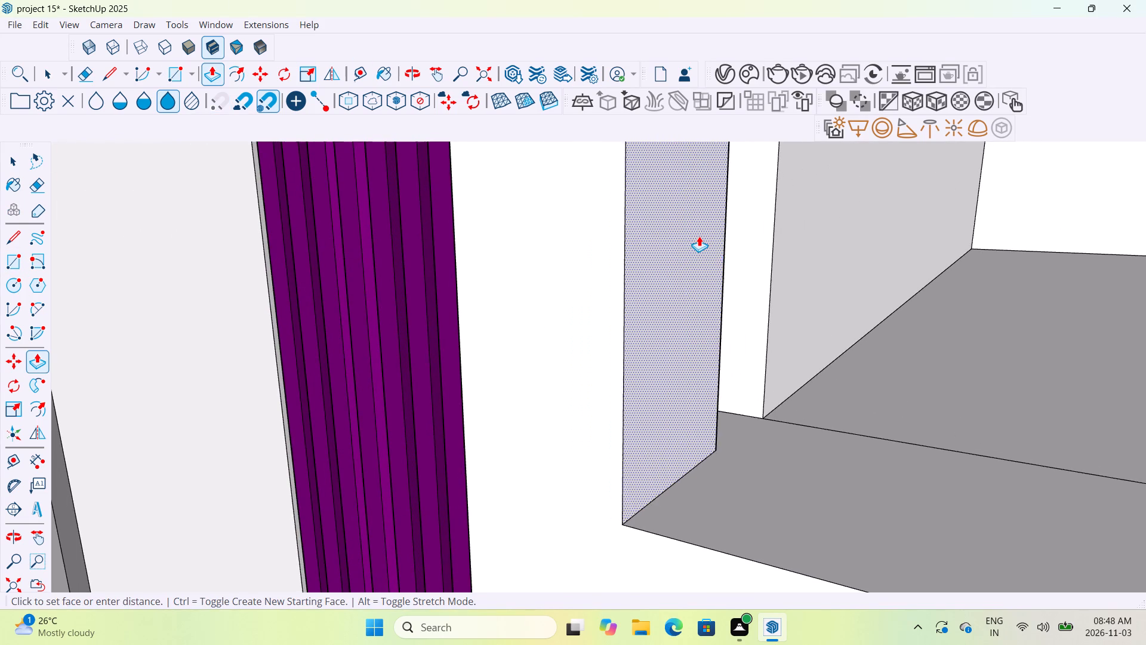
middle_click_drag(704, 231, 695, 236)
scroll(704, 231, "down", 1)
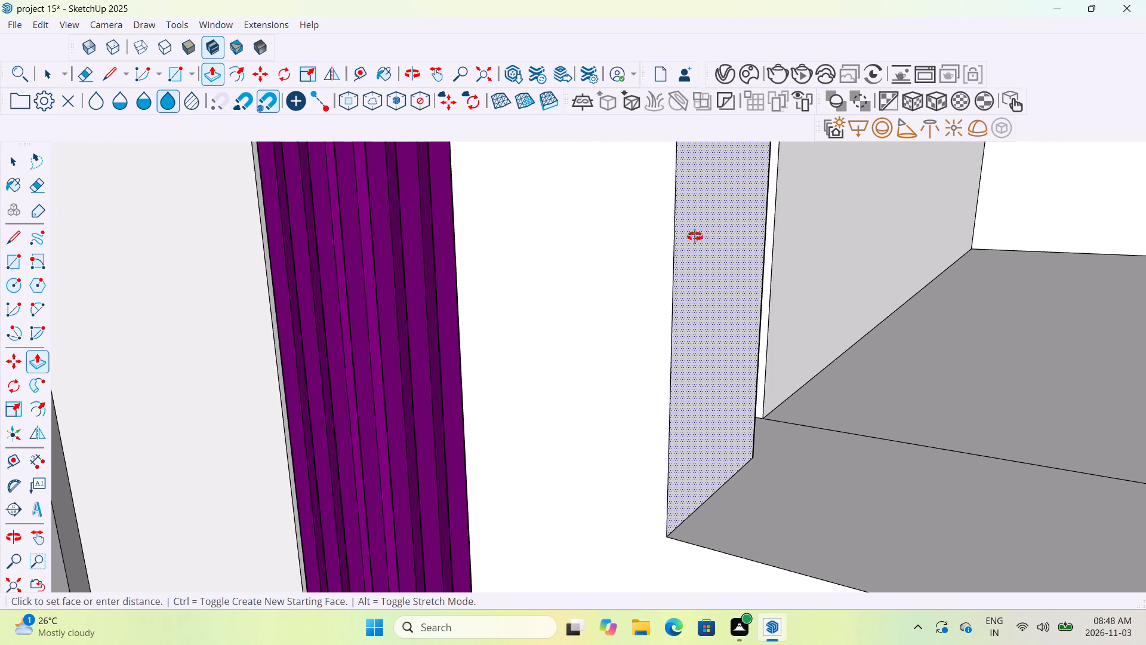
middle_click_drag(695, 236, 495, 265)
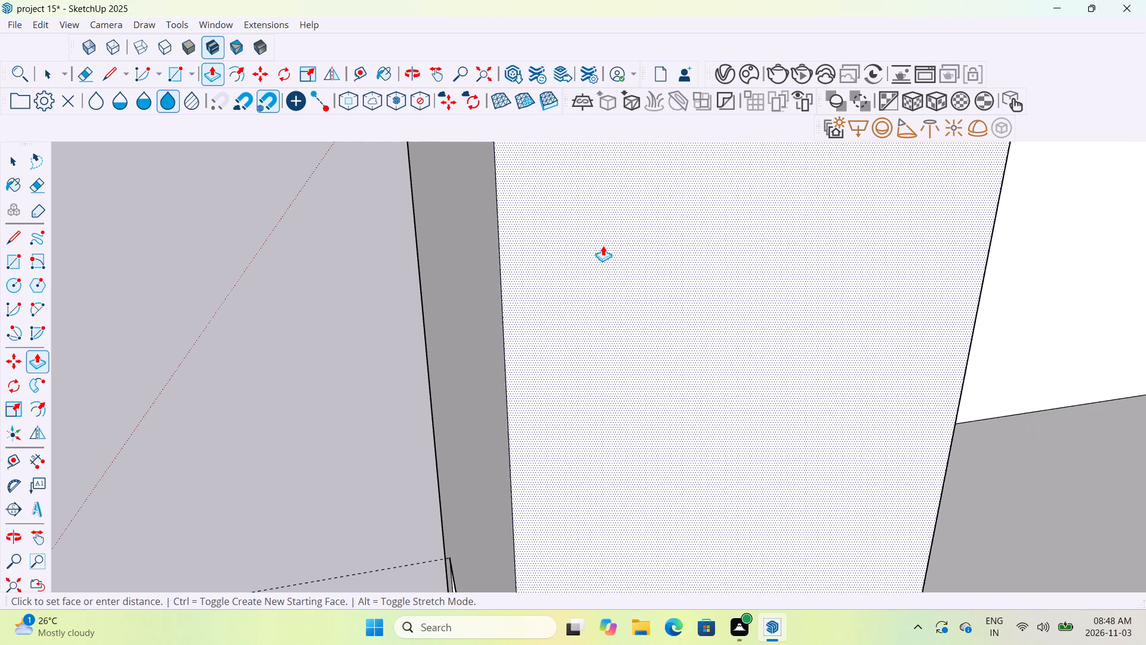
scroll(603, 245, "down", 14)
scroll(794, 234, "down", 14)
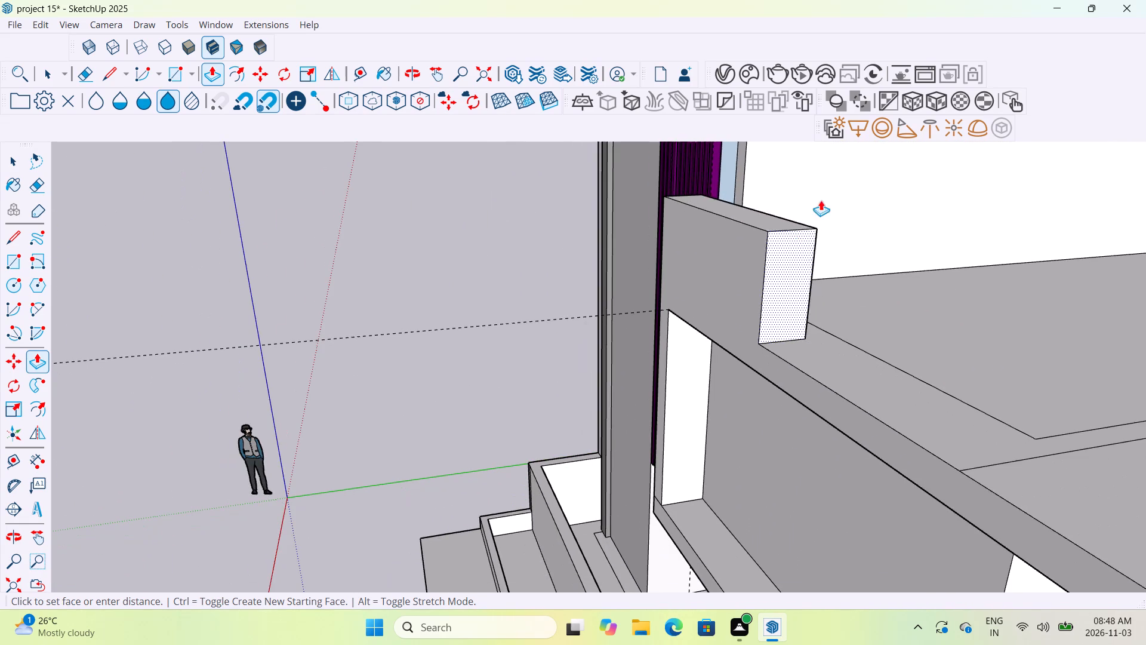
left_click(830, 190)
Push/Pull the narrow blue-grey face between the purple slats and the room wall's edge.
middle_click_drag(590, 322, 797, 306)
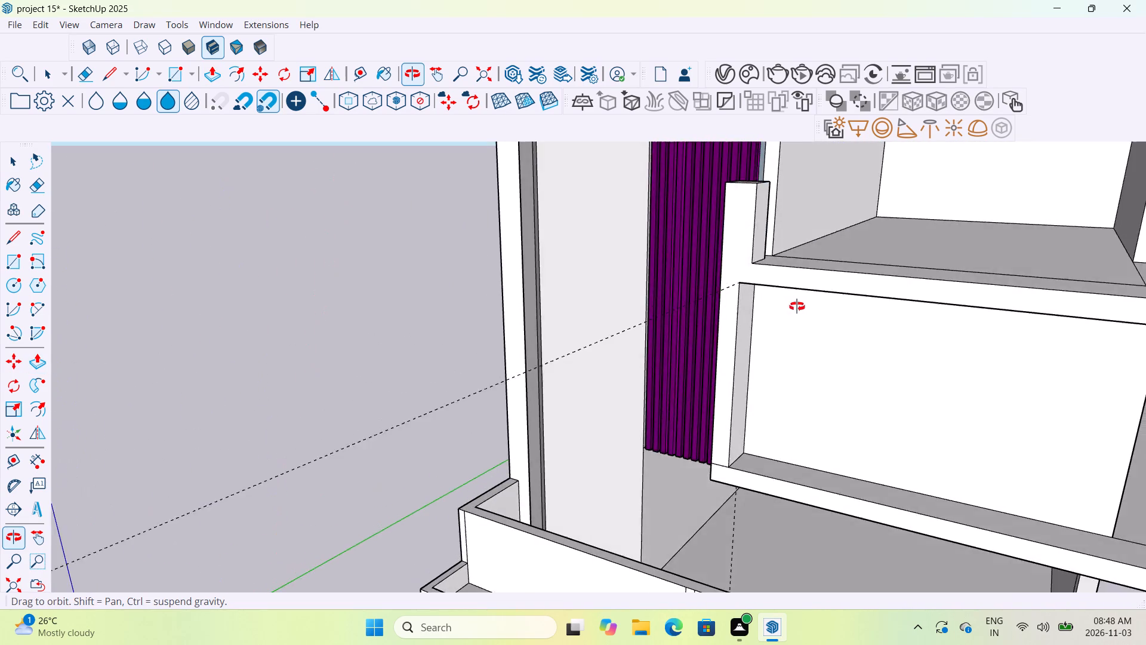
middle_click_drag(797, 306, 712, 435)
scroll(808, 268, "up", 4)
middle_click_drag(806, 263, 741, 292)
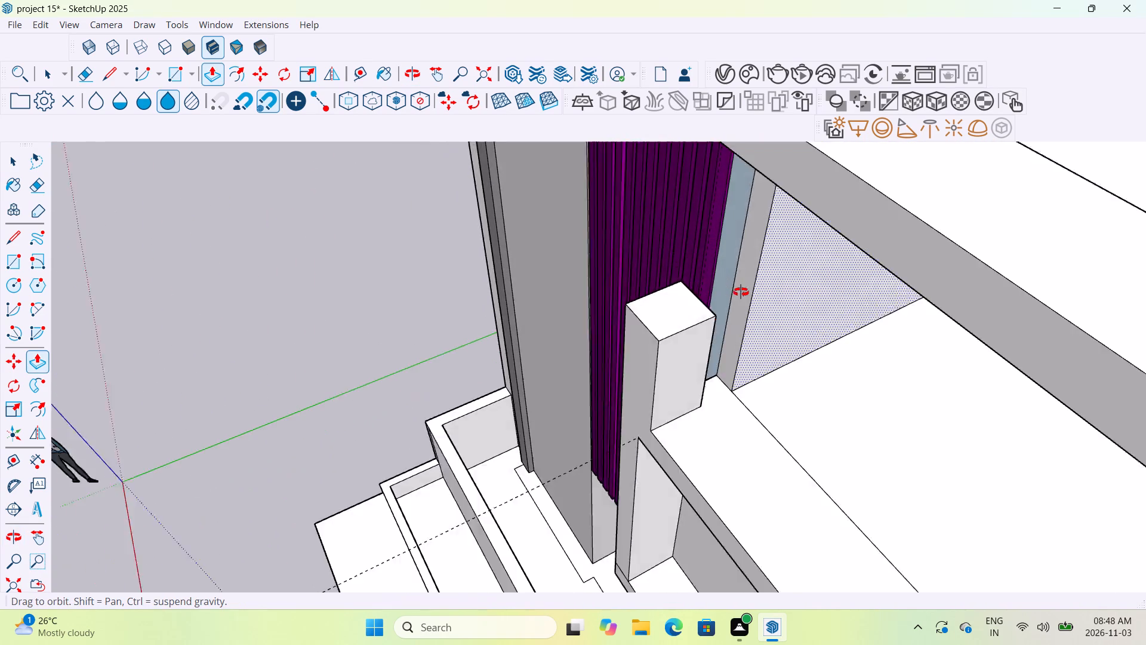
middle_click_drag(741, 292, 683, 257)
left_click(665, 244)
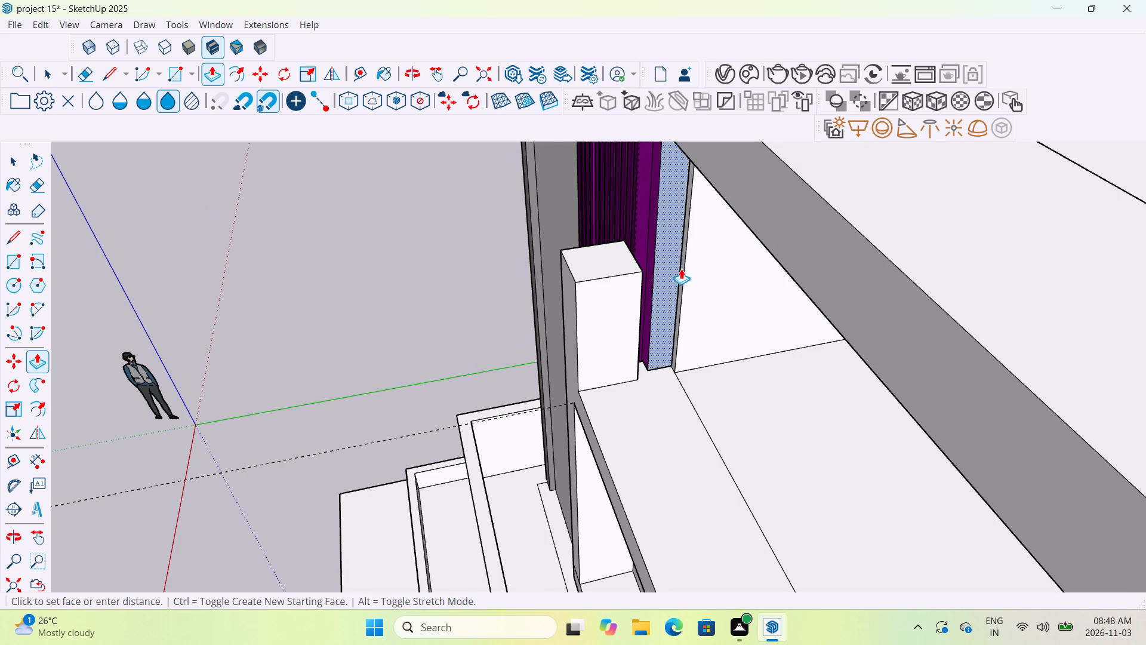
middle_click_drag(691, 272, 883, 246)
scroll(883, 246, "down", 6)
middle_click_drag(848, 238, 907, 204)
scroll(907, 204, "down", 6)
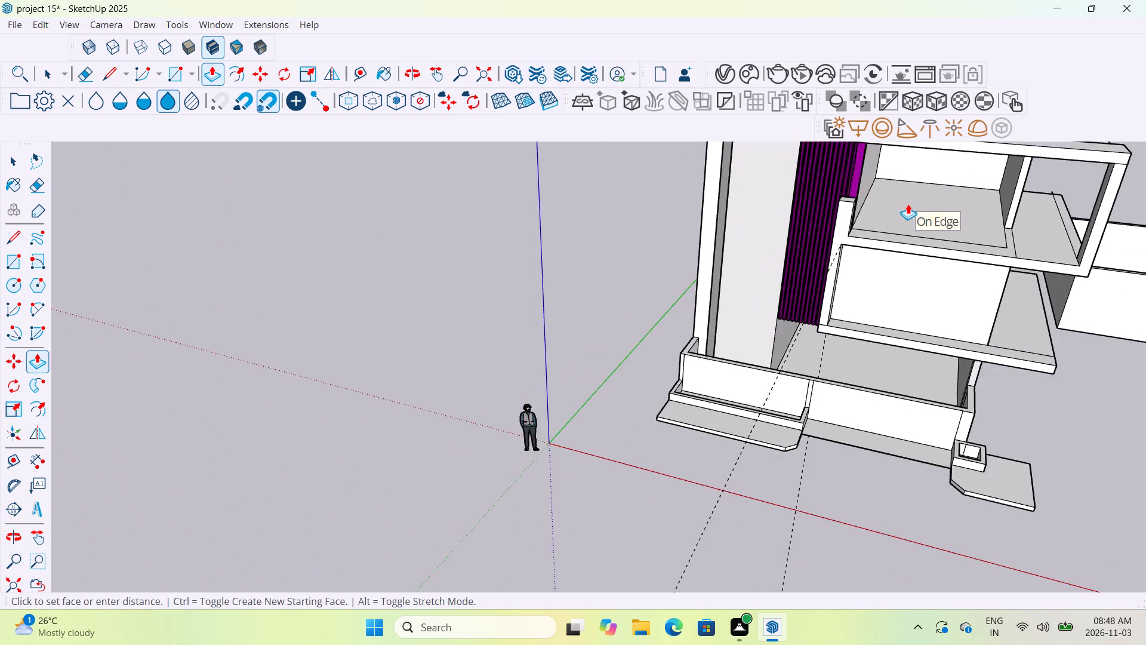
scroll(908, 204, "down", 12)
scroll(876, 169, "up", 7)
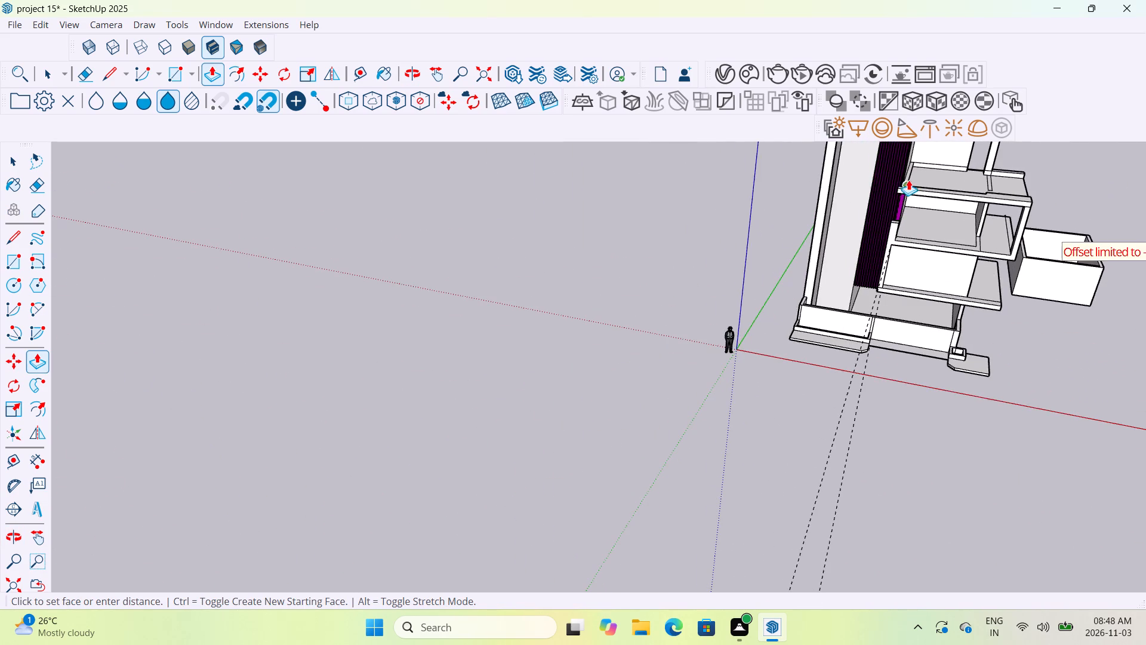
scroll(908, 180, "up", 11)
left_click(874, 245)
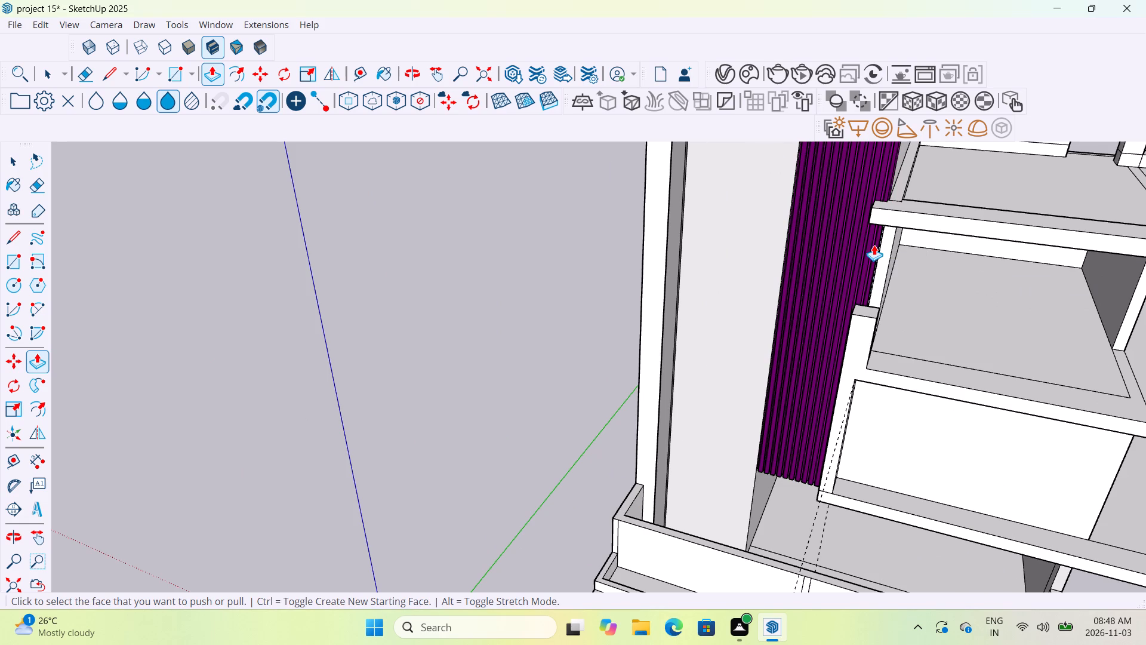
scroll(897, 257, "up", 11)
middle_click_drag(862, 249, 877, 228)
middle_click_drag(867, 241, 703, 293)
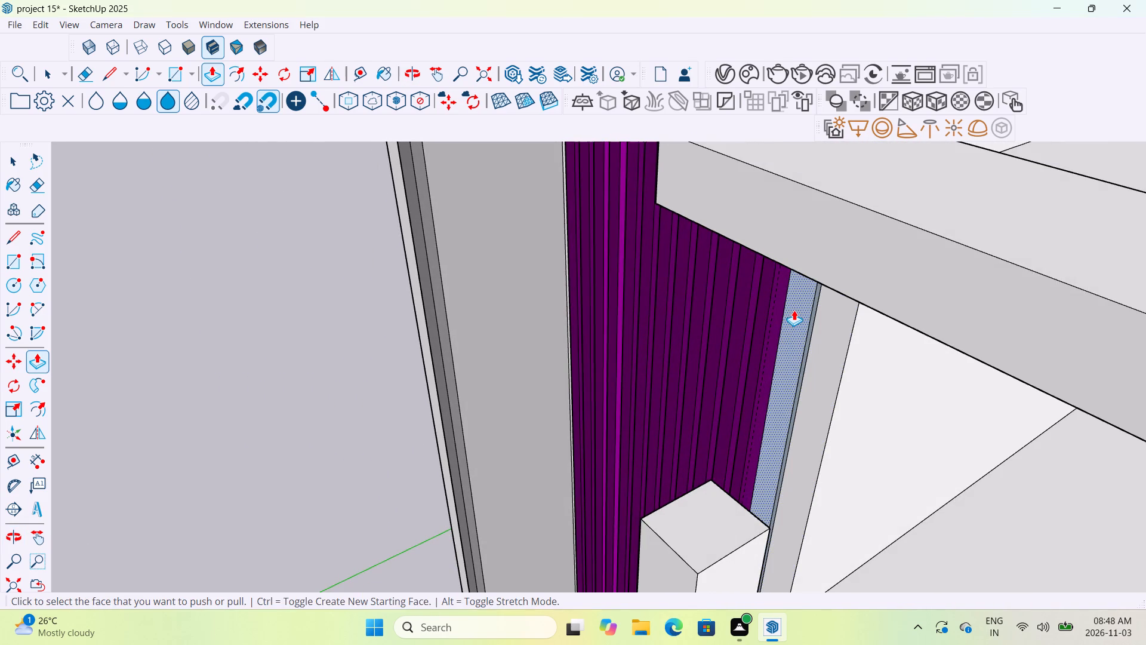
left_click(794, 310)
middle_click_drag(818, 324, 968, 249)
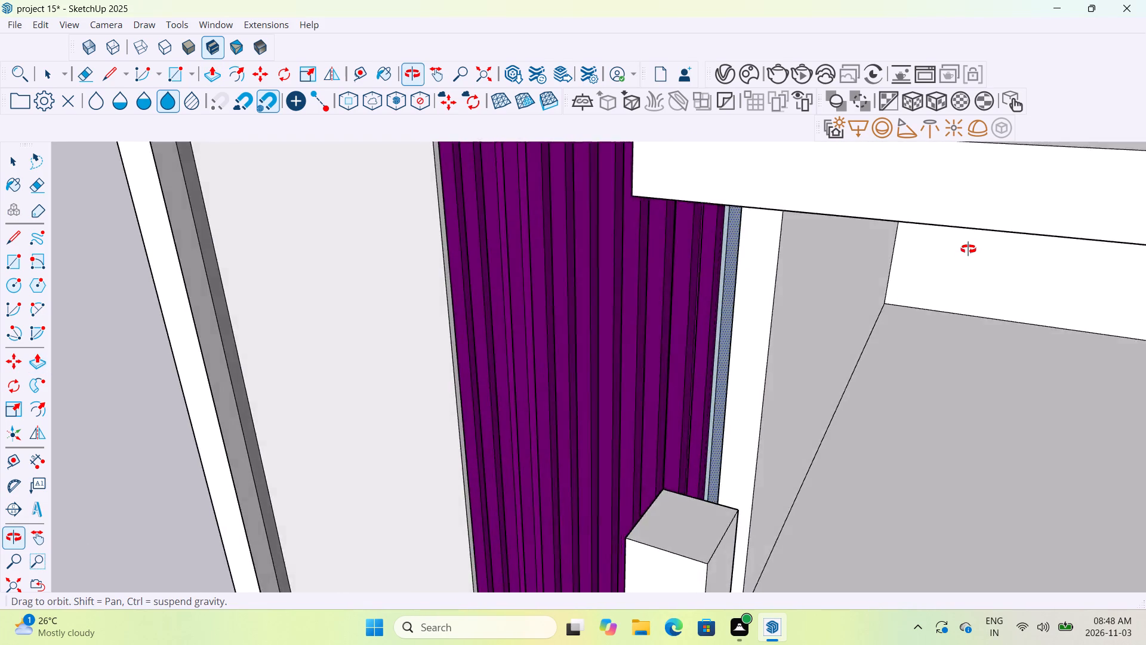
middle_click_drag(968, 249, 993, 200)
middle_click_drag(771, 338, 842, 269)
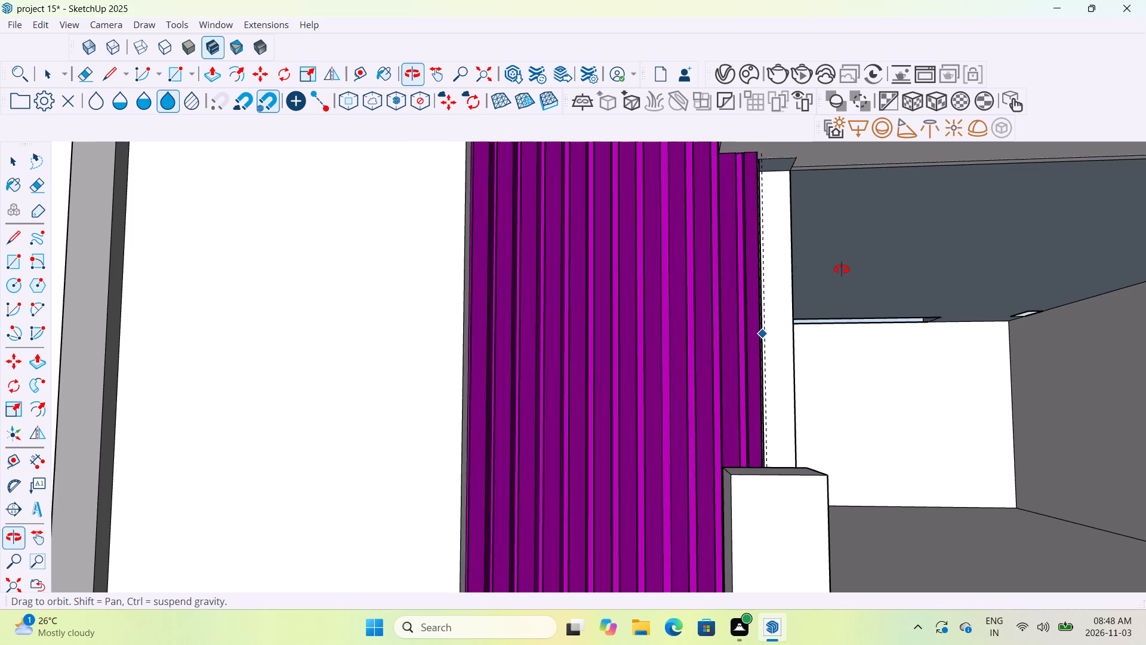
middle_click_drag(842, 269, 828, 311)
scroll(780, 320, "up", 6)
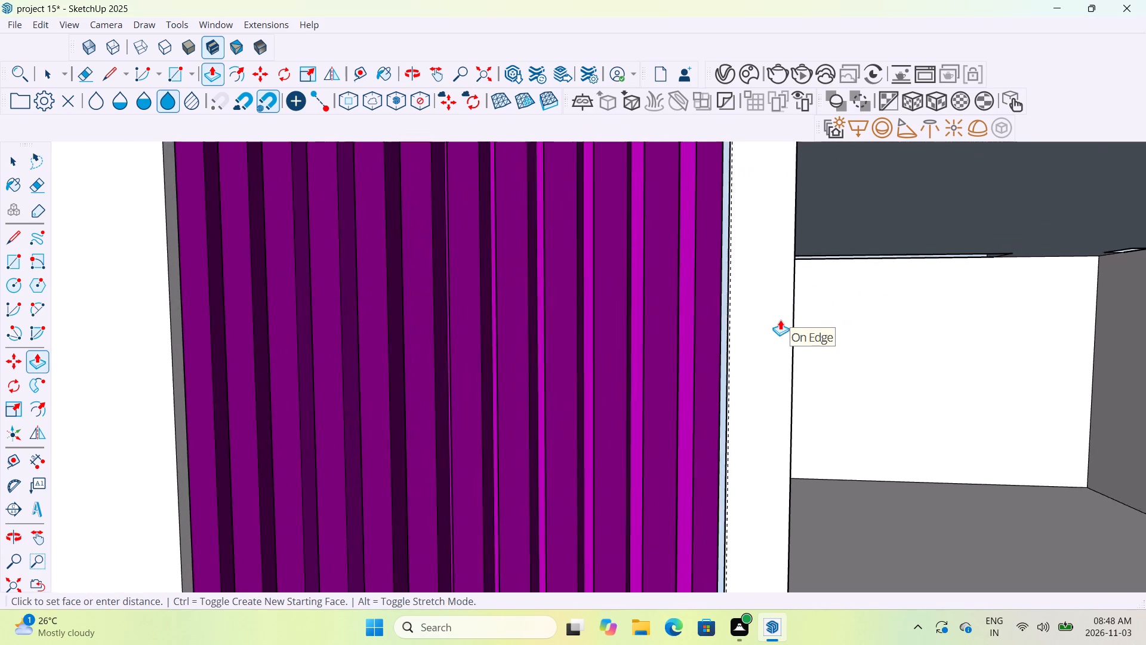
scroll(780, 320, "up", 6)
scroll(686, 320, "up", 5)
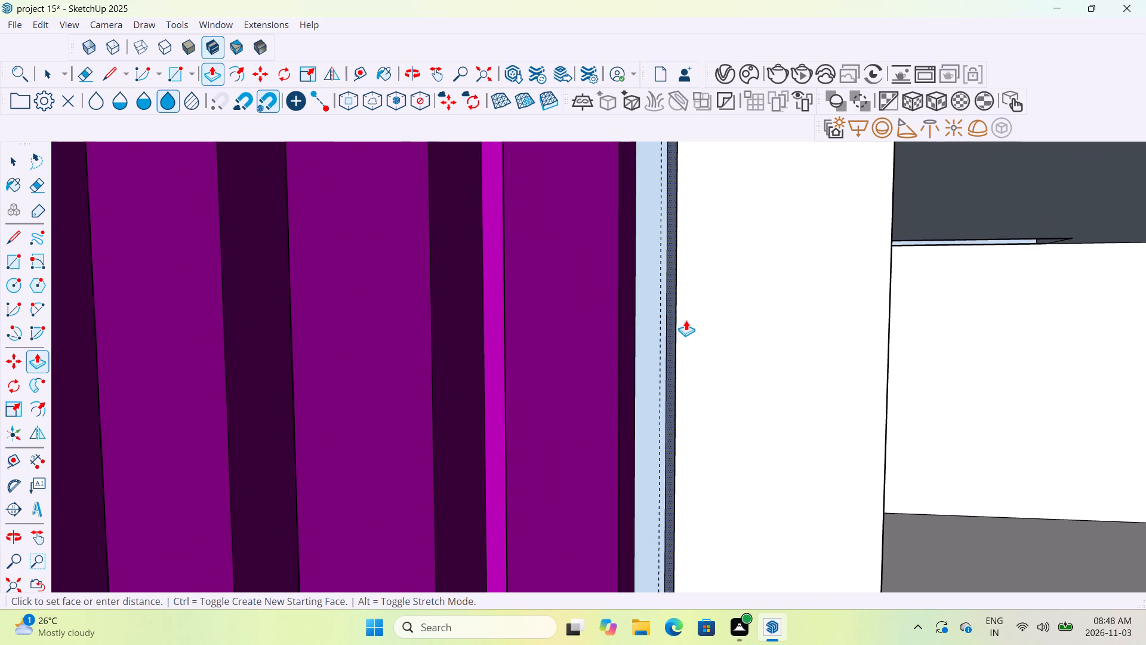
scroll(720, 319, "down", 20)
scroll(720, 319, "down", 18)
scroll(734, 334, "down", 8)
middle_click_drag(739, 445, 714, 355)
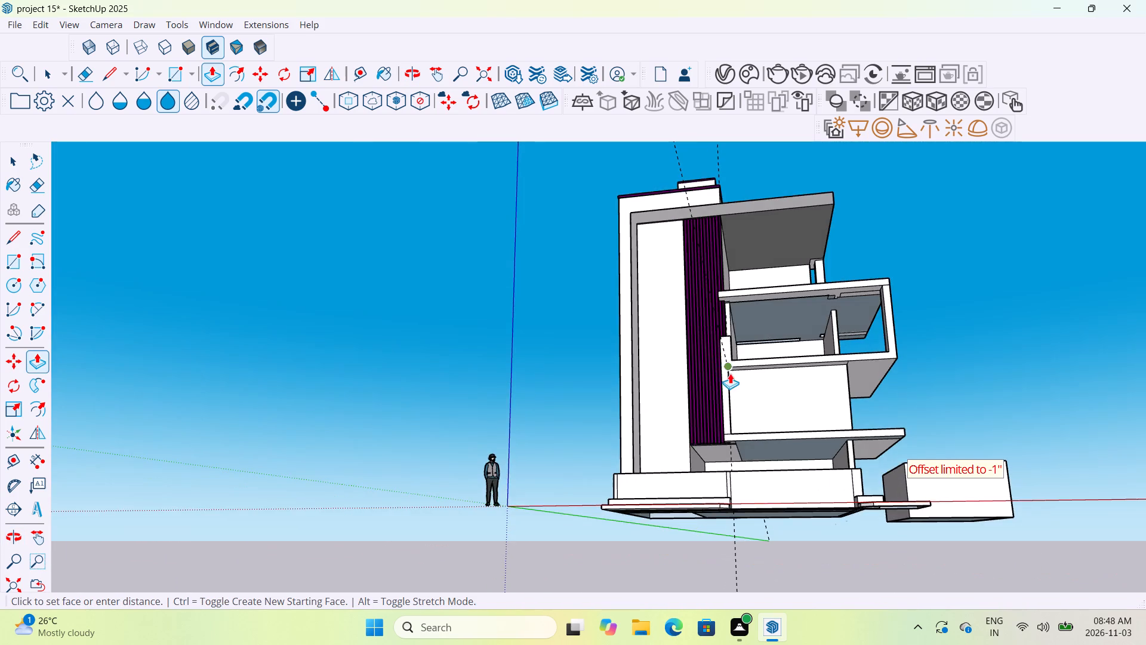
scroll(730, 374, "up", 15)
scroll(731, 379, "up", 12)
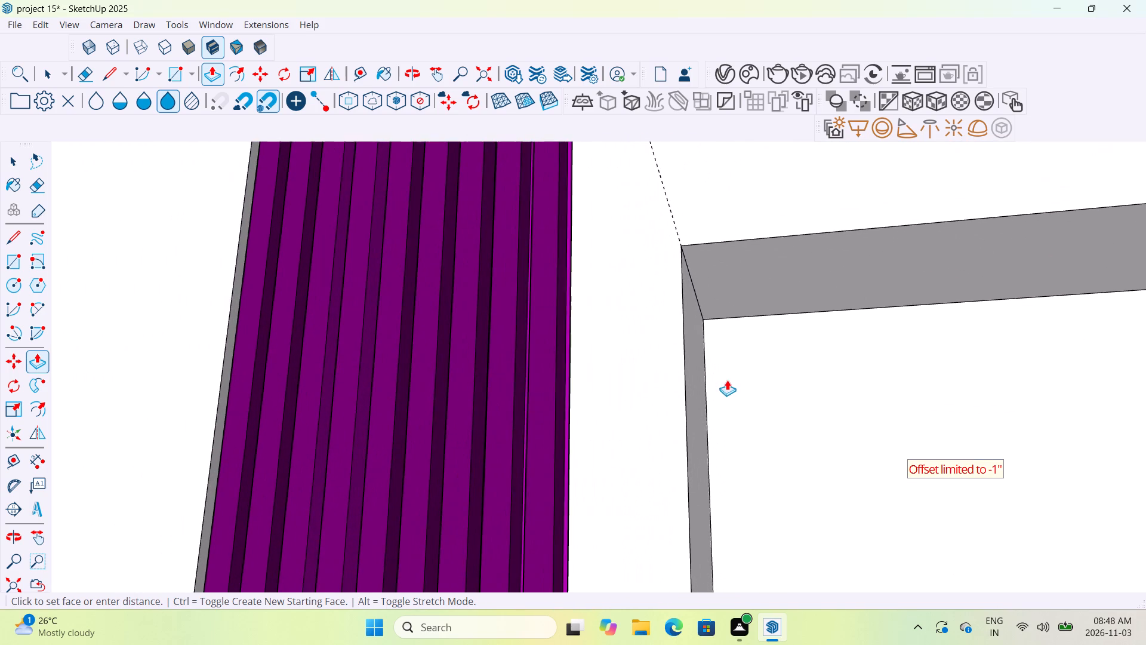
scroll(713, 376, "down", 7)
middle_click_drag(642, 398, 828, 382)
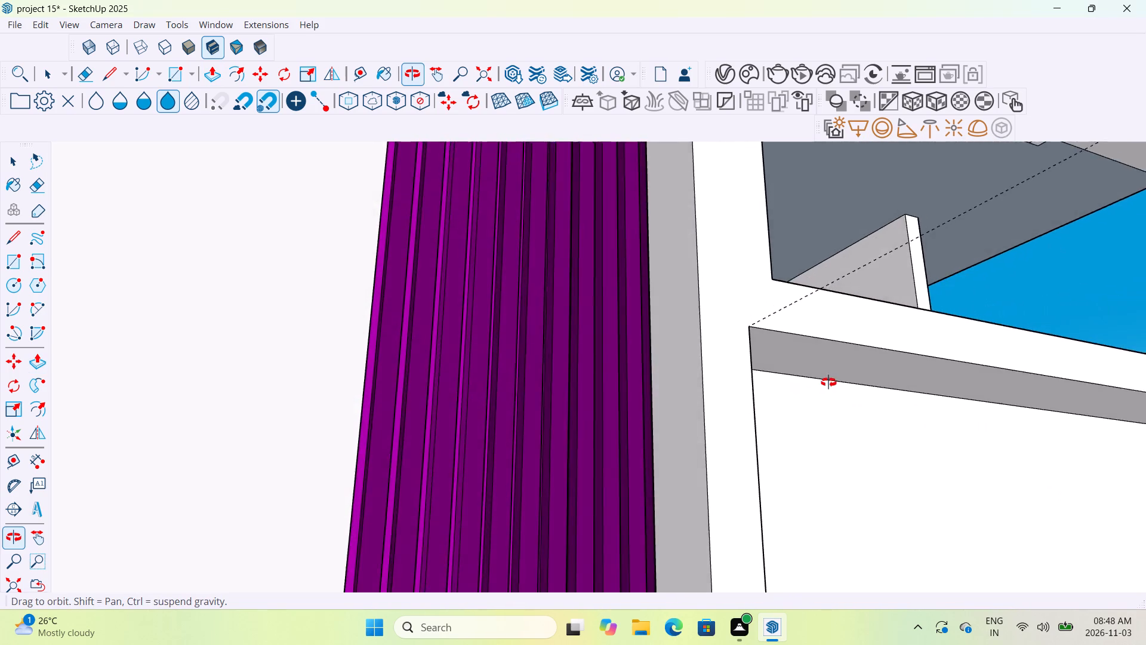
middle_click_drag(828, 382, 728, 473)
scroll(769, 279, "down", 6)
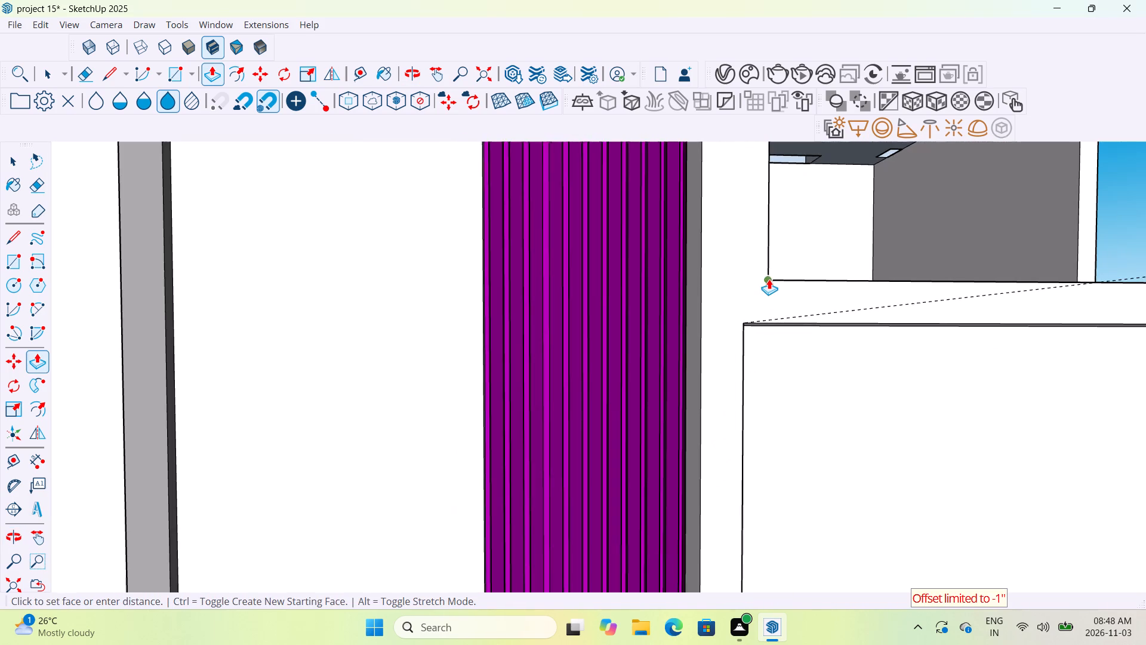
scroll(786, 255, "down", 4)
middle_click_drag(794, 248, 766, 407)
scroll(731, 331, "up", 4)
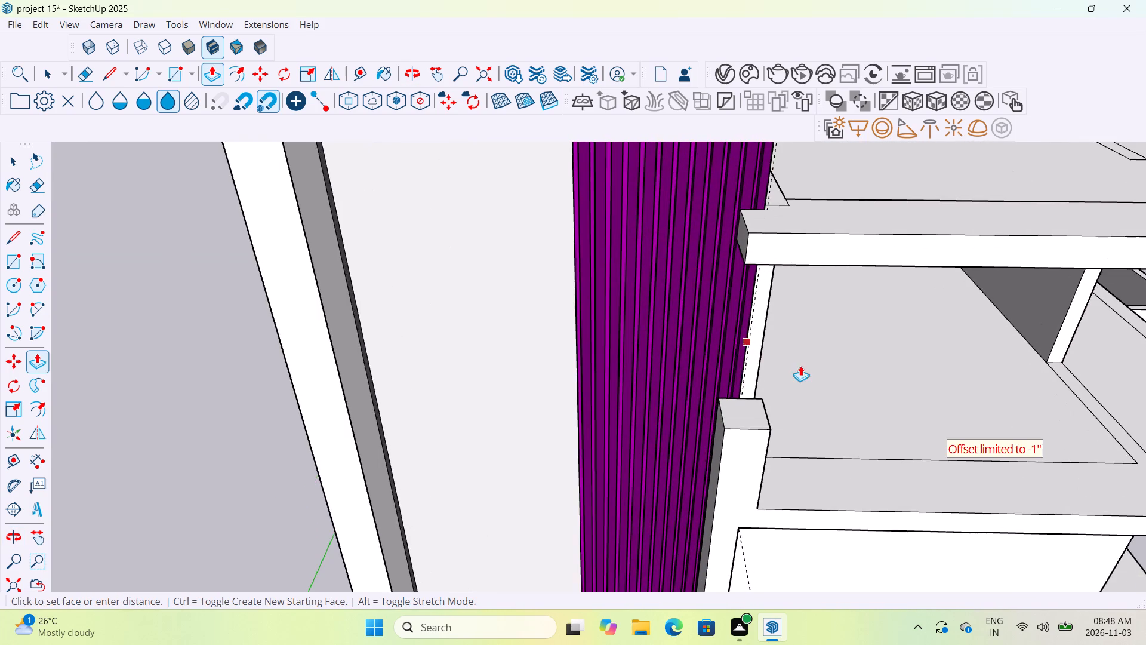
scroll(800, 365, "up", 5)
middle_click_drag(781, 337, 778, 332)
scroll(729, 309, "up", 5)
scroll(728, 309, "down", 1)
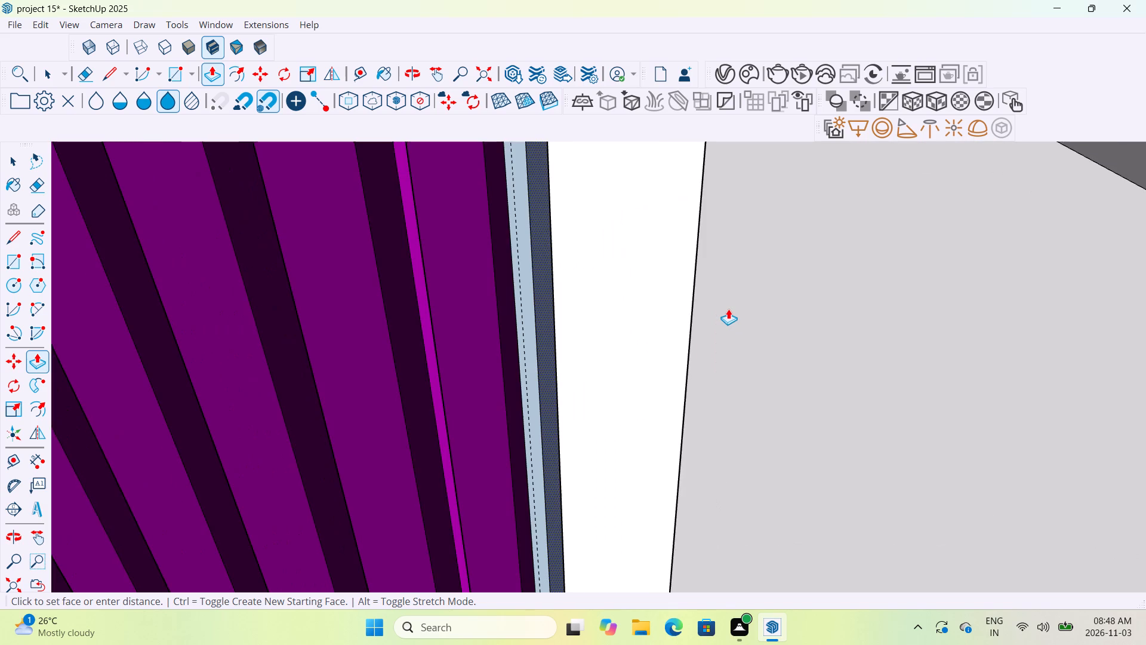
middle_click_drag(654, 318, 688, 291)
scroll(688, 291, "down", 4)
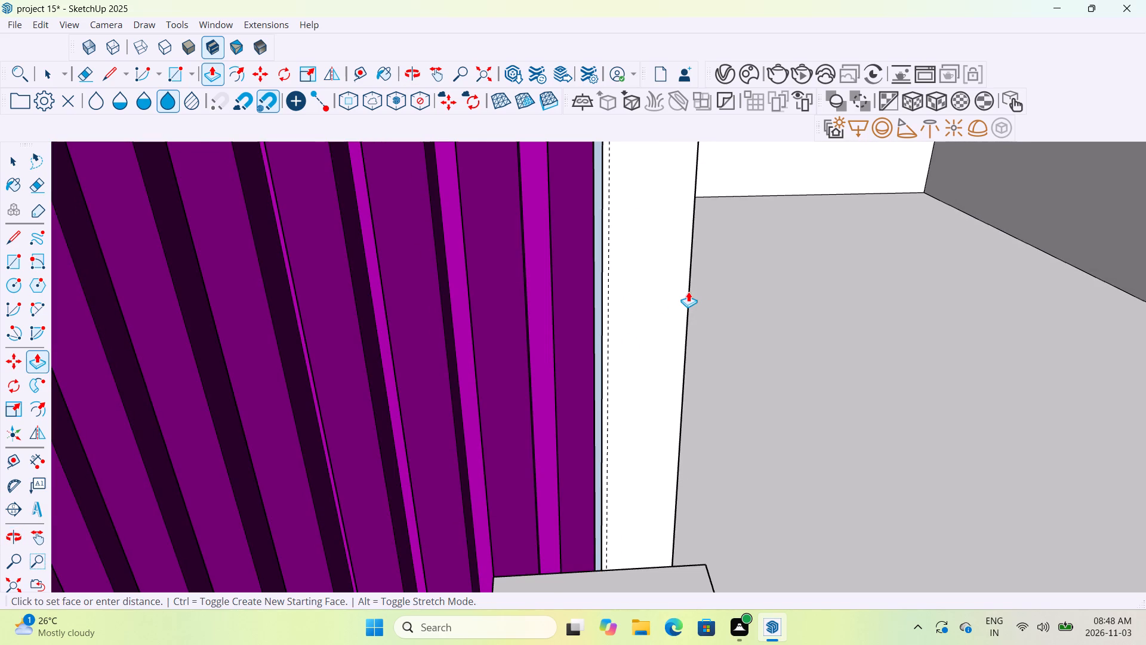
Paint the white wall edge strip beside the purple slats with the solid colour L06_Crimson_Glow.
left_click(224, 32)
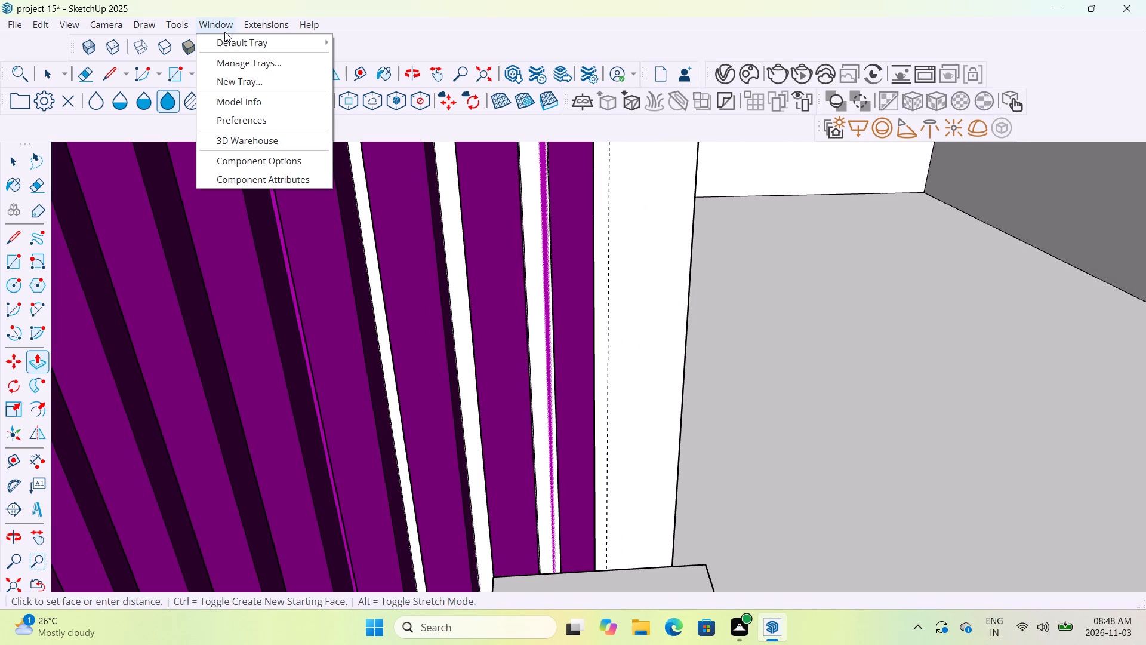
left_click(237, 44)
left_click(344, 38)
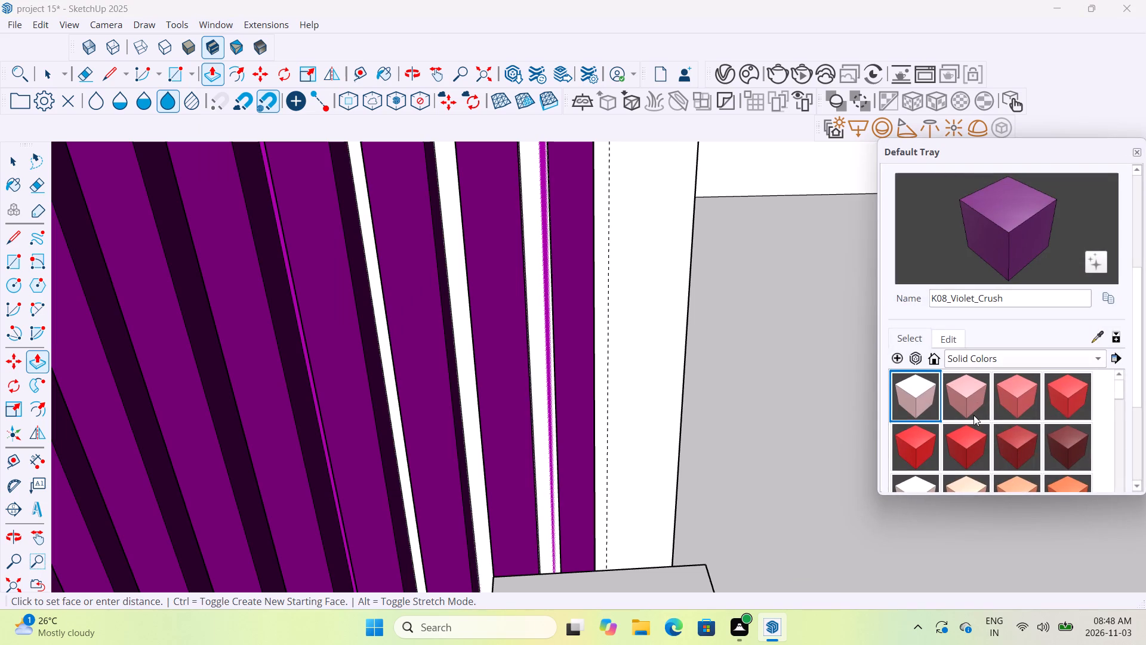
scroll(974, 415, "down", 12)
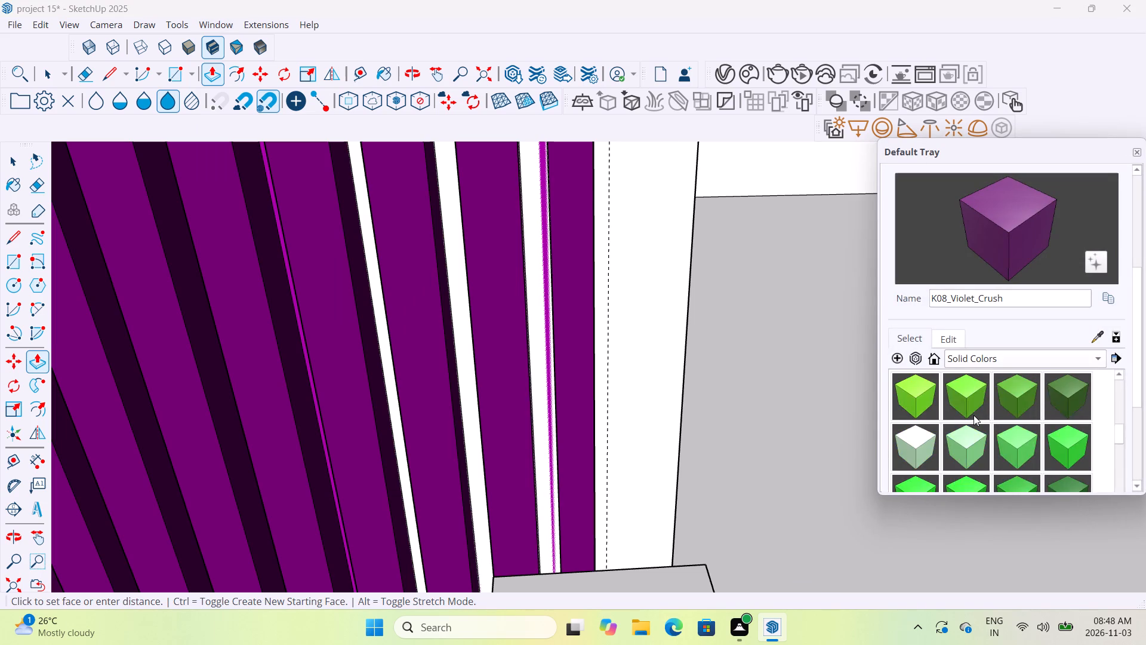
scroll(974, 415, "down", 11)
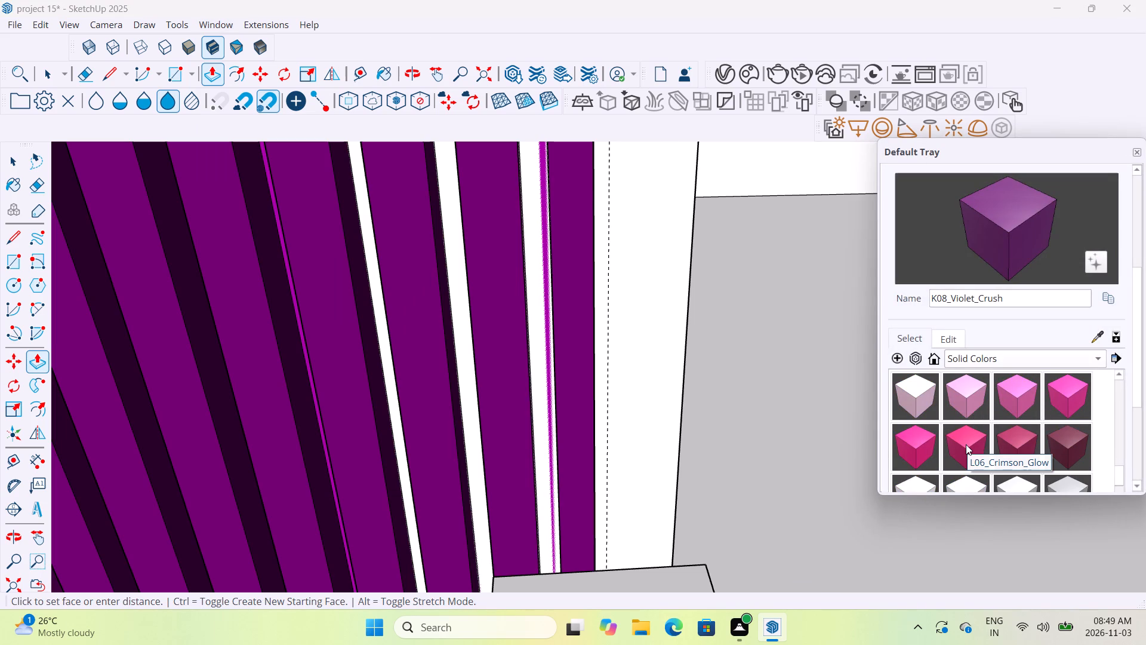
left_click(966, 444)
scroll(678, 422, "down", 1)
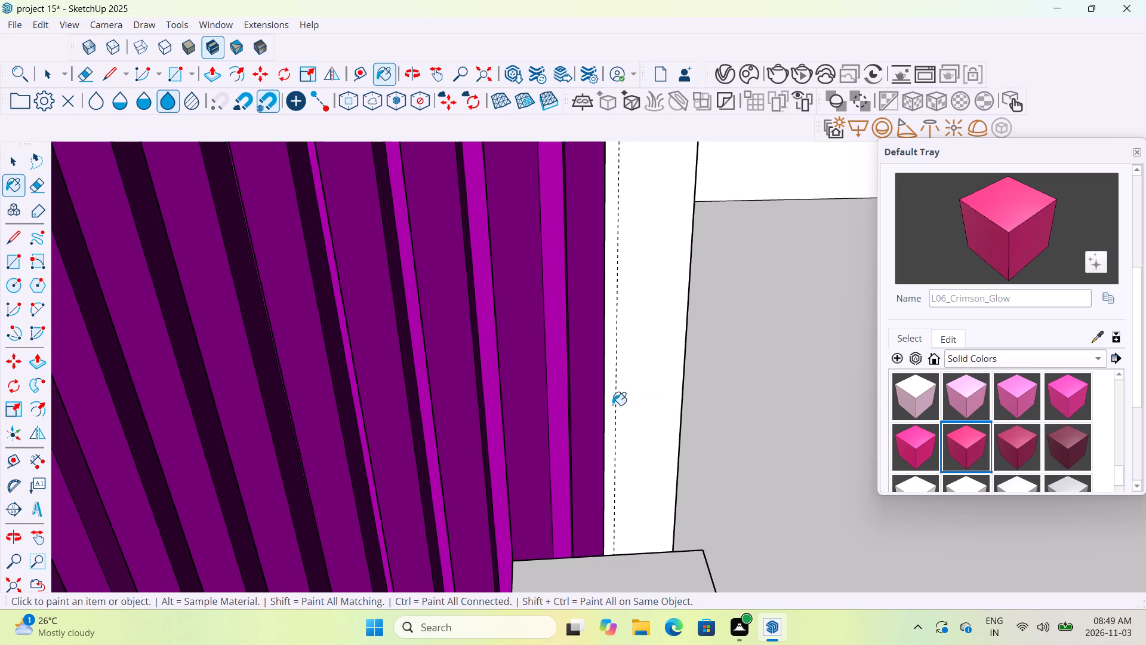
left_click(612, 406)
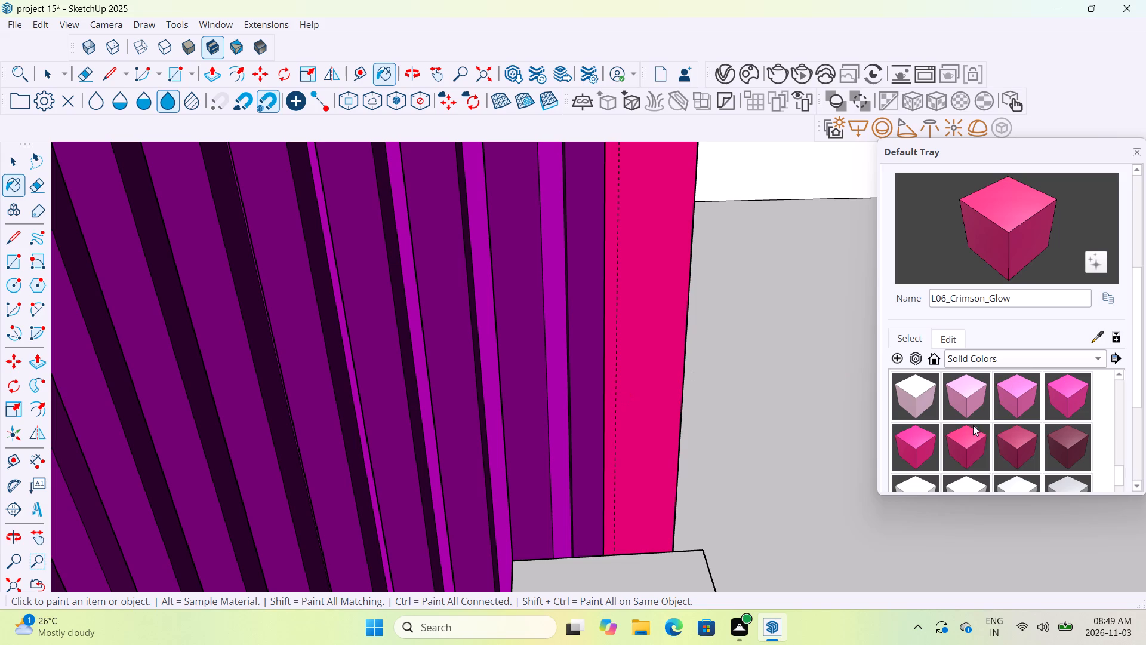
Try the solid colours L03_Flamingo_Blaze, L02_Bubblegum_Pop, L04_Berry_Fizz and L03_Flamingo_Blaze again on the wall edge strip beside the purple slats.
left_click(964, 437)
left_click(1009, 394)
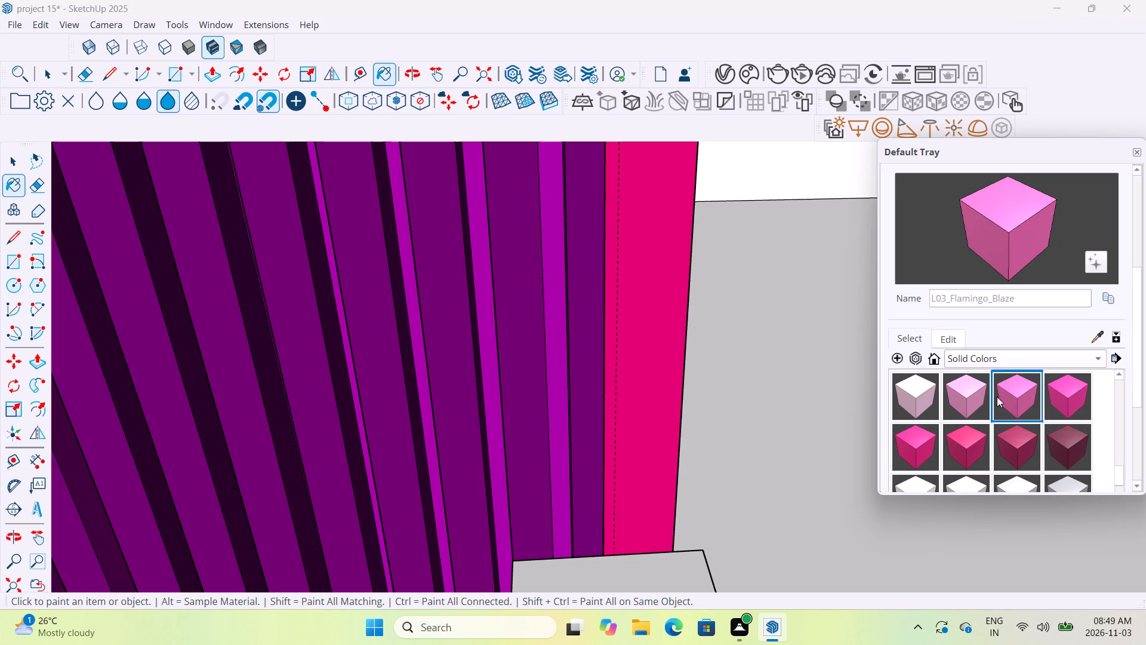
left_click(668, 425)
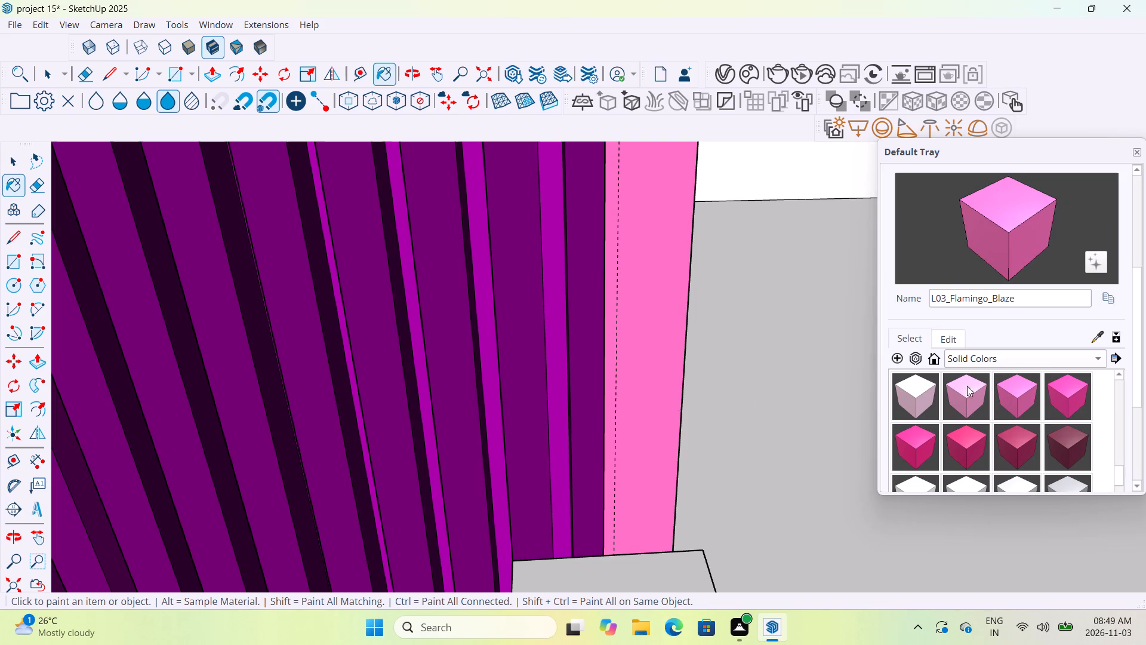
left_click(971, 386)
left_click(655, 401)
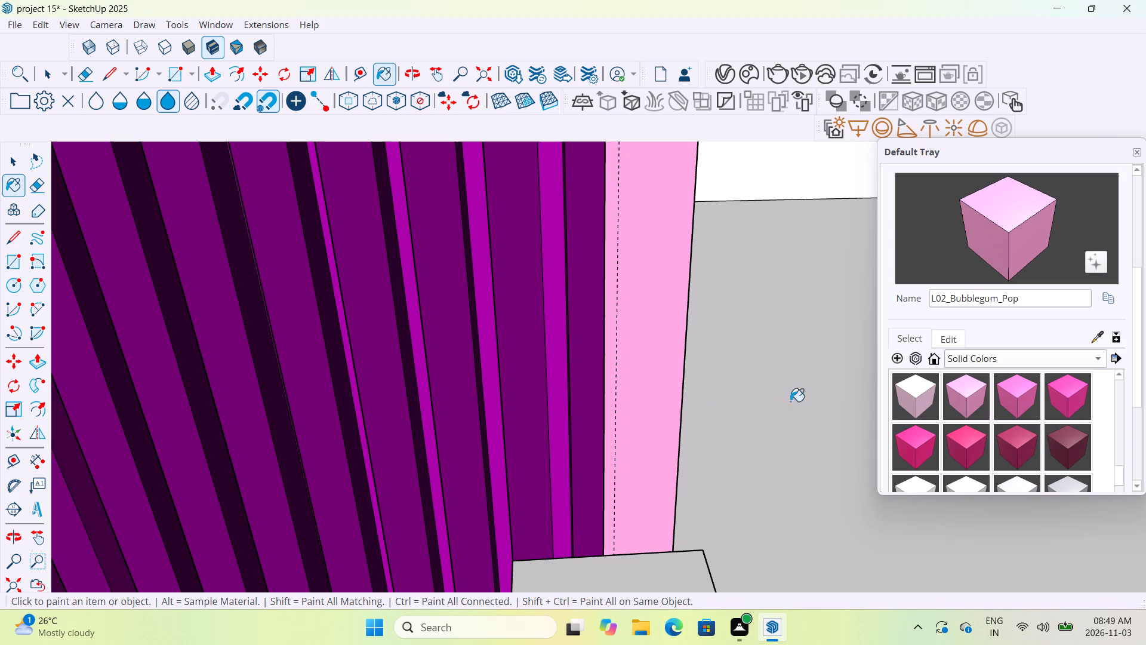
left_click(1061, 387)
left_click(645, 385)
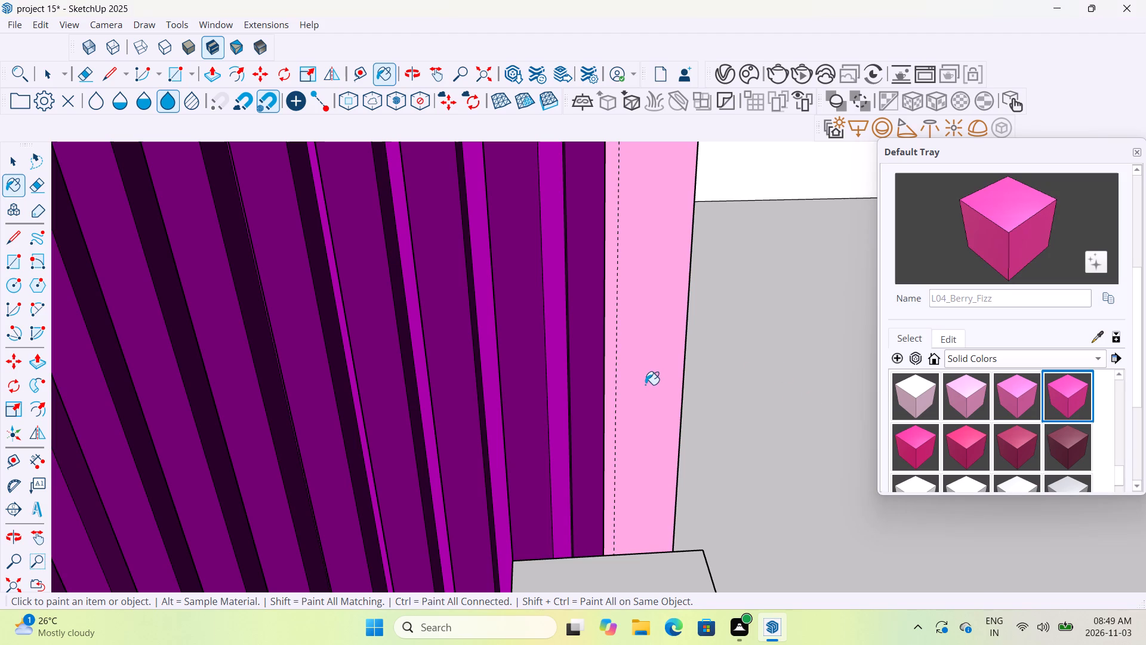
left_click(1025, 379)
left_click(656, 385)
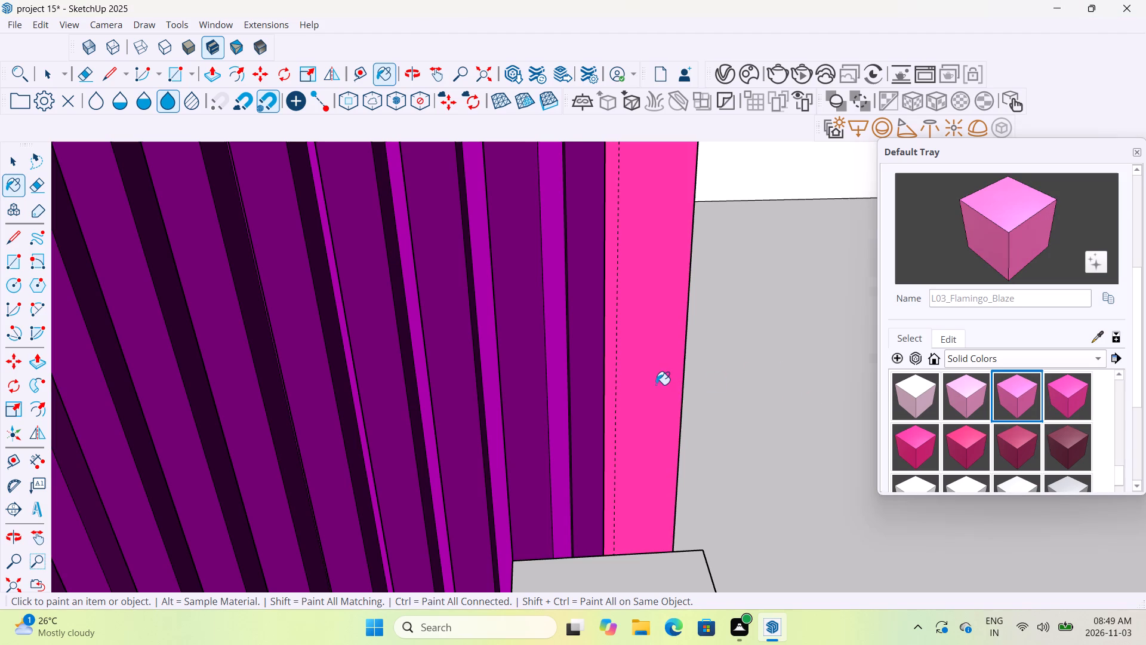
Paint the wall edge strip beside the purple slats with the solid colour K01_Shell_Pink.
scroll(1028, 417, "down", 1)
scroll(1028, 417, "up", 2)
scroll(993, 406, "down", 1)
scroll(993, 406, "up", 1)
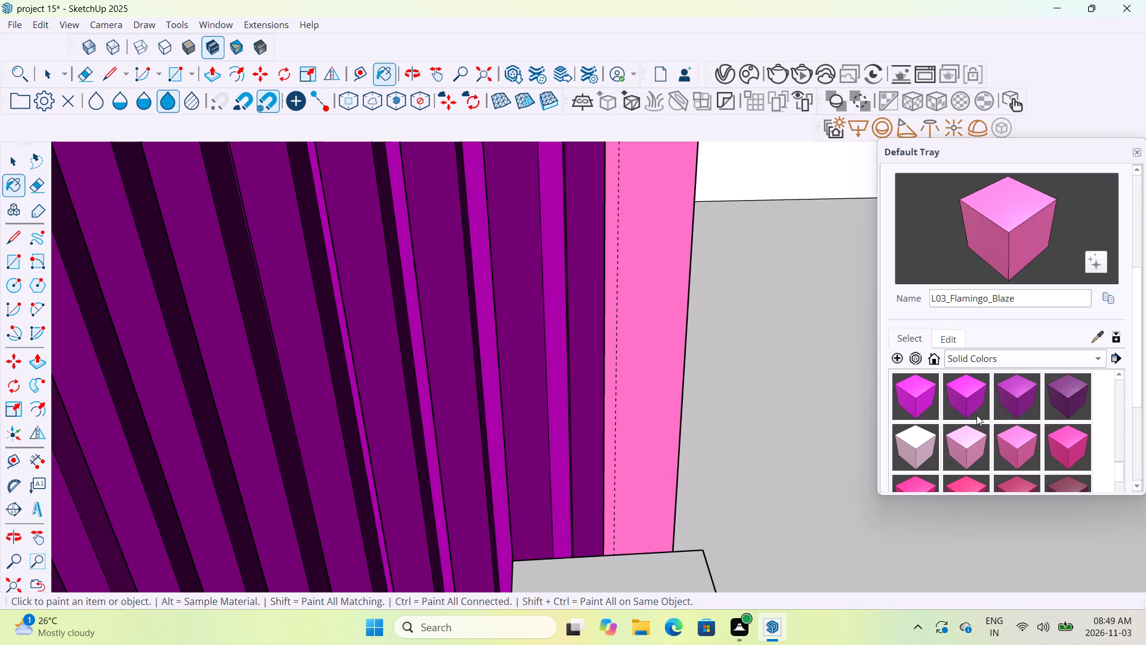
scroll(920, 440, "up", 1)
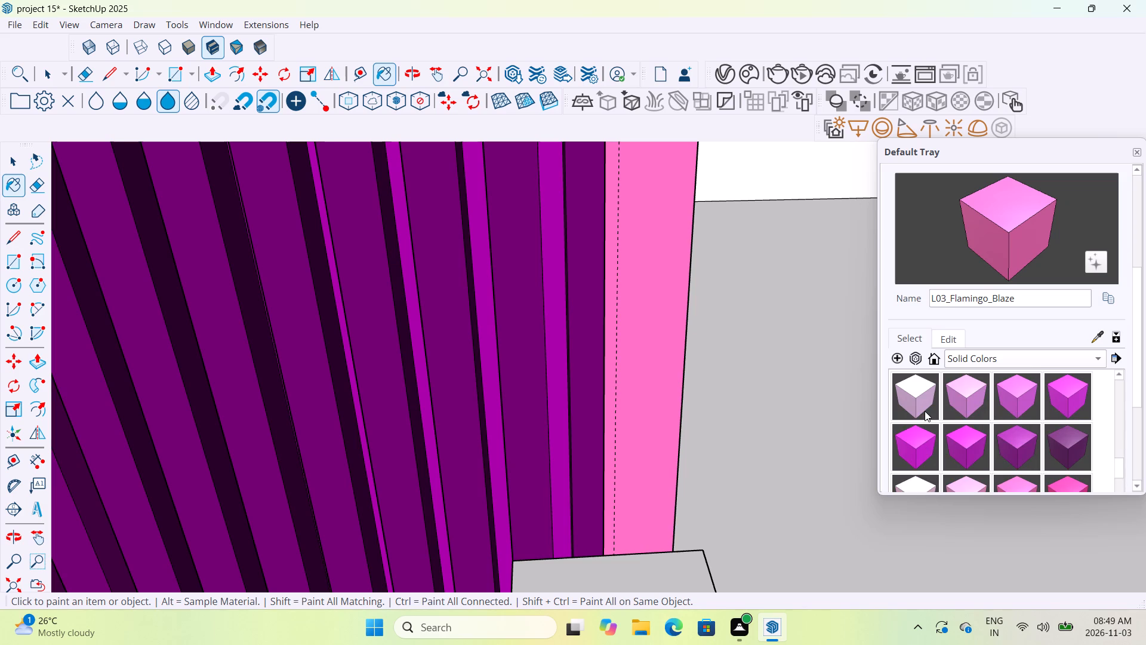
left_click(925, 411)
left_click(666, 410)
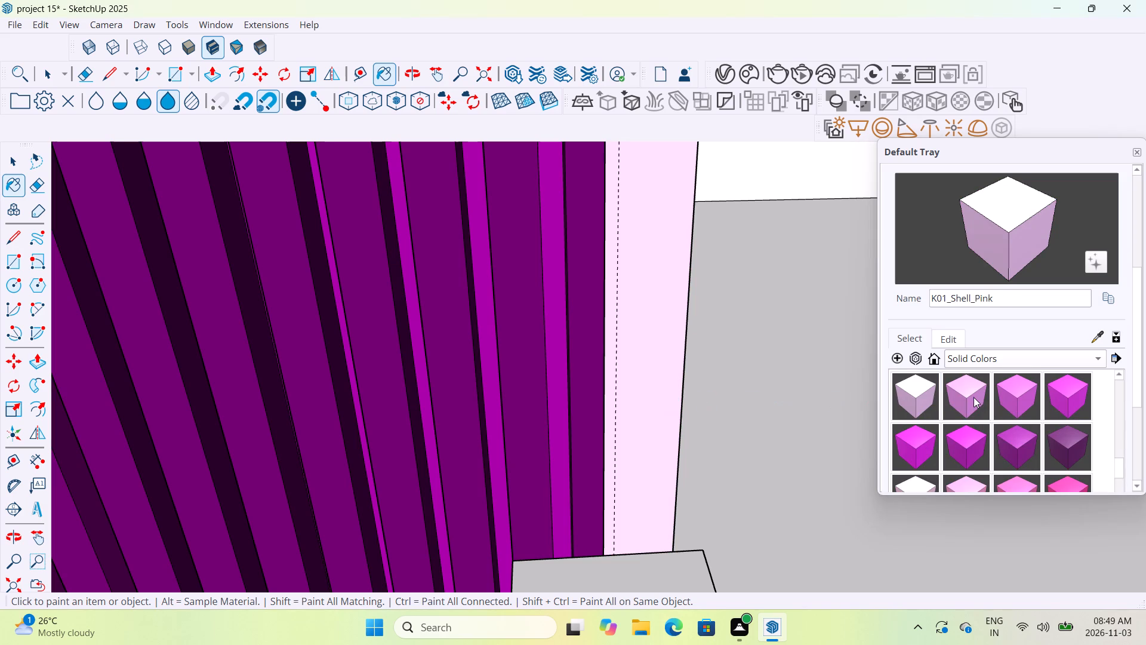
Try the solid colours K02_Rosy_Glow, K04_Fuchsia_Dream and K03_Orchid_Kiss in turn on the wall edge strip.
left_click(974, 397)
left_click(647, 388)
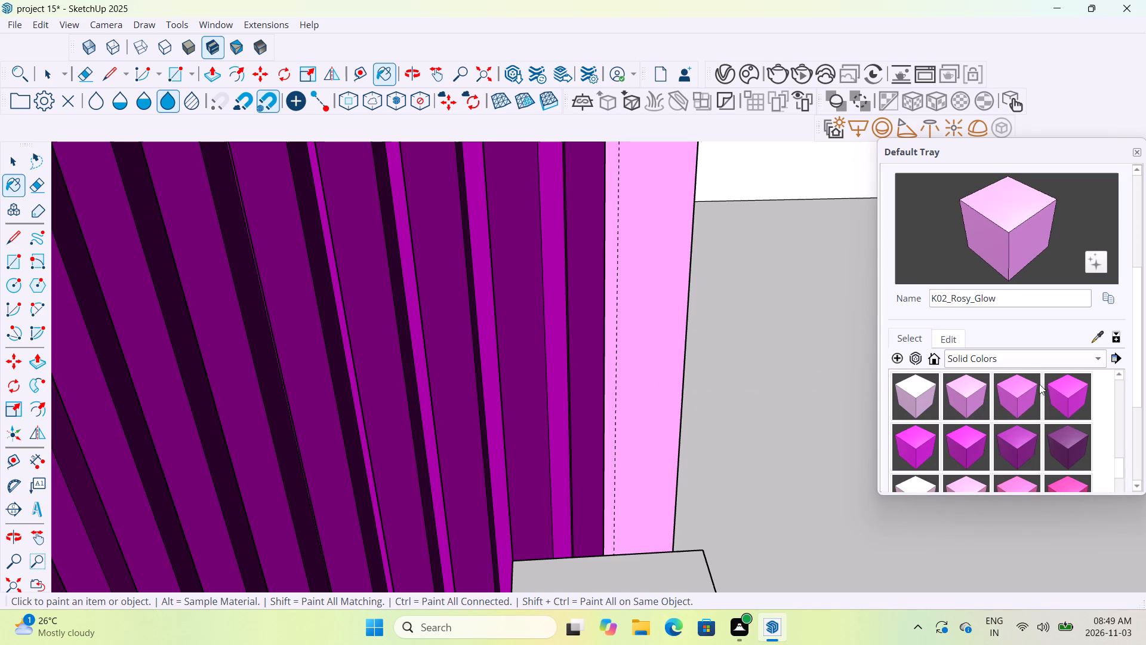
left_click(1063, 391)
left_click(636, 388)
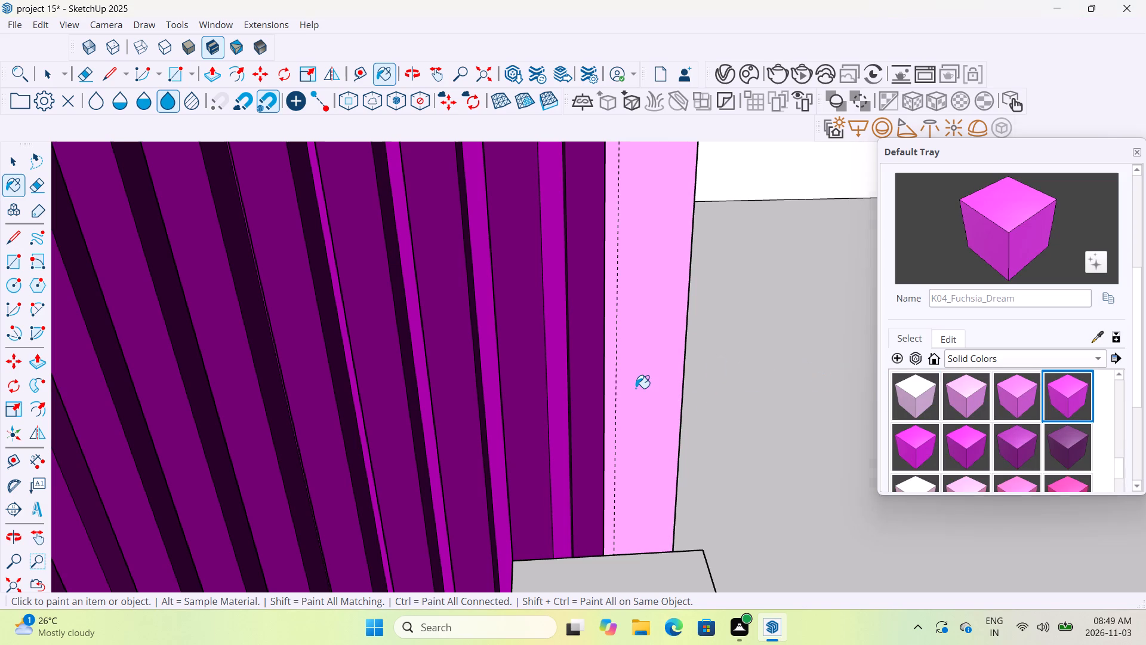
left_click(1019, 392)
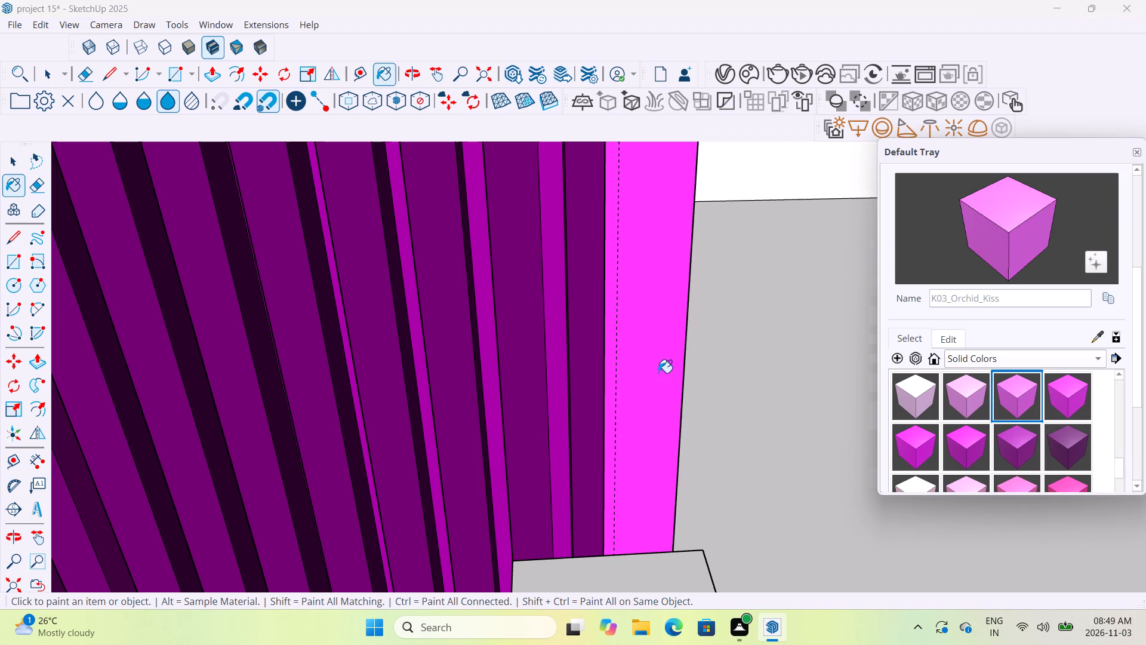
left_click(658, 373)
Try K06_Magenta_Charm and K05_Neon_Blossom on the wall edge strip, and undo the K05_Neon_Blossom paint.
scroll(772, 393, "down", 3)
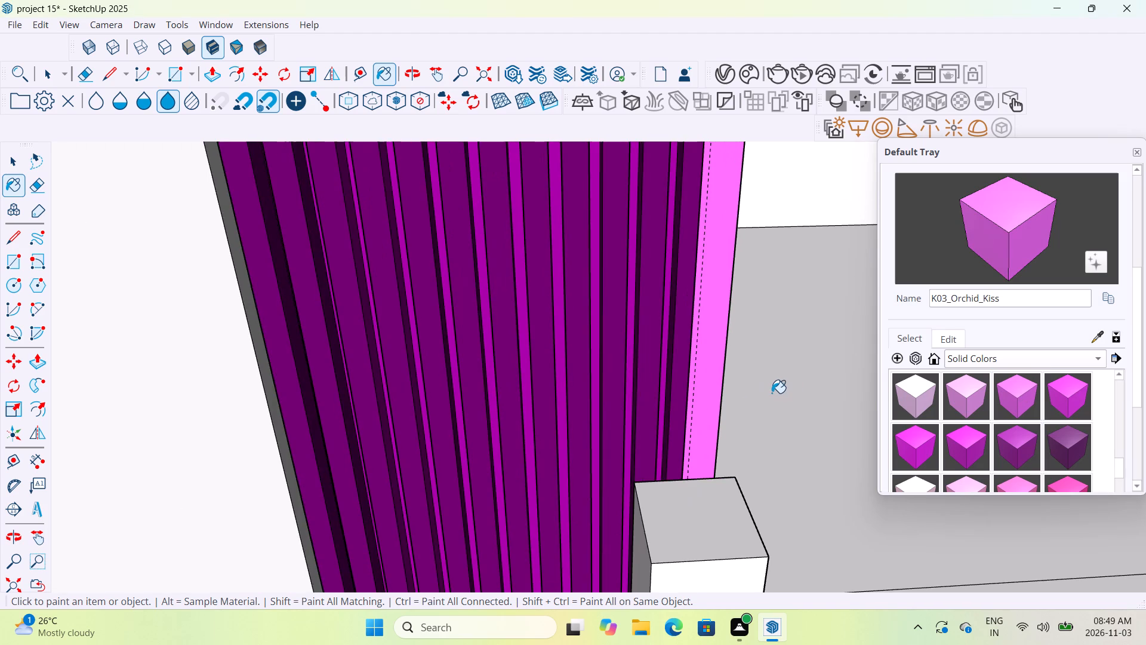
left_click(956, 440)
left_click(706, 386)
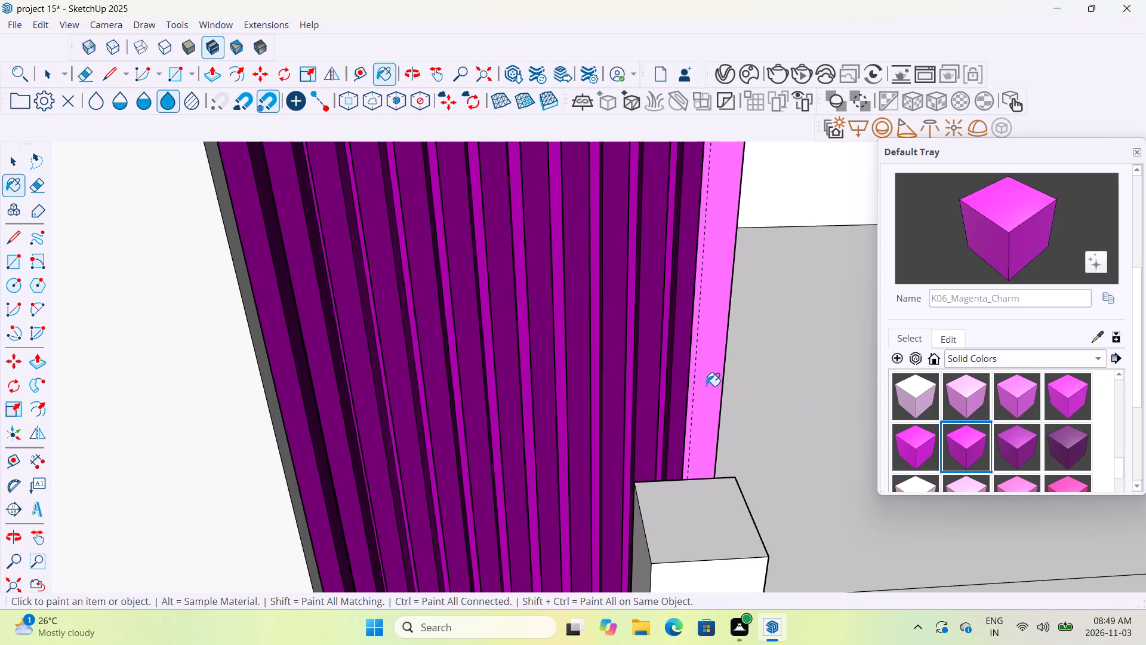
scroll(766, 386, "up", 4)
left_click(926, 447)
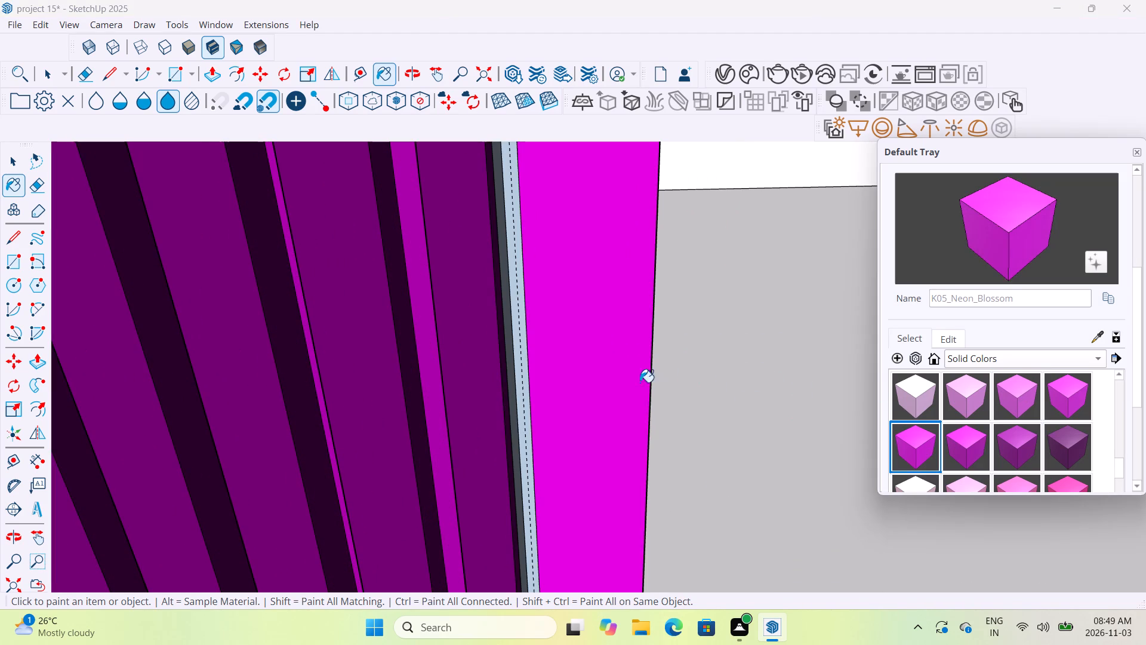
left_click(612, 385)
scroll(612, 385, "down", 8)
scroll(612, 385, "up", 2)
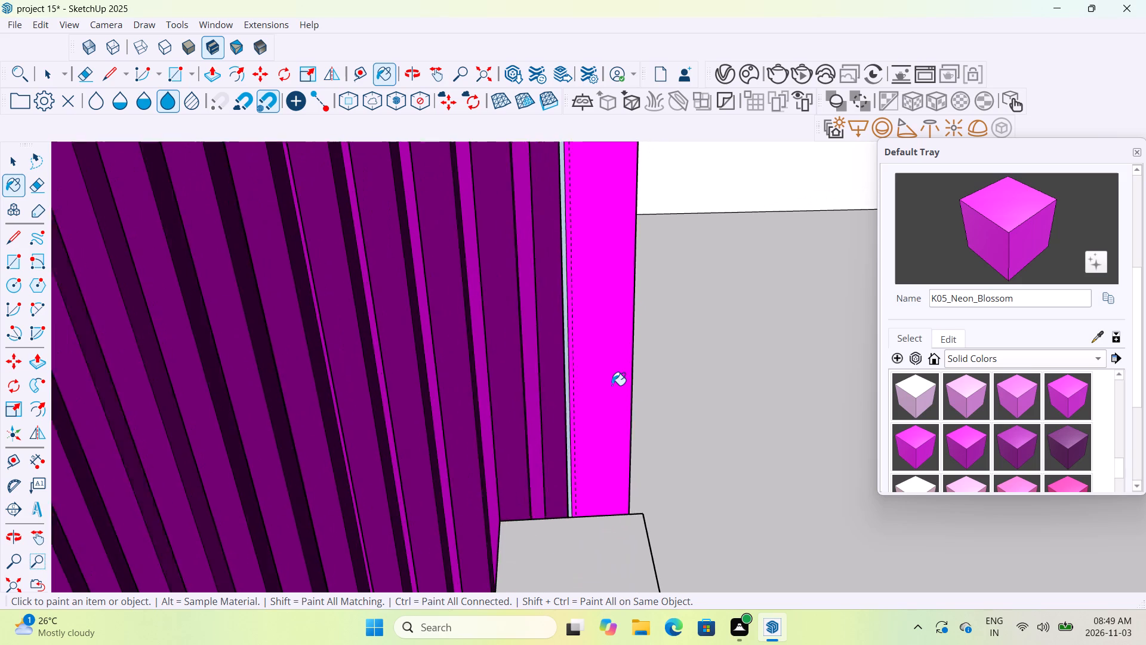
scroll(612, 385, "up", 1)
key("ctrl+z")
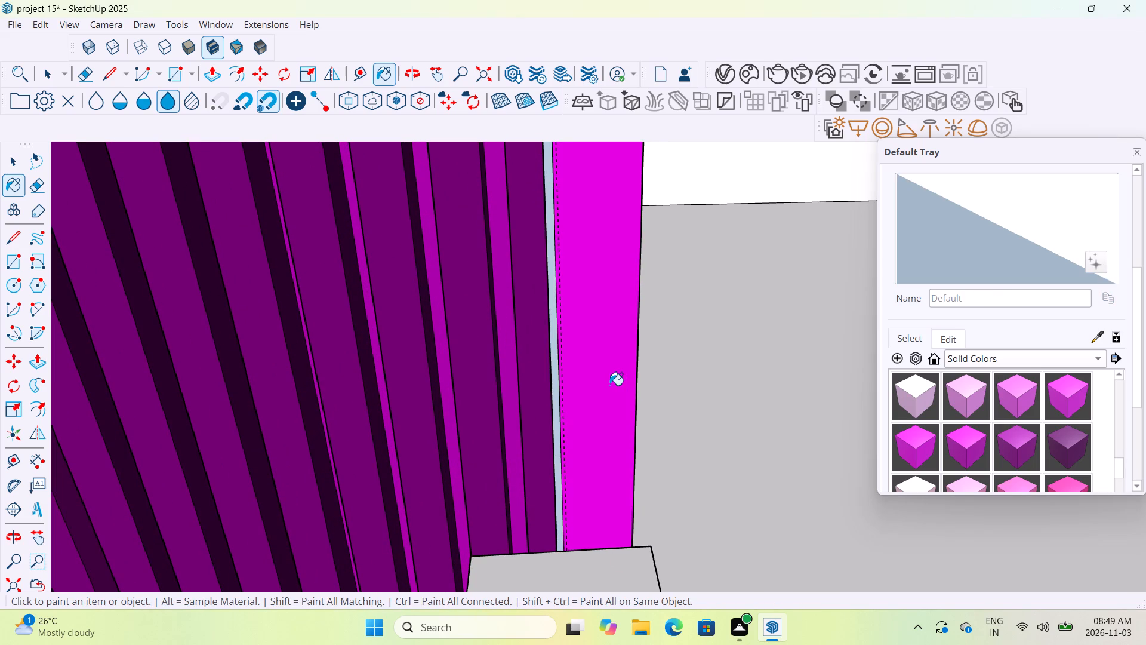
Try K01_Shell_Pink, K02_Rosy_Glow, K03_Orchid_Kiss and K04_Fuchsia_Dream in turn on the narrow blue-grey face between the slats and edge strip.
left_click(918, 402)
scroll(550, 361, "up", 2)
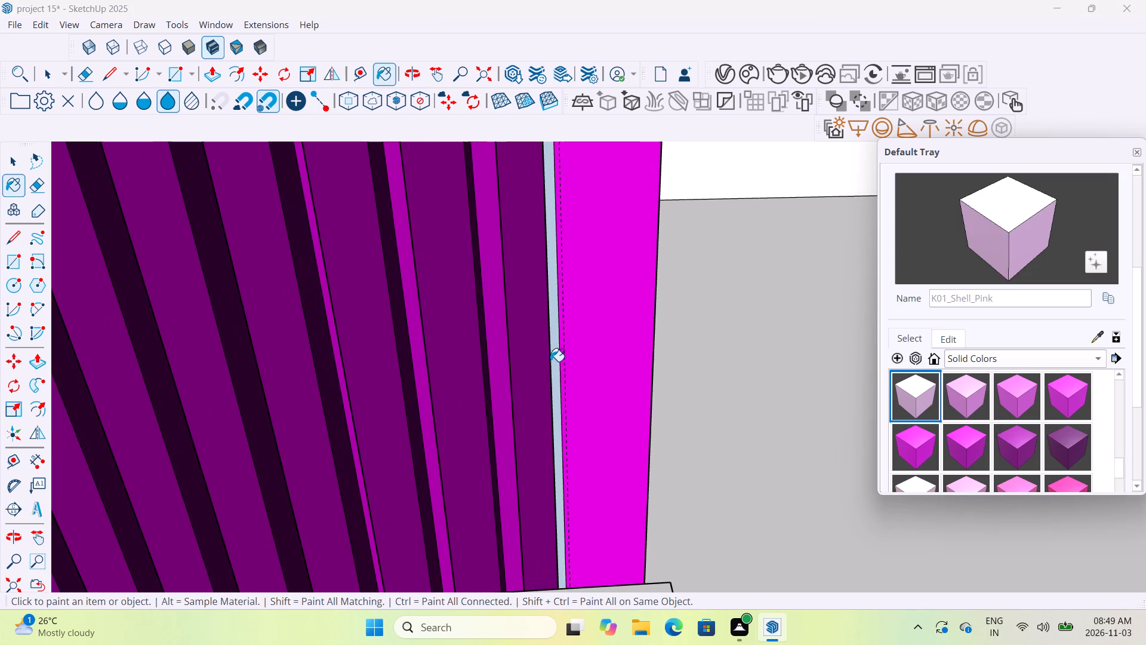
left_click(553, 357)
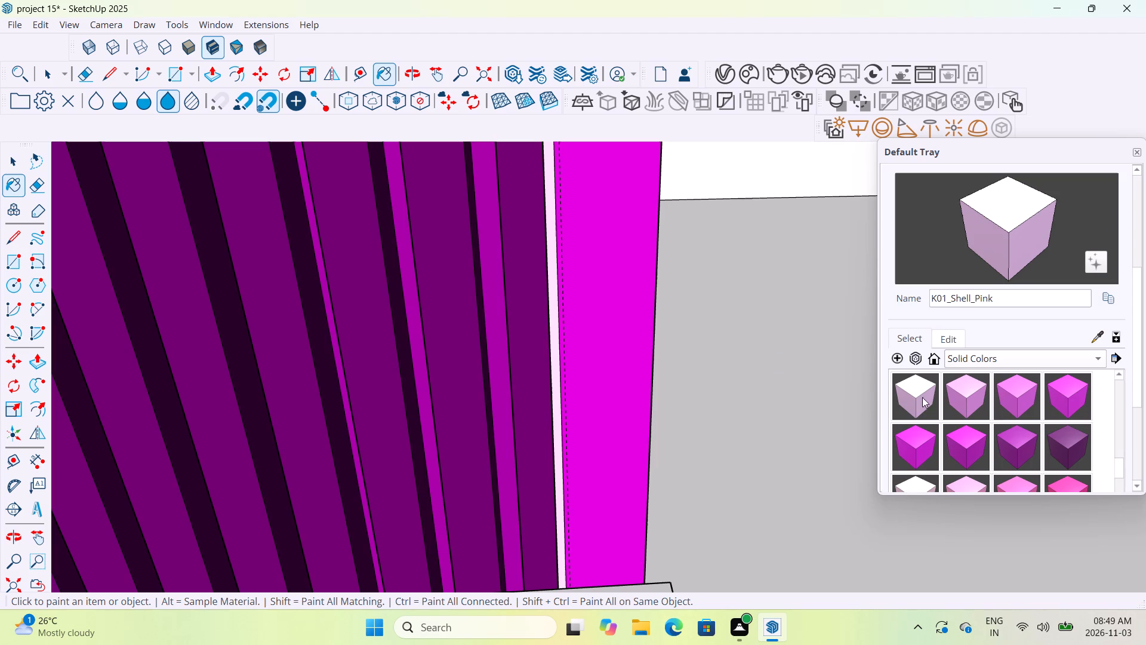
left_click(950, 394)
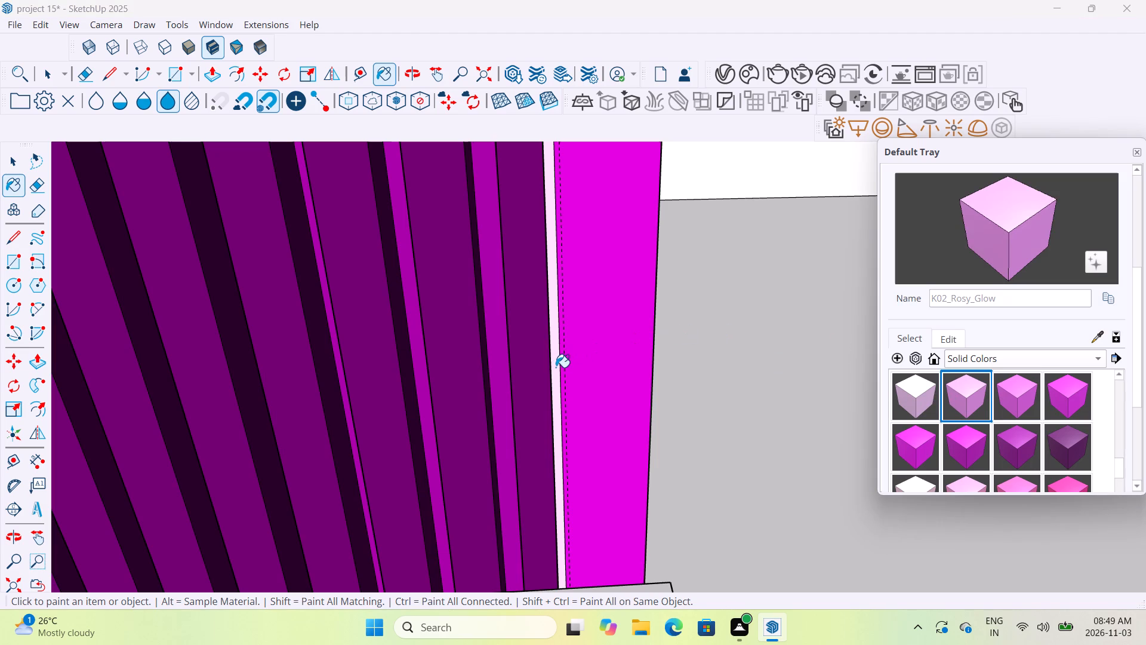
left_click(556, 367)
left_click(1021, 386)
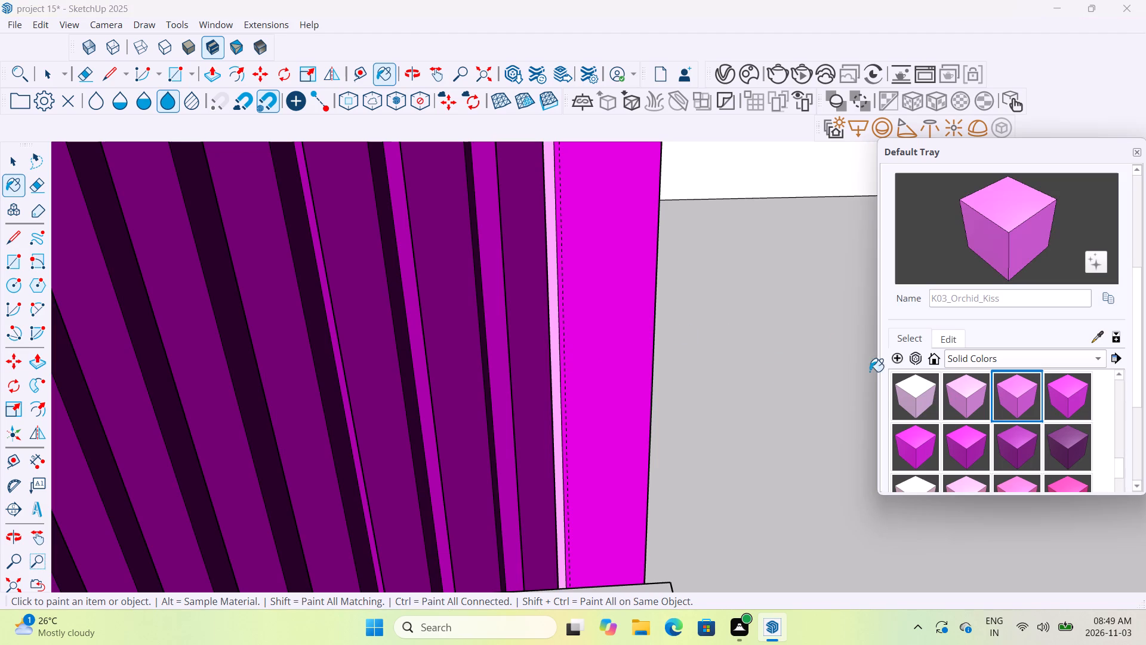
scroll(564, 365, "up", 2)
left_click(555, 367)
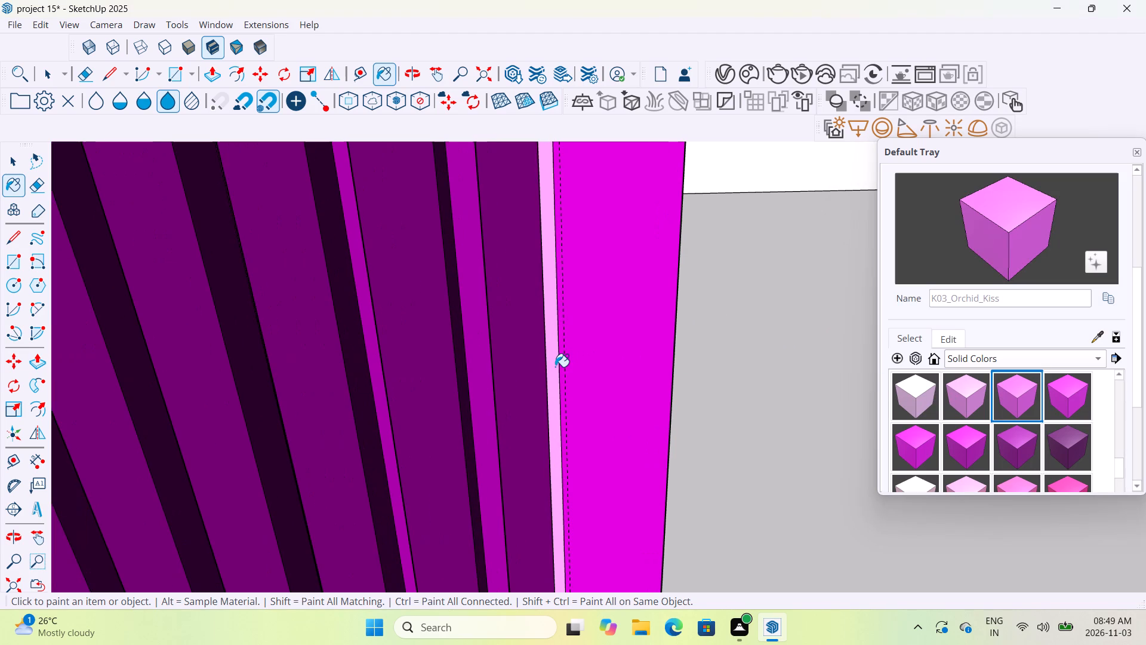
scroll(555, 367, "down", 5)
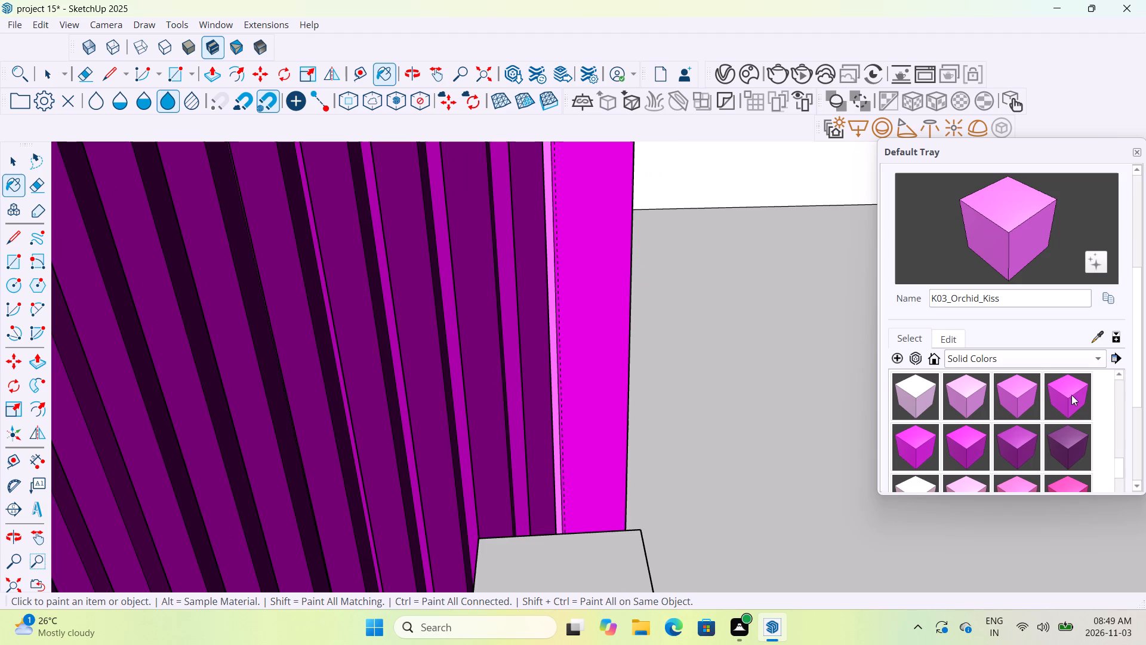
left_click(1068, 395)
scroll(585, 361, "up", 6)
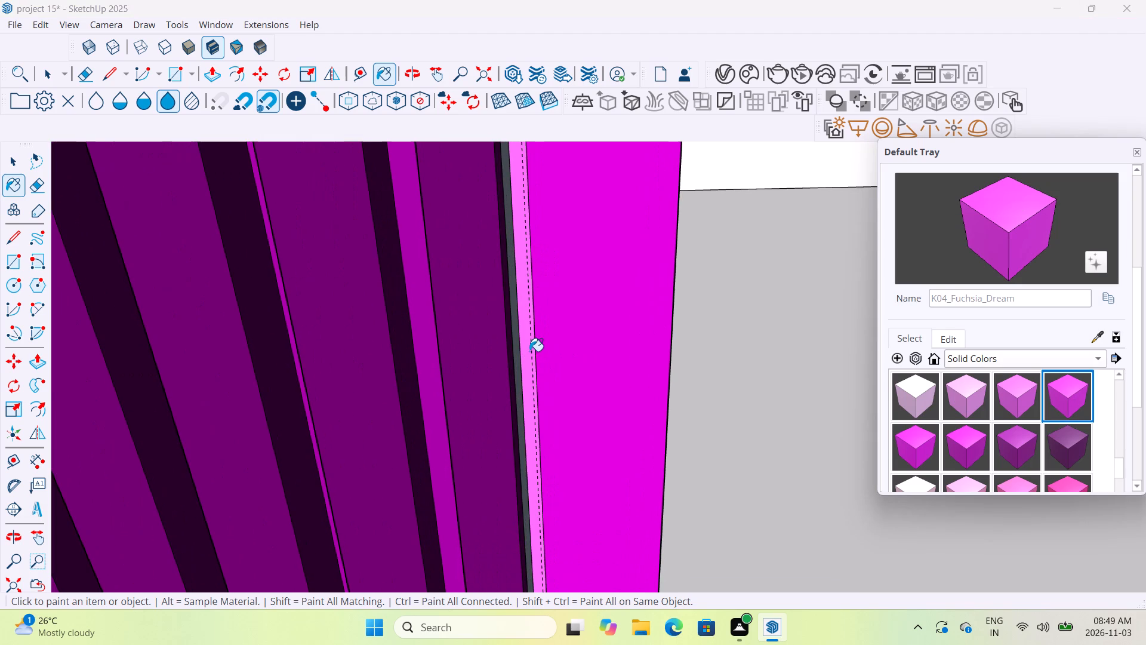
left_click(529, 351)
Examine the edge strip, the narrow face and the gap beside the purple slats from several angles.
middle_click_drag(659, 358, 725, 337)
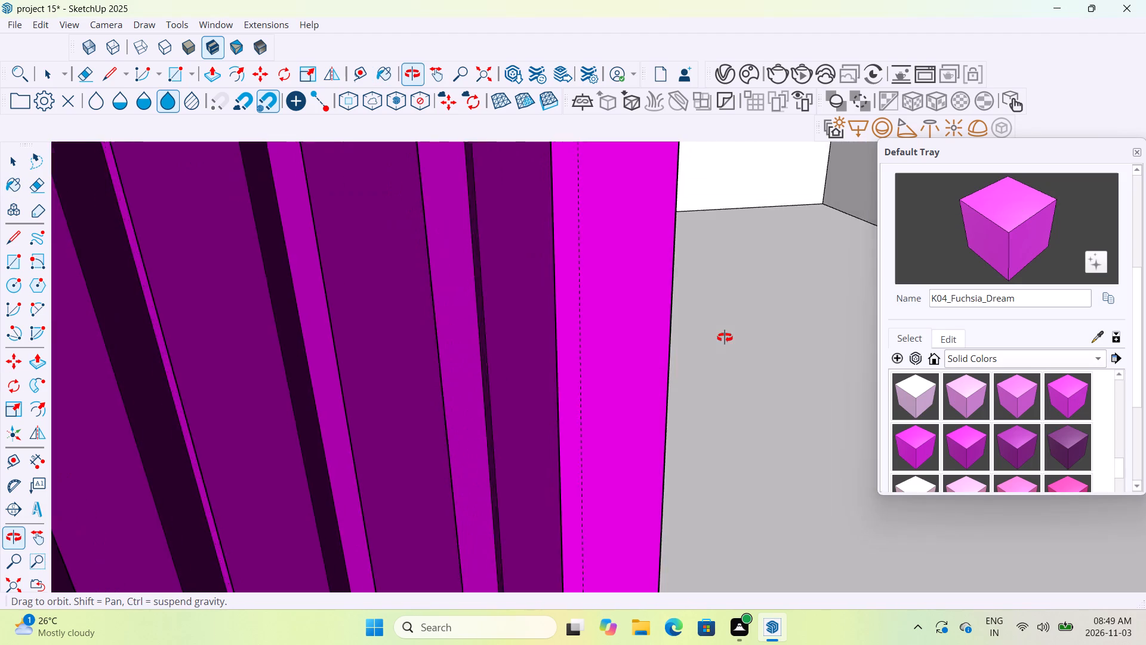
middle_click_drag(725, 337, 731, 333)
scroll(731, 333, "down", 6)
middle_click_drag(731, 333, 625, 361)
scroll(481, 374, "up", 5)
middle_click_drag(481, 374, 506, 308)
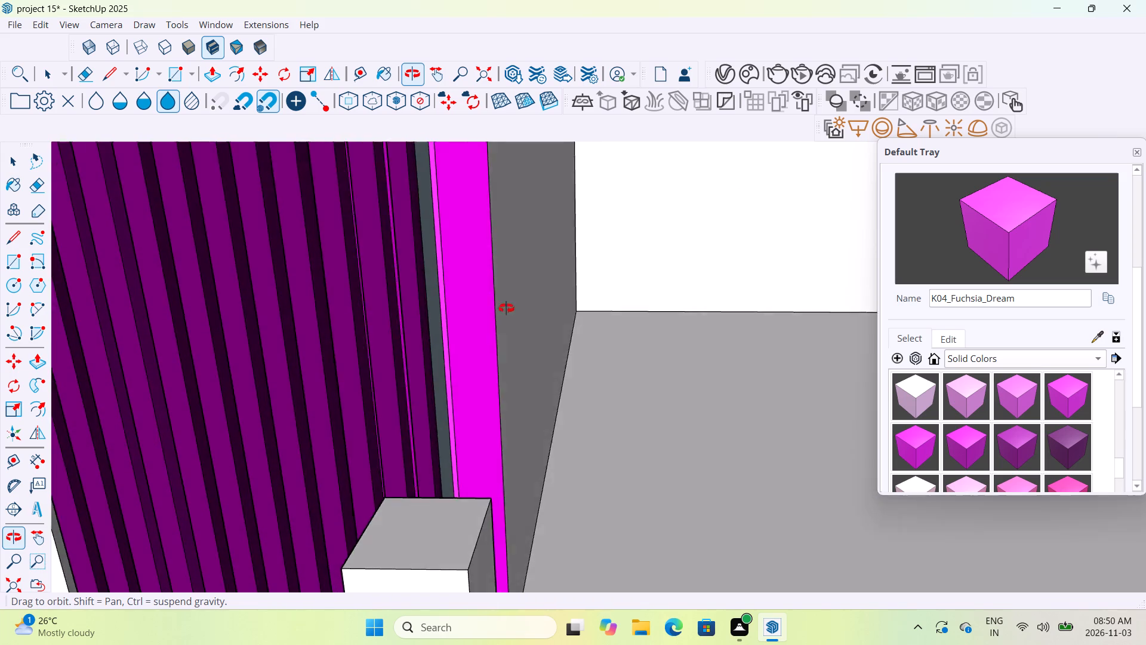
middle_click_drag(506, 308, 503, 319)
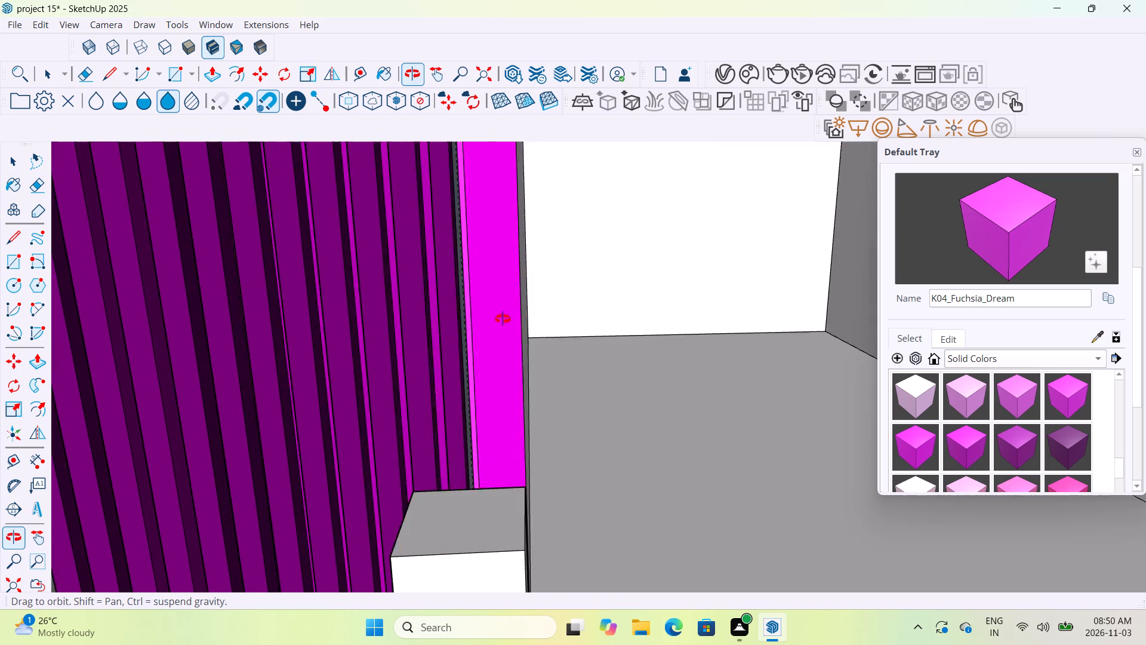
middle_click_drag(503, 319, 346, 358)
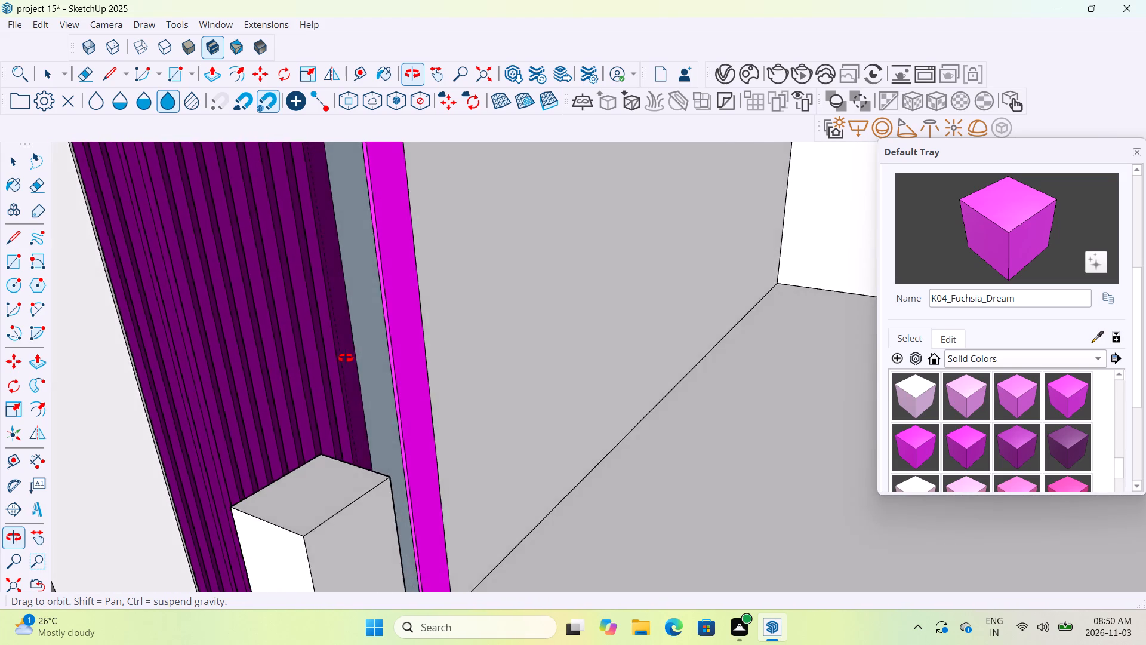
middle_click_drag(346, 358, 316, 357)
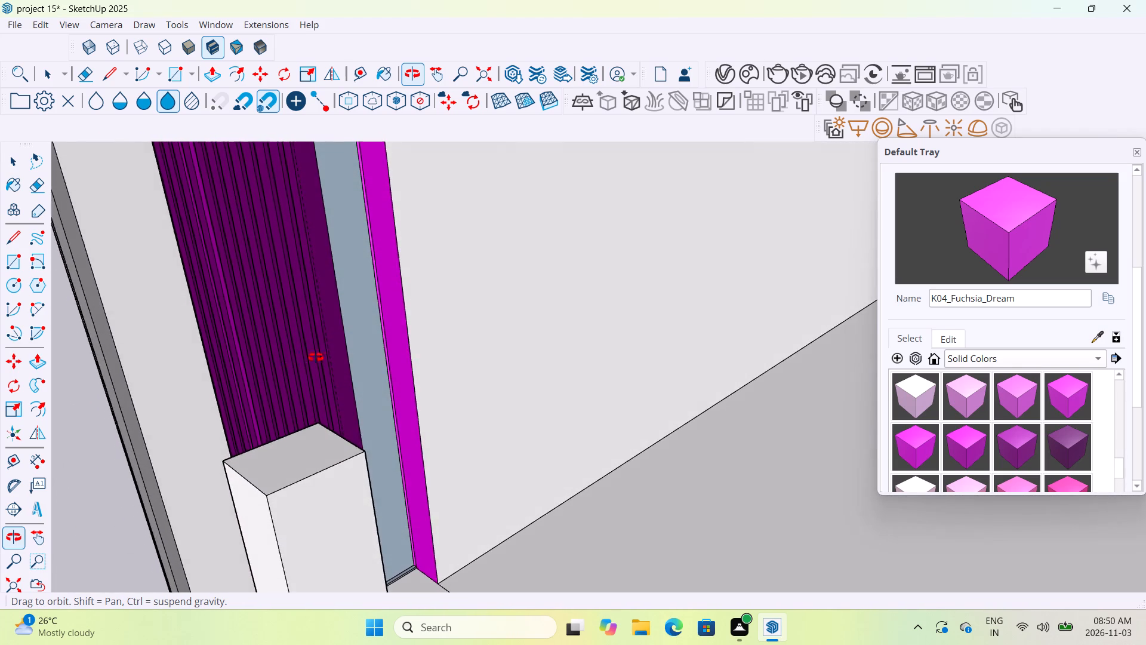
middle_click_drag(316, 357, 477, 351)
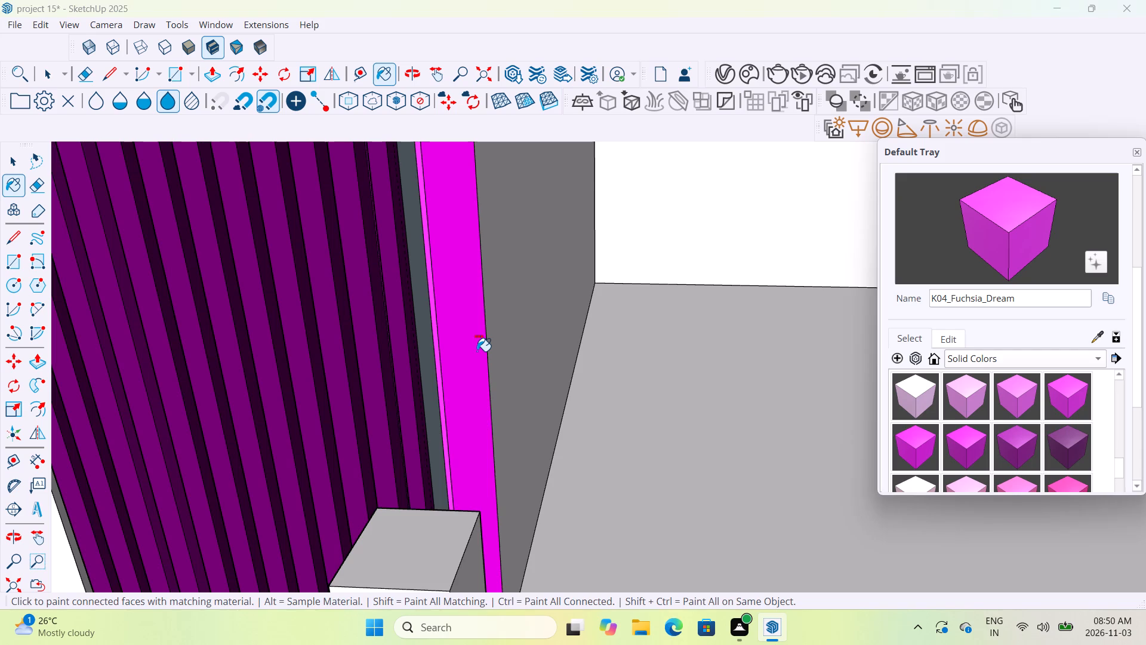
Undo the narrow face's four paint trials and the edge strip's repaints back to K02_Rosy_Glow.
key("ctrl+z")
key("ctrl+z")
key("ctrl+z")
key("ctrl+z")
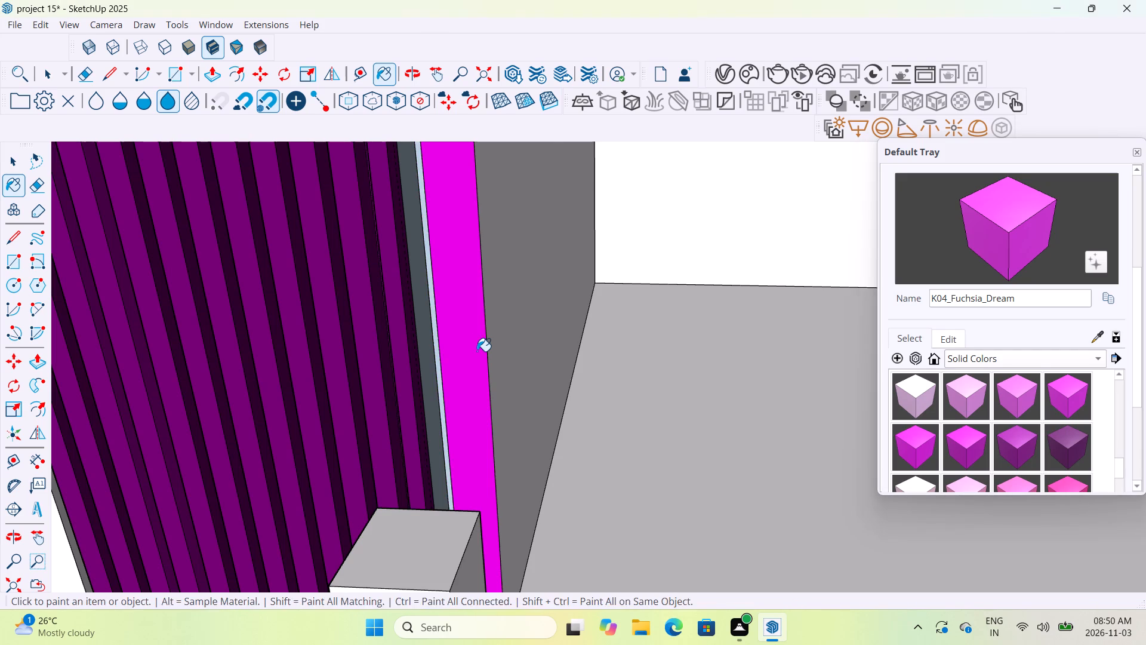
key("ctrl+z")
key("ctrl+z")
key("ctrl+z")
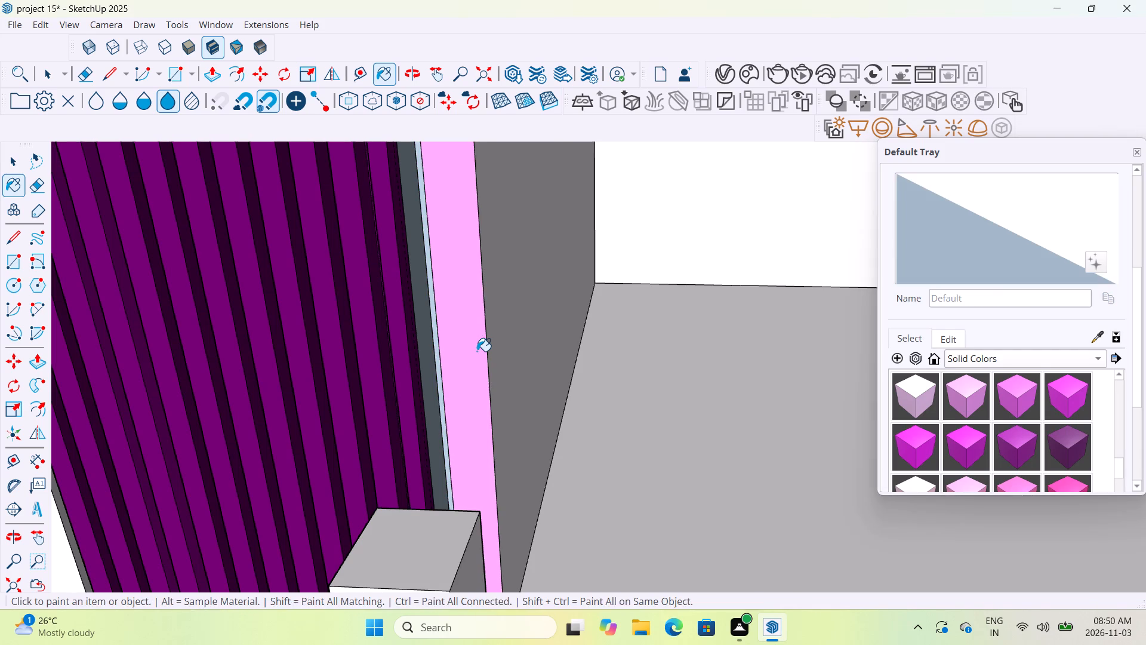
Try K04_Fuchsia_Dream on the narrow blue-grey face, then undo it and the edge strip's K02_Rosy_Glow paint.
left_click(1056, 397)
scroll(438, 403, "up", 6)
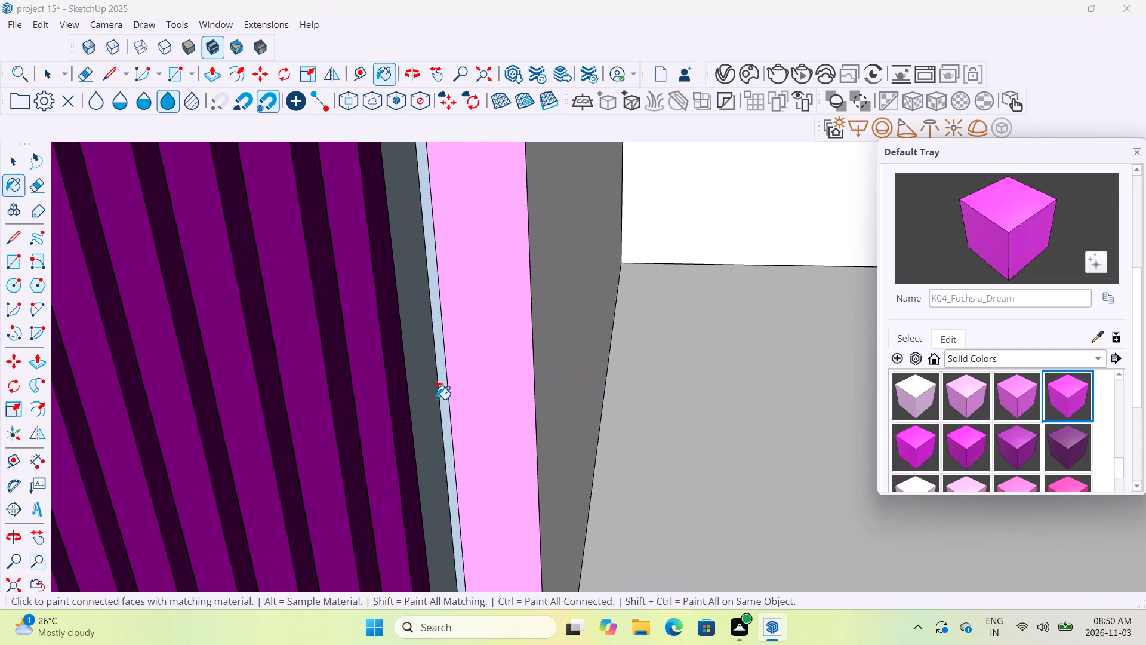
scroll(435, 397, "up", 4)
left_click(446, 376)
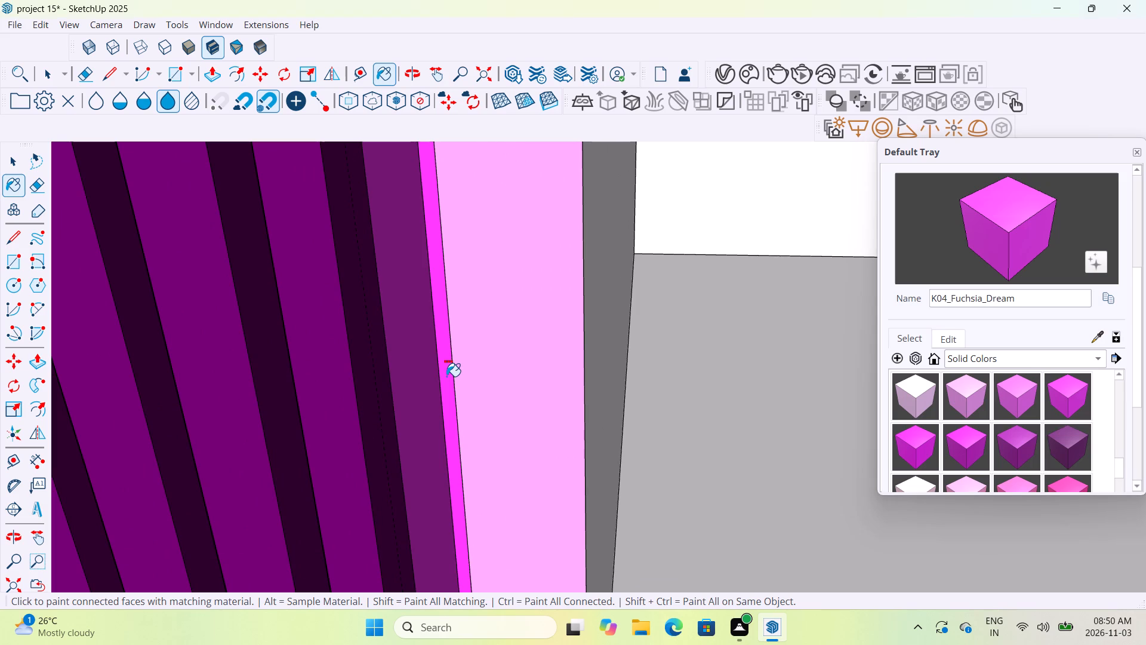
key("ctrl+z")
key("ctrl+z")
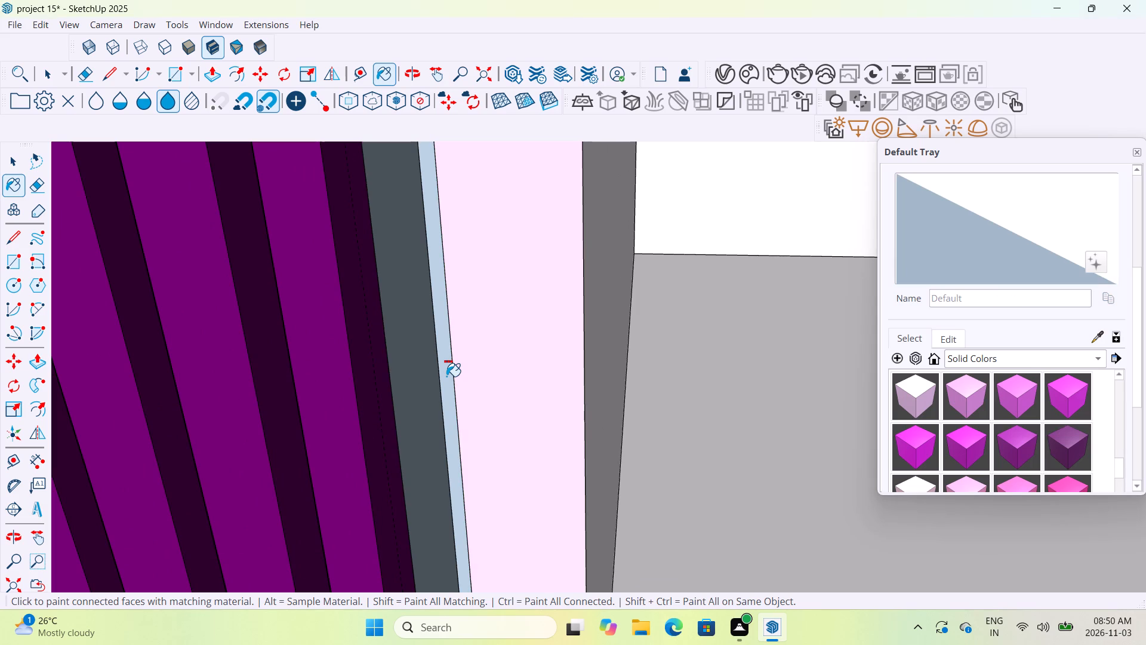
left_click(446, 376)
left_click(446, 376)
Paint the narrow blue-grey face between the purple slats and the pale pink edge strip with K04_Fuchsia_Dream.
left_click(1071, 383)
left_click(445, 376)
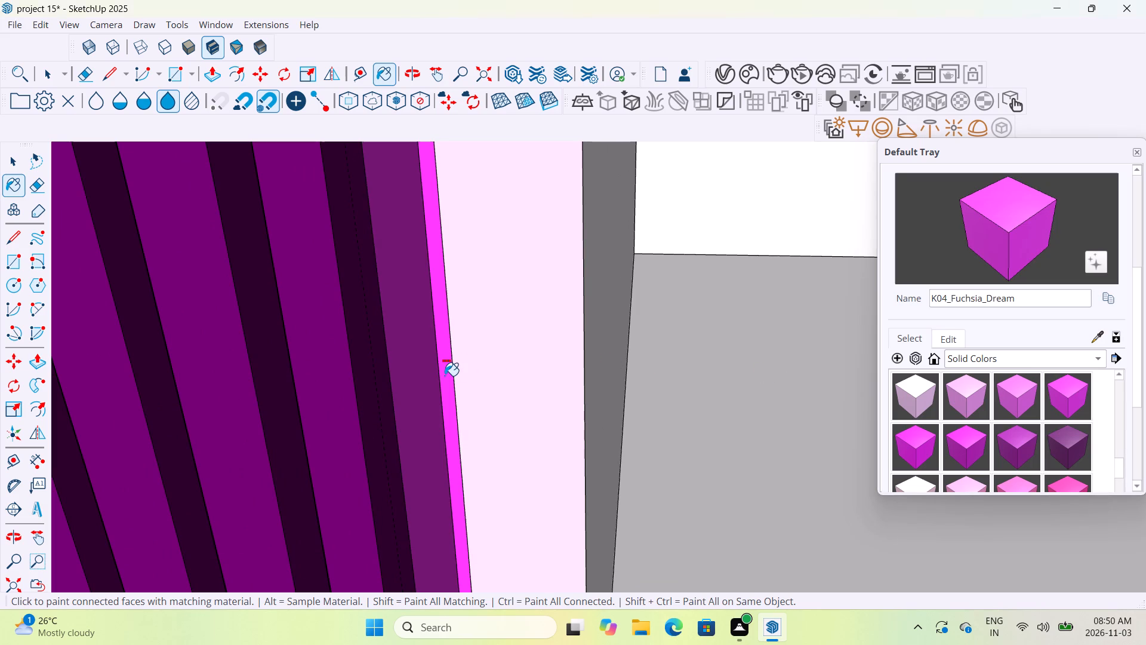
Examine the painted narrow face, the slatted panel and the adjoining storeys from several angles and distances.
scroll(479, 368, "down", 8)
middle_click_drag(482, 372, 378, 412)
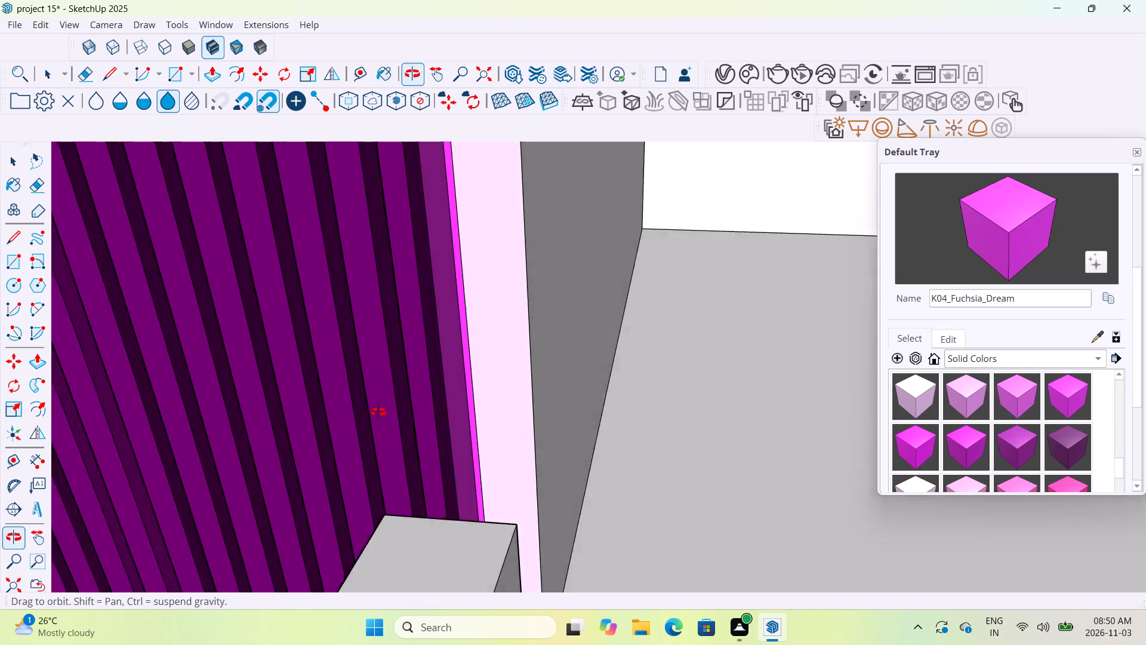
middle_click_drag(378, 412, 522, 376)
scroll(522, 376, "down", 6)
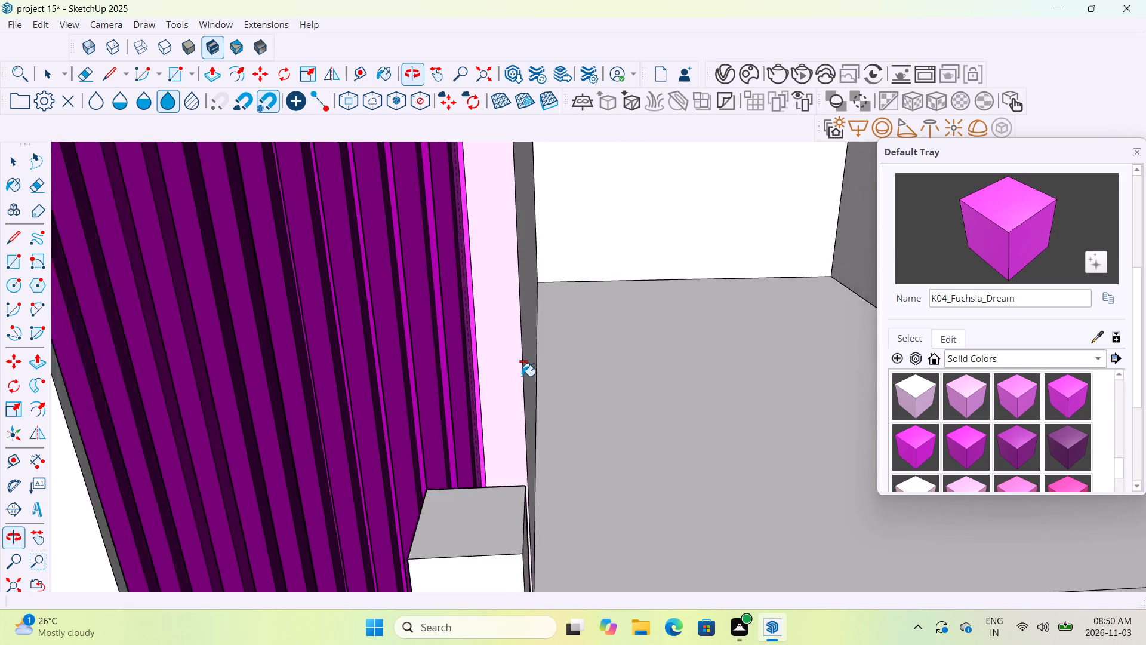
scroll(522, 376, "down", 7)
key("Escape")
scroll(875, 339, "down", 7)
scroll(722, 348, "down", 6)
scroll(845, 471, "up", 12)
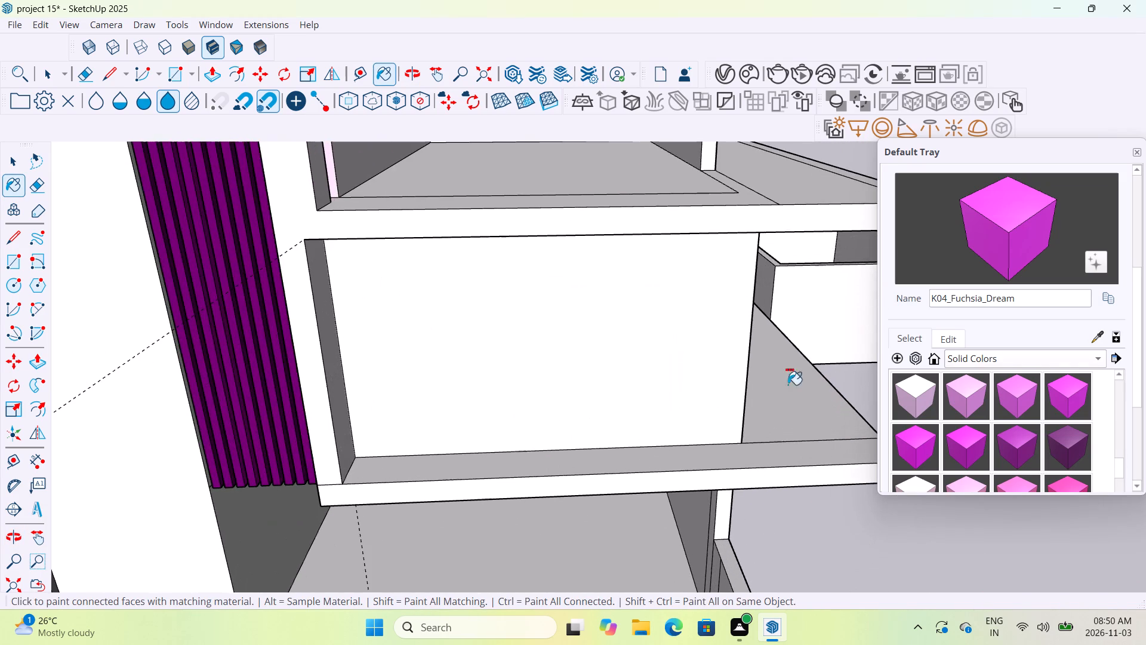
middle_click_drag(755, 380, 687, 460)
scroll(687, 460, "down", 4)
middle_click_drag(580, 374, 635, 256)
scroll(635, 256, "down", 5)
middle_click_drag(688, 250, 526, 251)
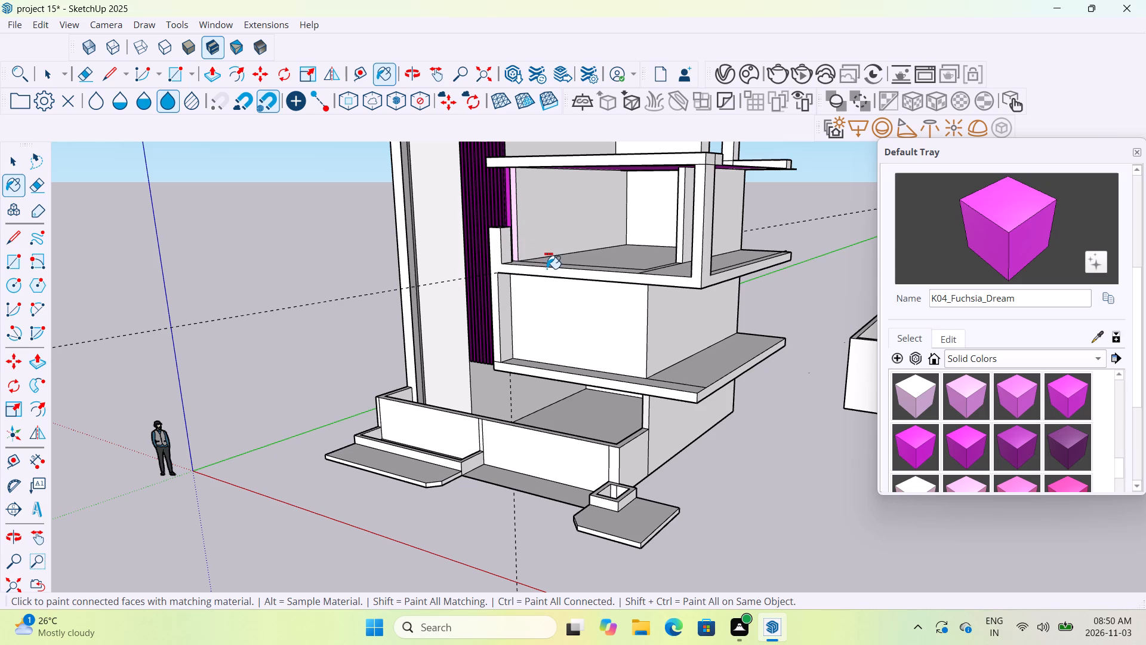
middle_click_drag(571, 266, 623, 373)
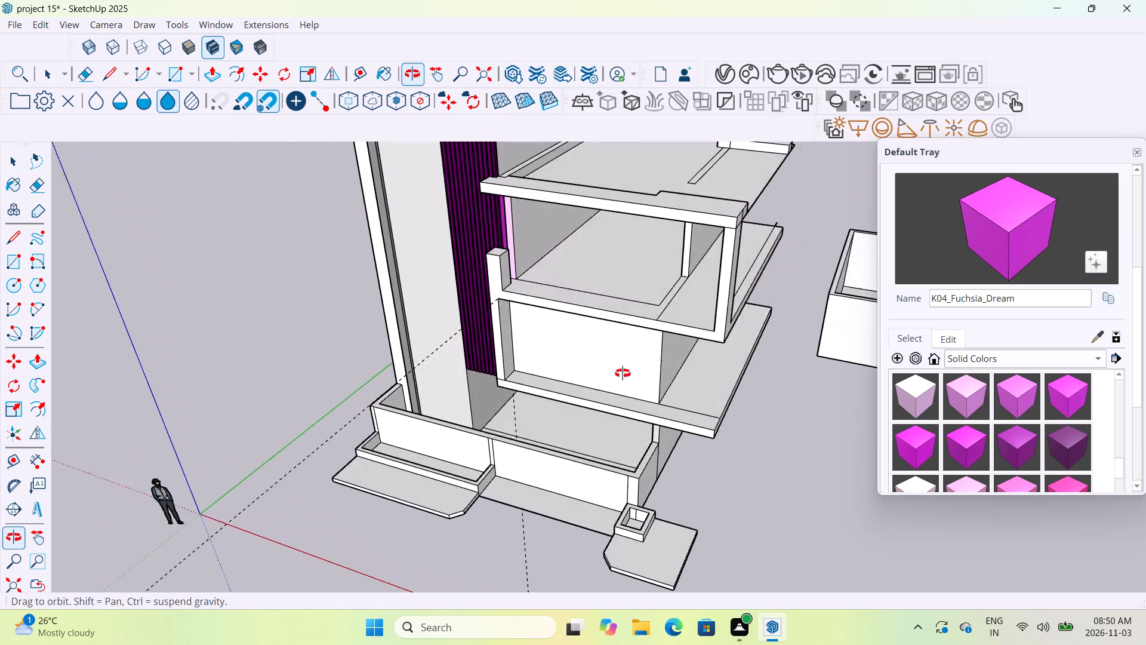
middle_click_drag(623, 373, 837, 366)
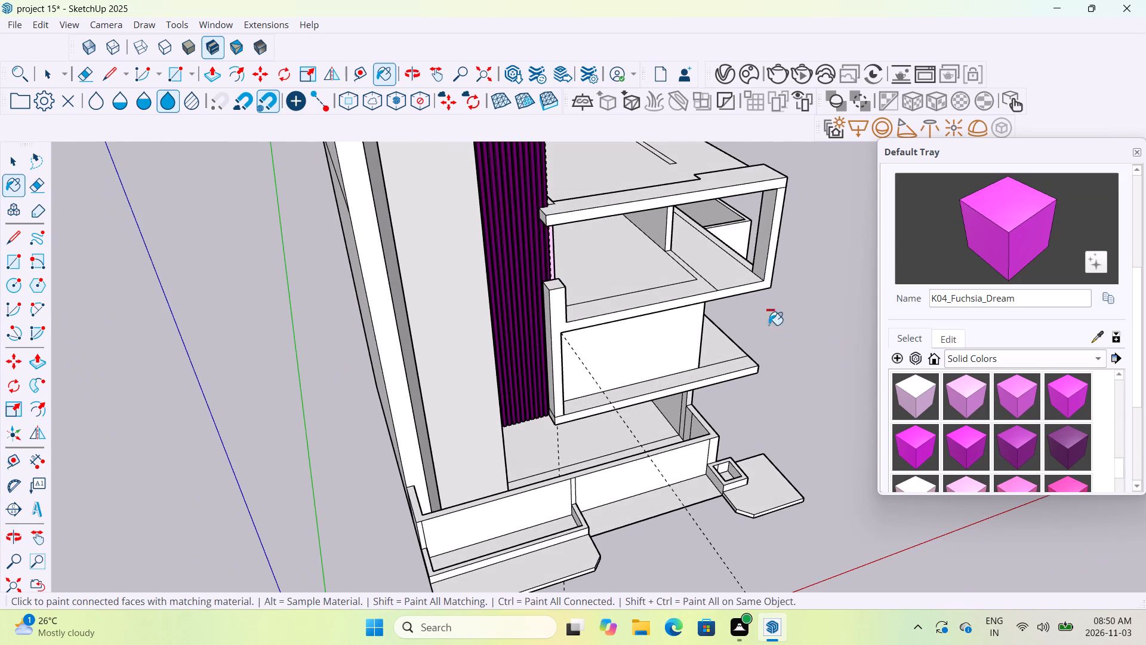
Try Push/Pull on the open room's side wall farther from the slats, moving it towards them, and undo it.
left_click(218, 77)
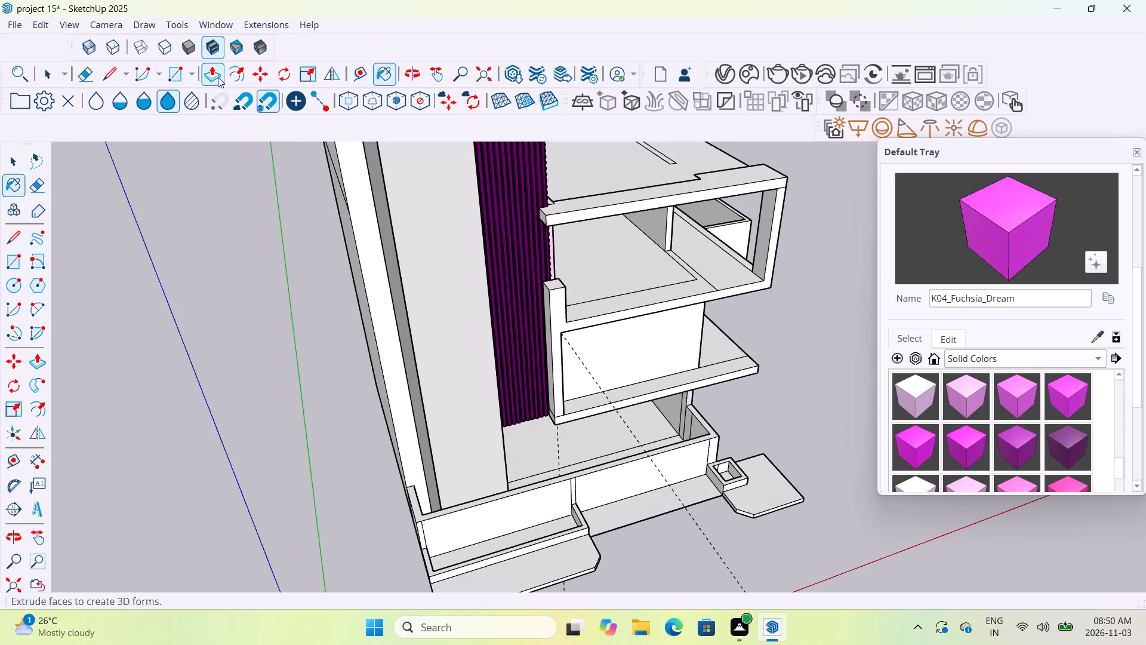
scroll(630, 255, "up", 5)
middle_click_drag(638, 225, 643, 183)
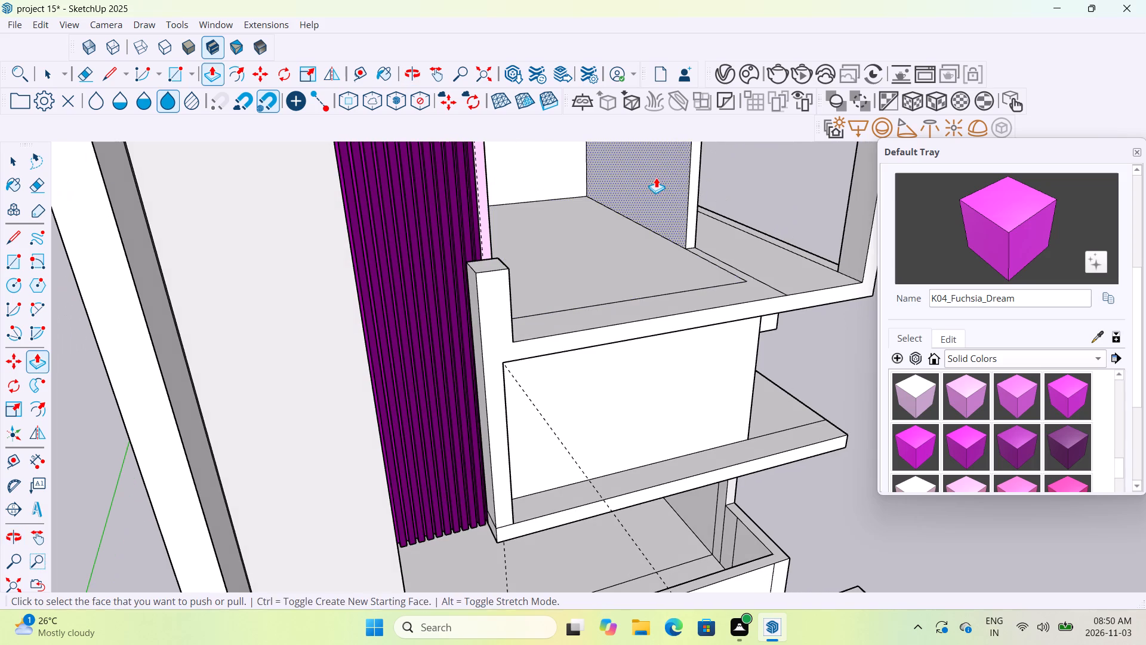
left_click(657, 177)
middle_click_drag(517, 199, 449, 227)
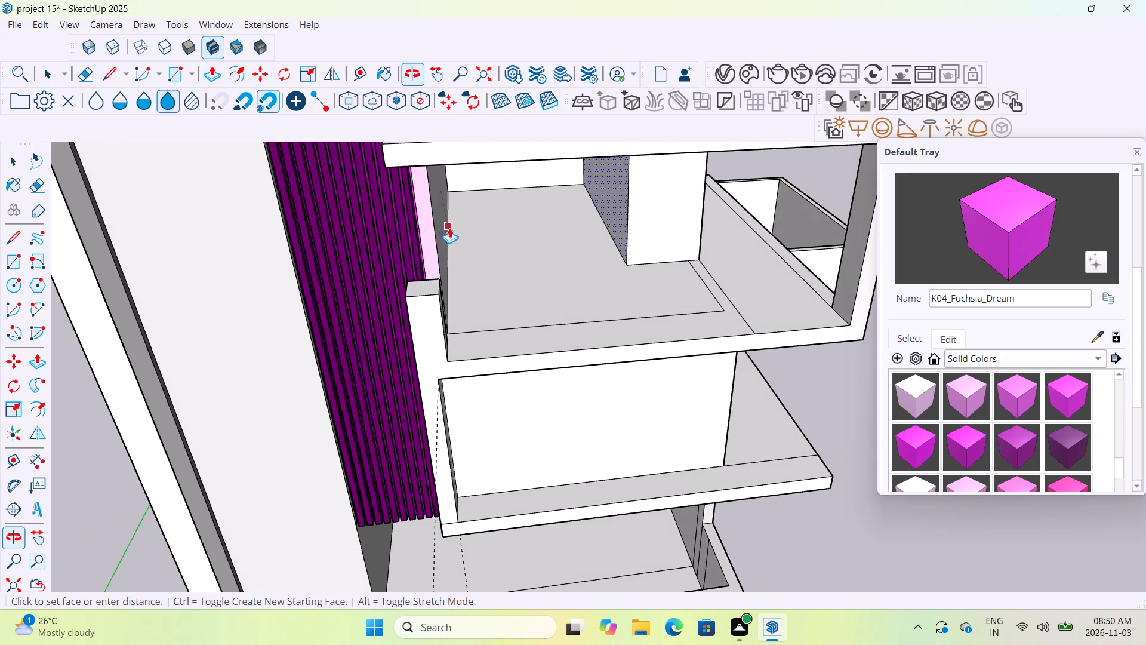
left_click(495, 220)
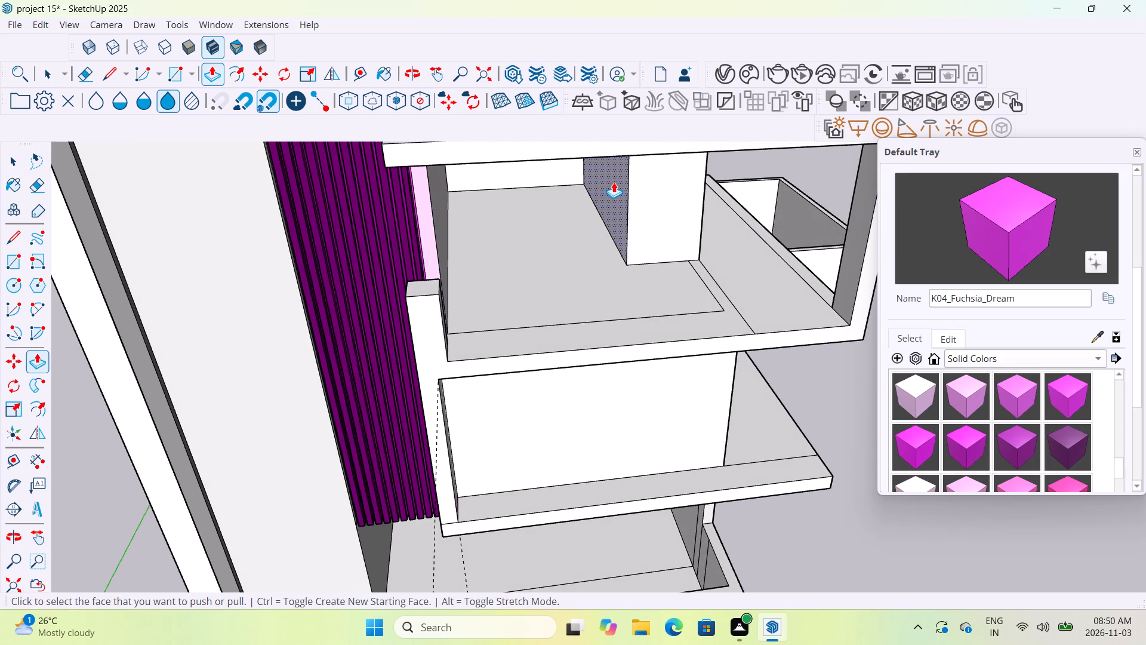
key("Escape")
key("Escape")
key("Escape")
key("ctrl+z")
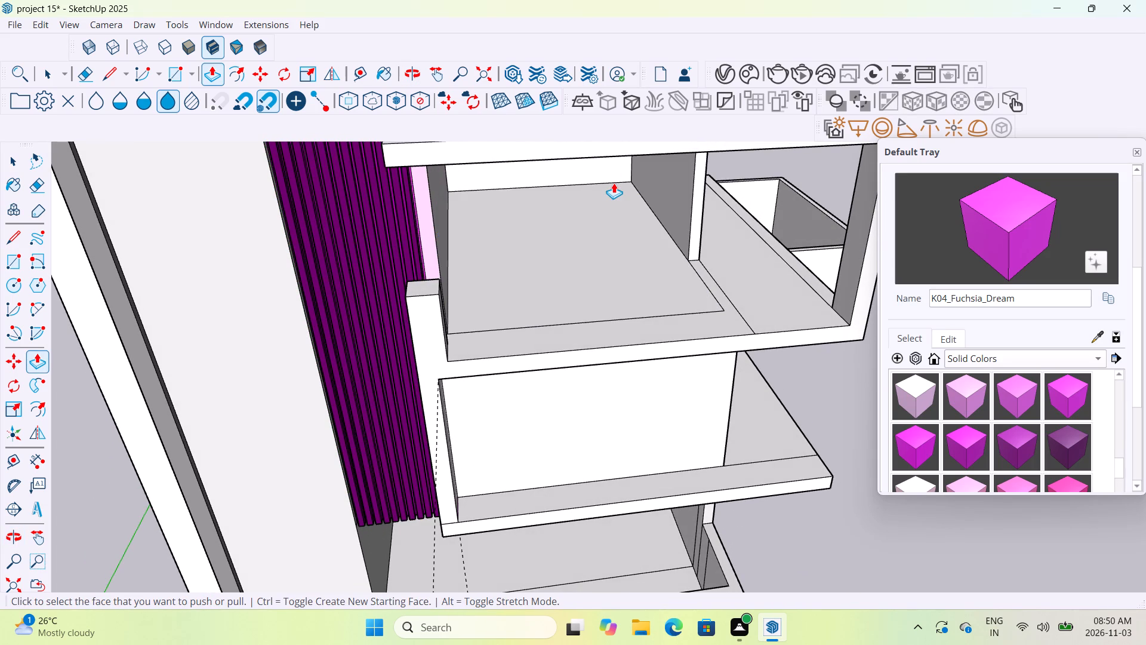
Draw a line across the open room's floor, parallel to the red axis, from the shorter side wall's end to the opposite wall.
scroll(620, 183, "up", 6)
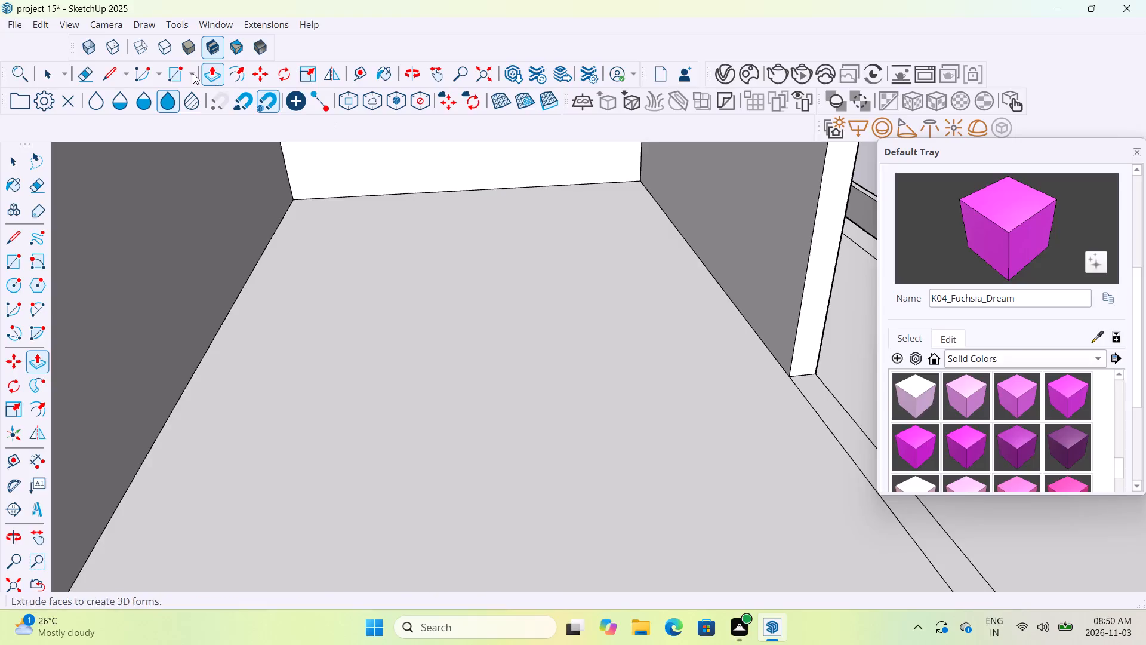
left_click(118, 73)
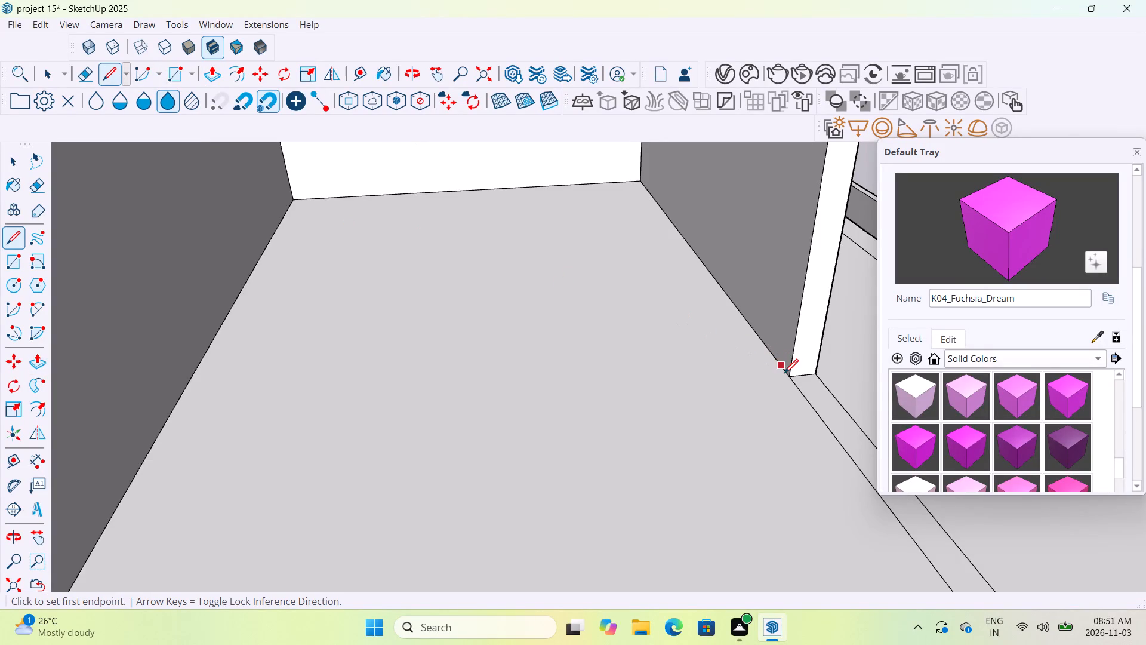
left_click(788, 376)
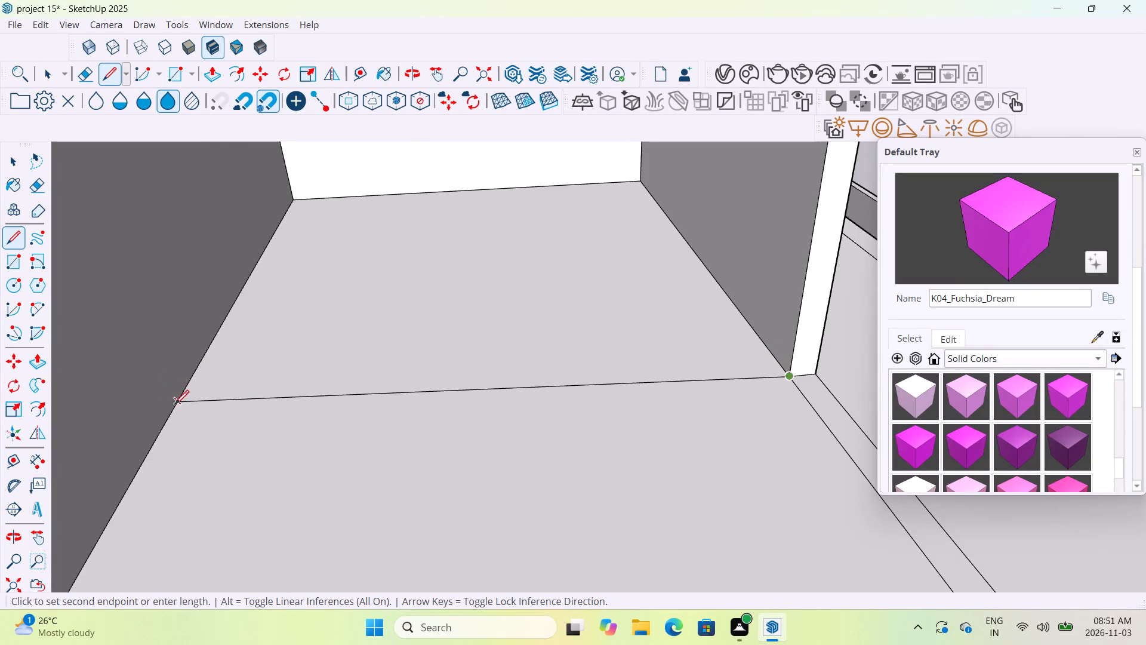
left_click(154, 450)
key("ctrl+z")
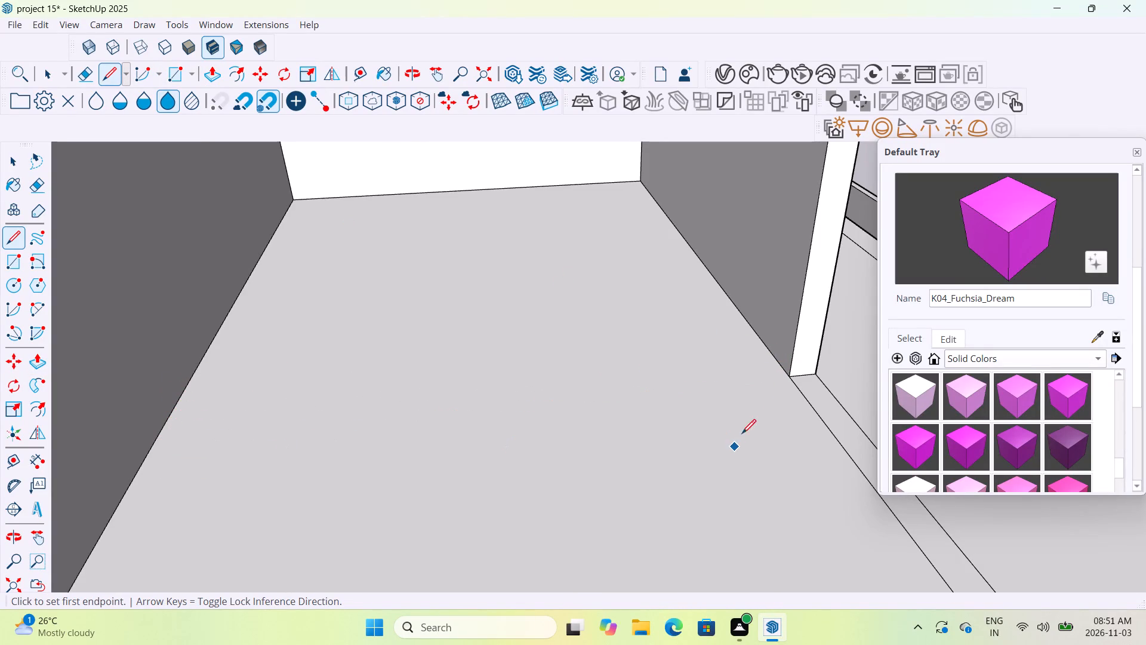
left_click(789, 377)
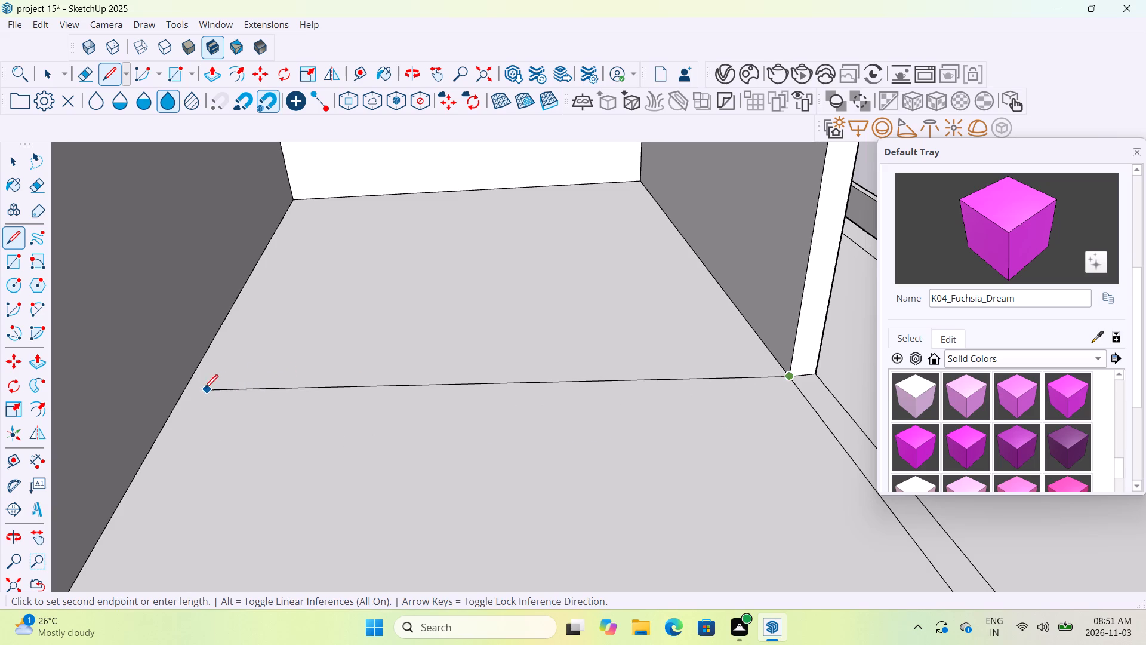
left_click(152, 444)
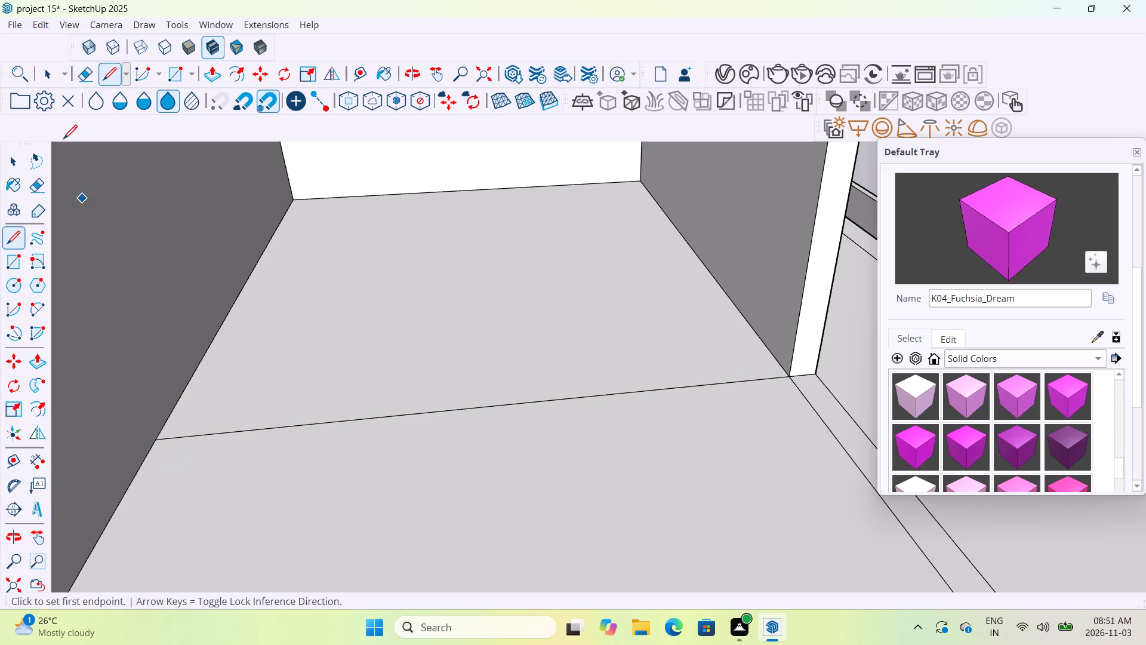
Offset the outline of the room's rear floor area inward by 9".
left_click(236, 75)
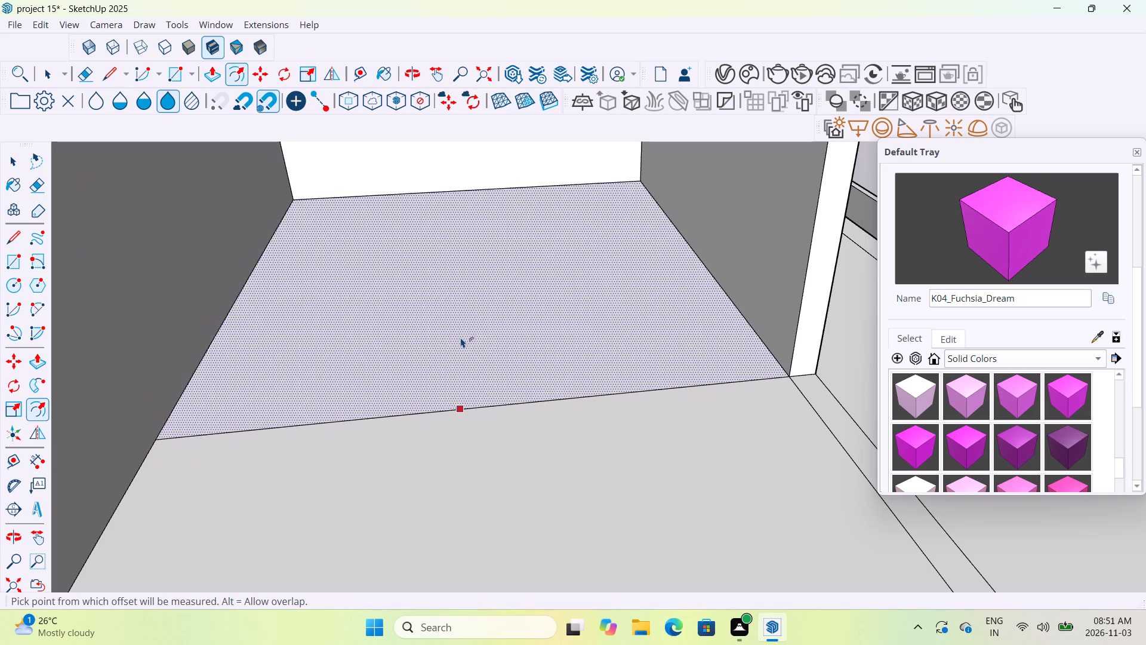
left_click(461, 337)
scroll(460, 317, "down", 7)
middle_click_drag(460, 317, 449, 235)
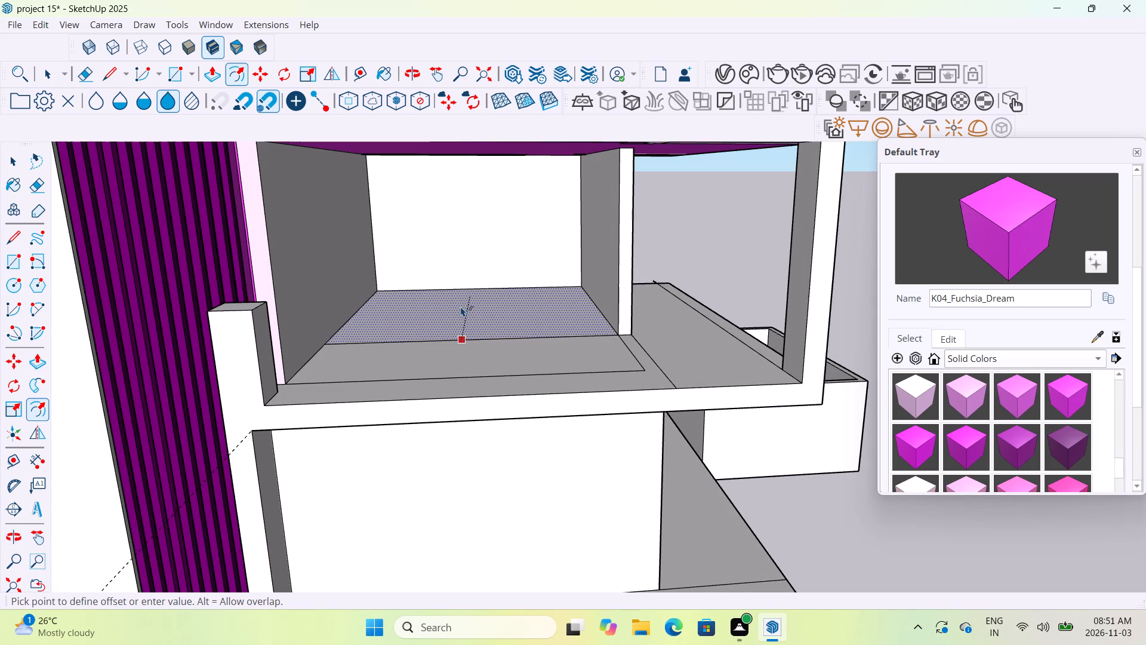
scroll(495, 319, "up", 4)
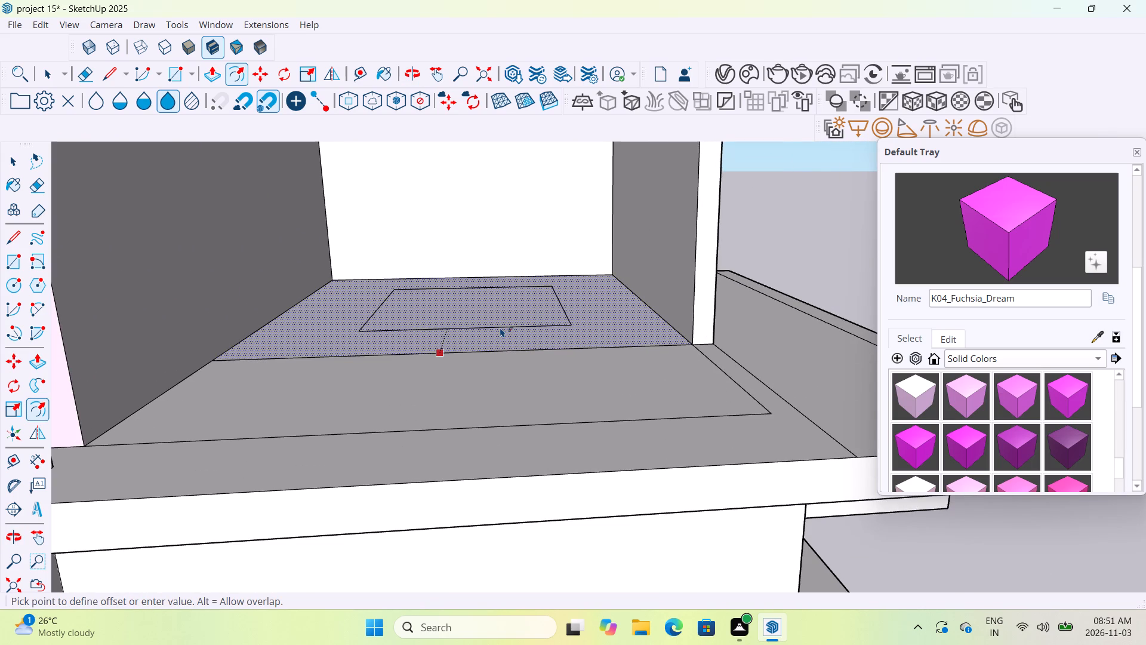
type("9\"")
key("Return")
Extend the front edge of the inner offset rectangle with short lines to both side walls, closing off a front floor strip.
scroll(500, 327, "up", 1)
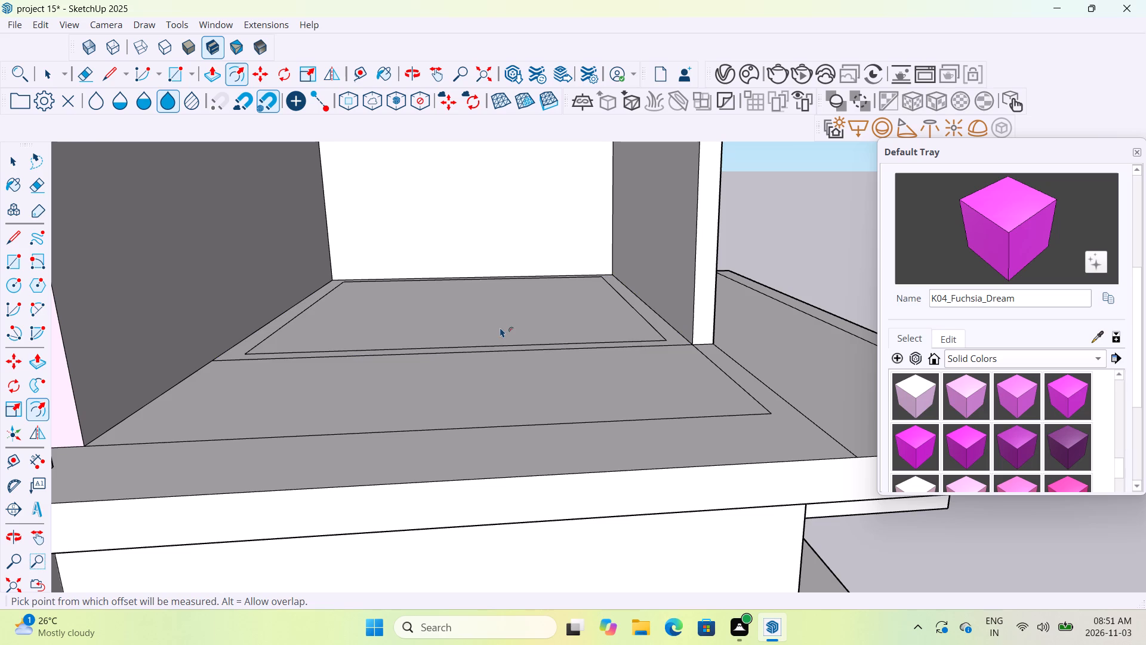
scroll(500, 327, "up", 2)
middle_click_drag(500, 327, 507, 397)
scroll(507, 397, "down", 6)
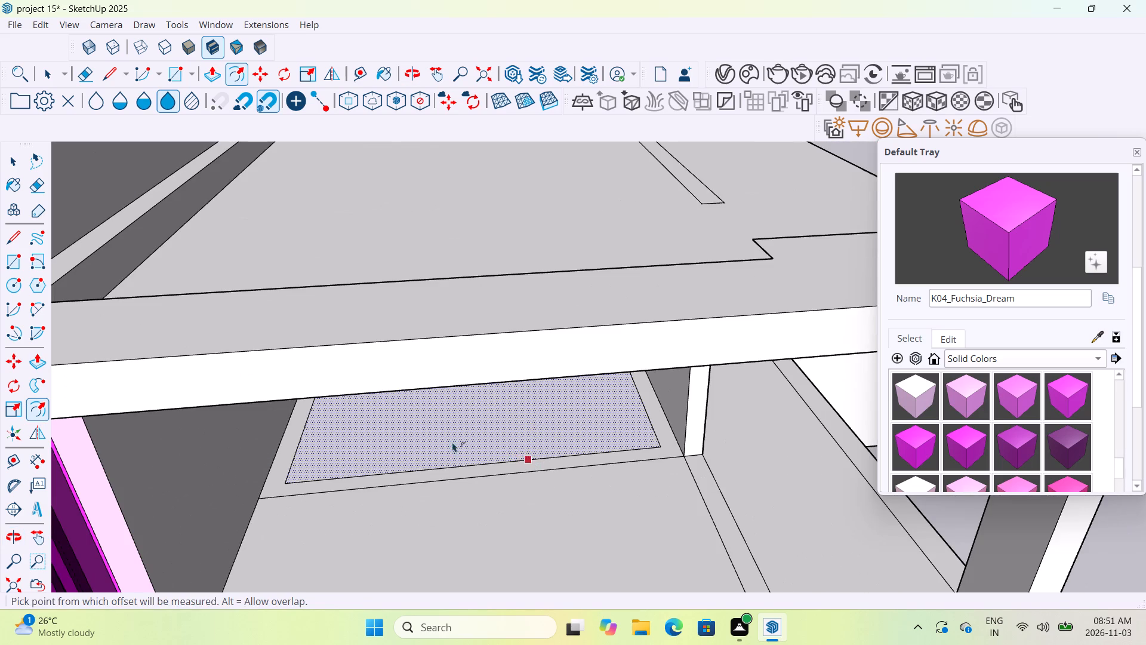
left_click(116, 82)
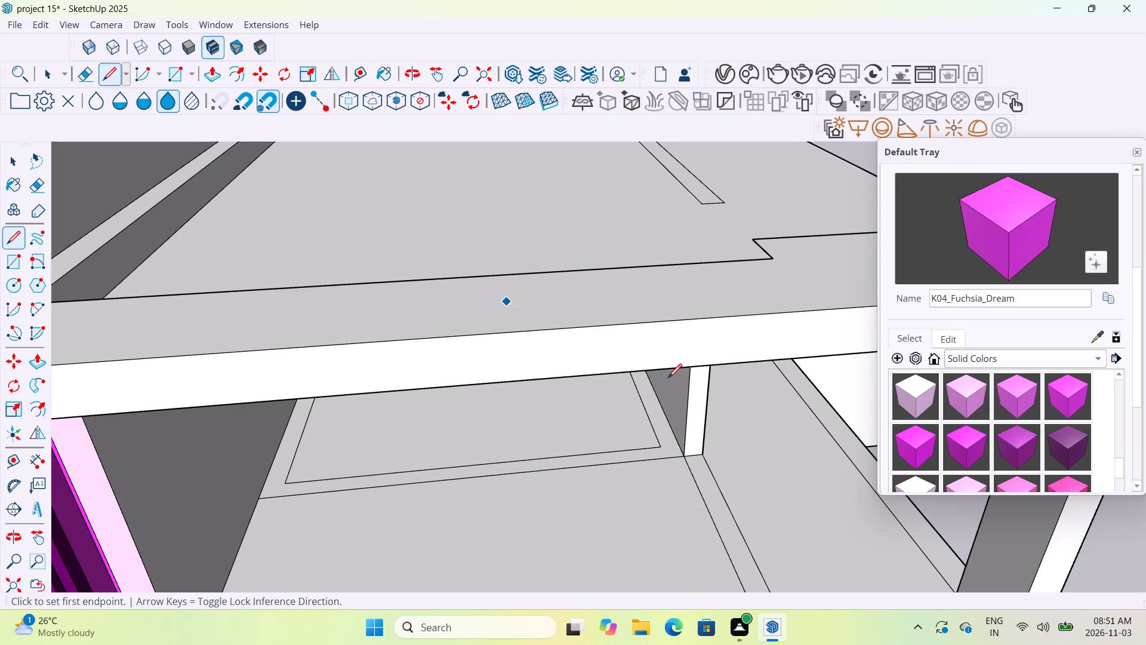
left_click(658, 449)
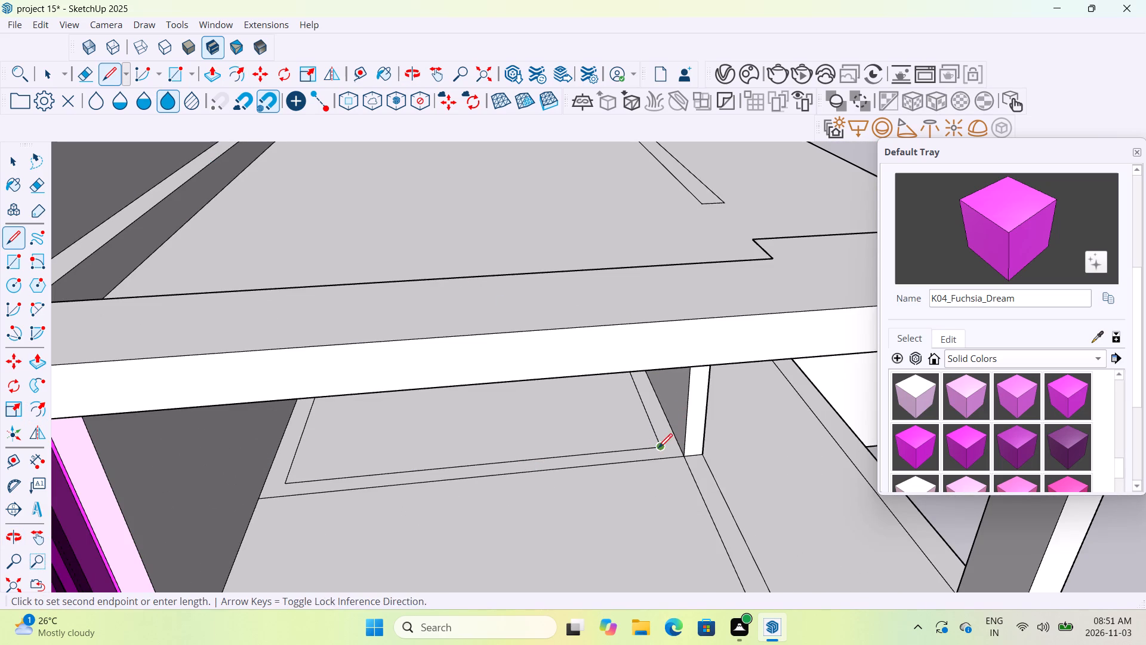
left_click(676, 448)
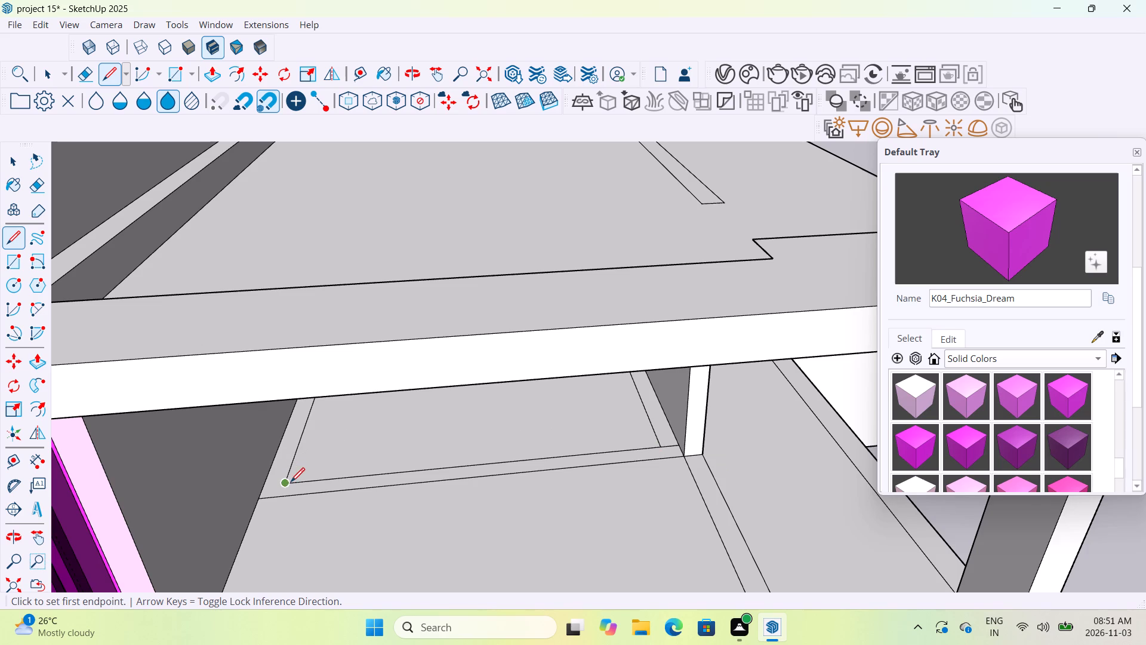
left_click(290, 485)
left_click(266, 484)
Push/Pull the front floor strip up to the purple ceiling as a wall between the room's two side walls.
left_click(220, 78)
scroll(451, 448, "up", 3)
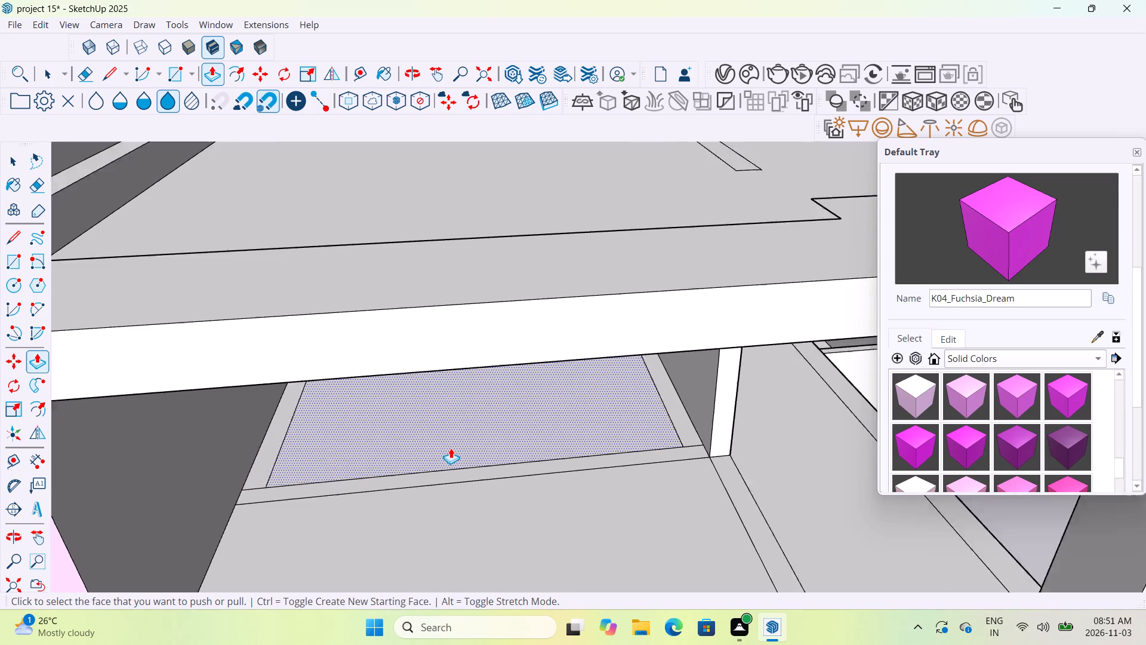
scroll(451, 448, "up", 2)
left_click(469, 488)
scroll(476, 415, "down", 5)
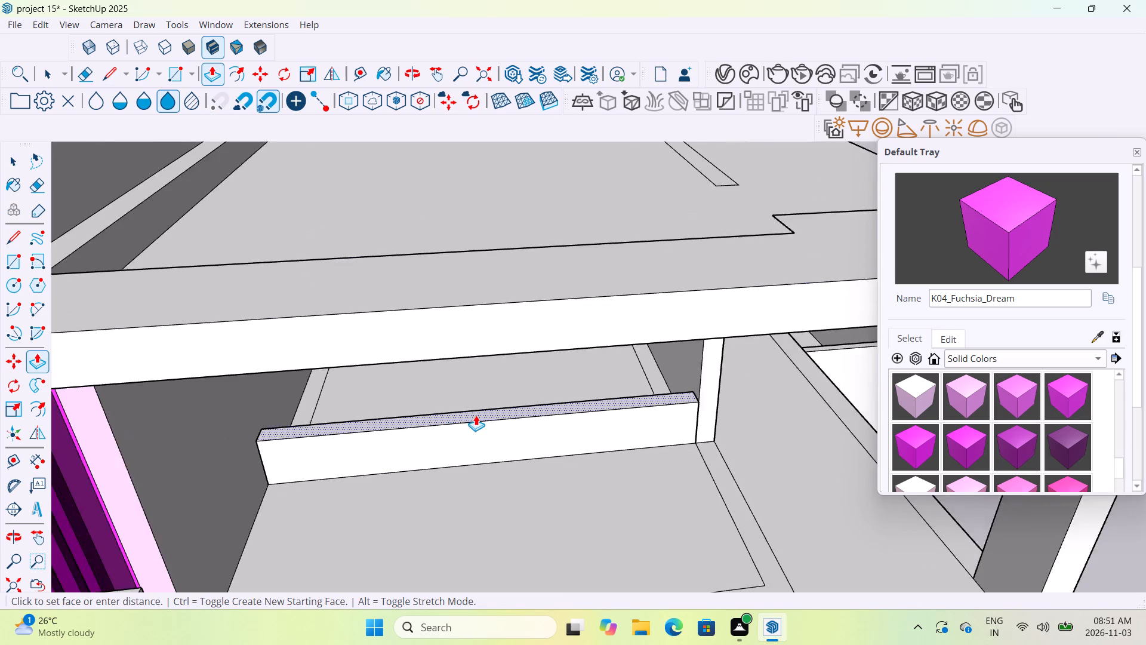
scroll(476, 415, "down", 5)
middle_click_drag(476, 413, 451, 272)
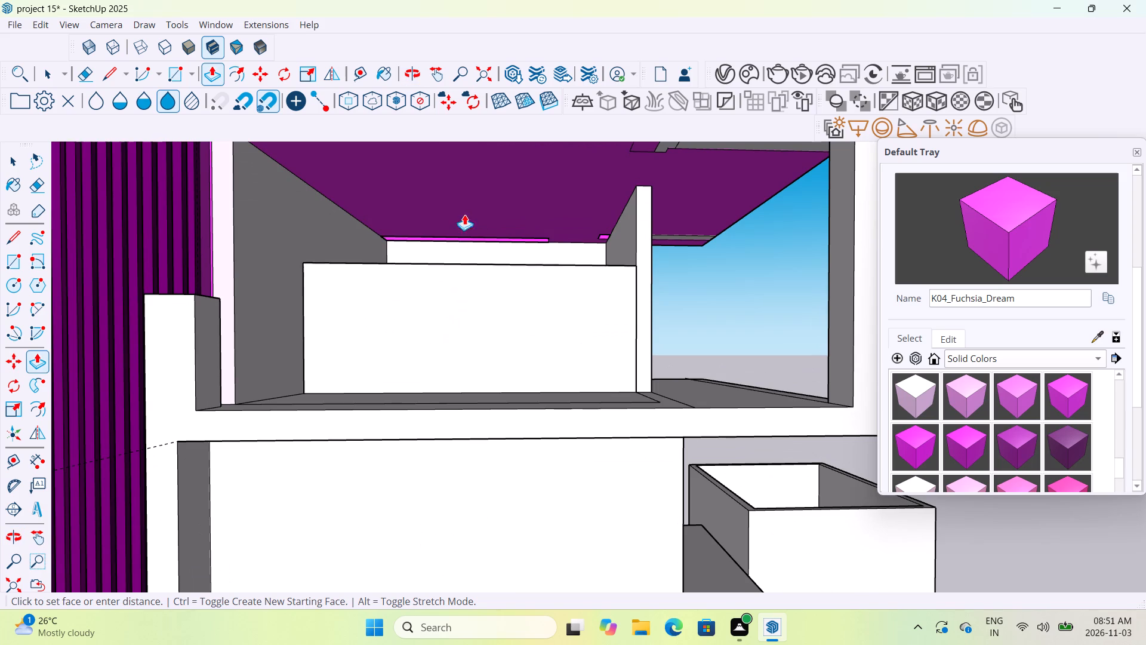
middle_click_drag(470, 193, 482, 229)
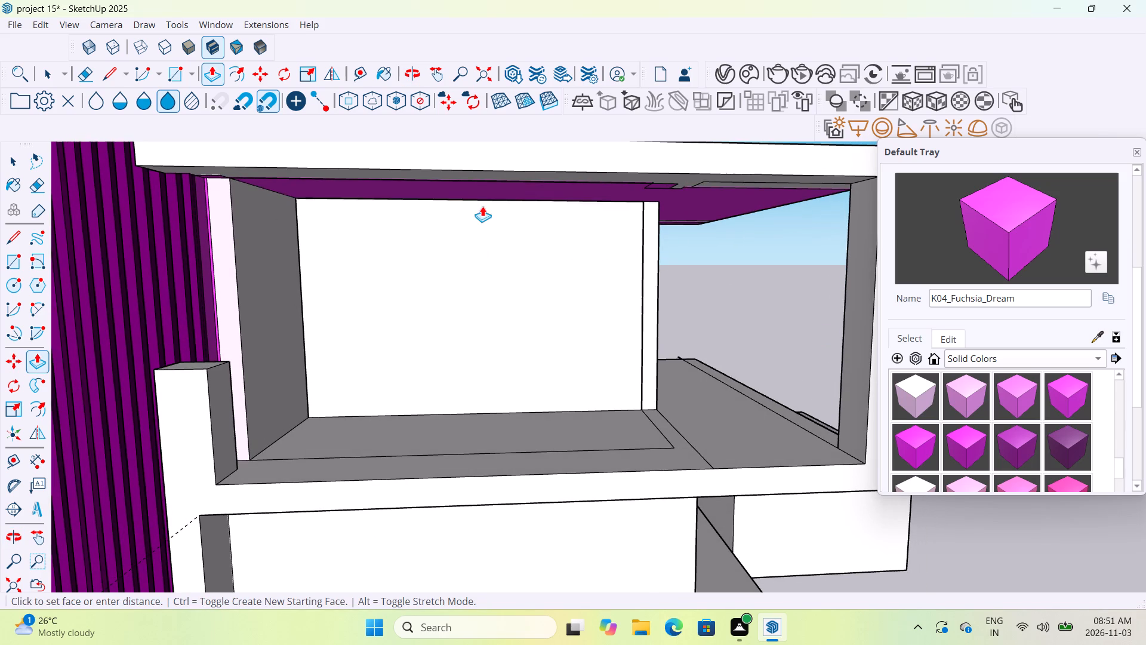
left_click(483, 193)
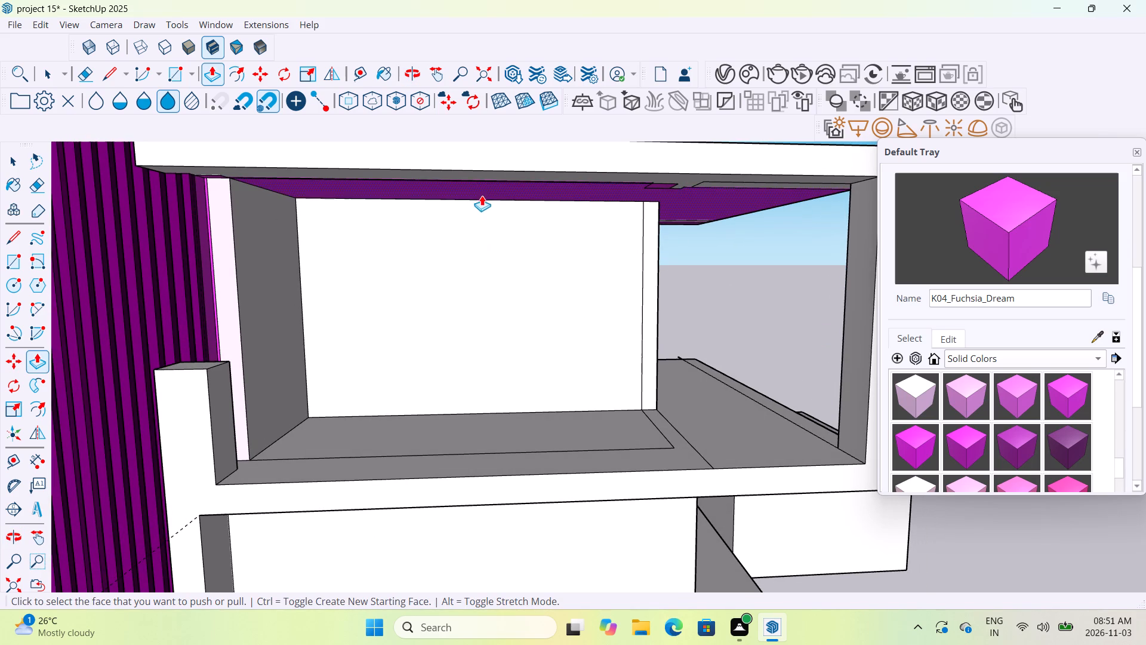
Paint the open room's purple ceiling and the small purple patch at its front edge with M00_Soft_Cloud.
scroll(205, 255, "up", 5)
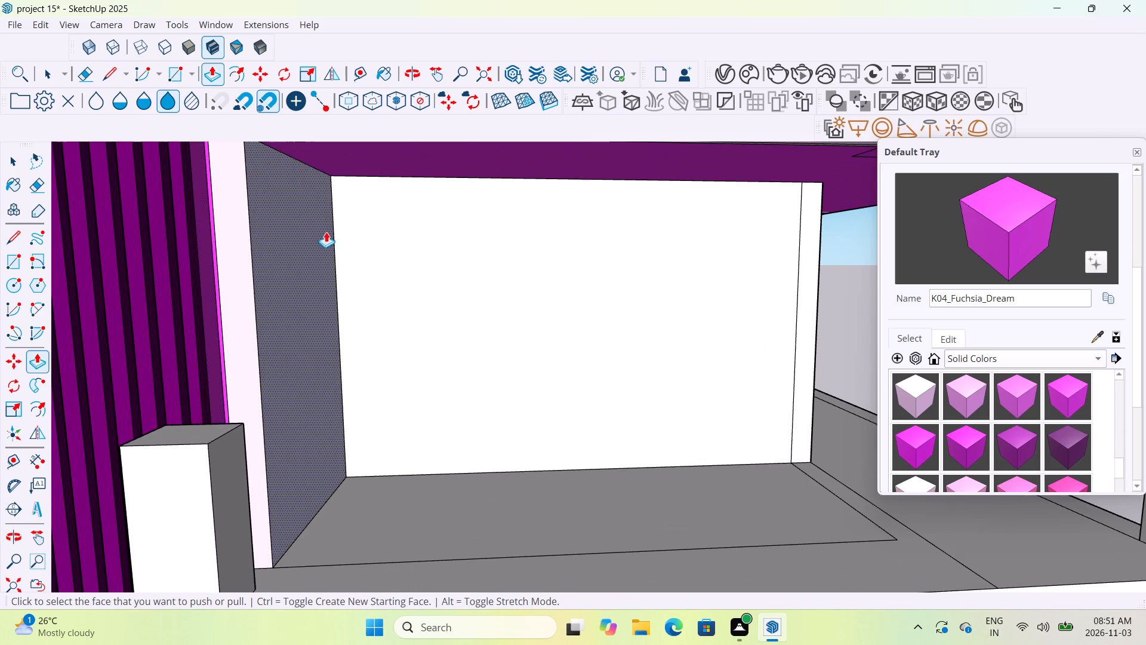
scroll(328, 235, "down", 5)
middle_click_drag(386, 198, 399, 162)
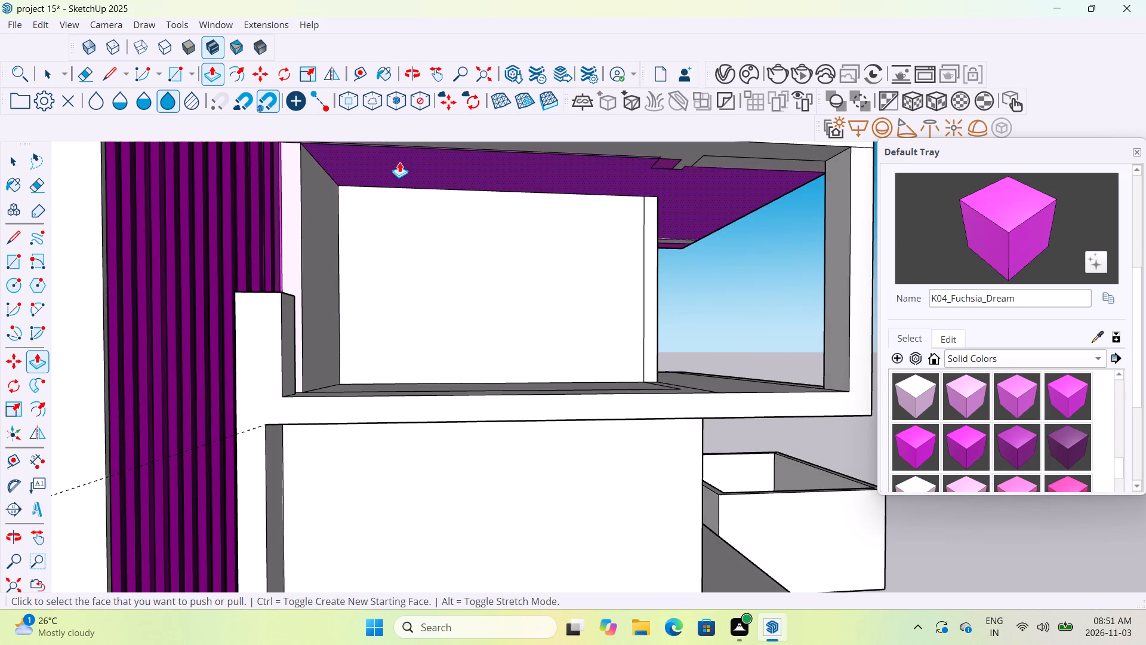
scroll(942, 401, "down", 5)
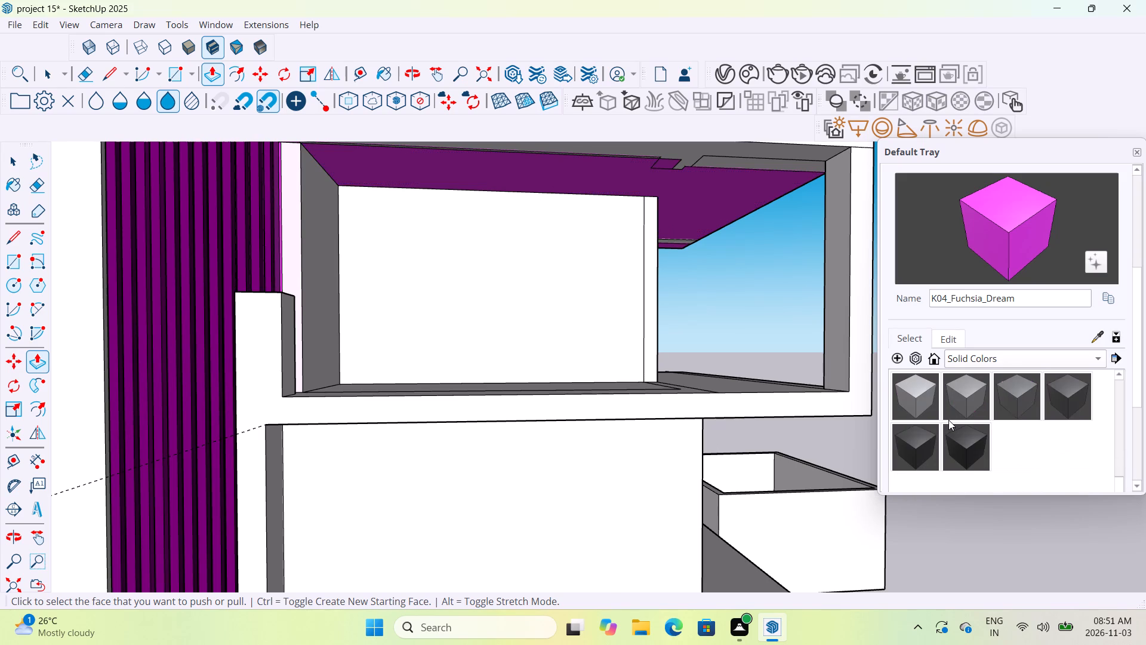
scroll(948, 420, "up", 2)
left_click(916, 453)
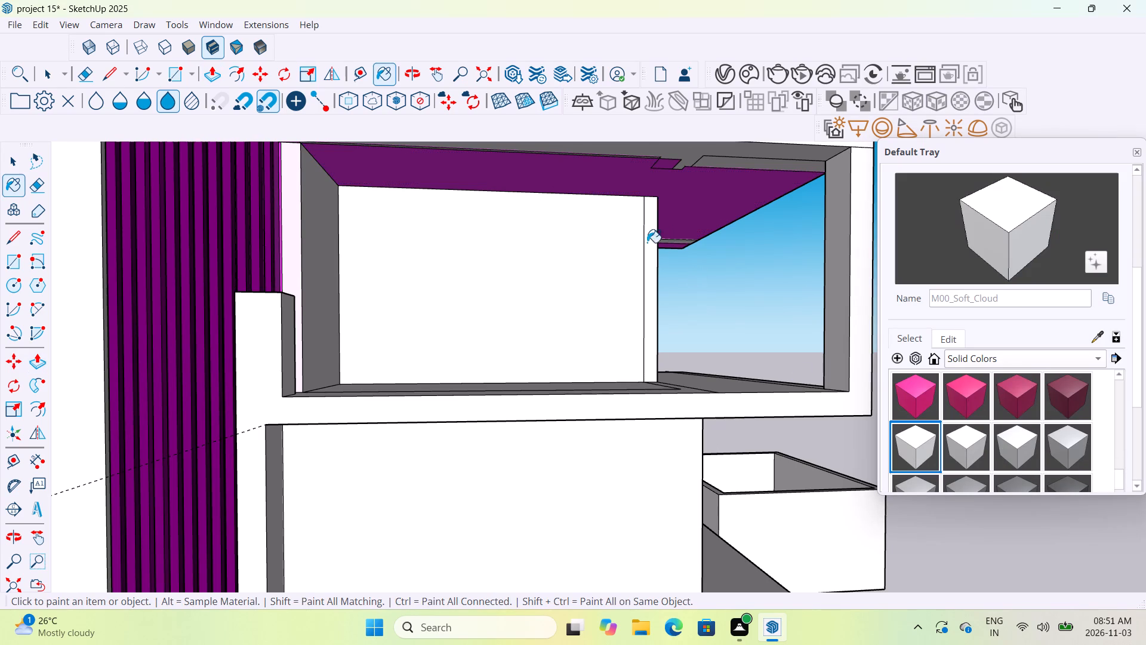
left_click(604, 176)
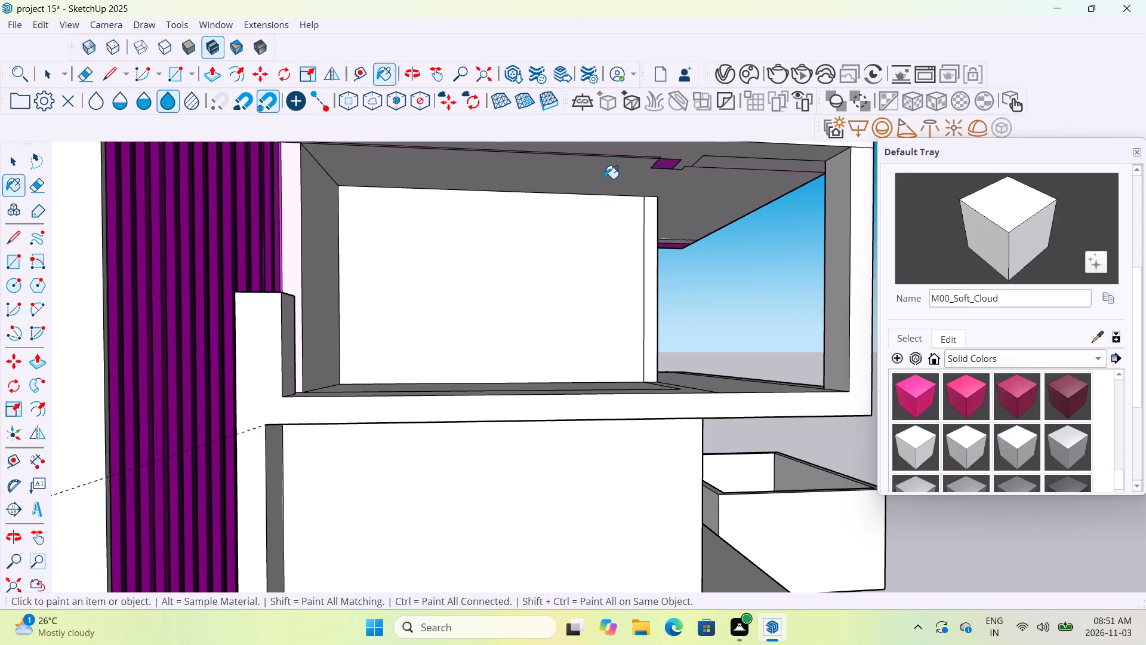
left_click(664, 162)
Paint the remaining purple strip at the far rear end of the open room's ceiling with M00_Soft_Cloud.
scroll(663, 162, "up", 3)
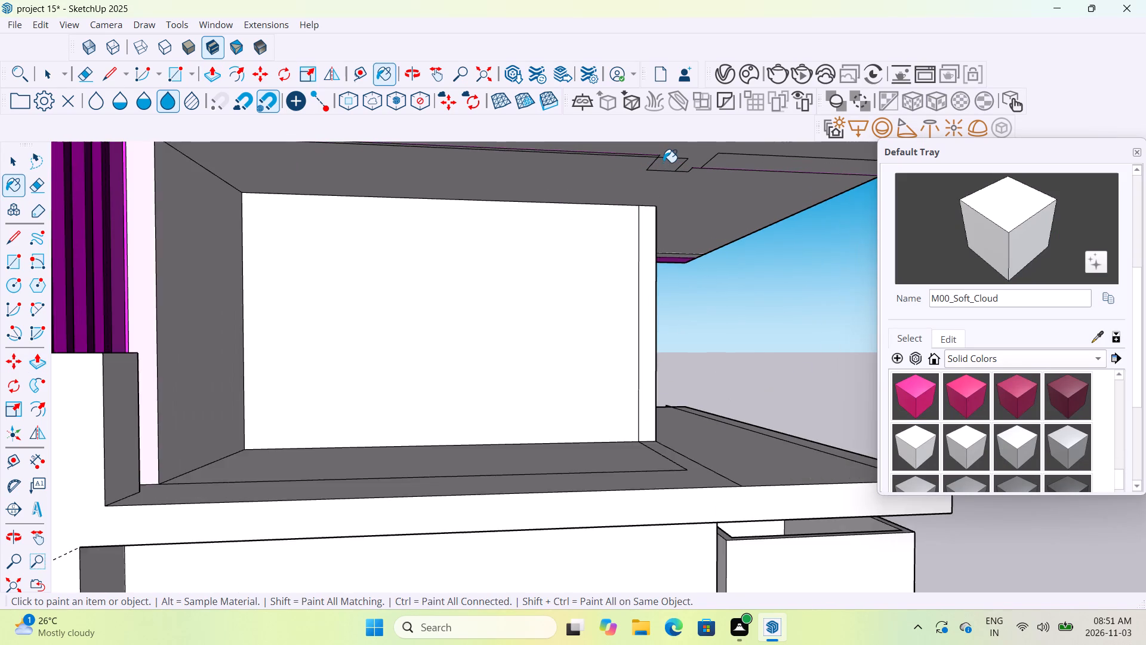
scroll(663, 162, "up", 2)
scroll(651, 163, "down", 1)
middle_click_drag(651, 171, 651, 162)
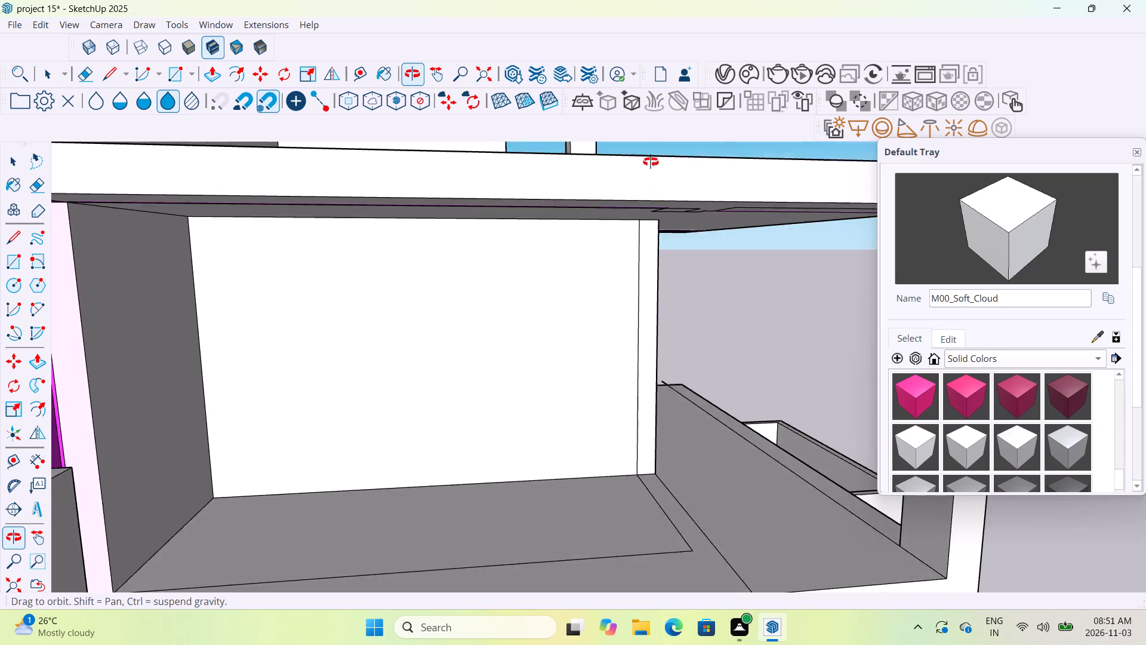
middle_click_drag(651, 162, 651, 139)
left_click(679, 291)
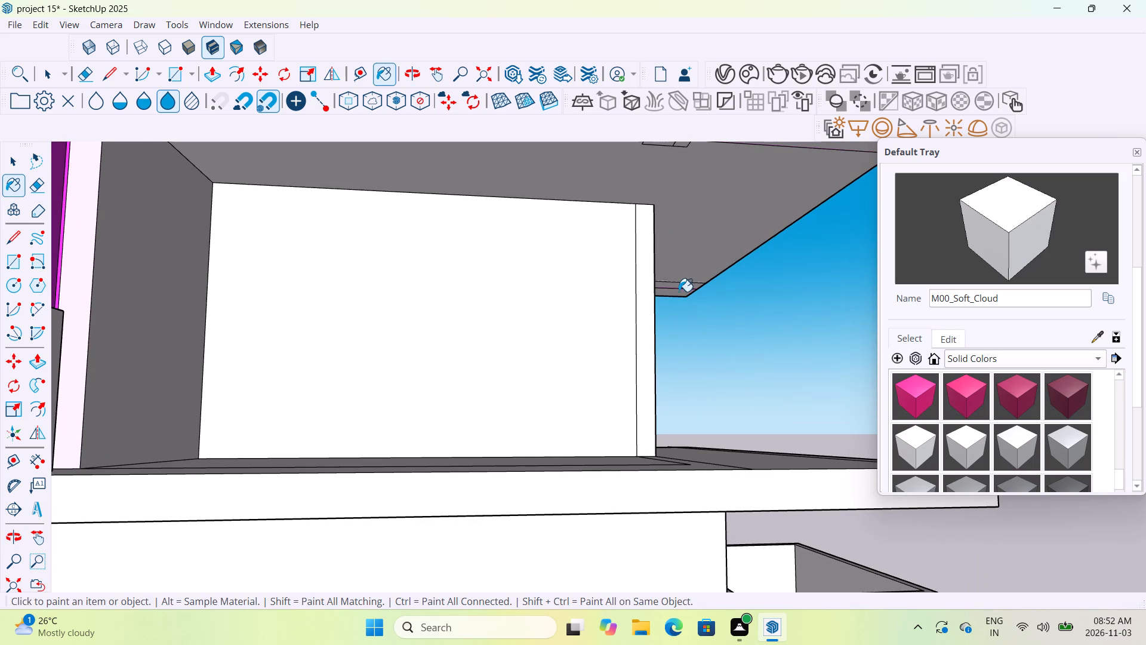
Paint the small purple soffit patch above the pale pink strip beside the slatted panel with M00_Soft_Cloud.
scroll(662, 285, "down", 6)
scroll(521, 214, "up", 8)
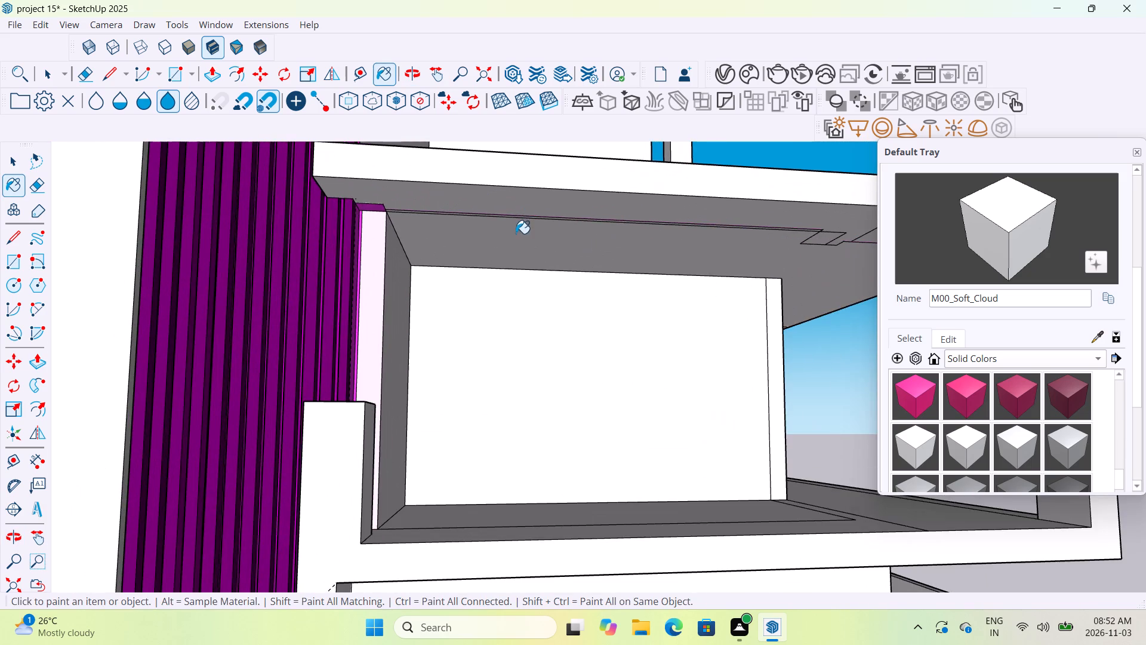
middle_click_drag(516, 233, 530, 171)
scroll(530, 171, "down", 3)
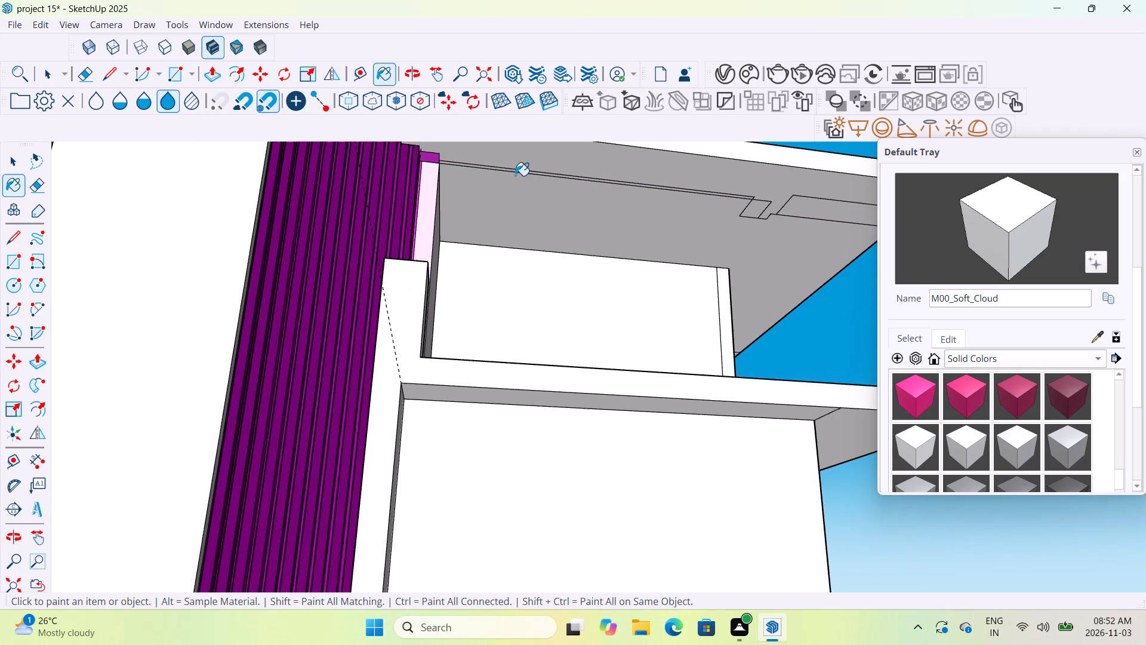
left_click(434, 159)
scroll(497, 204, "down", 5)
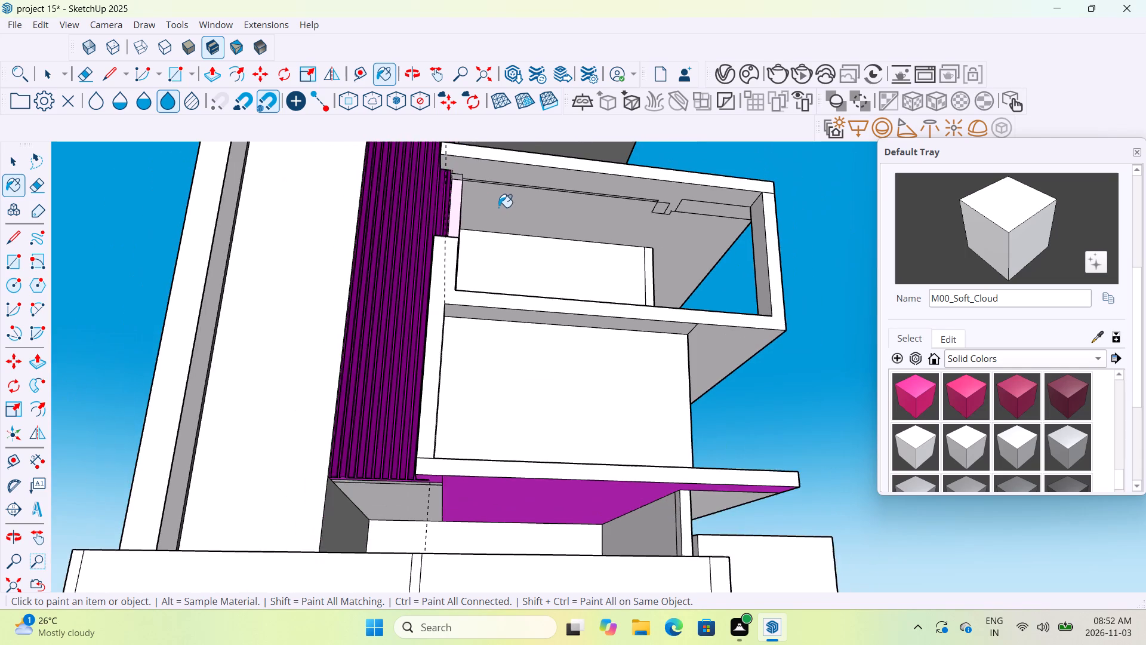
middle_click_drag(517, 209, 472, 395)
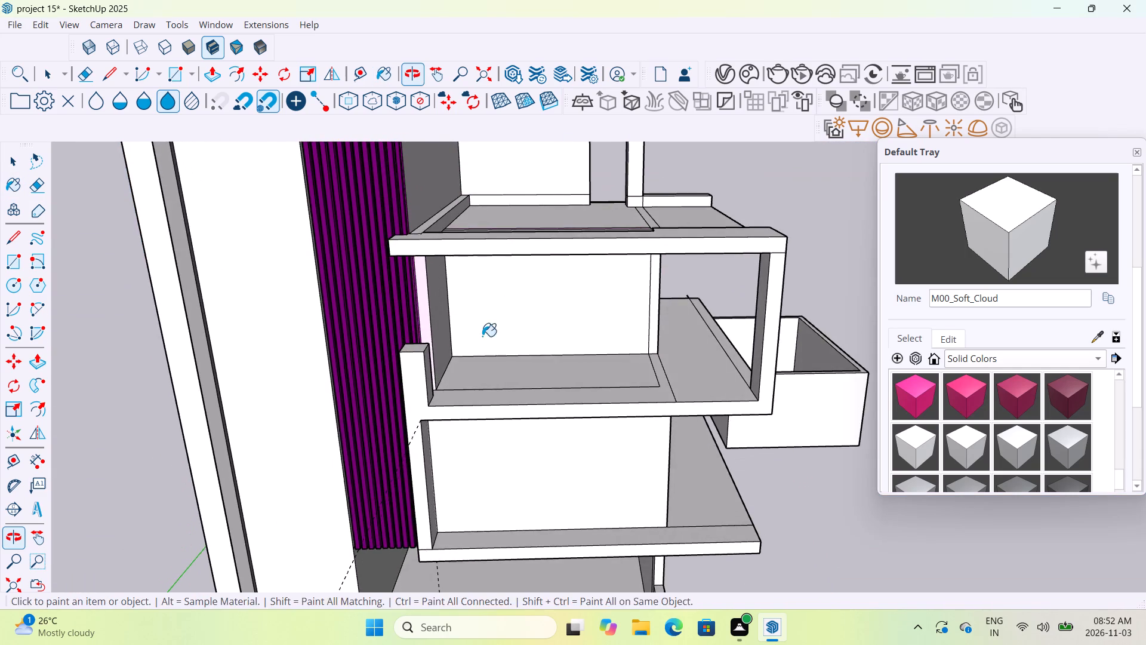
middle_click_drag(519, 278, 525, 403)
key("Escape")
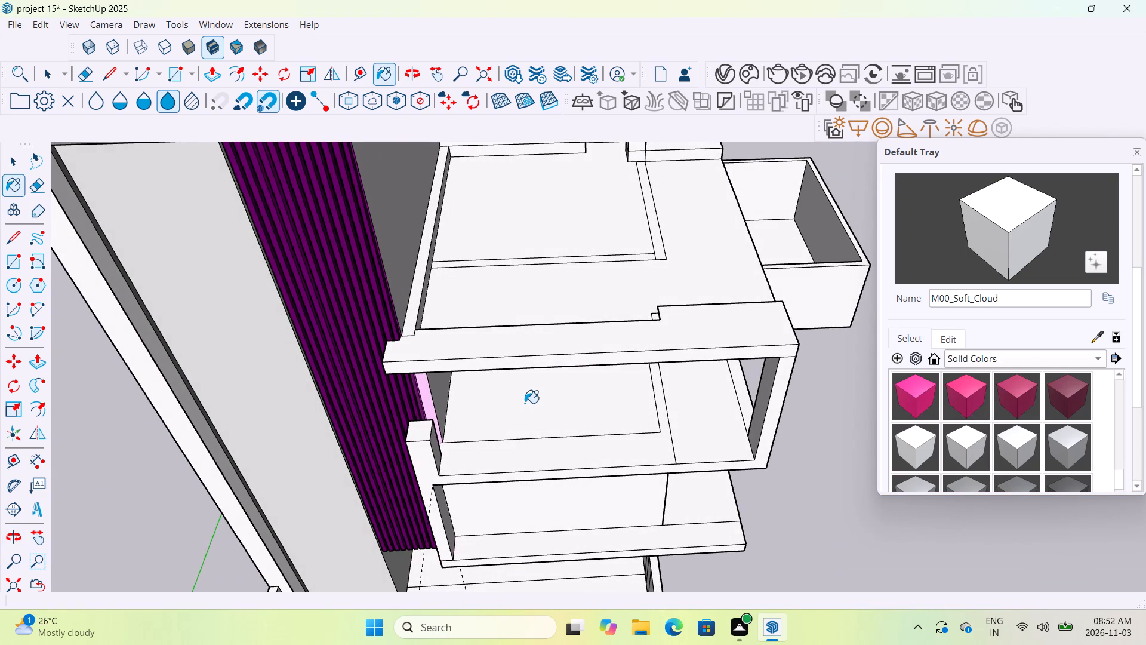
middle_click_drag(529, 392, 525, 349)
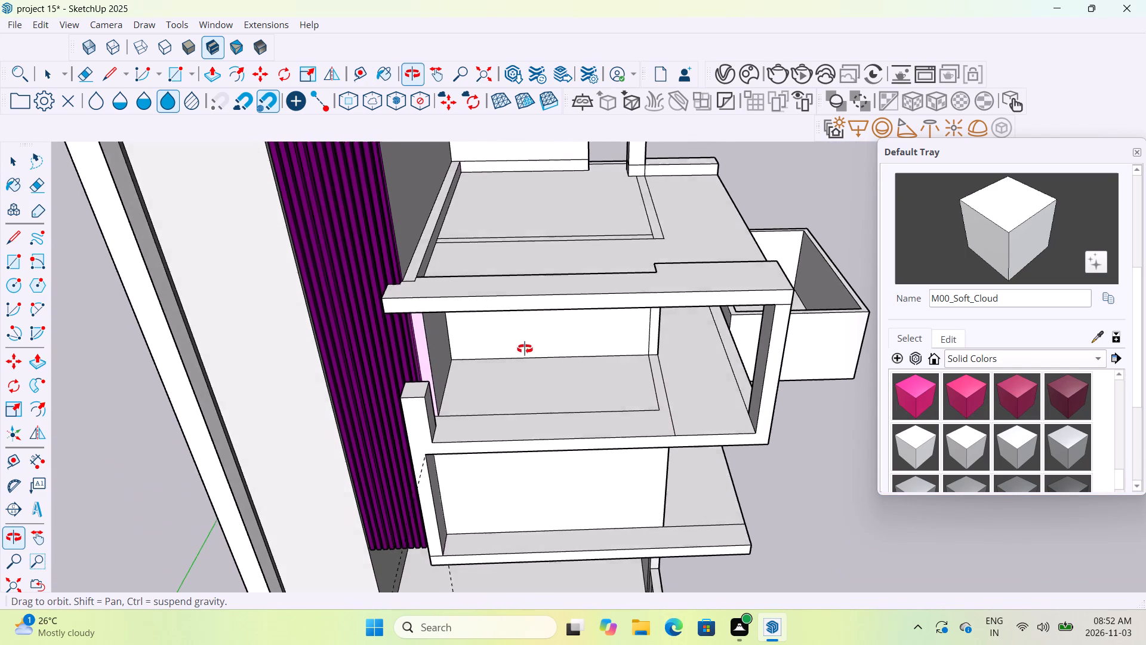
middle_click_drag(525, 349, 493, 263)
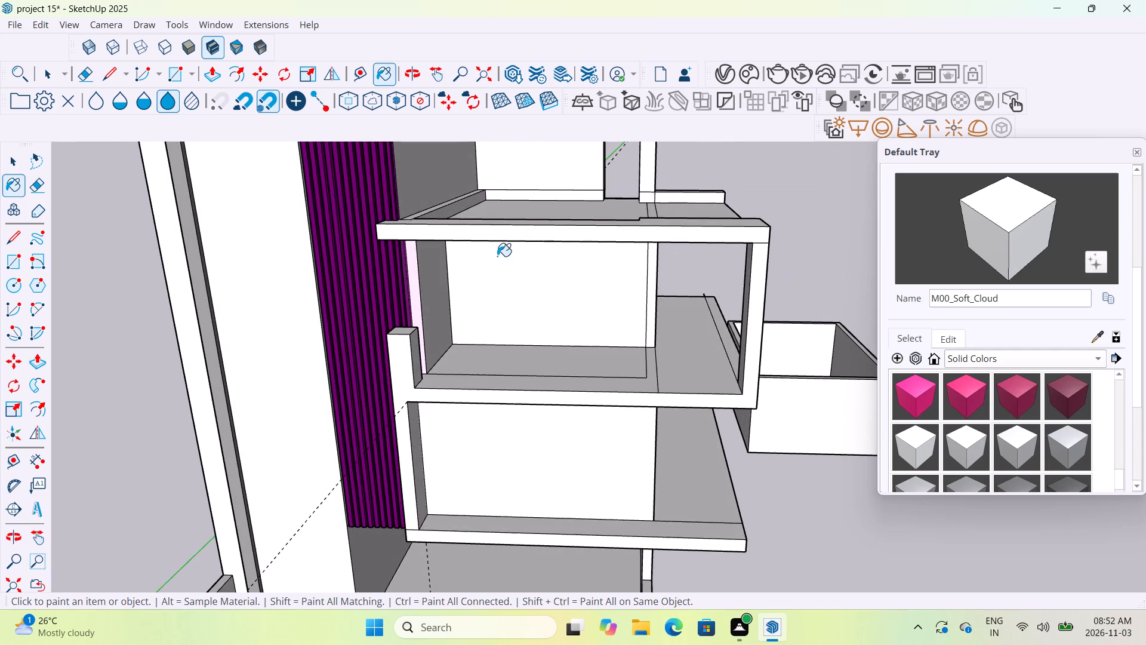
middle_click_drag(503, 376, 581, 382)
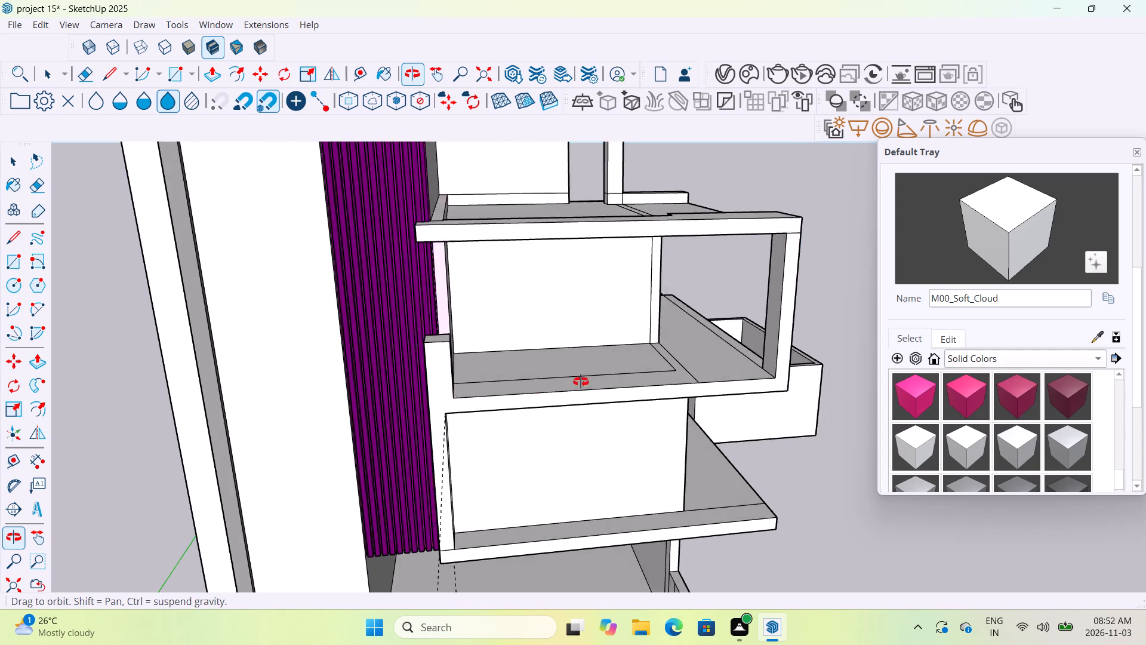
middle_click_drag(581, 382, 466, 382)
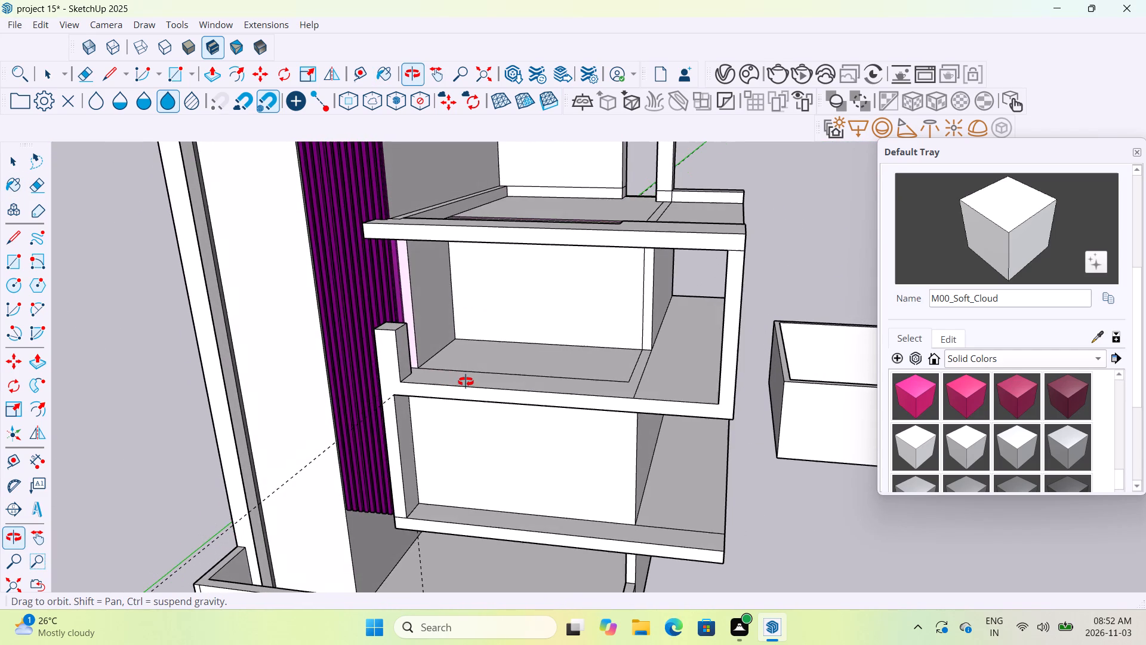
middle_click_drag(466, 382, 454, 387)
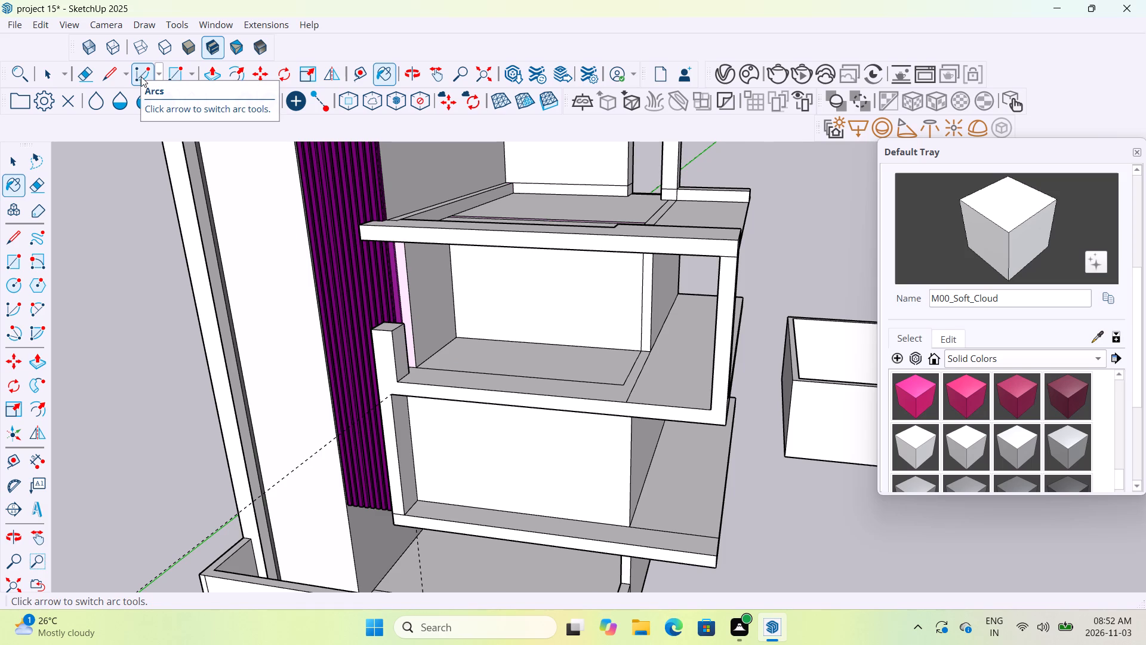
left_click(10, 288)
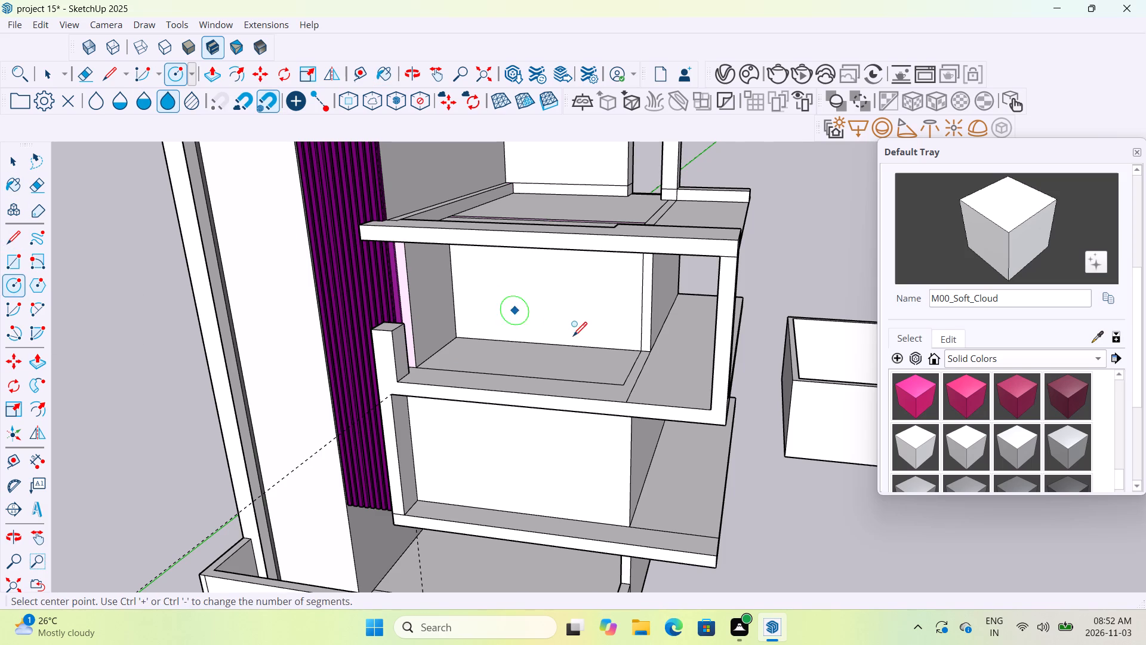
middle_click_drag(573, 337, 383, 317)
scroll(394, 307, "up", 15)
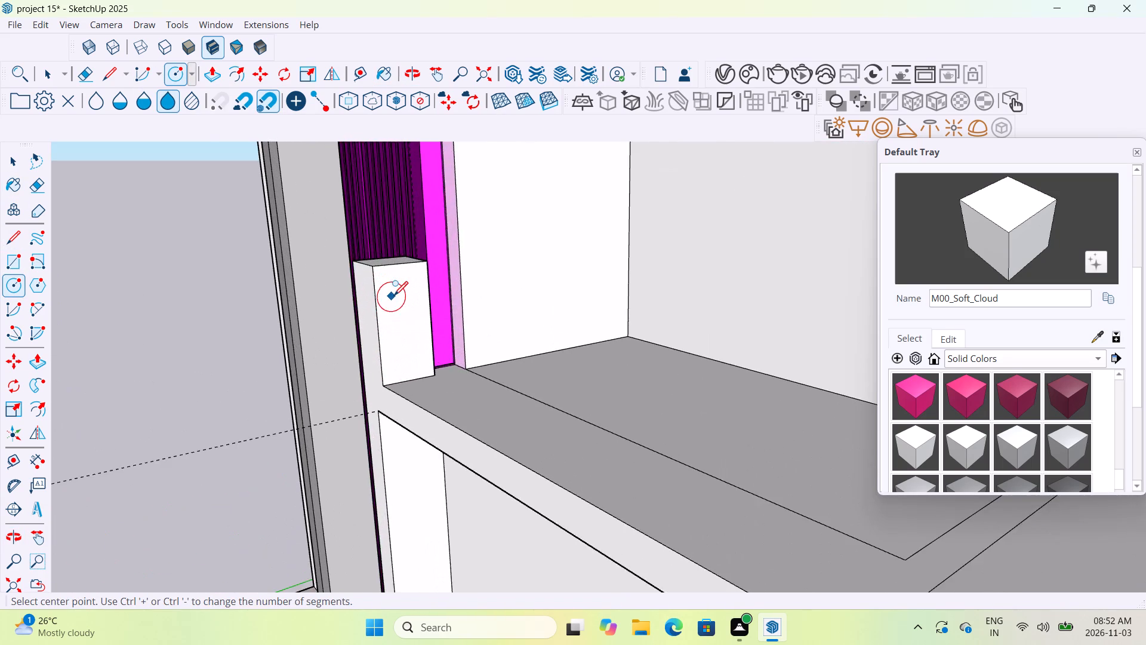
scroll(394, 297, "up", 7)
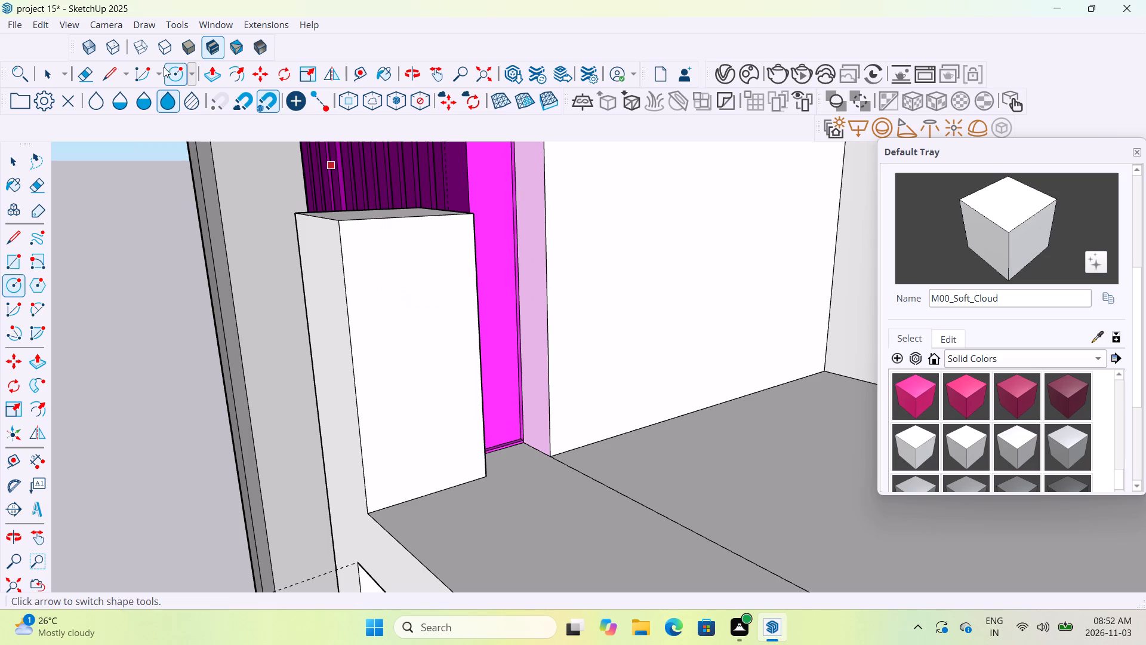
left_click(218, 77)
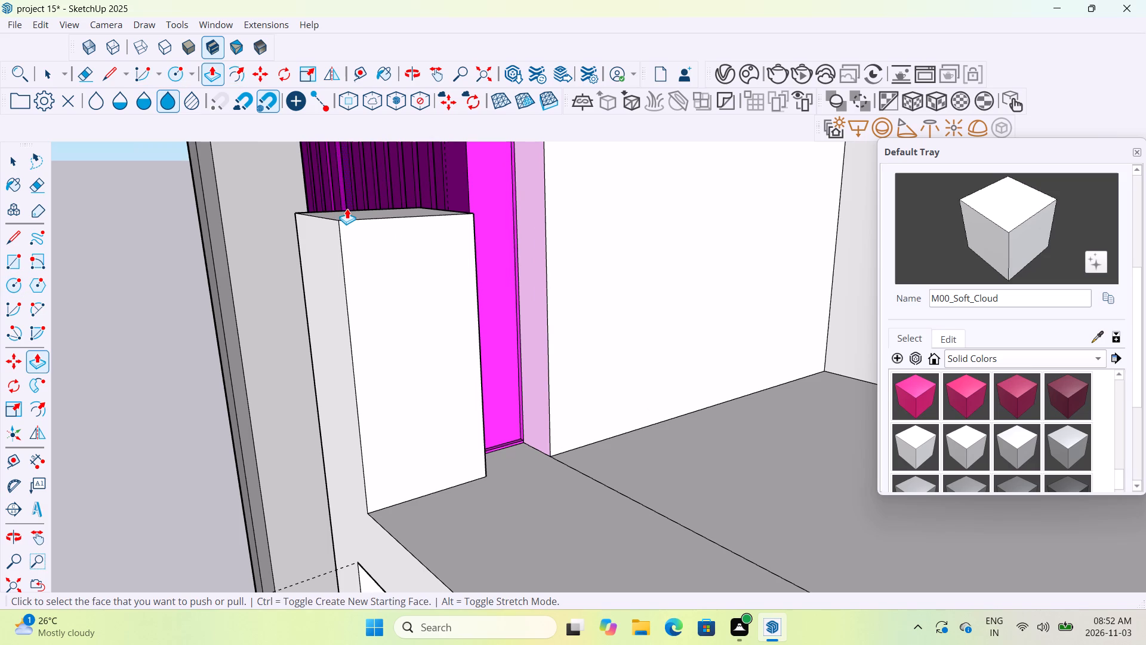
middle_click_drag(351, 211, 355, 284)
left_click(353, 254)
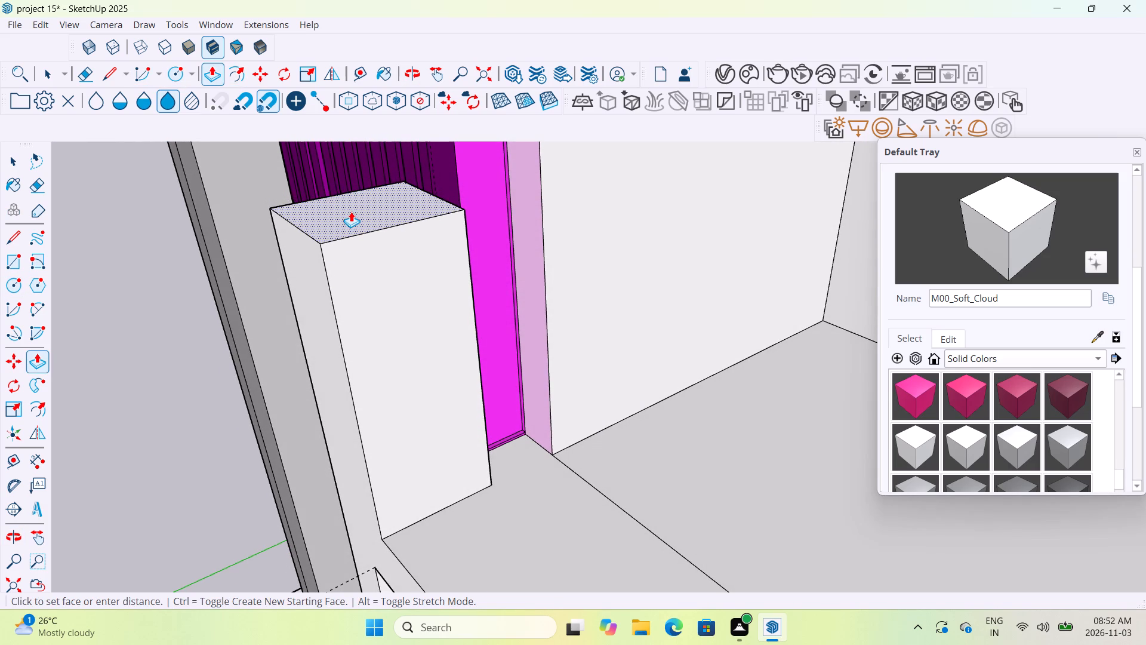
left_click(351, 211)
Draw a small circle near the top of the short post's inner face, facing the open room.
left_click(173, 76)
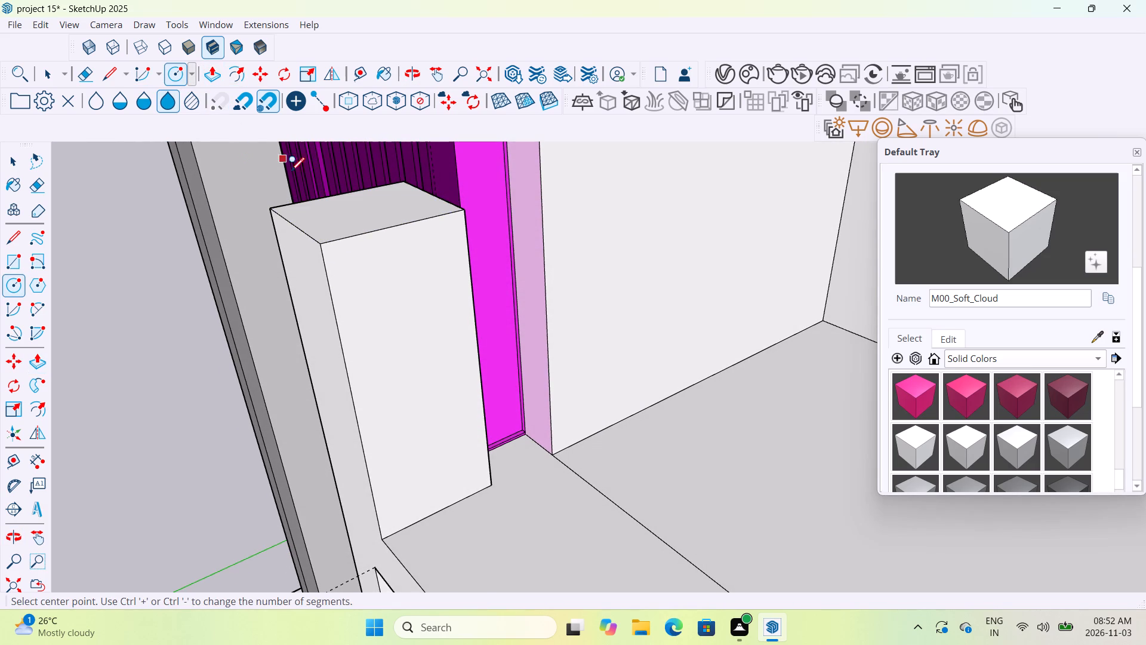
left_click(402, 269)
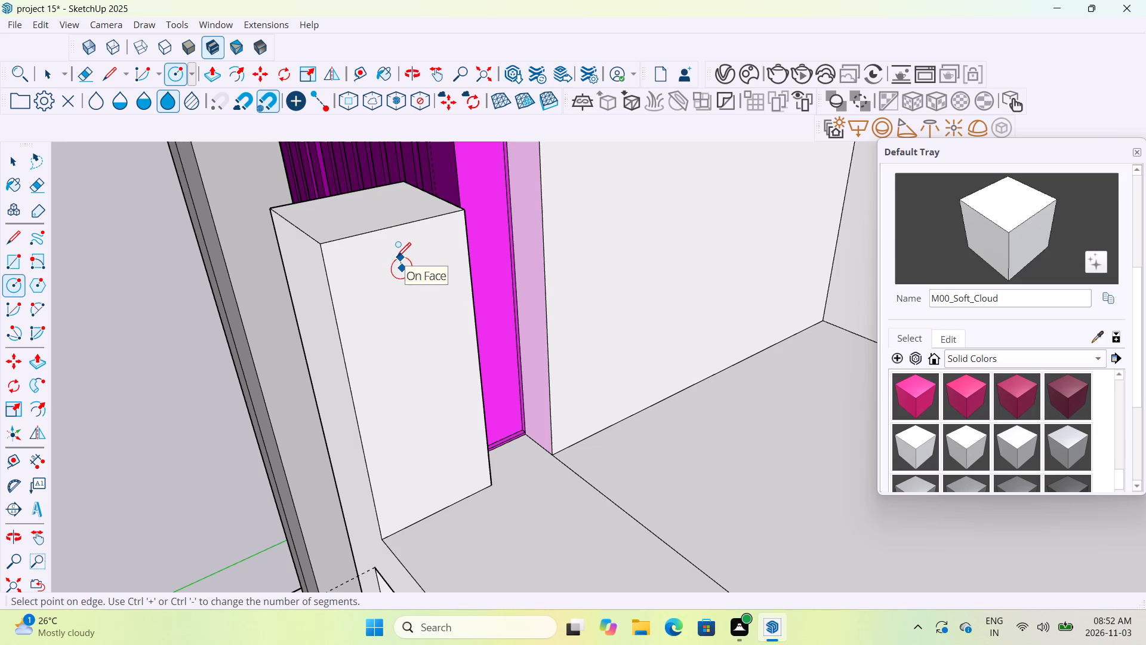
left_click(397, 258)
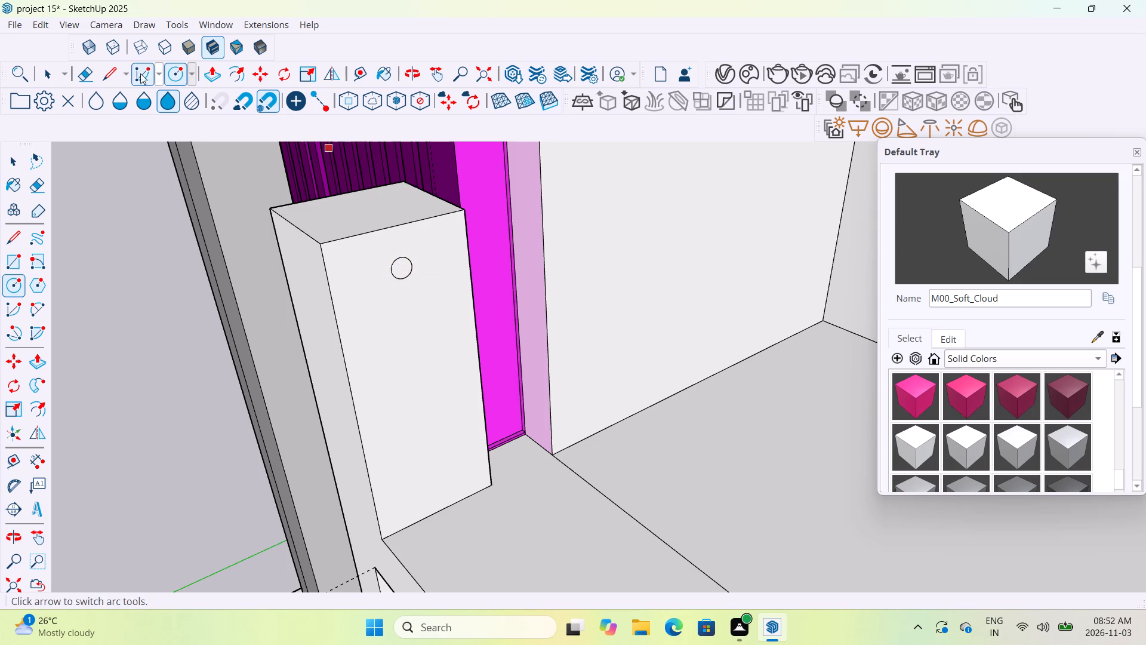
Draw a line parallel to the red axis from the circle's centre across the open front to the opposite side post.
left_click(115, 74)
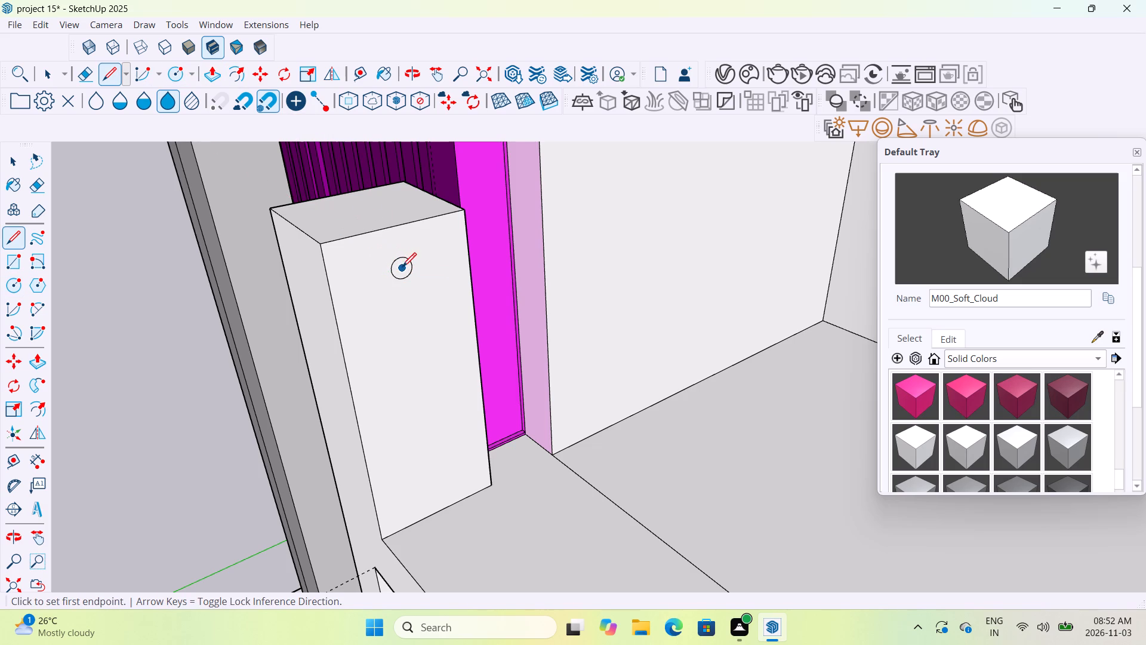
left_click(402, 268)
scroll(450, 319, "down", 20)
scroll(450, 319, "down", 3)
middle_click_drag(473, 346, 673, 380)
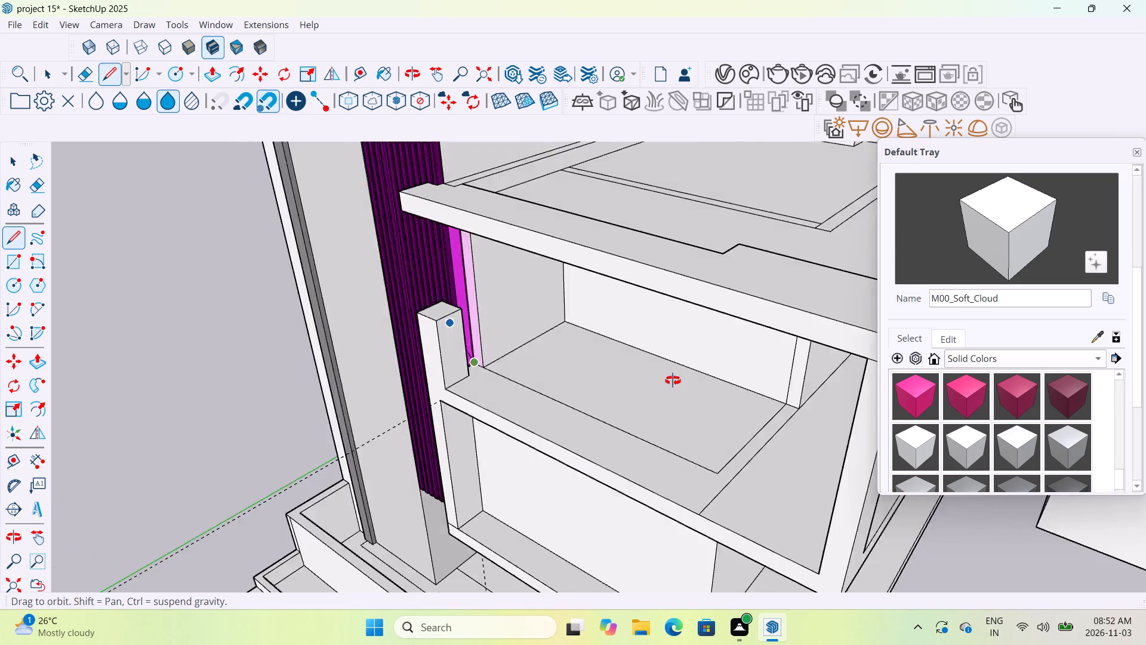
middle_click_drag(673, 380, 763, 392)
scroll(763, 392, "down", 12)
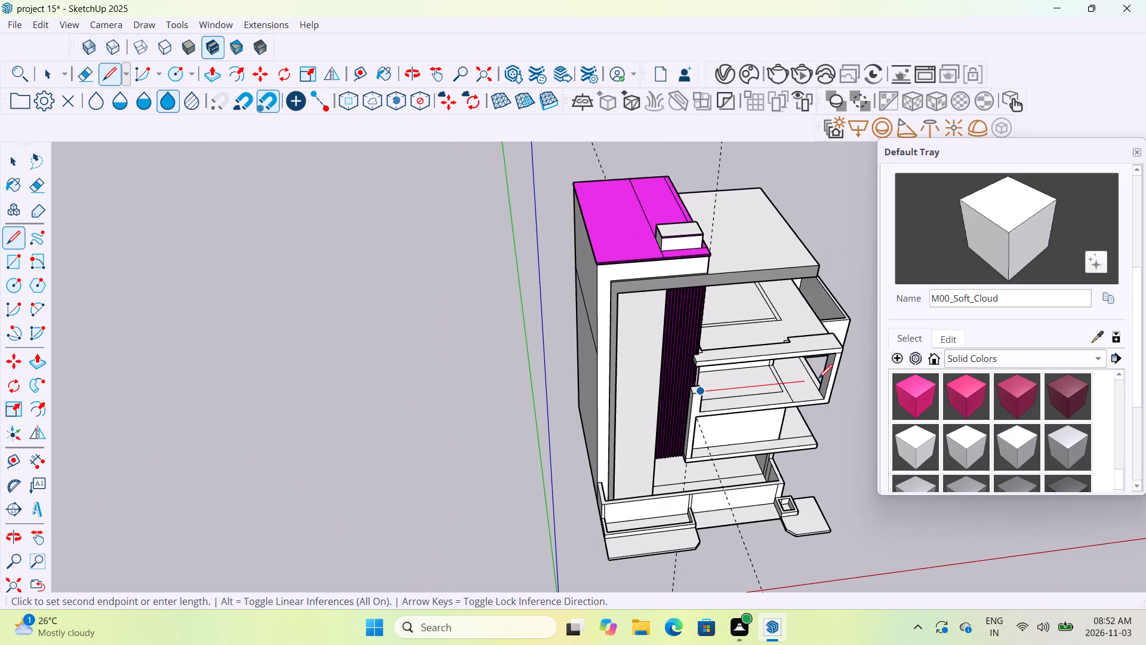
scroll(825, 380, "up", 14)
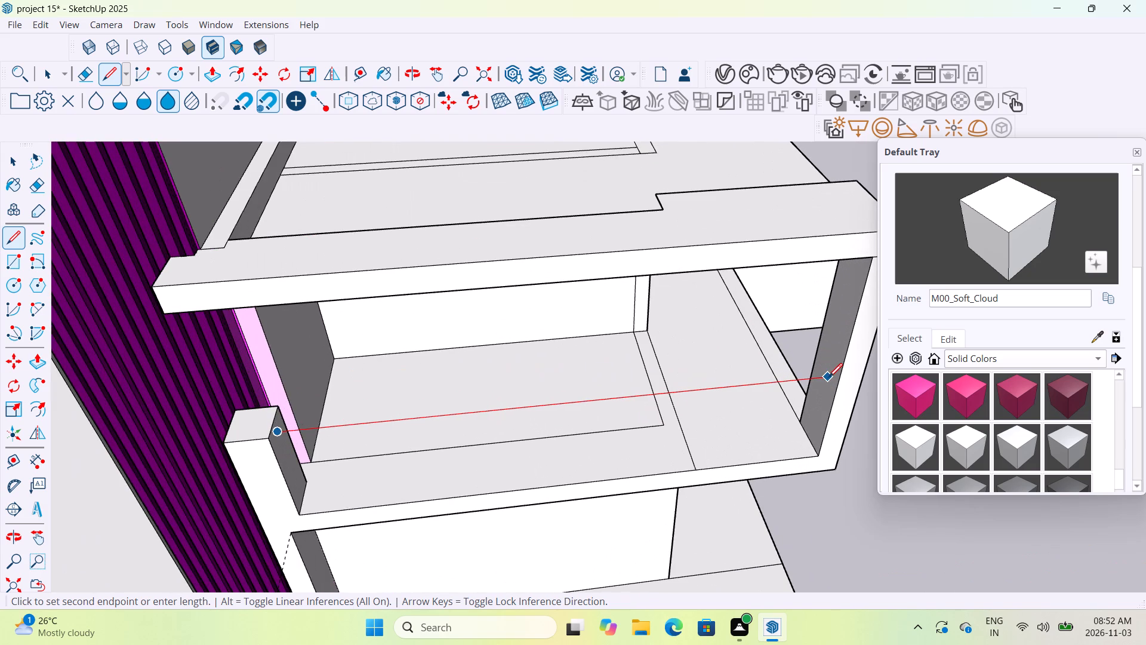
left_click(828, 379)
middle_click_drag(624, 410, 563, 383)
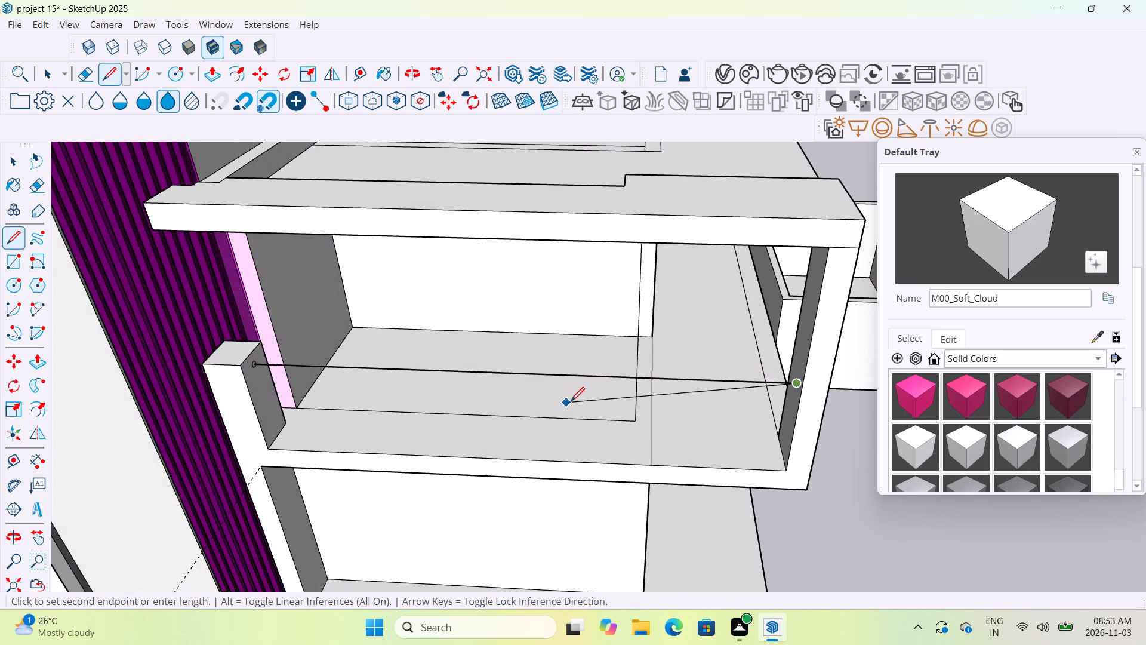
middle_click_drag(580, 430, 567, 434)
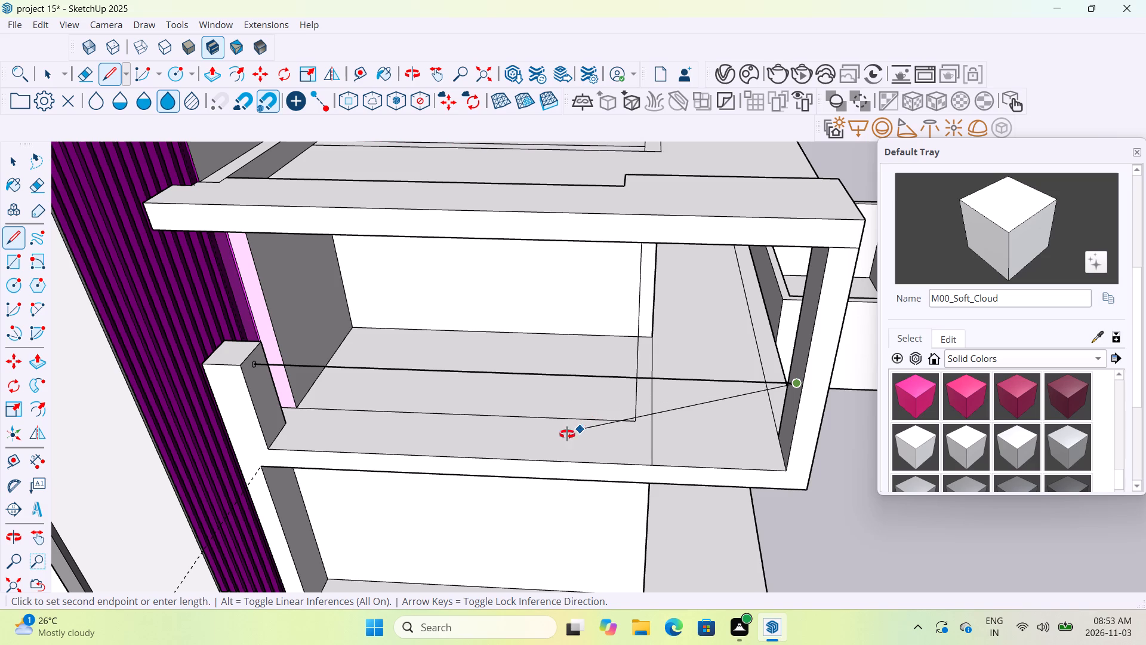
middle_click_drag(567, 434, 421, 417)
key("Escape")
Draw a small circle on the open room's floor, close to the base of the short post's inner face.
scroll(320, 305, "up", 4)
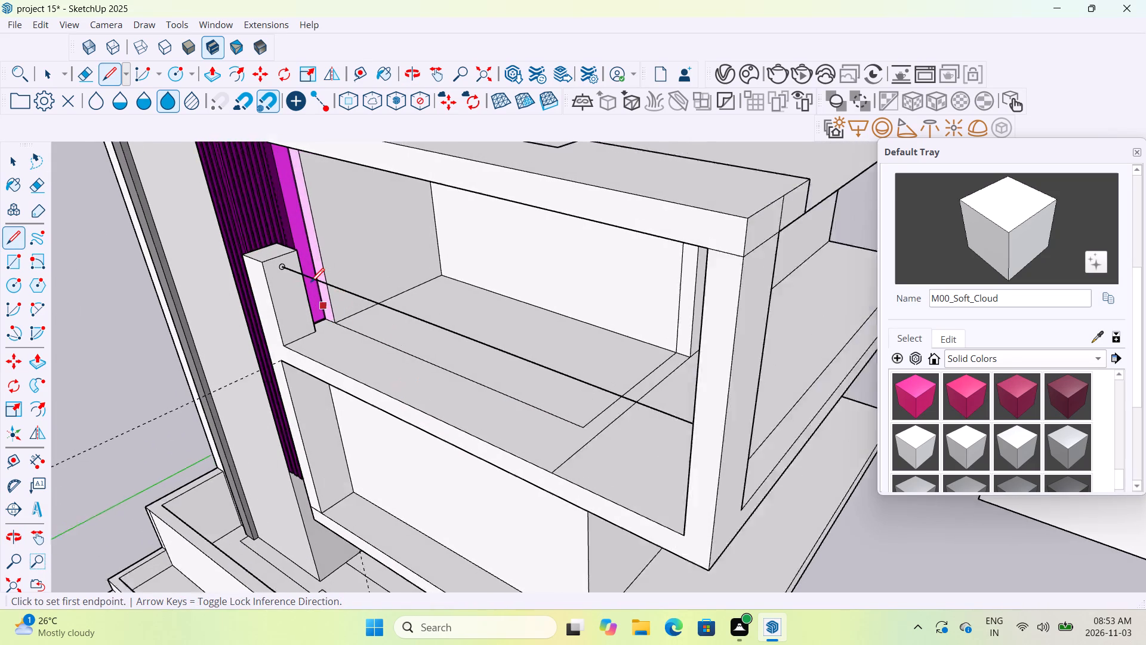
scroll(310, 284, "up", 11)
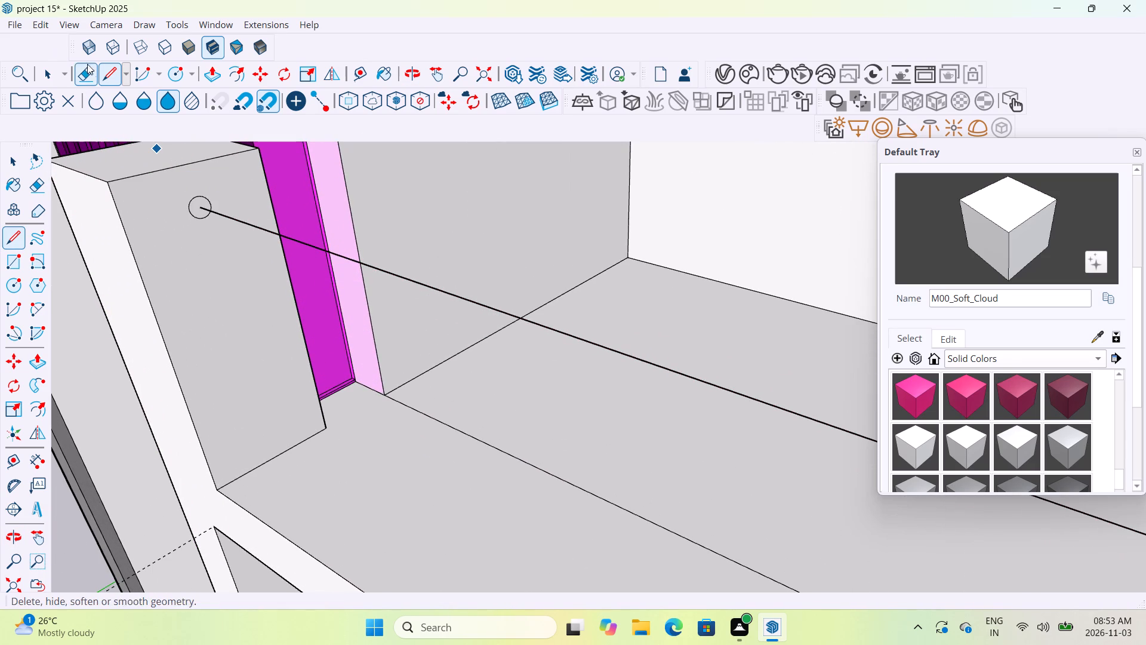
left_click(171, 77)
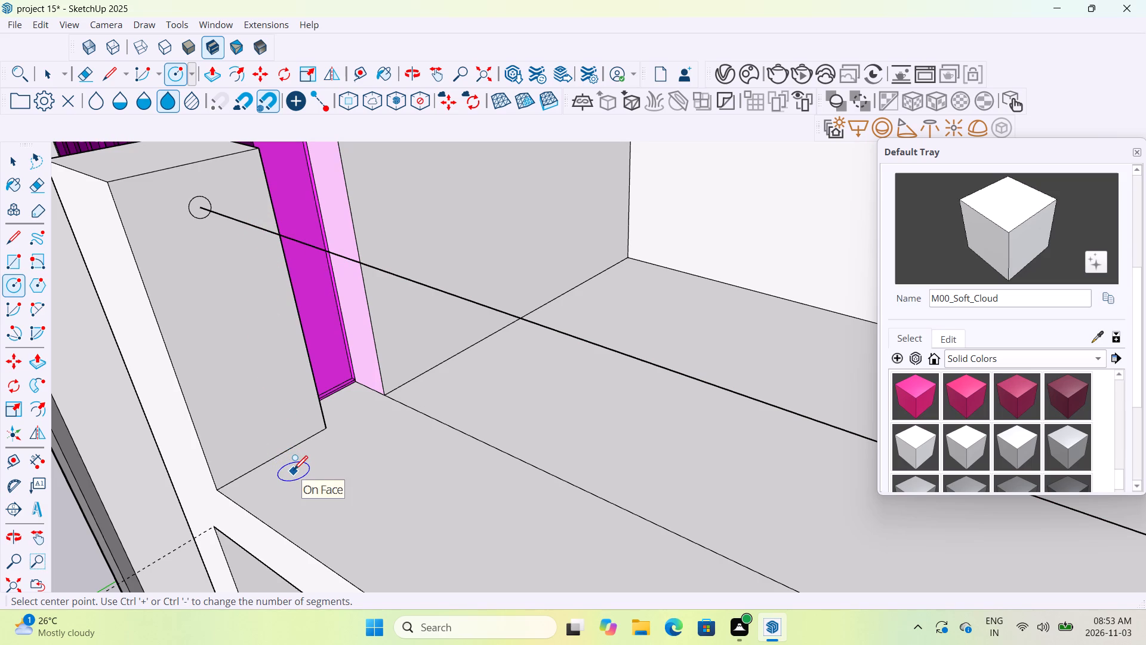
left_click(294, 471)
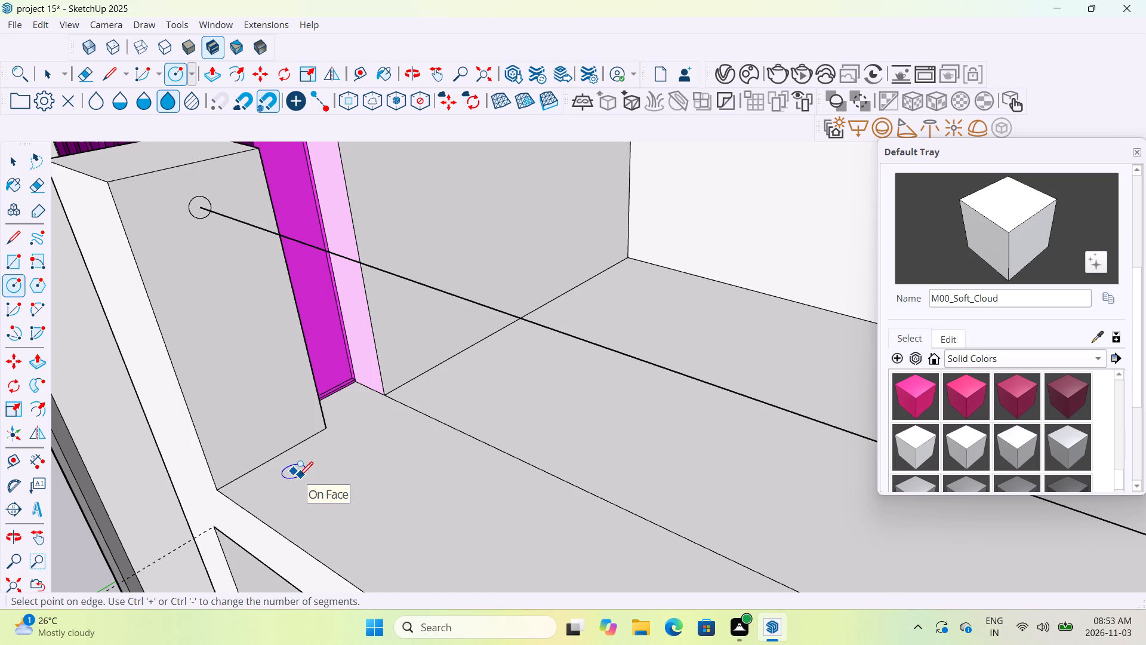
left_click(298, 477)
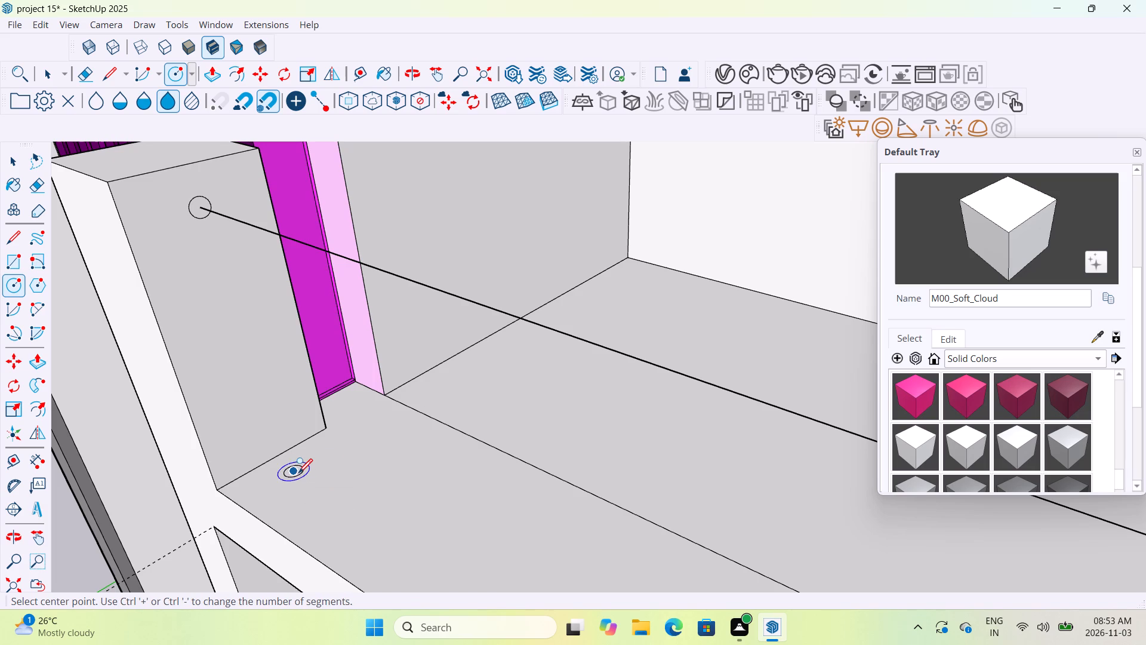
middle_click_drag(372, 459, 484, 403)
scroll(484, 403, "down", 6)
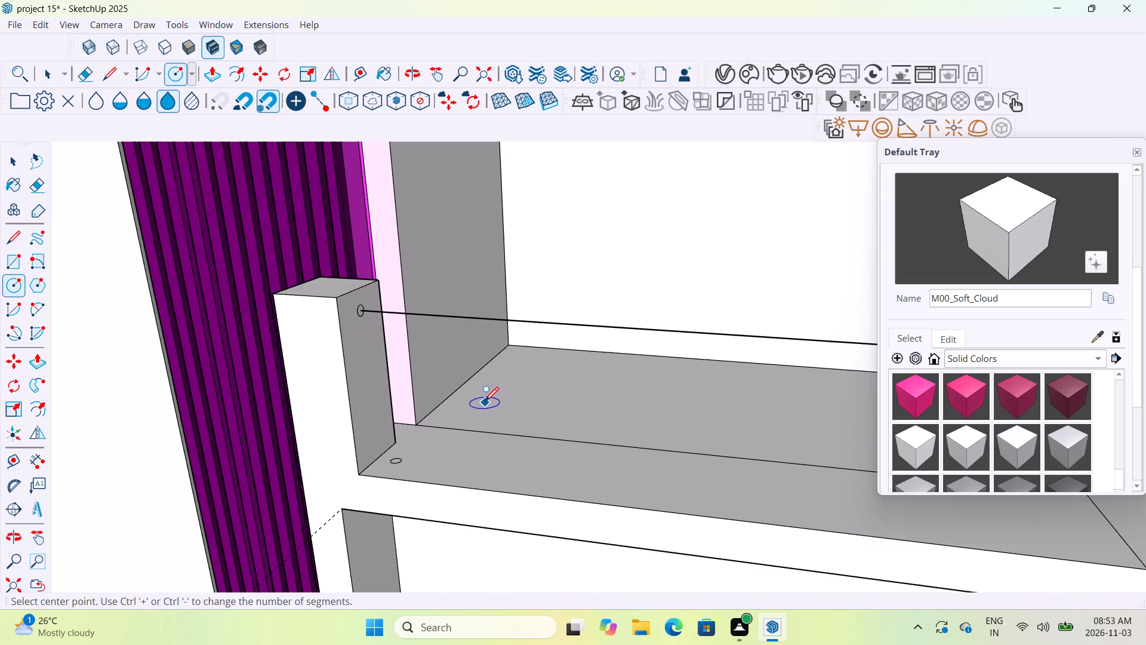
scroll(399, 445, "up", 10)
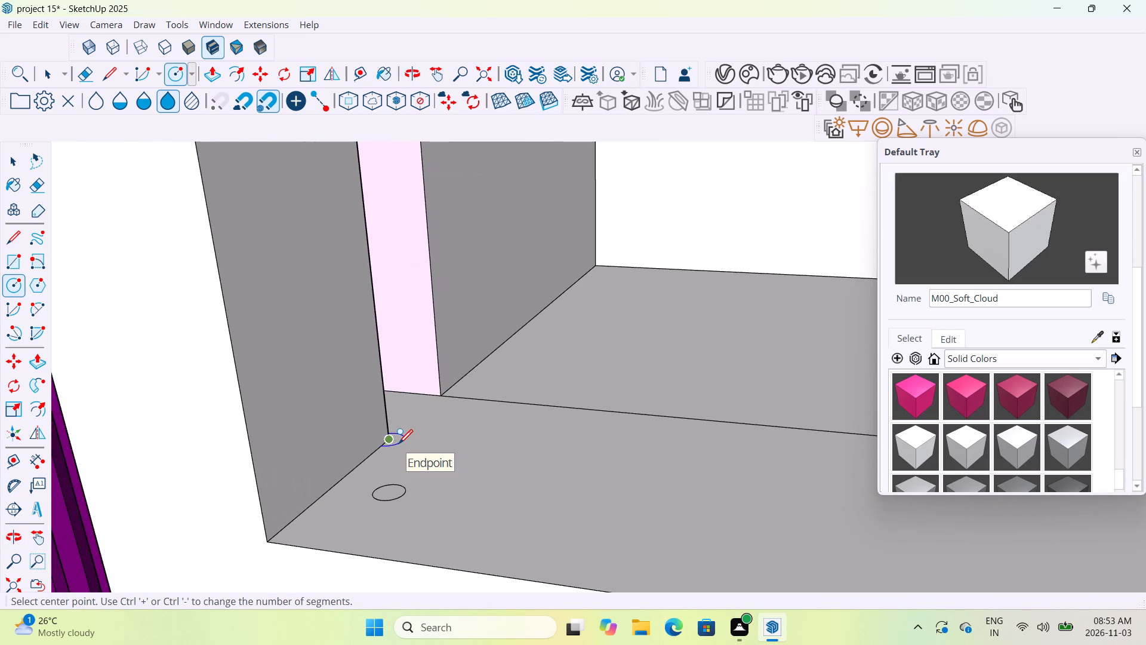
key("Escape")
key("Escape")
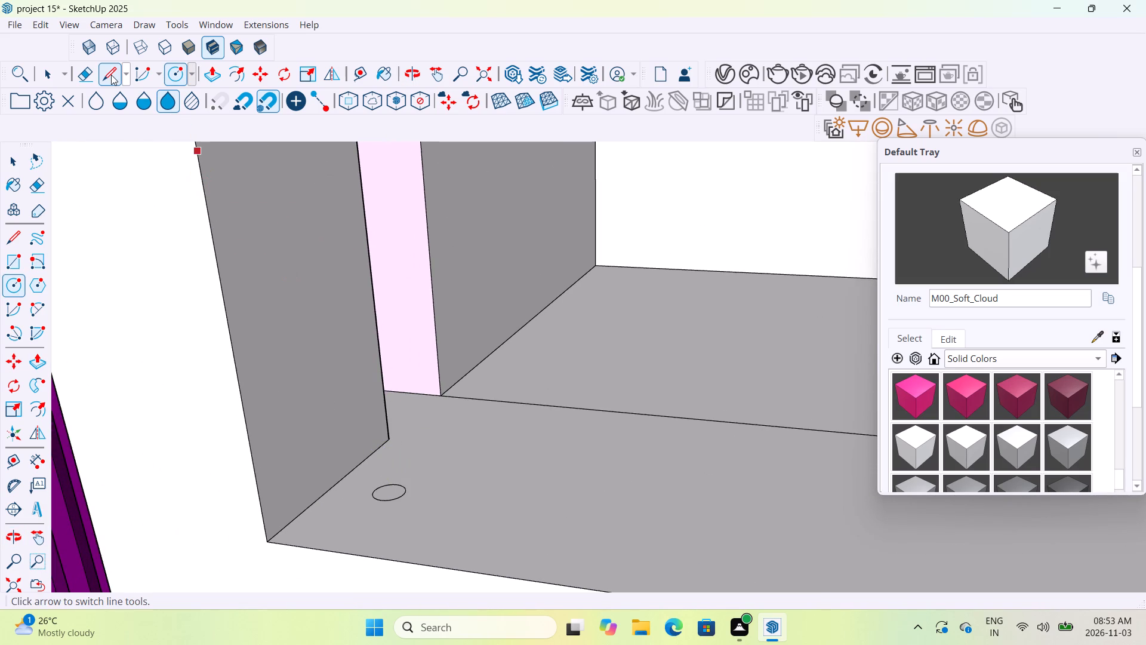
Copy the floor circle a short distance away from the short post, leaving a small gap between the two circles.
key("m")
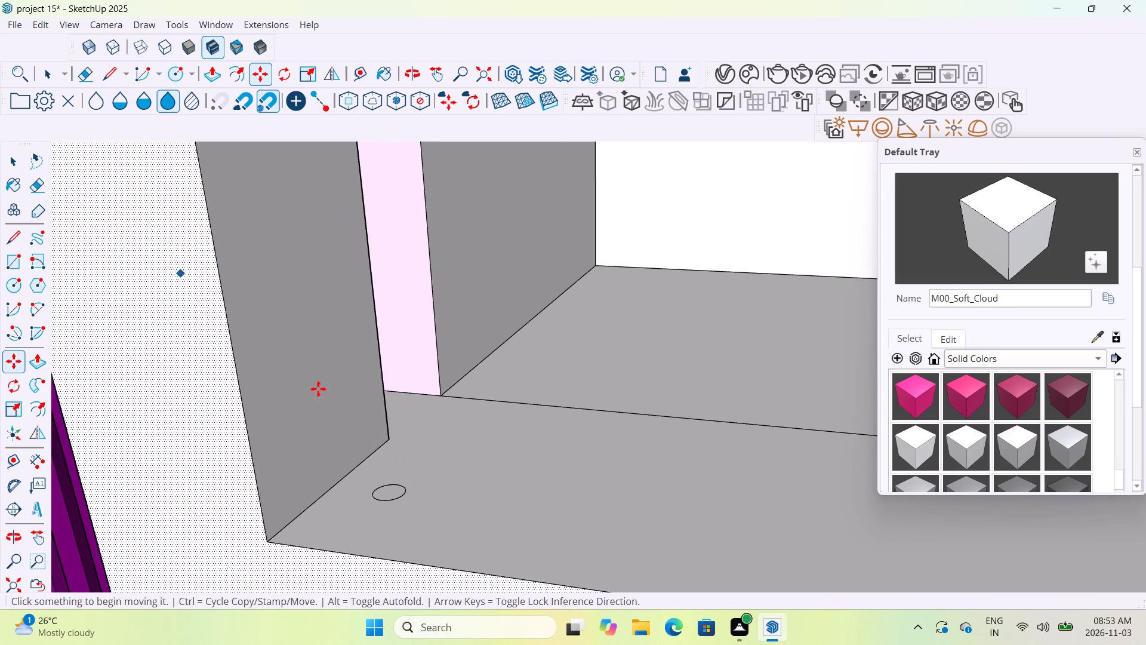
scroll(386, 499, "up", 6)
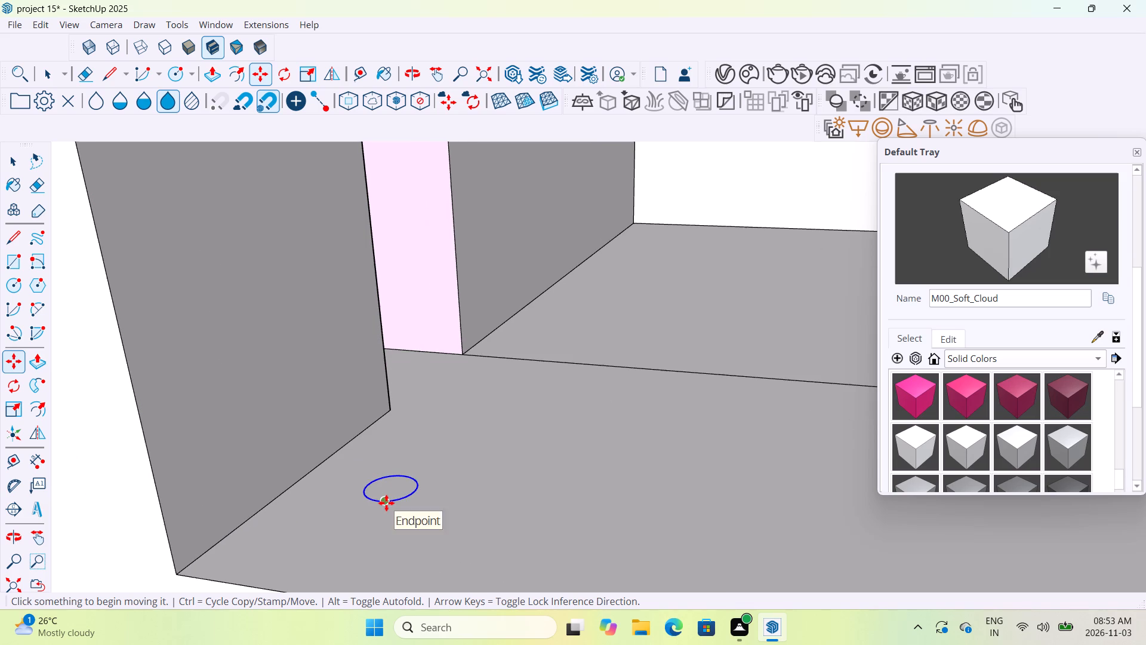
left_click(386, 503)
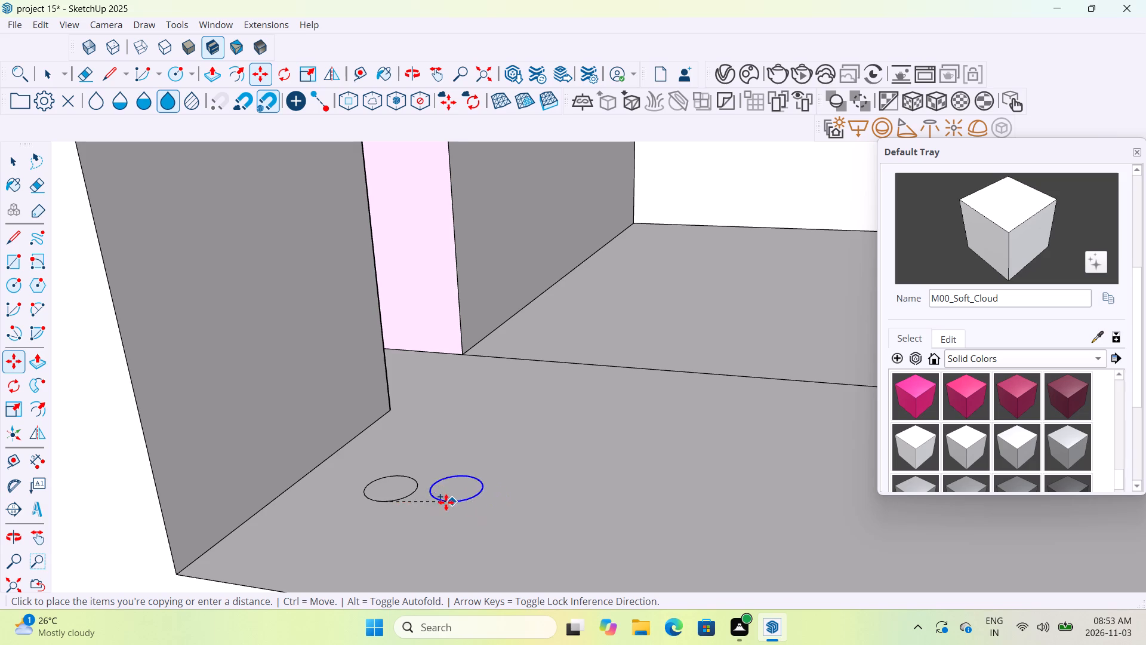
left_click(464, 506)
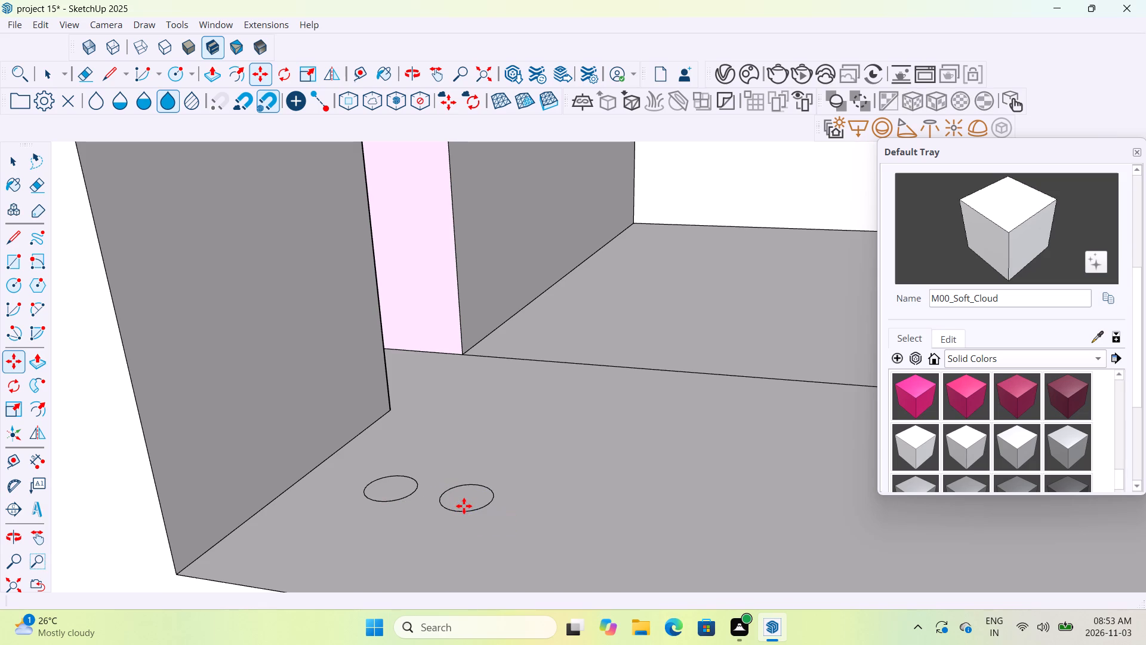
left_click(466, 511)
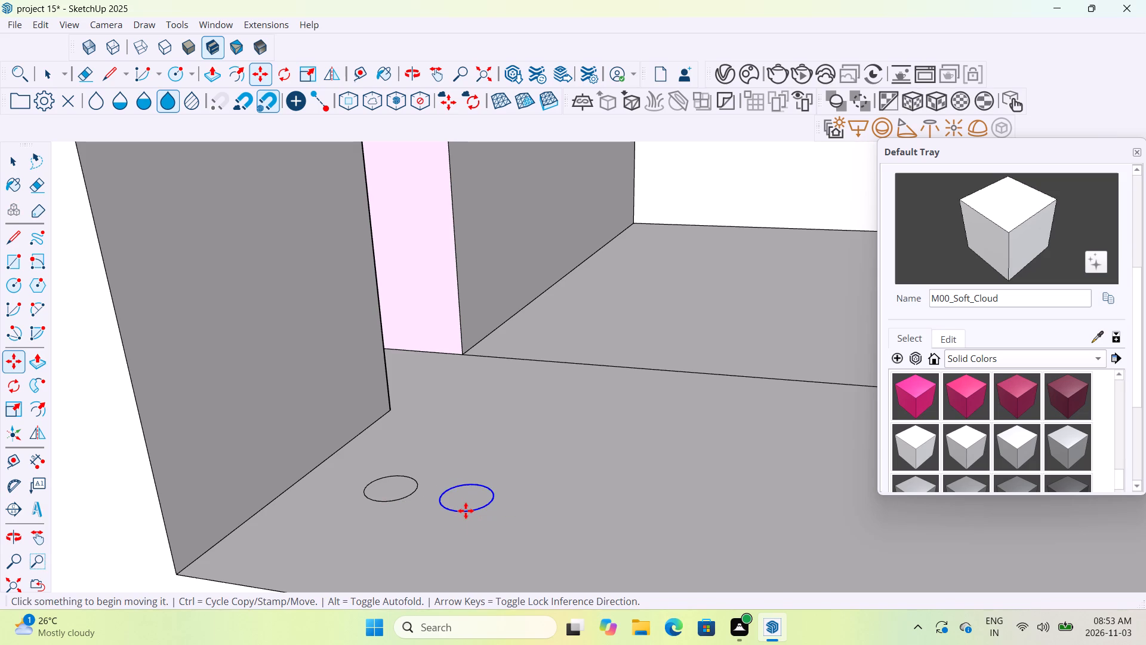
left_click(466, 511)
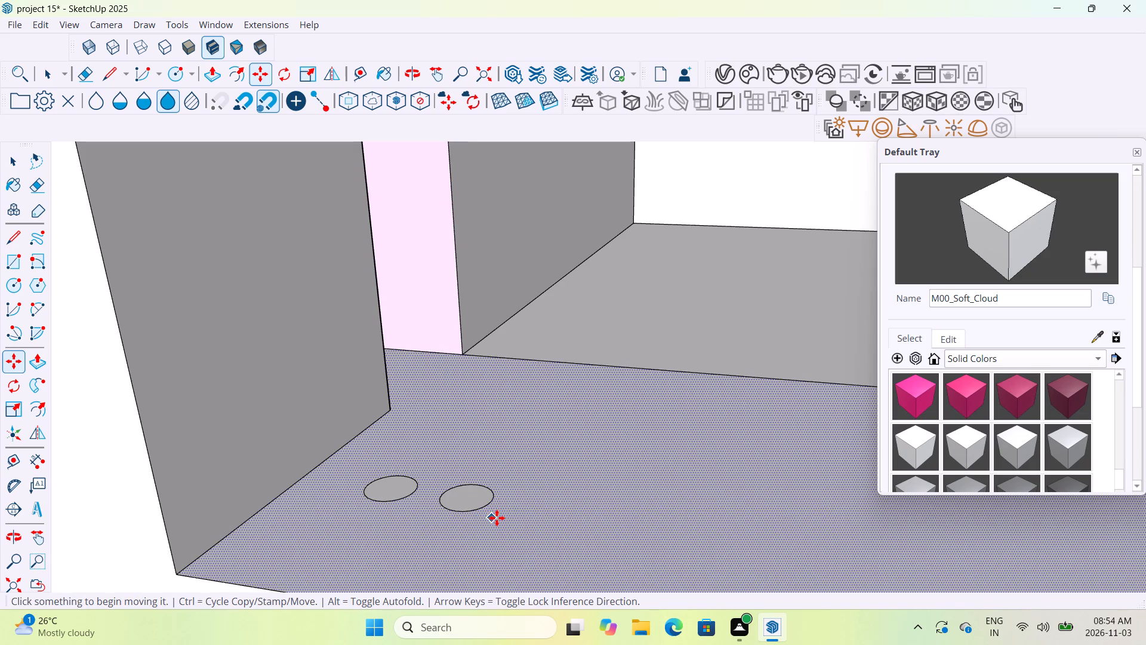
key("Escape")
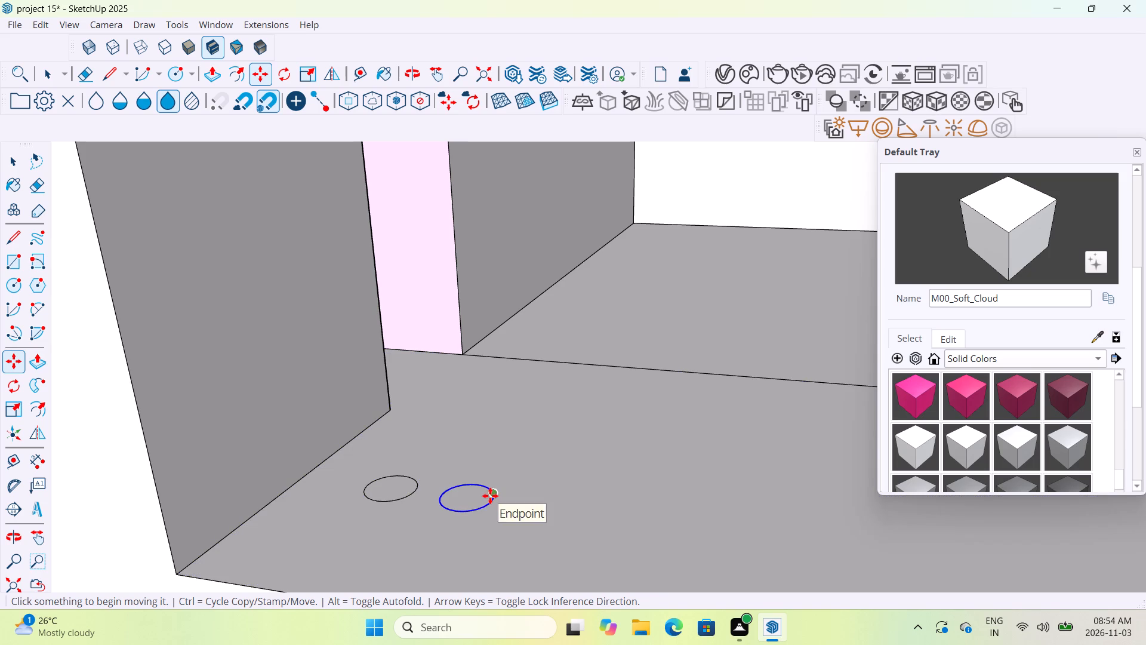
Copy the second floor circle onward in the same row at a similar spacing, as a third circle.
left_click(491, 496)
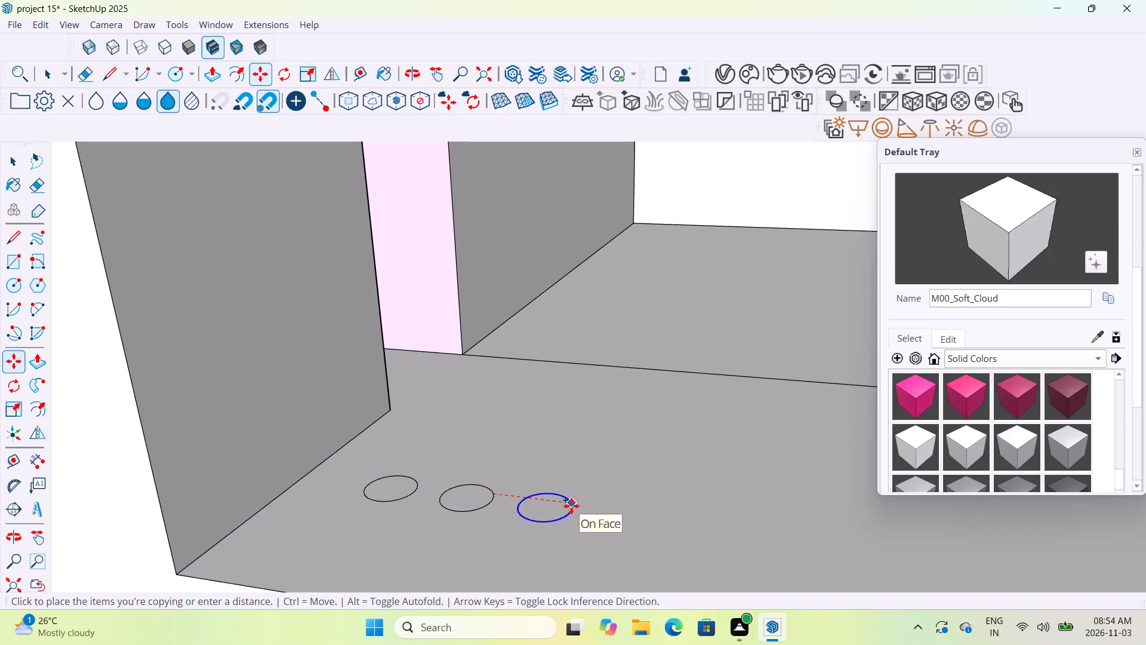
left_click(571, 506)
left_click(572, 505)
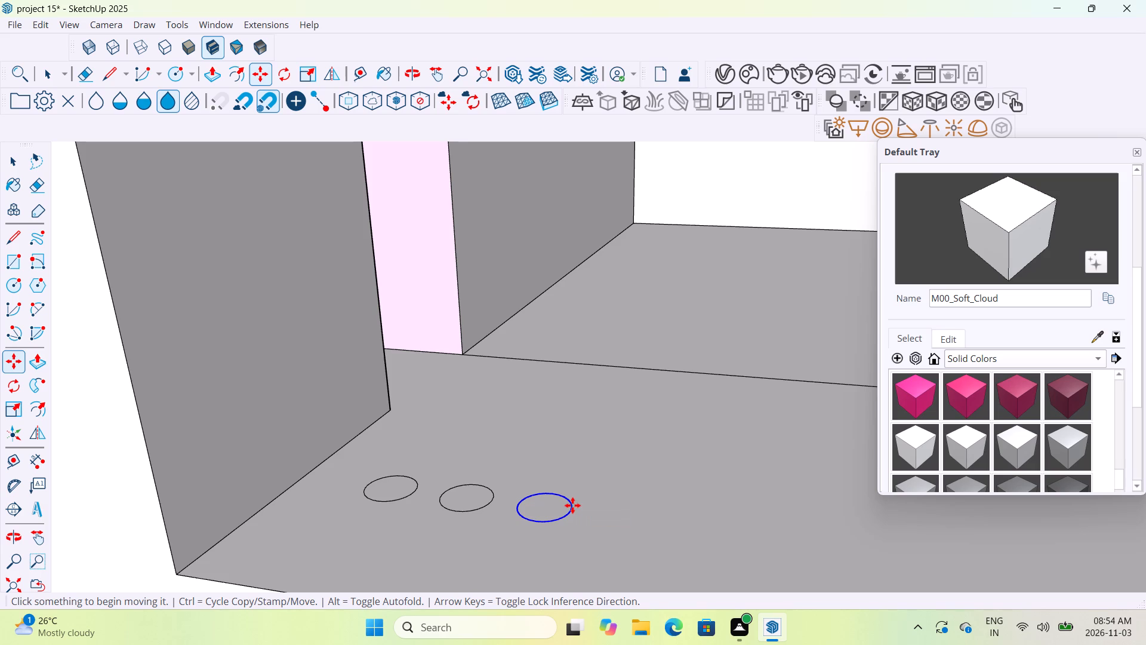
left_click(572, 505)
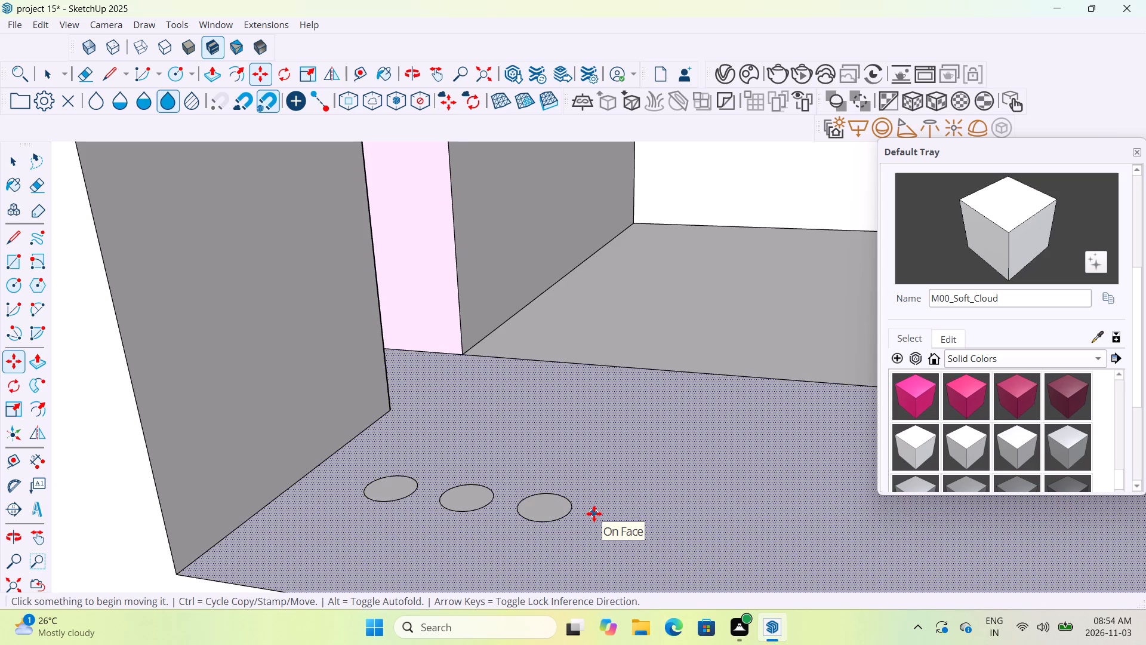
key("Escape")
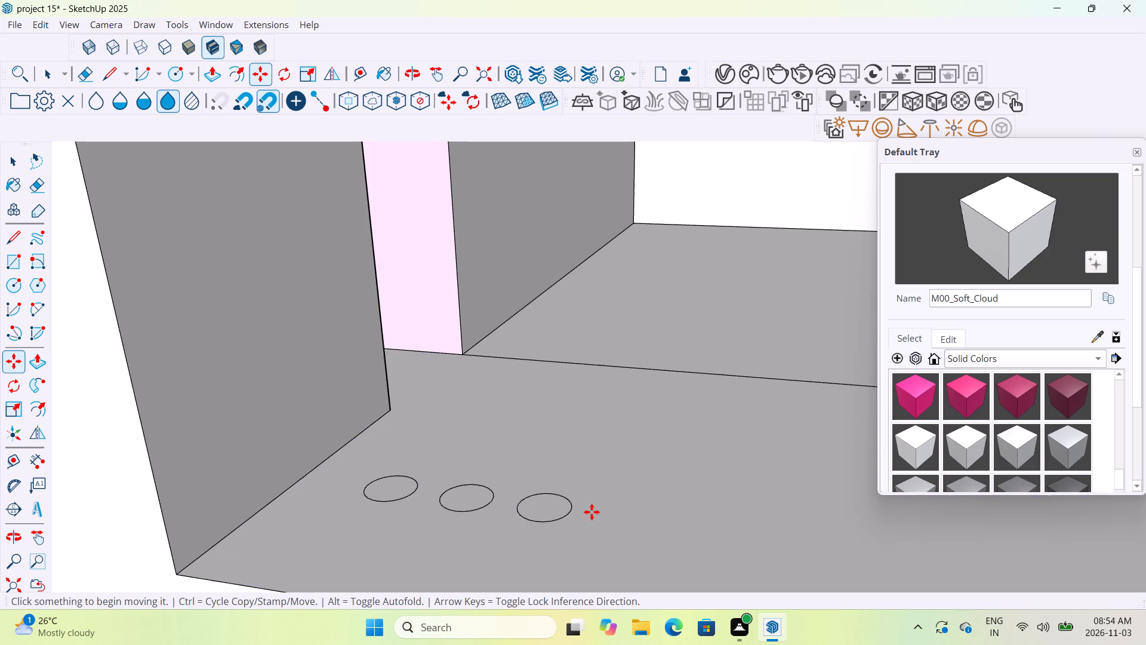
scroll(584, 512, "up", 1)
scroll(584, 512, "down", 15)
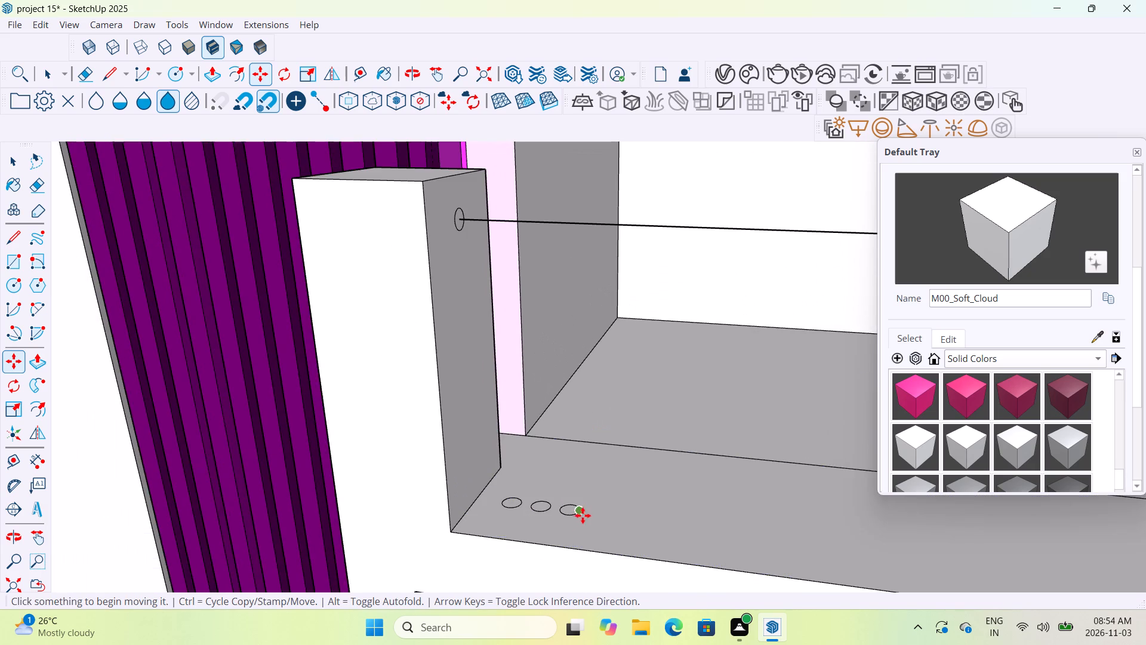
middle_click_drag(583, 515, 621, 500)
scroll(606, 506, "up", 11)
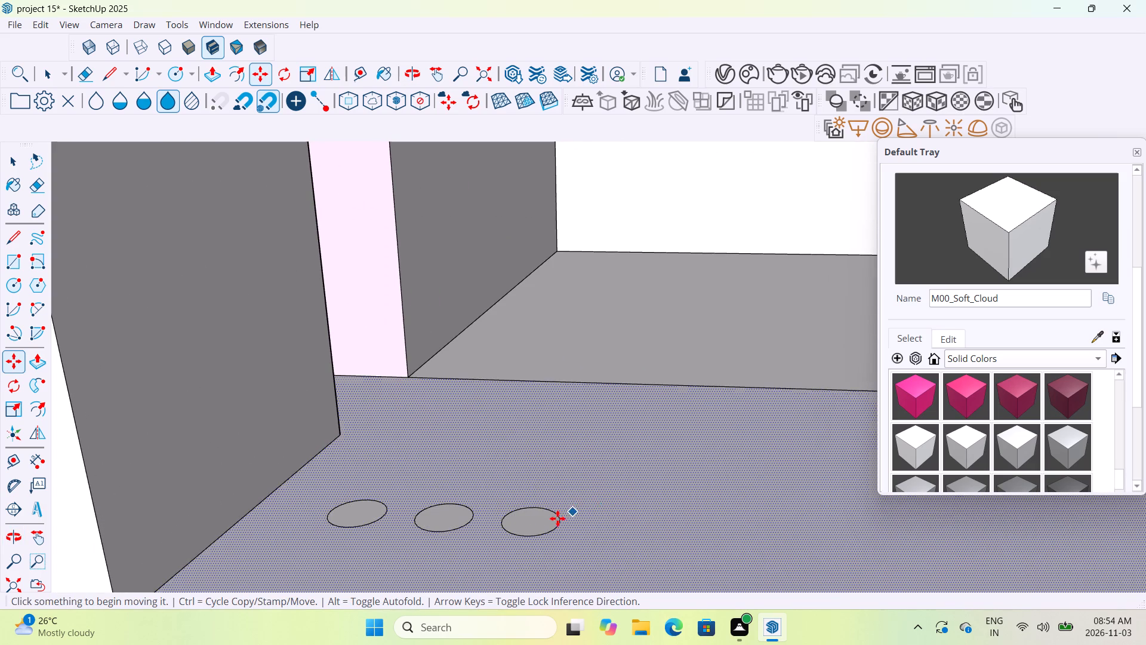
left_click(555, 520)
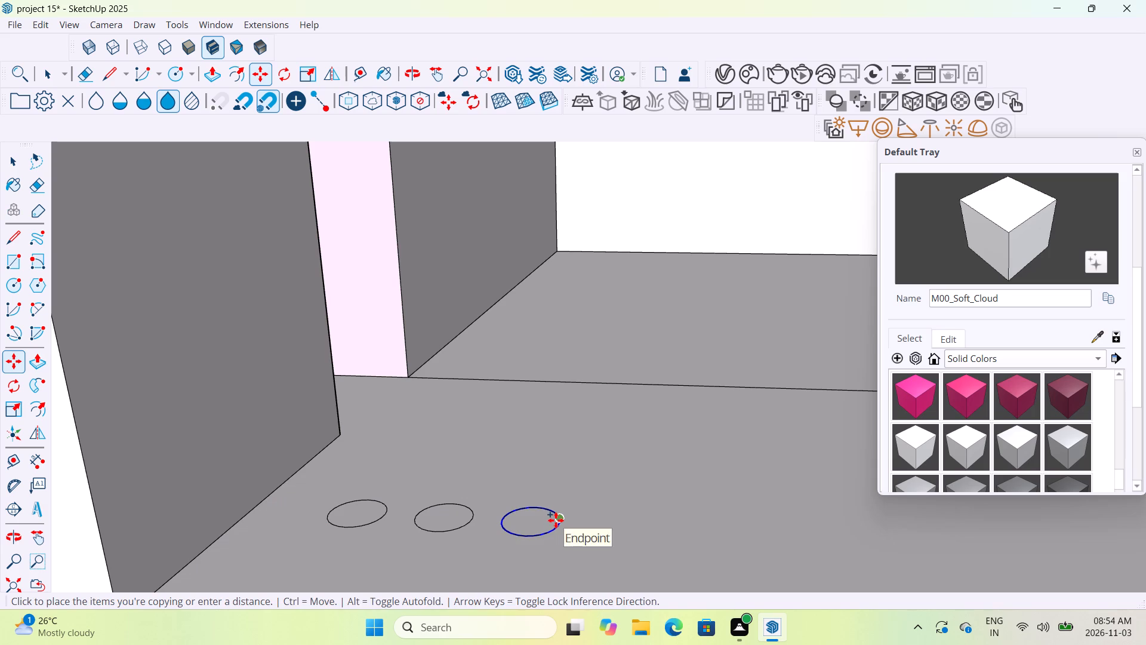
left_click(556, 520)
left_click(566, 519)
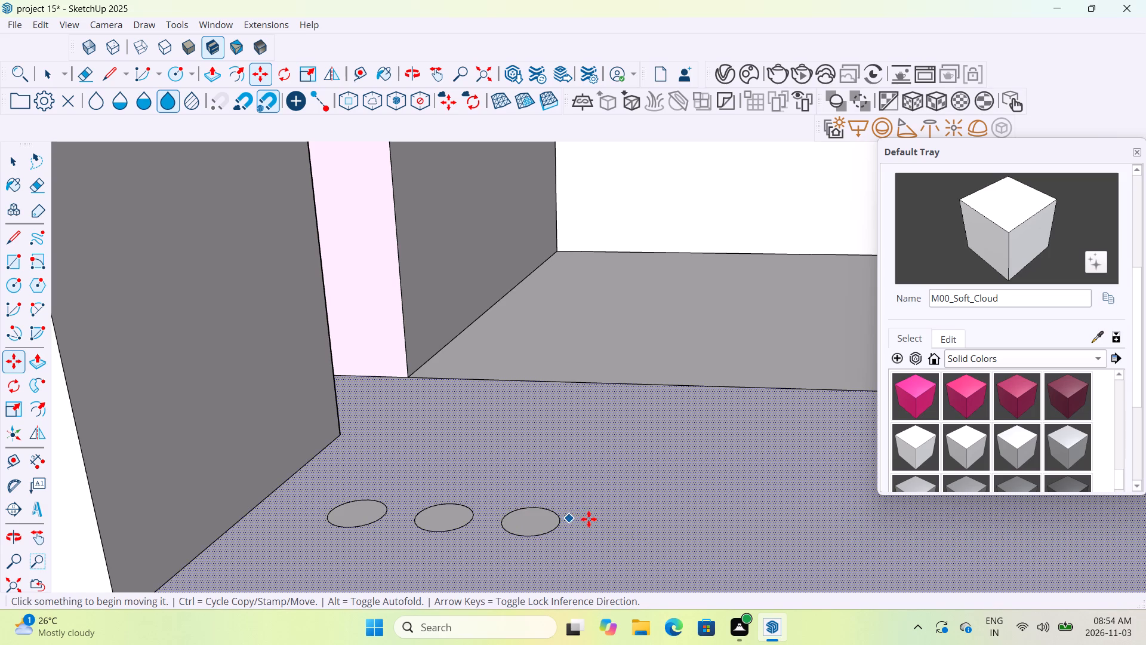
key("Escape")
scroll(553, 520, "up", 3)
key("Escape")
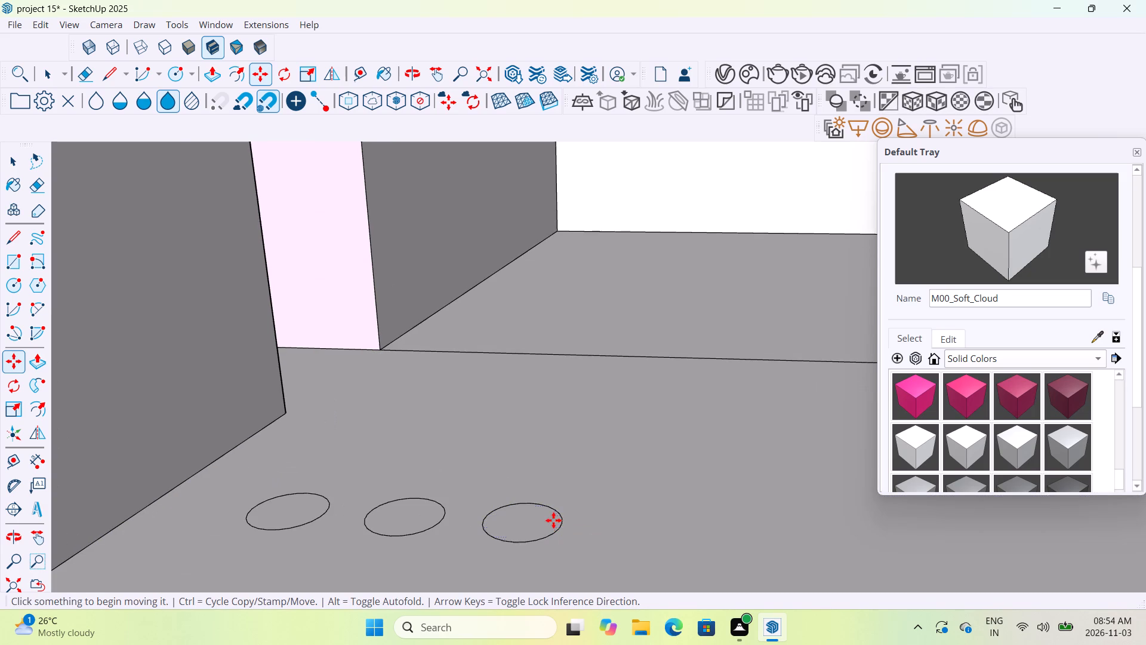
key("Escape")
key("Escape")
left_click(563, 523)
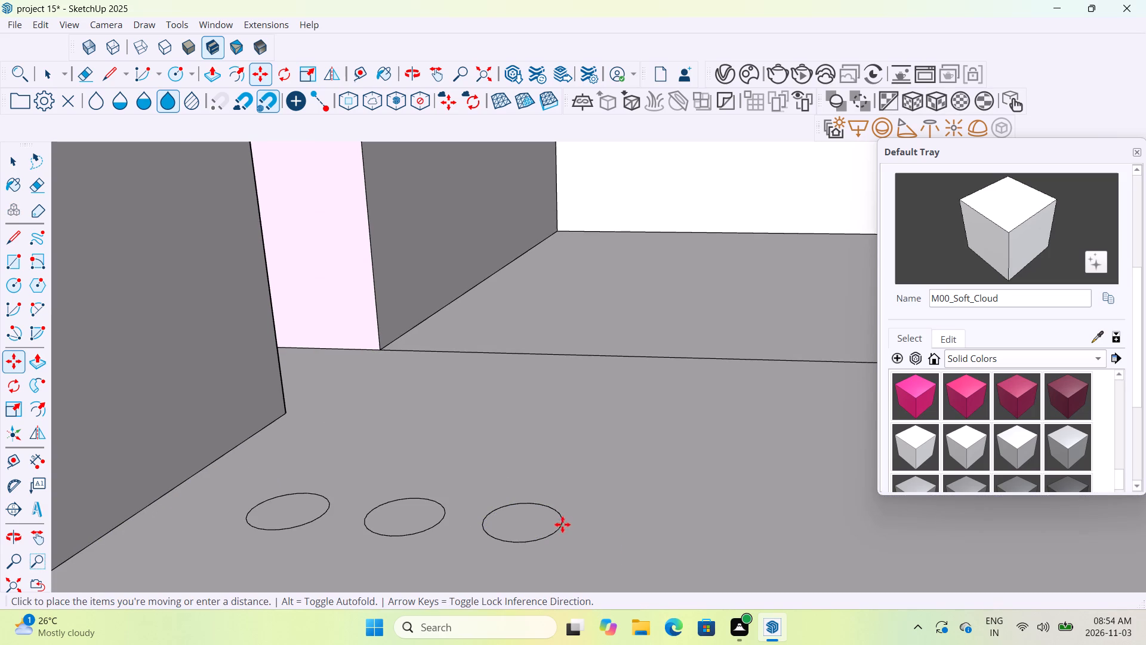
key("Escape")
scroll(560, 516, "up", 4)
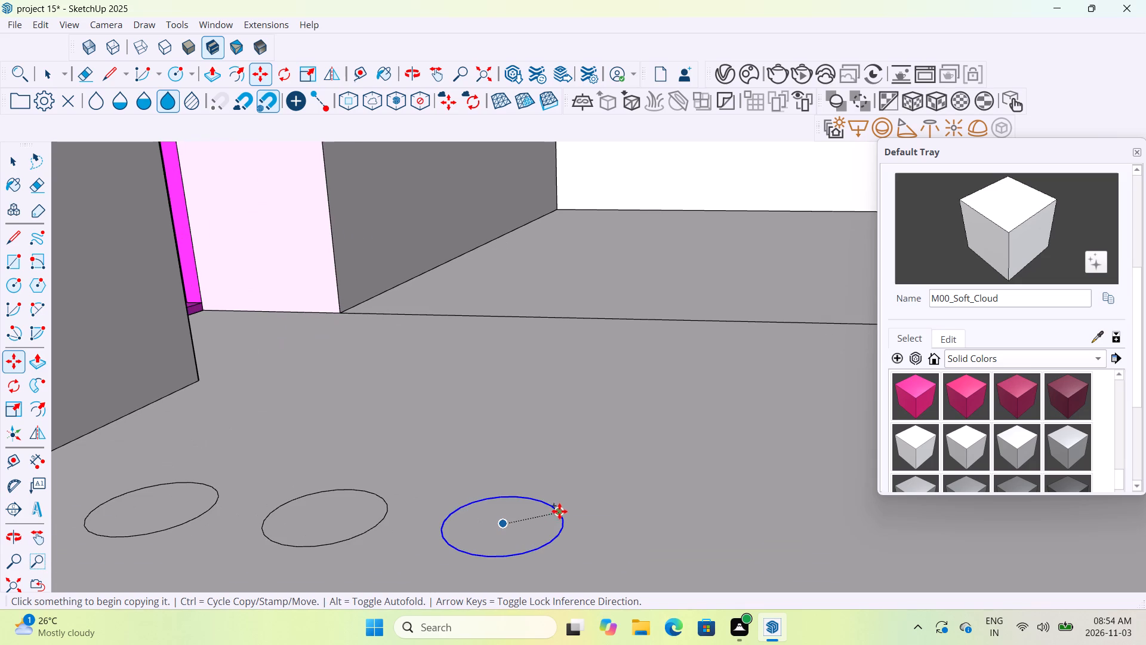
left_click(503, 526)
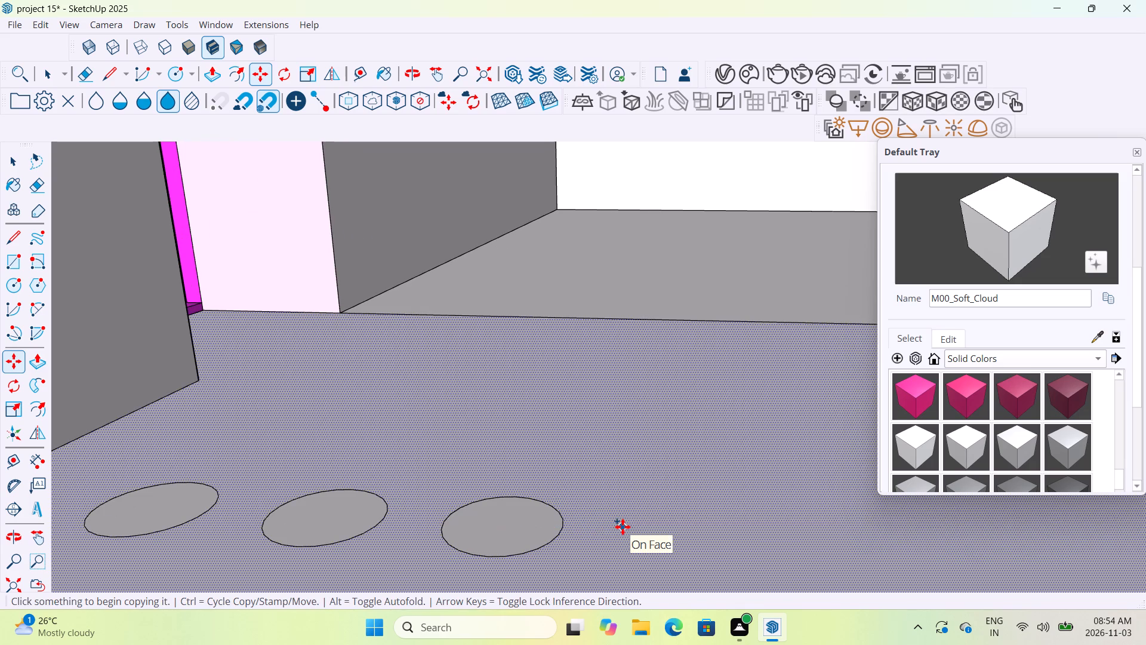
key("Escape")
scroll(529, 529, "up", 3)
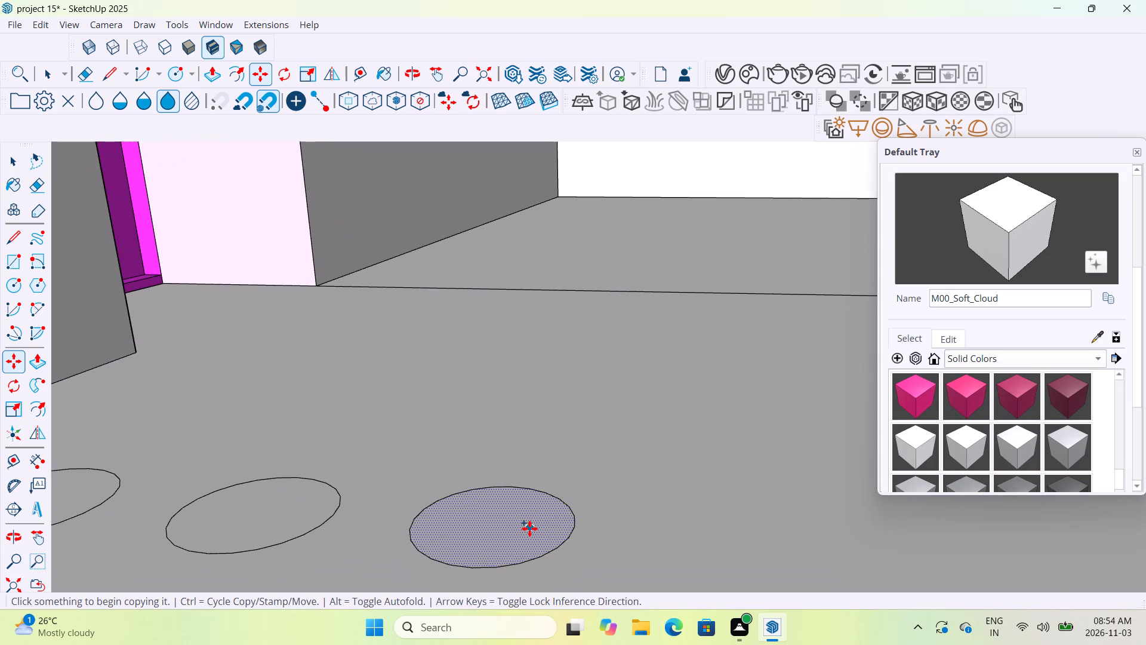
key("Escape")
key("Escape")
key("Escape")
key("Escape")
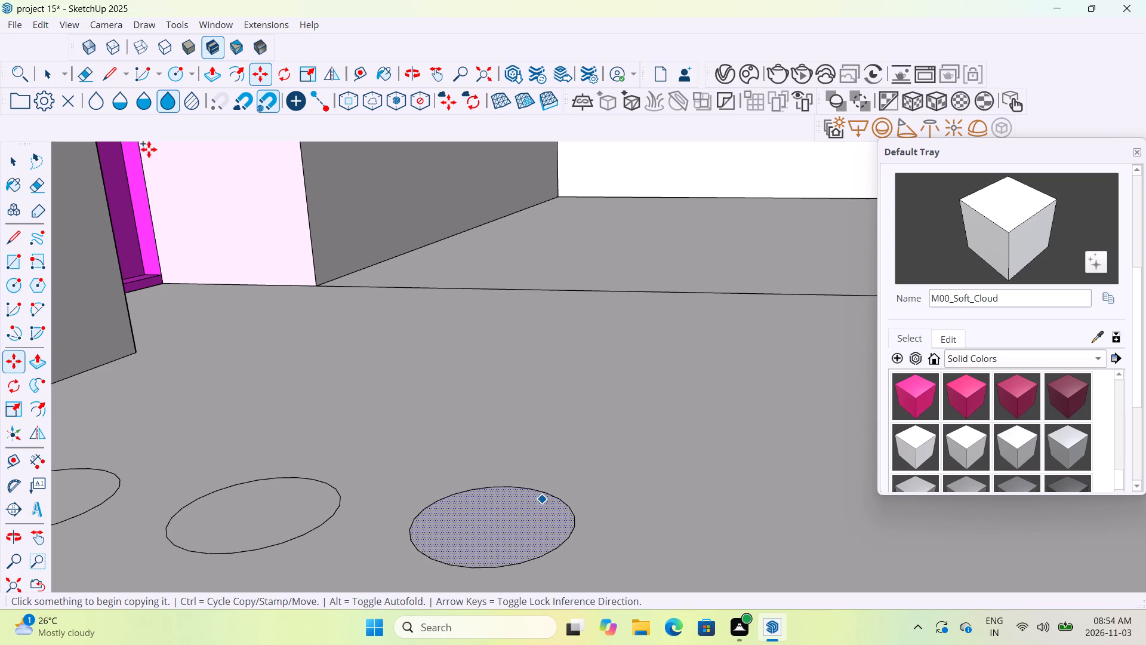
Copy the third floor circle from its centre to a similar distance farther along the row, as a fourth circle.
left_click(48, 74)
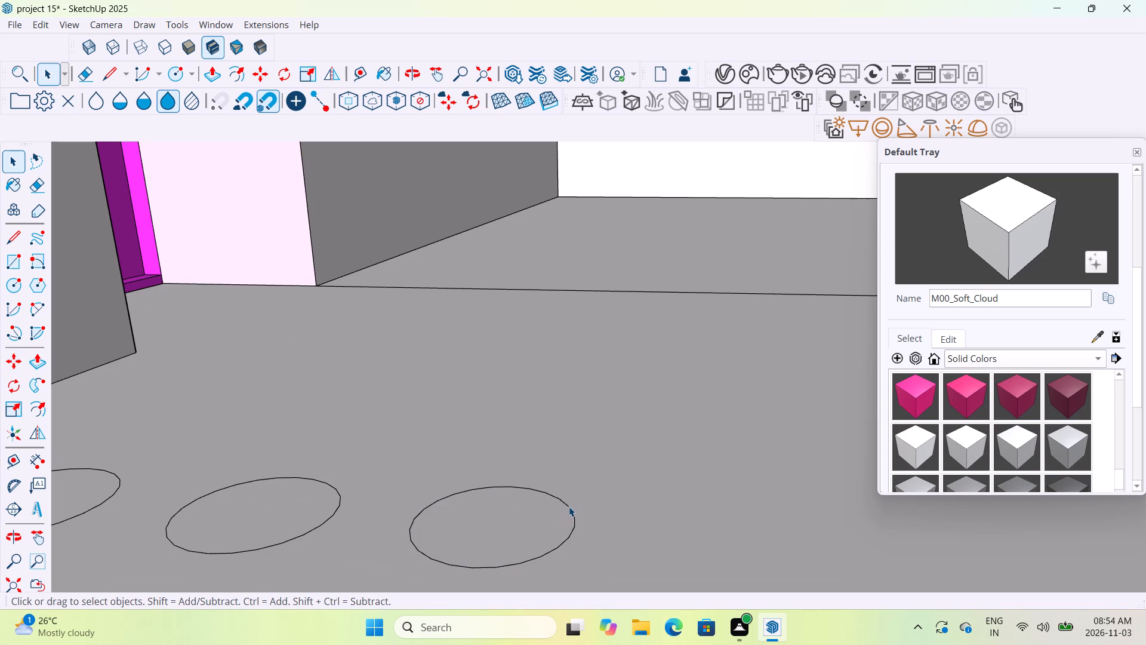
left_click(569, 506)
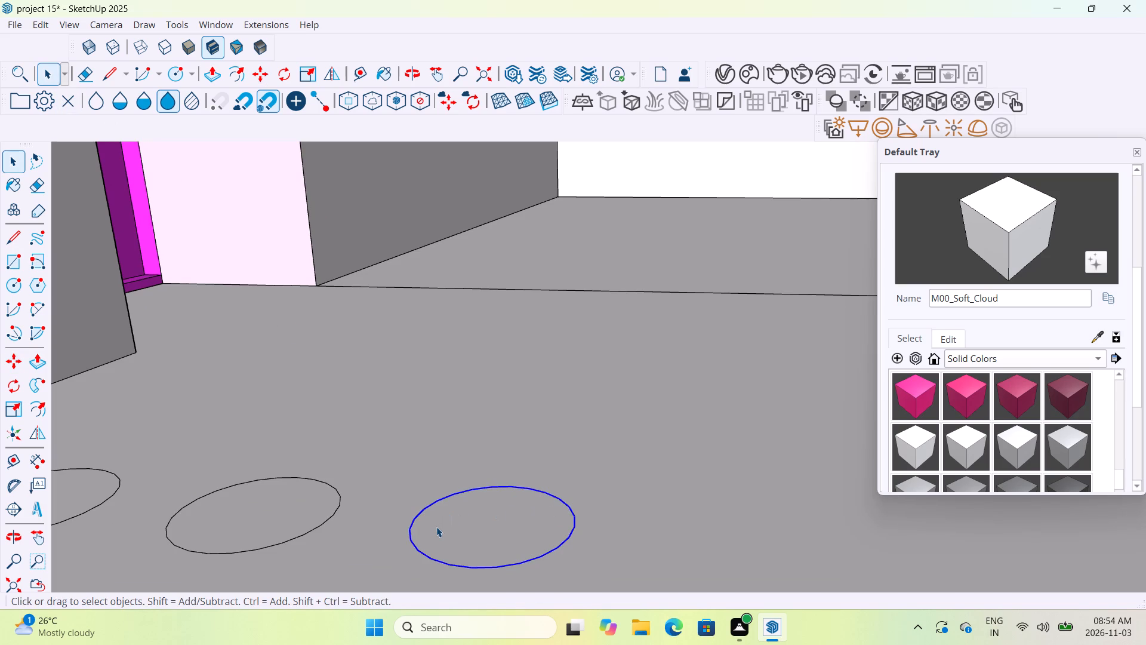
key("m")
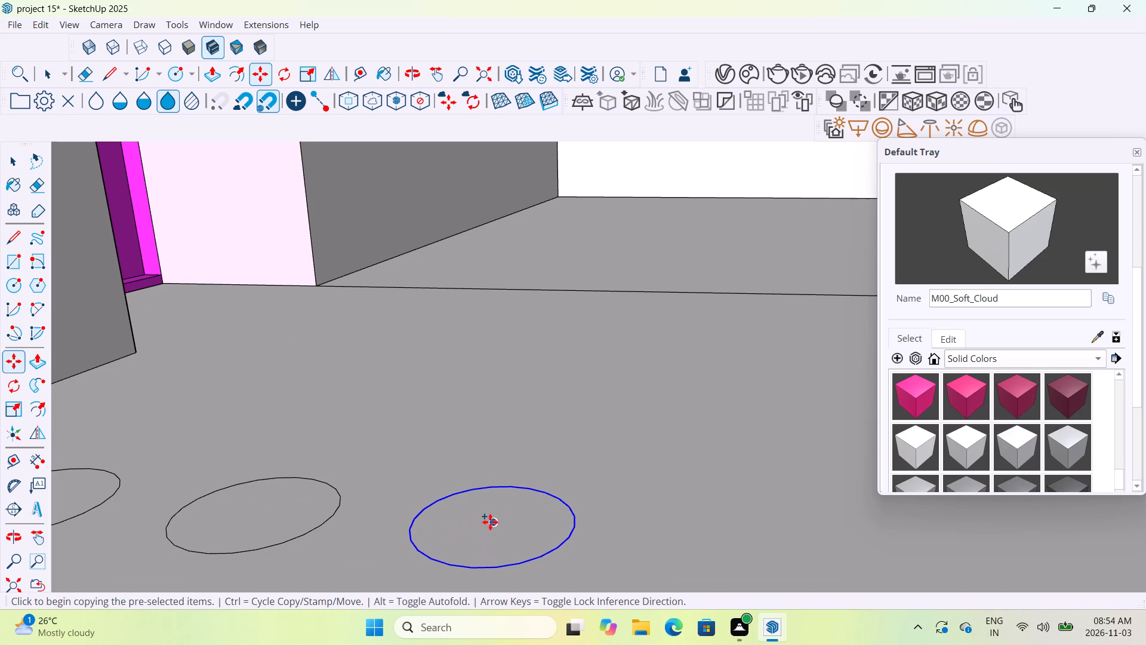
left_click(497, 523)
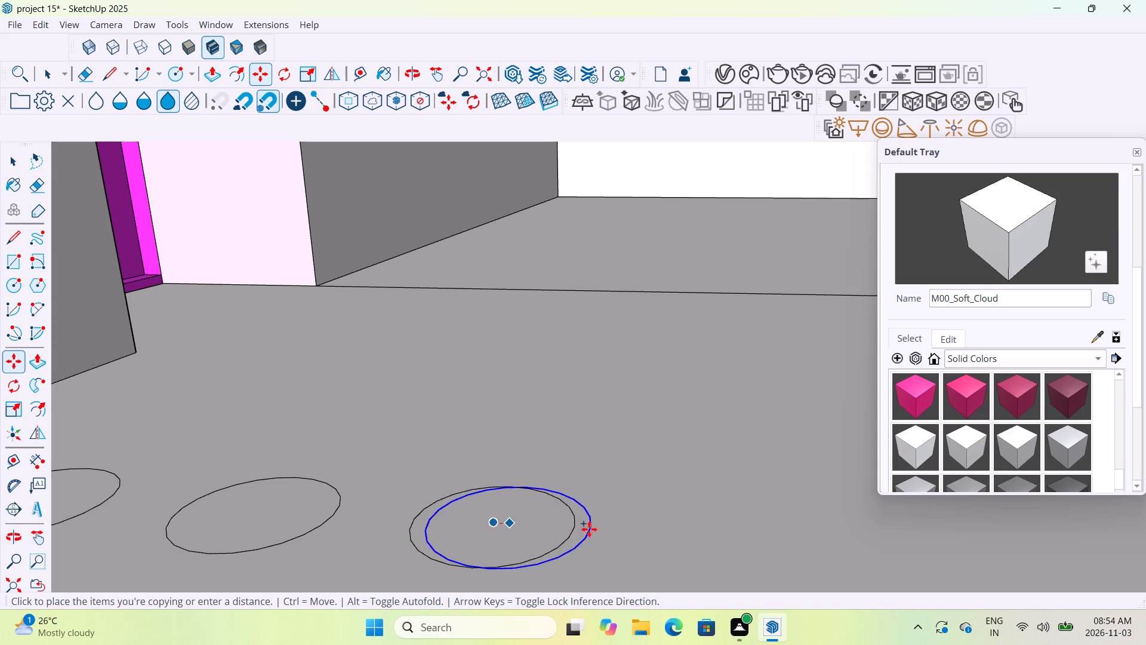
scroll(663, 528, "down", 11)
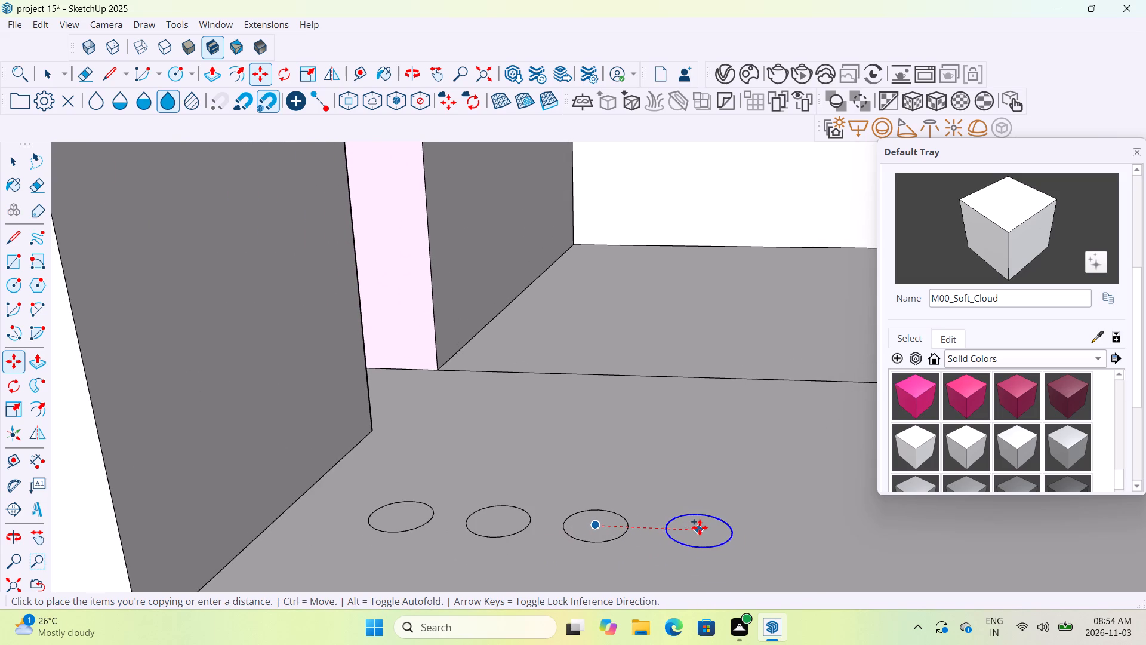
left_click(700, 527)
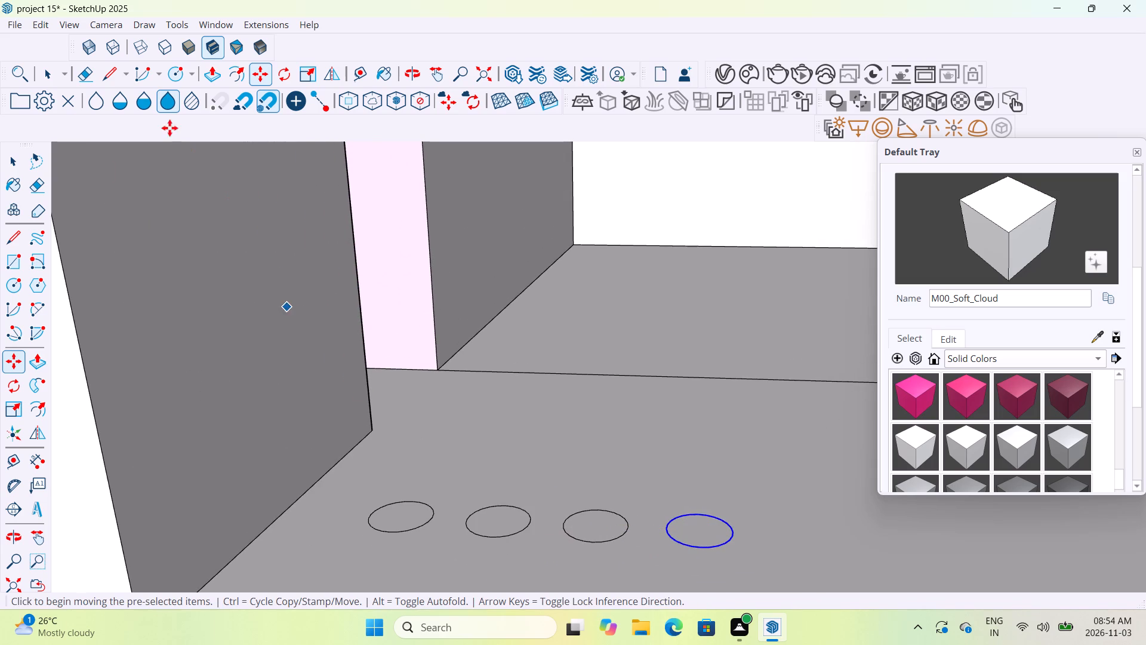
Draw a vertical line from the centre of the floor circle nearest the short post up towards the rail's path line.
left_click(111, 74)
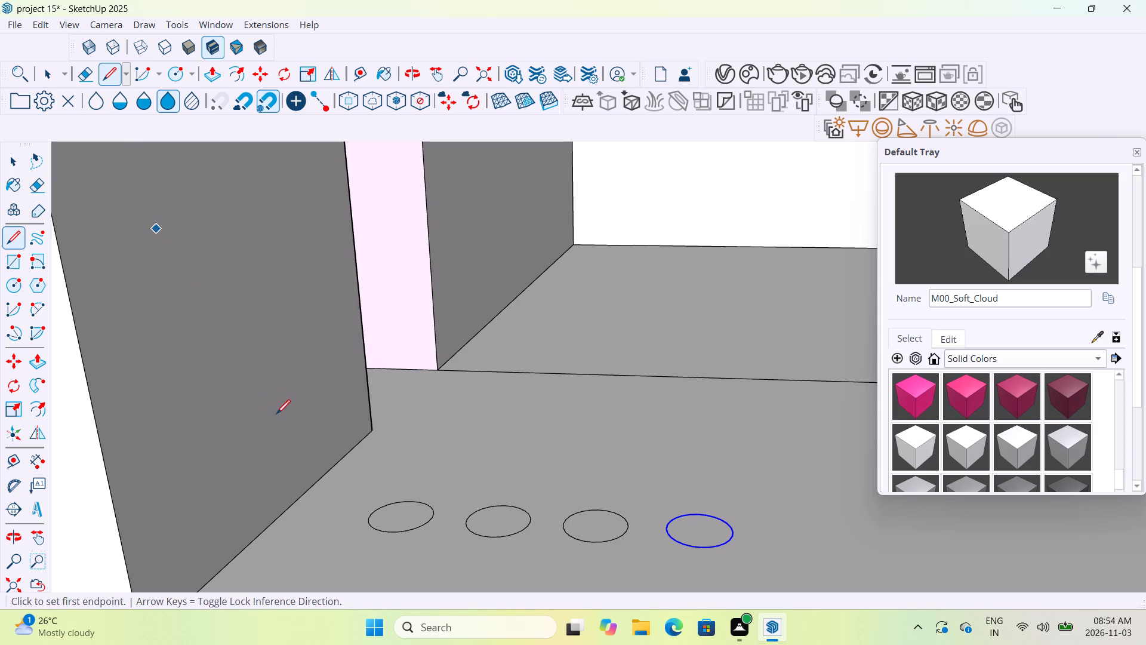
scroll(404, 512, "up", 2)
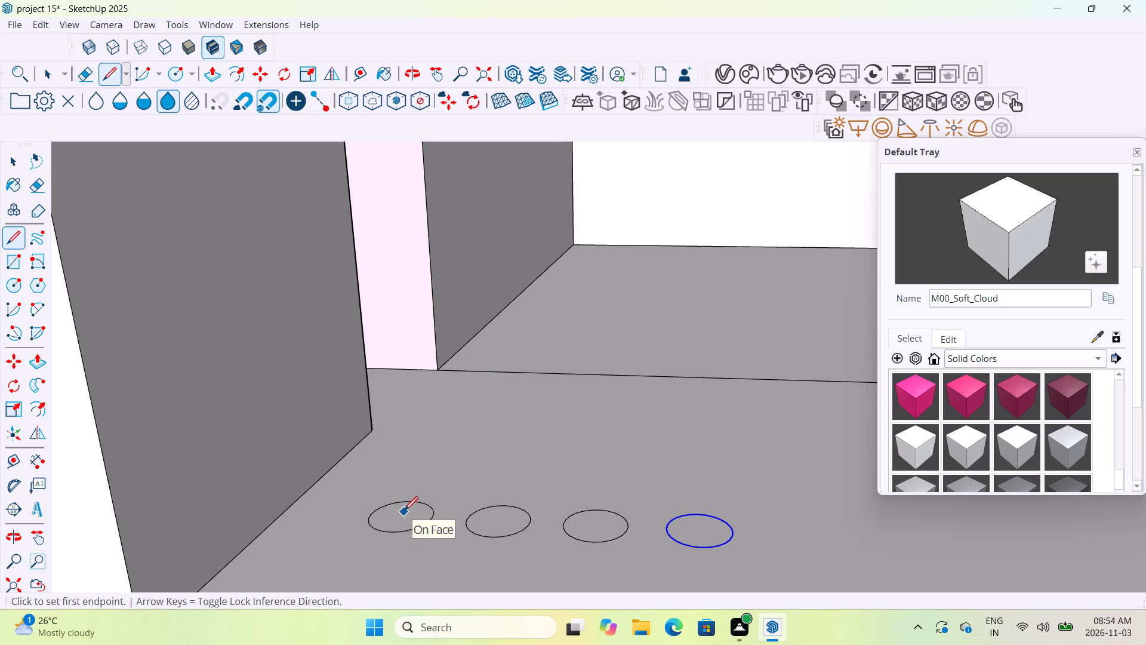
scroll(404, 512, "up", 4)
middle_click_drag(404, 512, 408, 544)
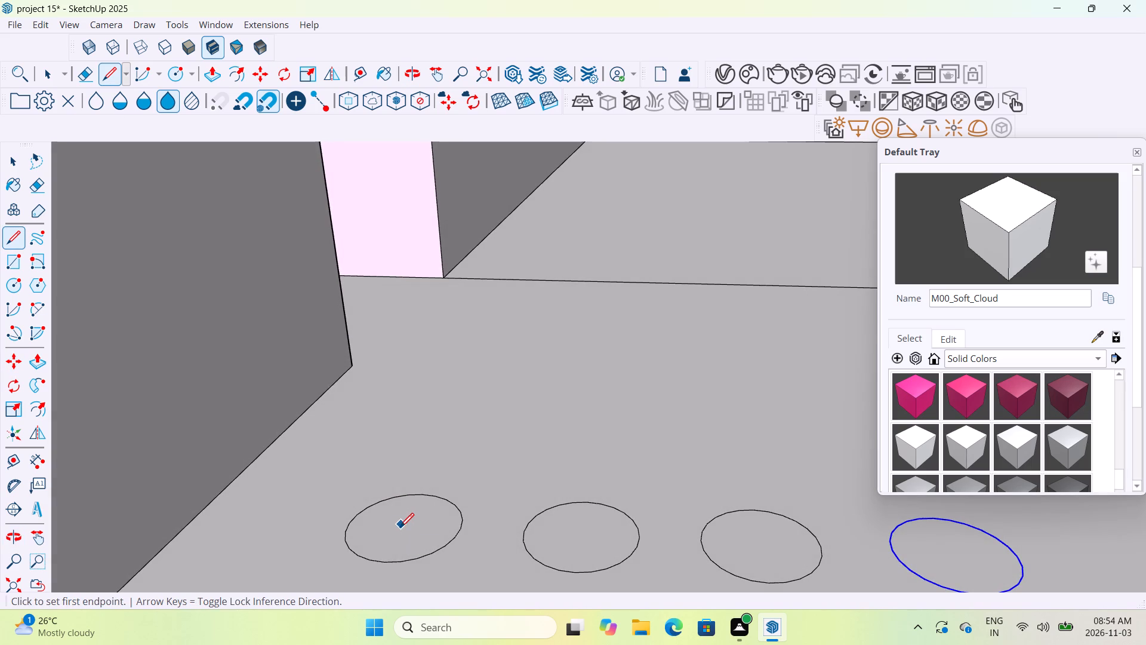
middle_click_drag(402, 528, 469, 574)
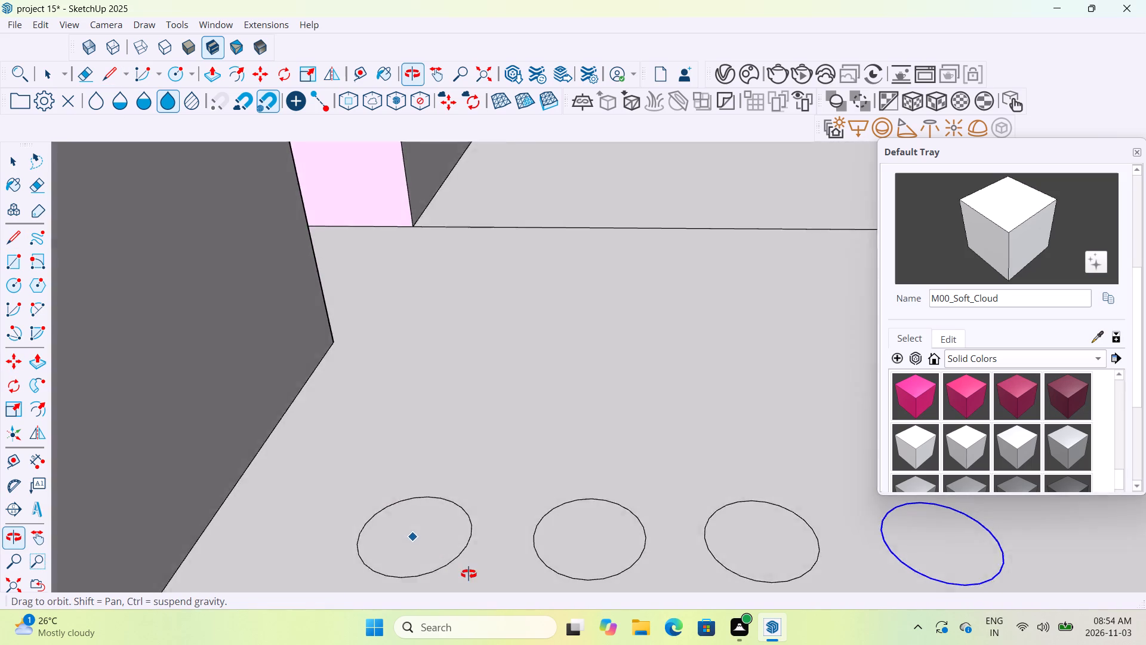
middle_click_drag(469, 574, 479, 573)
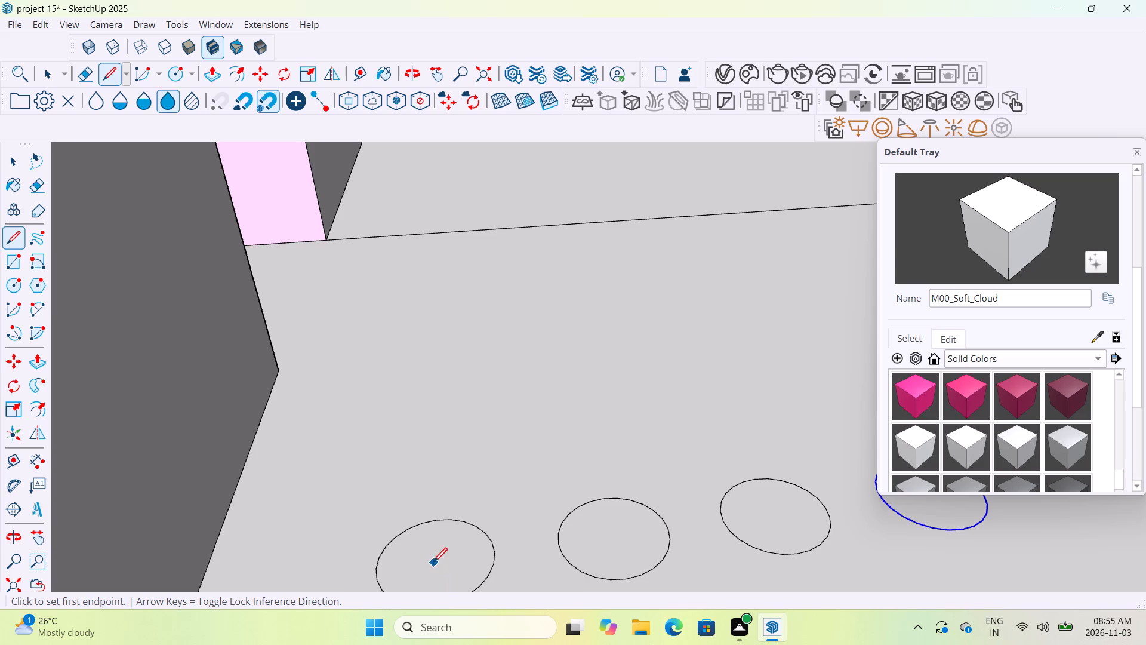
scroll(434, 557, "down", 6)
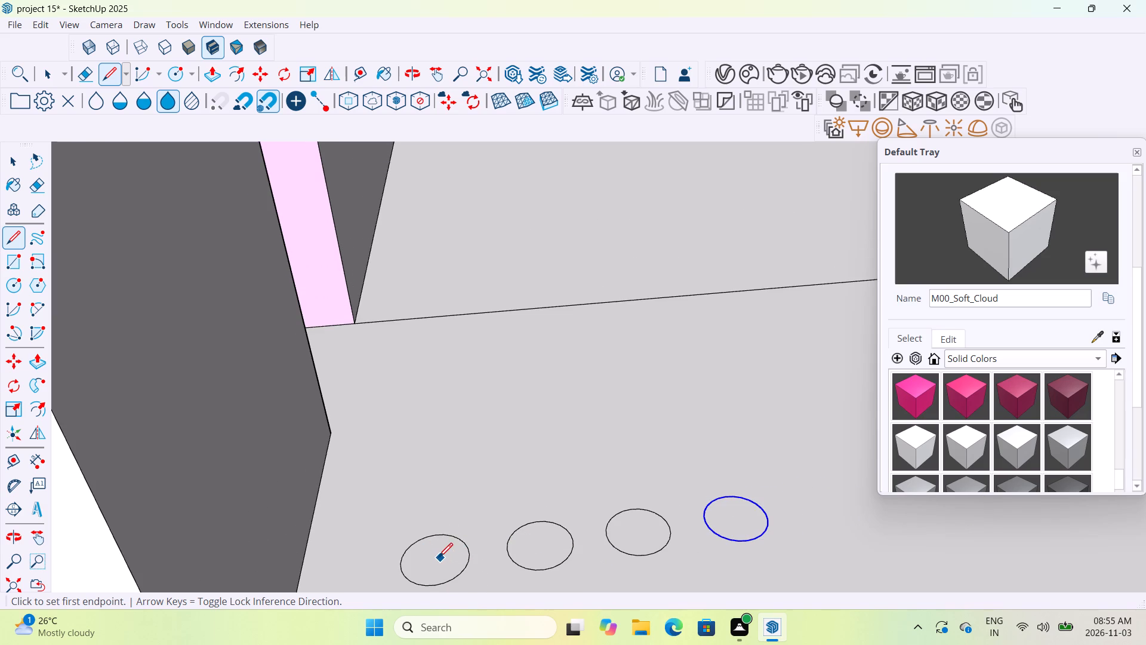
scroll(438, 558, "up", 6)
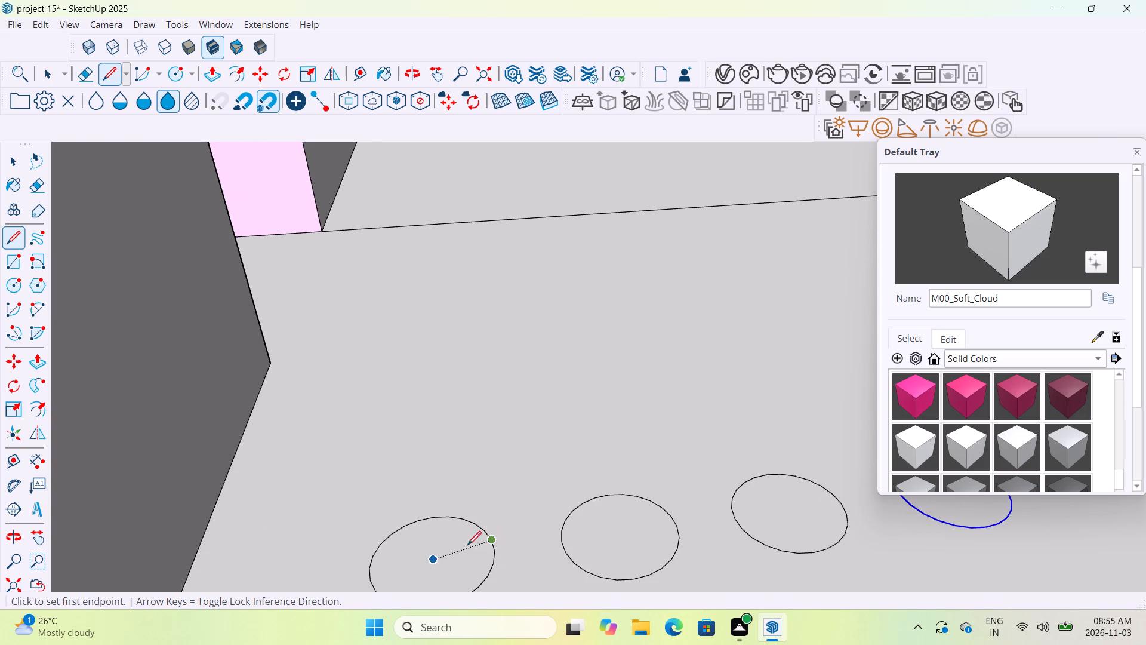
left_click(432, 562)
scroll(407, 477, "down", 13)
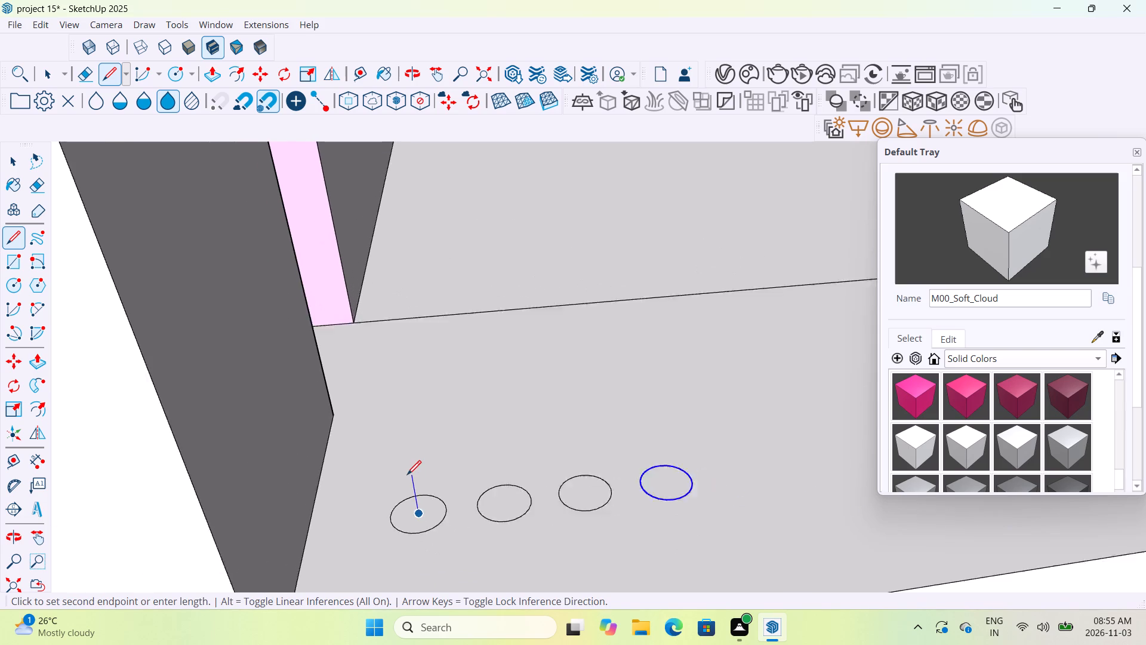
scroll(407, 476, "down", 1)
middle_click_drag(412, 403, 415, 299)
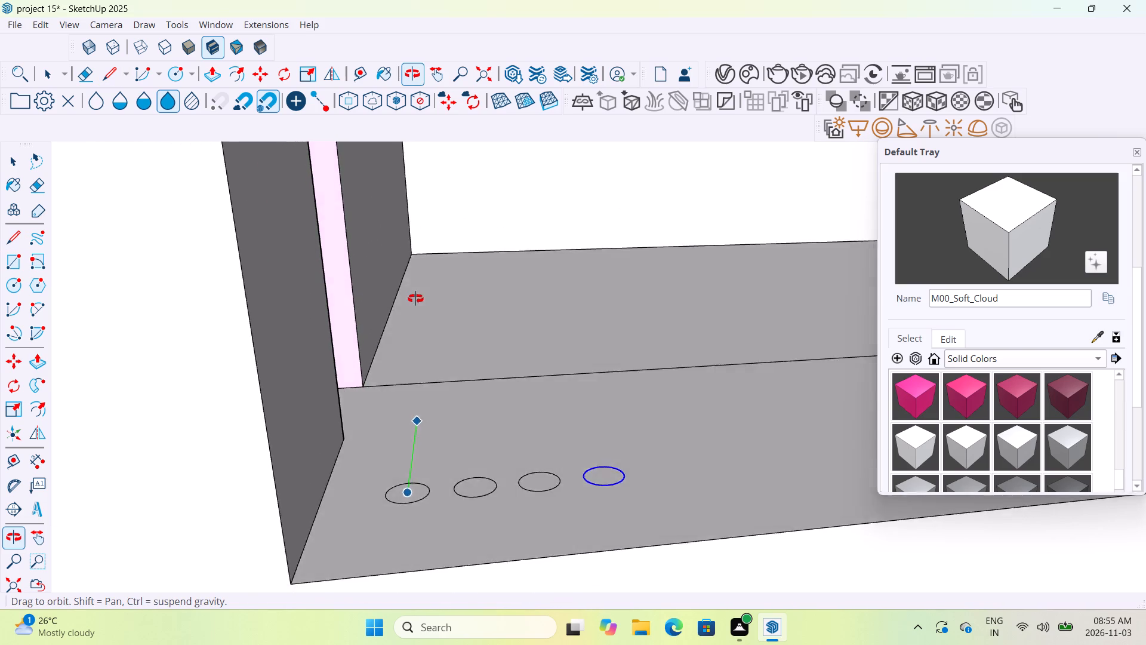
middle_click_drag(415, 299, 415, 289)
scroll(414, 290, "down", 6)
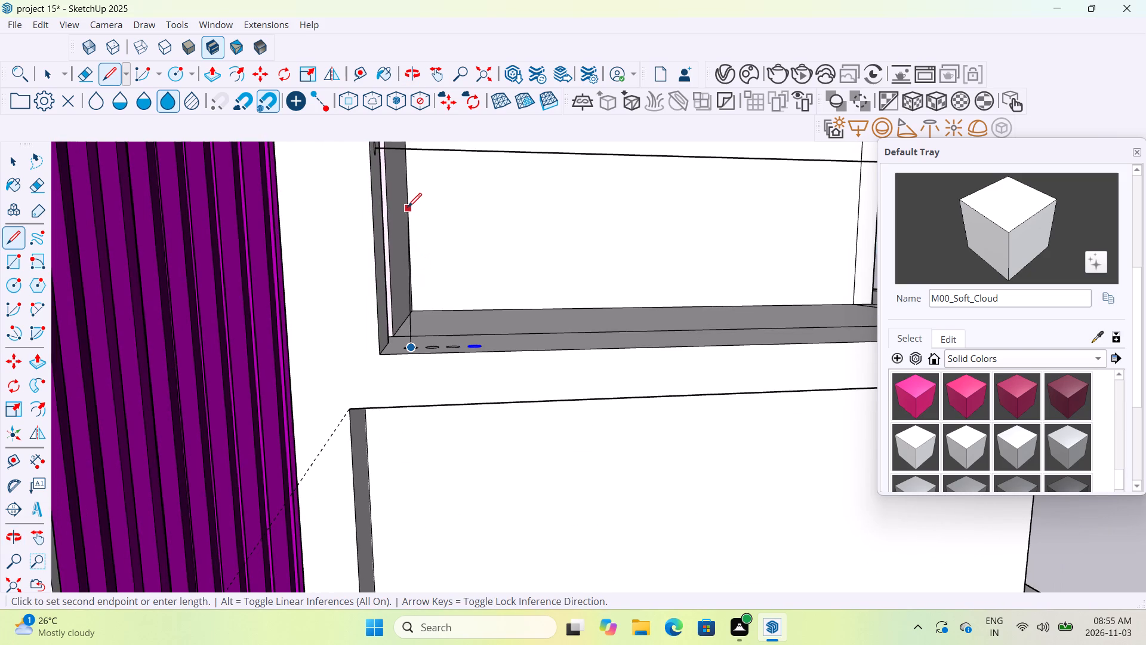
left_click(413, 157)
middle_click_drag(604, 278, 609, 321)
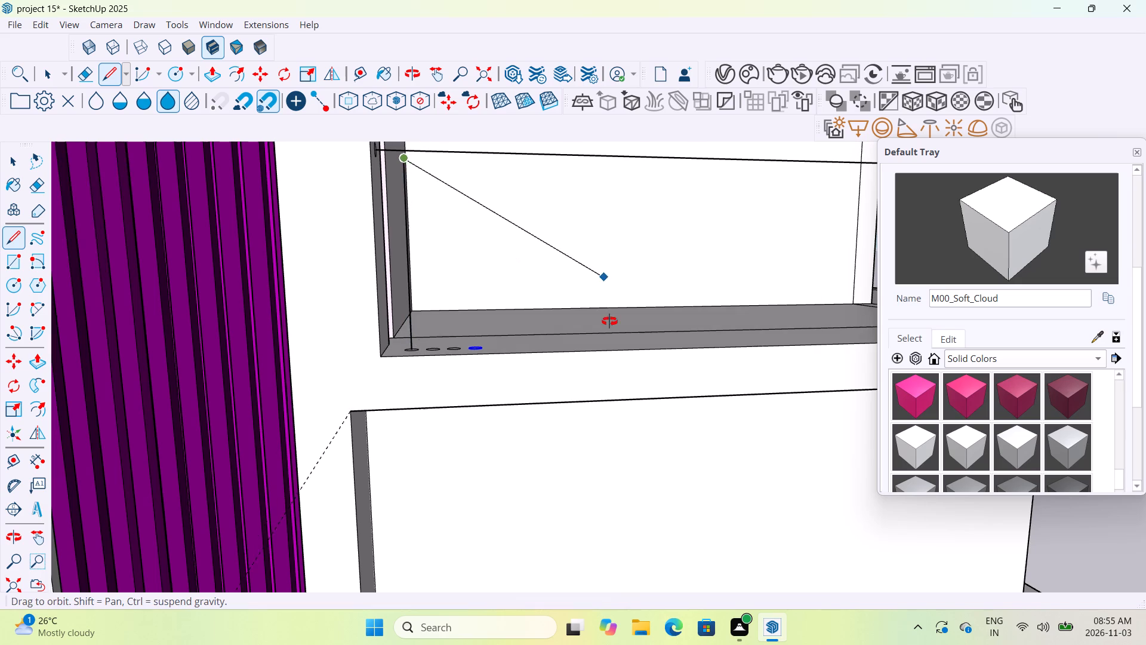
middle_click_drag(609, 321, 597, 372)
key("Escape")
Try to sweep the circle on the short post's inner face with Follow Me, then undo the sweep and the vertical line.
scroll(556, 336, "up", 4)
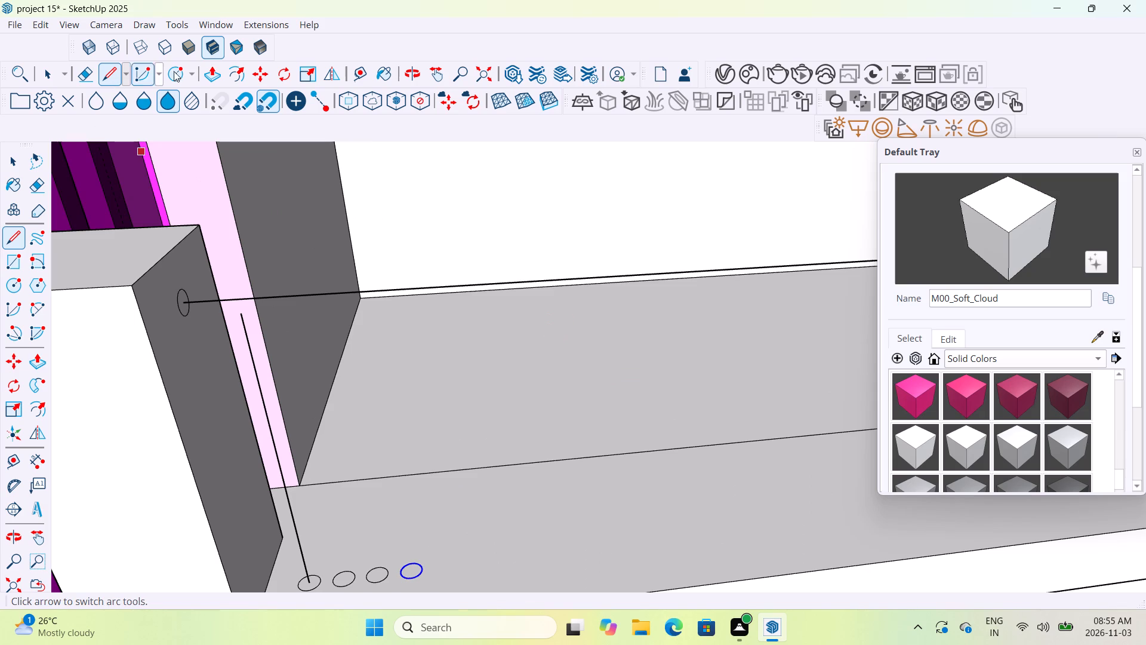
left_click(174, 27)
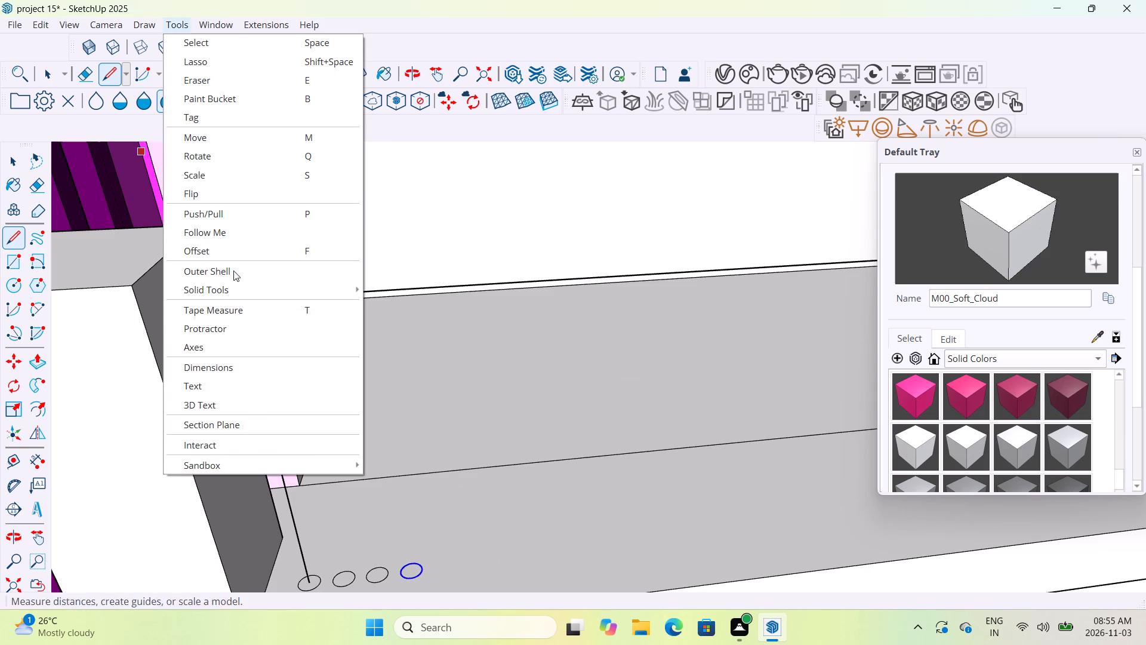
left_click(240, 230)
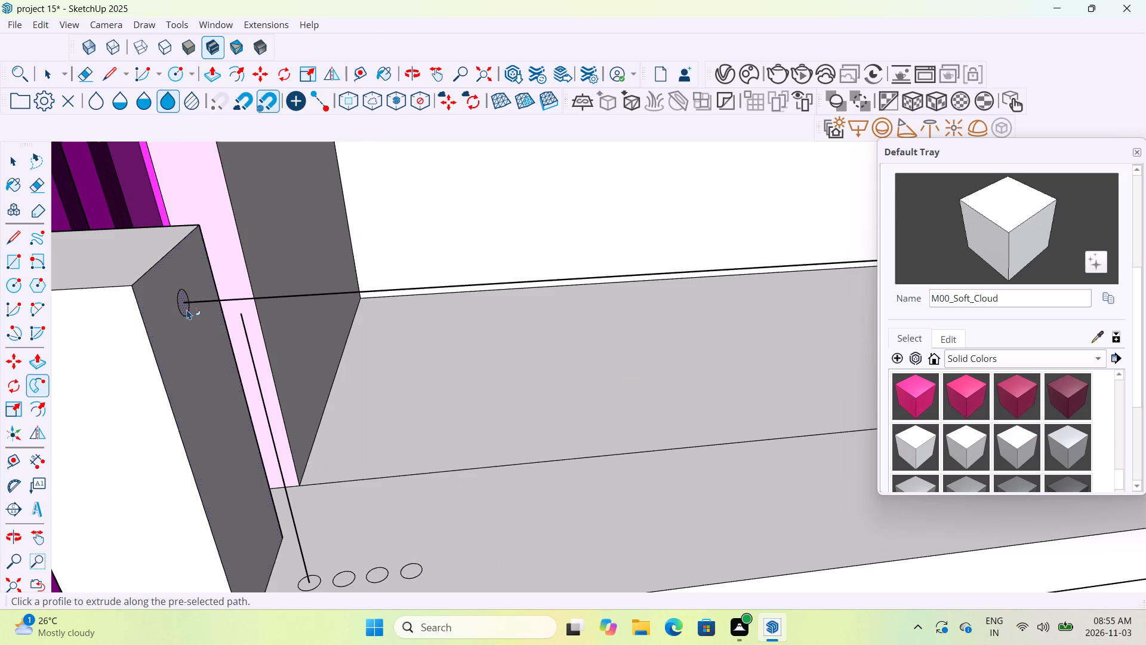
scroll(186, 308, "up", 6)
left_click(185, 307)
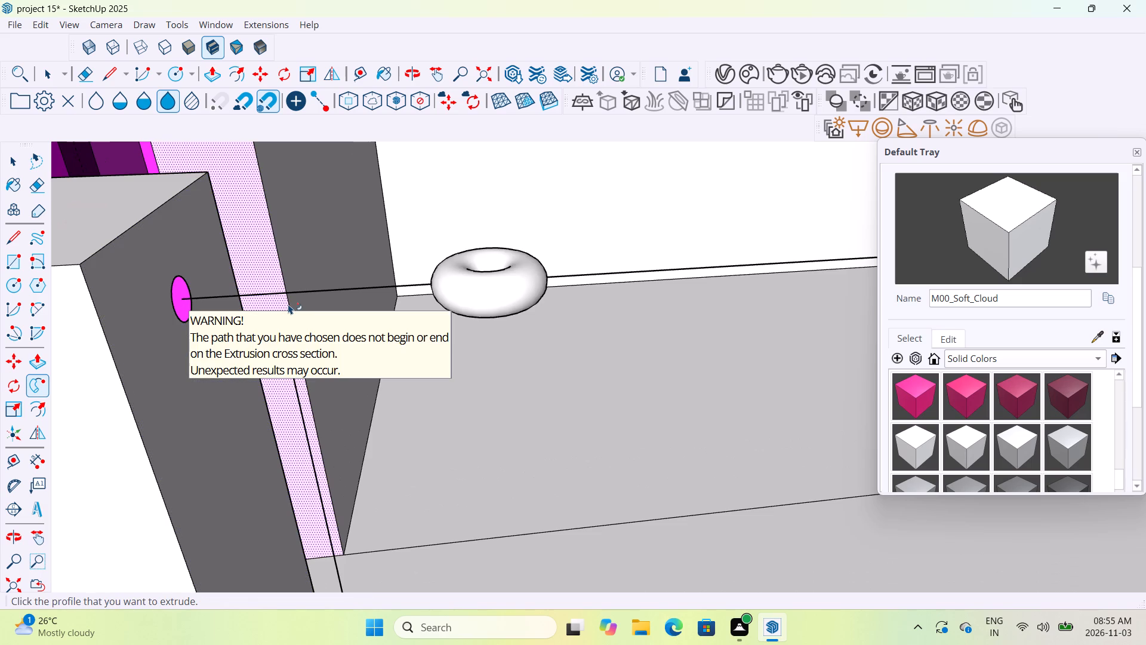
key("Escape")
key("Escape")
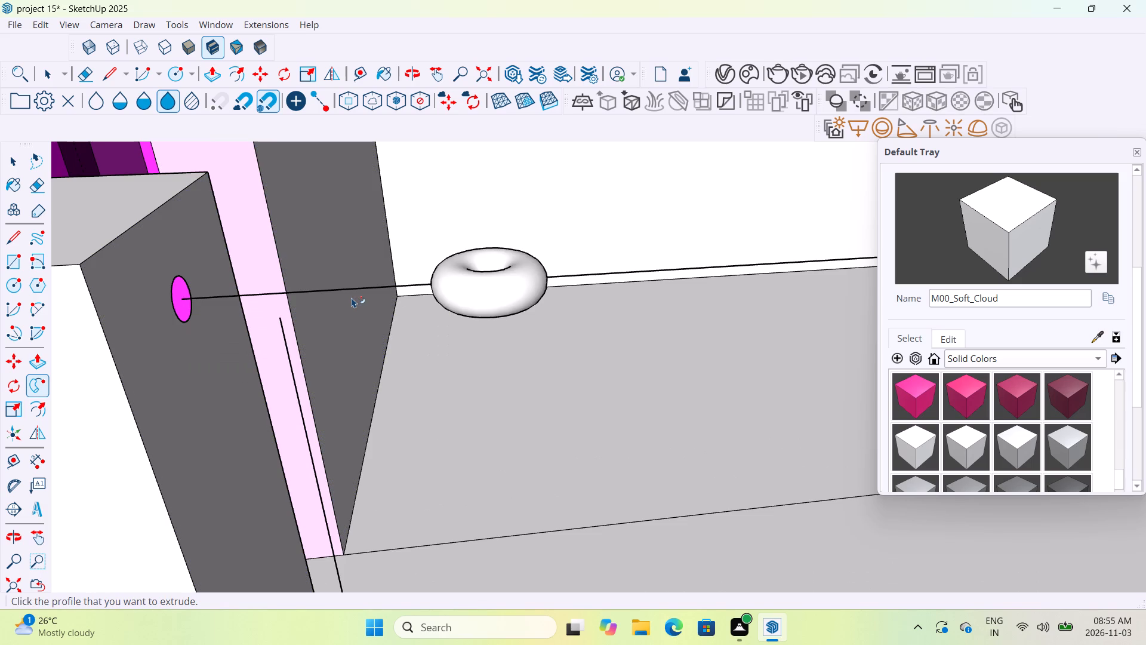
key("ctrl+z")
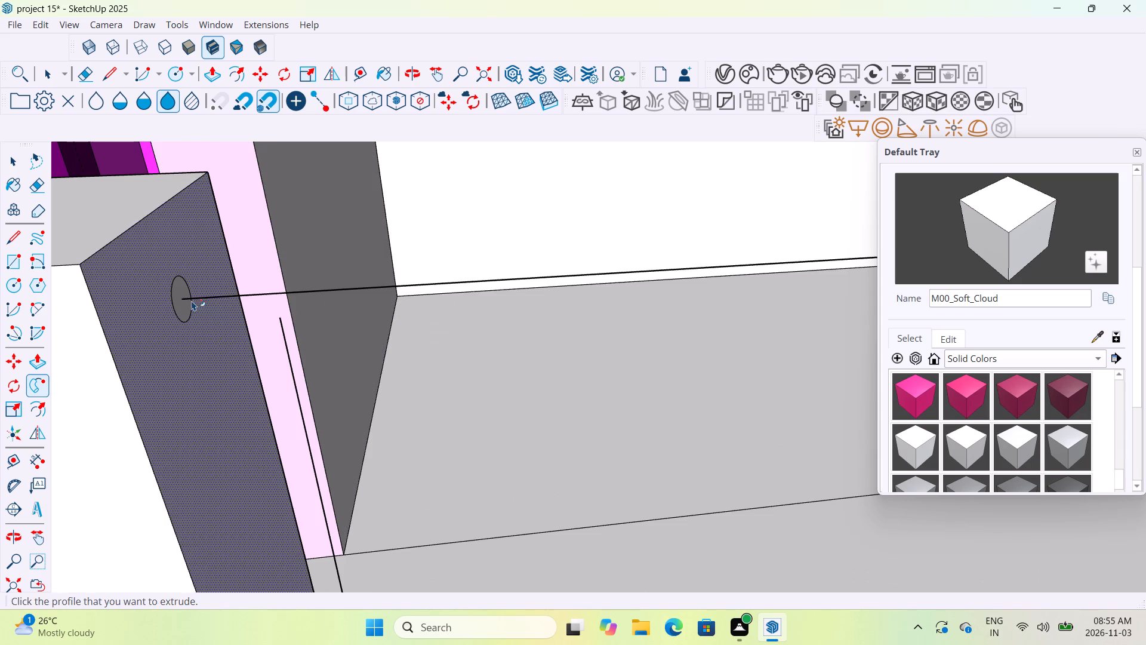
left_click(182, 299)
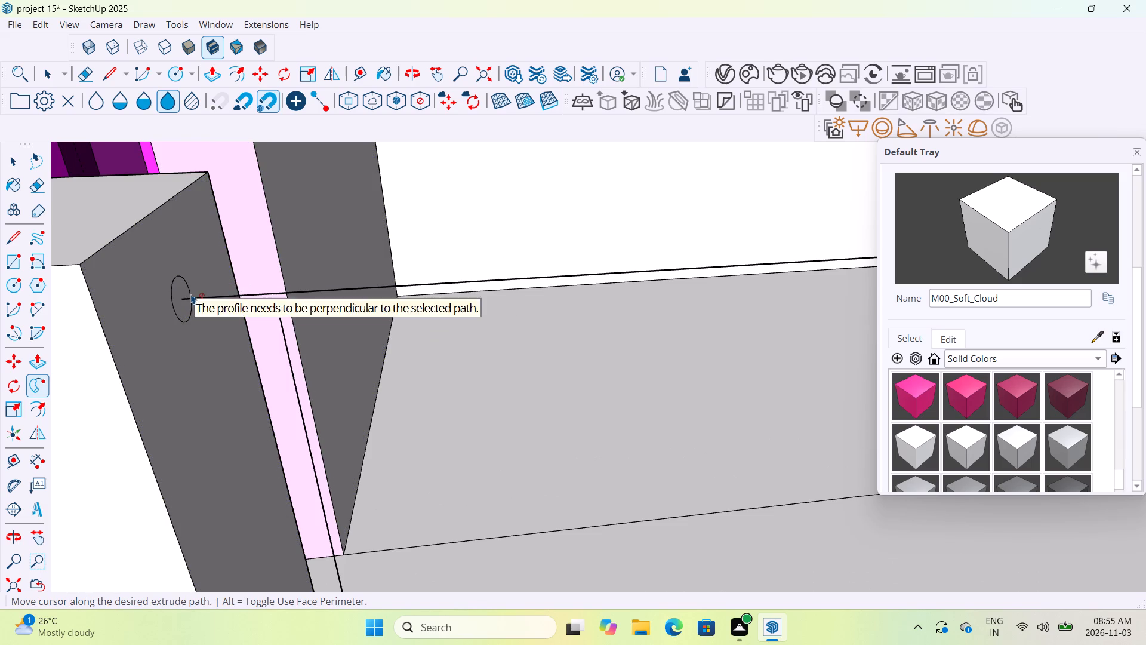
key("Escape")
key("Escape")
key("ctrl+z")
Sweep the circle on the short post's inner face along the horizontal line to the opposite post with Follow Me, forming the round rail.
middle_click_drag(215, 282, 238, 374)
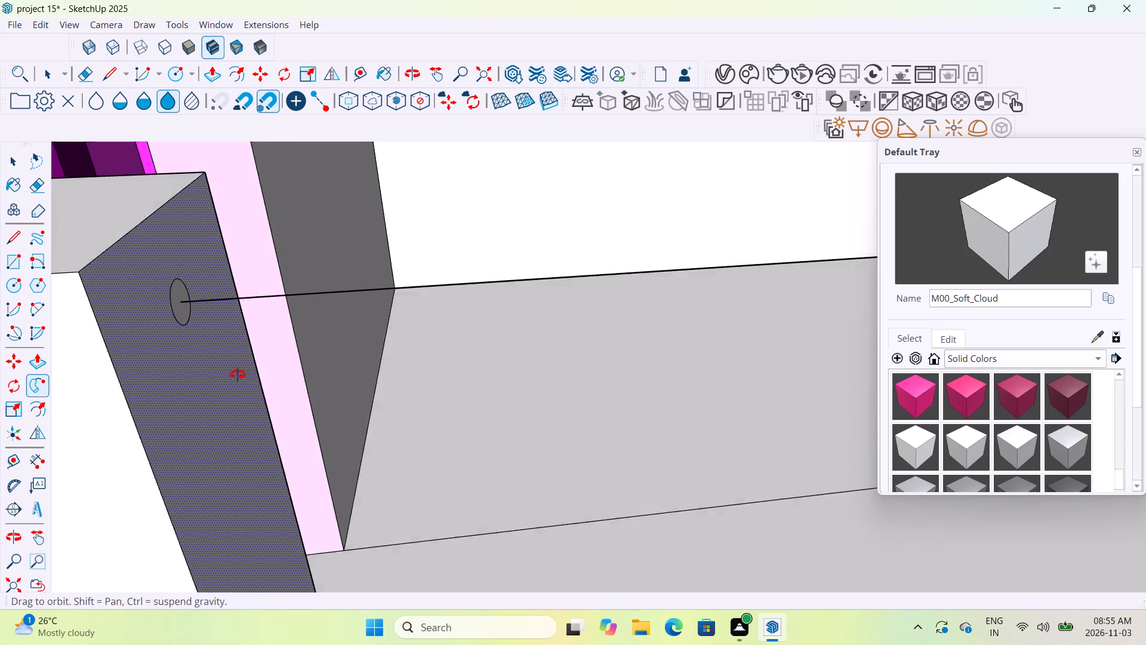
middle_click_drag(238, 374, 248, 417)
scroll(248, 418, "down", 3)
middle_click_drag(266, 469, 167, 334)
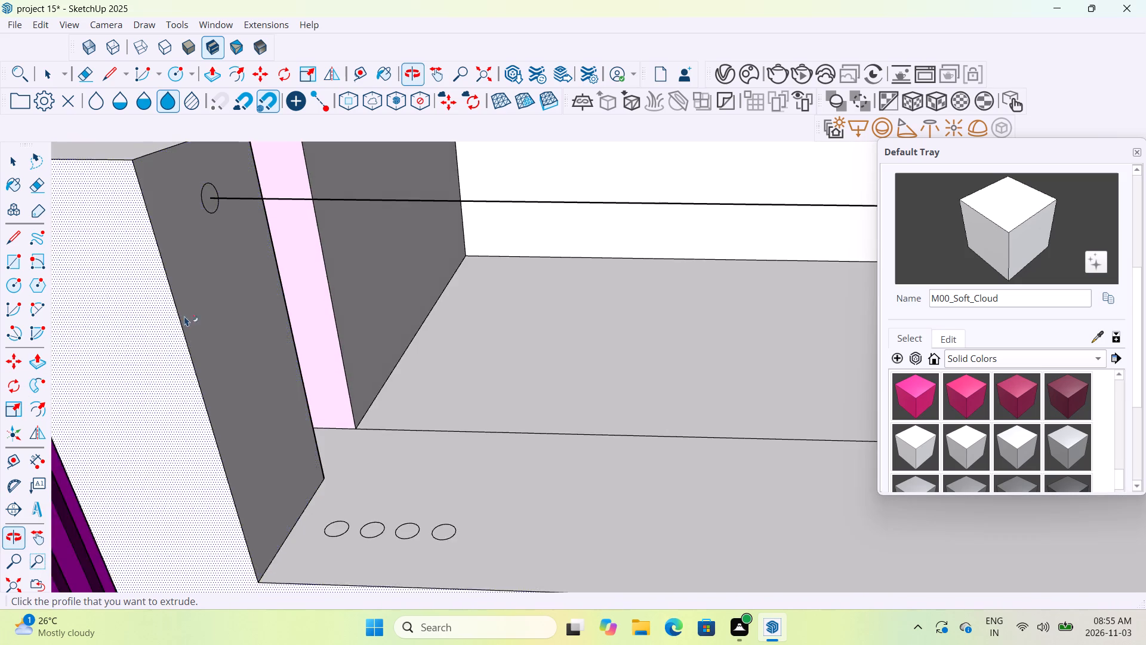
scroll(197, 255, "up", 5)
double_click(214, 164)
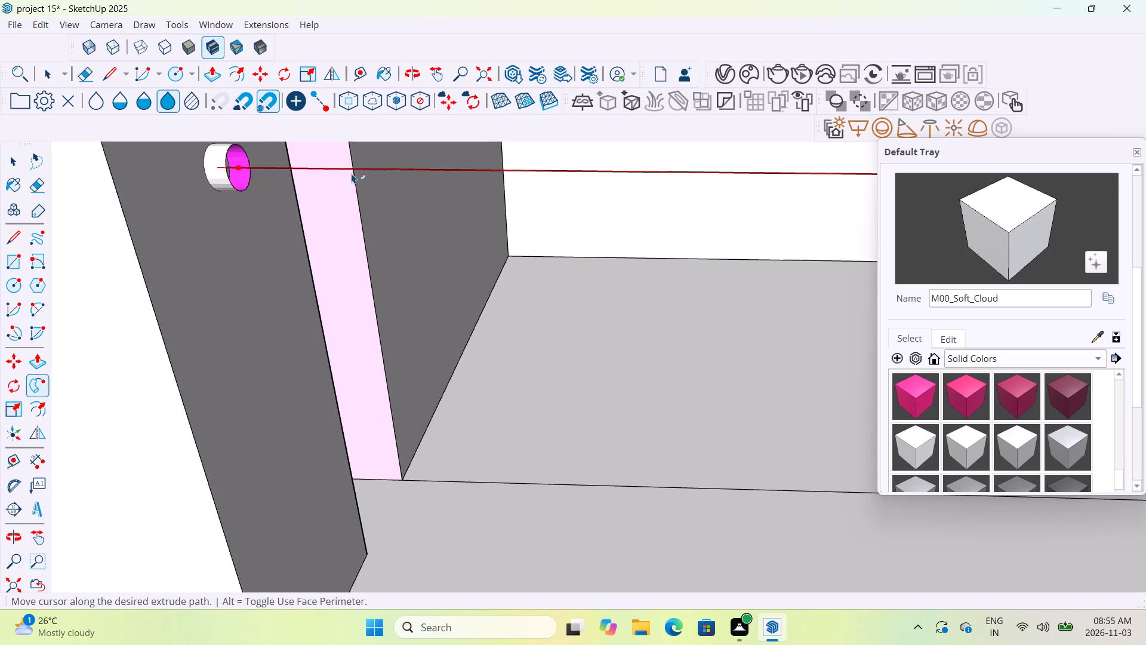
scroll(426, 177, "down", 20)
scroll(426, 177, "down", 1)
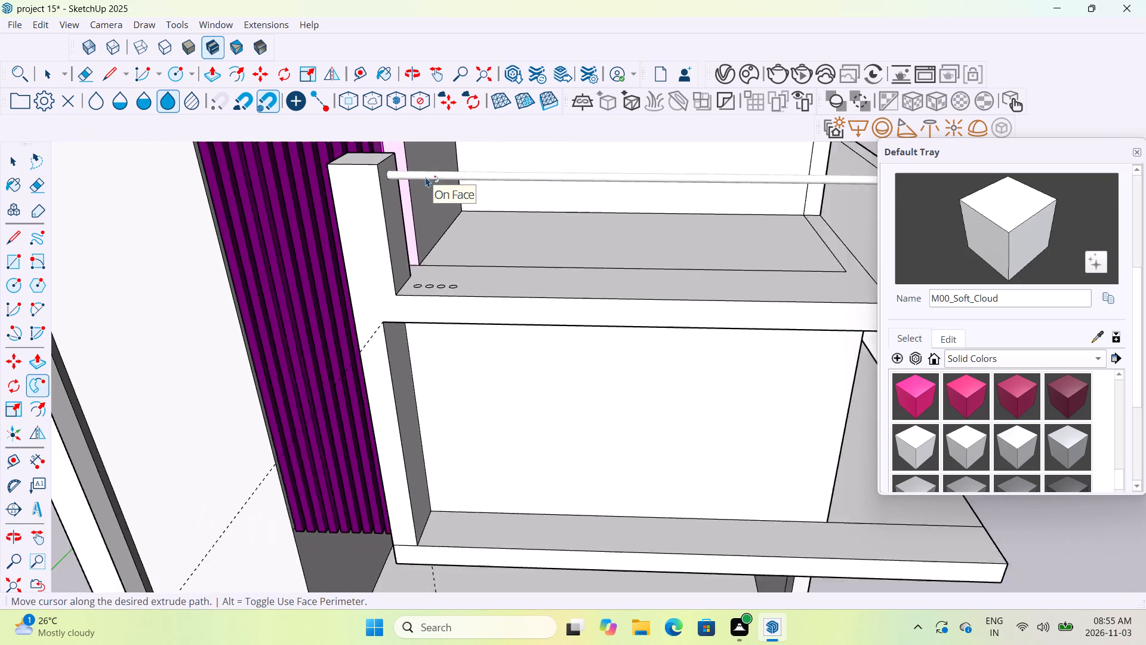
scroll(426, 177, "down", 1)
scroll(641, 182, "down", 10)
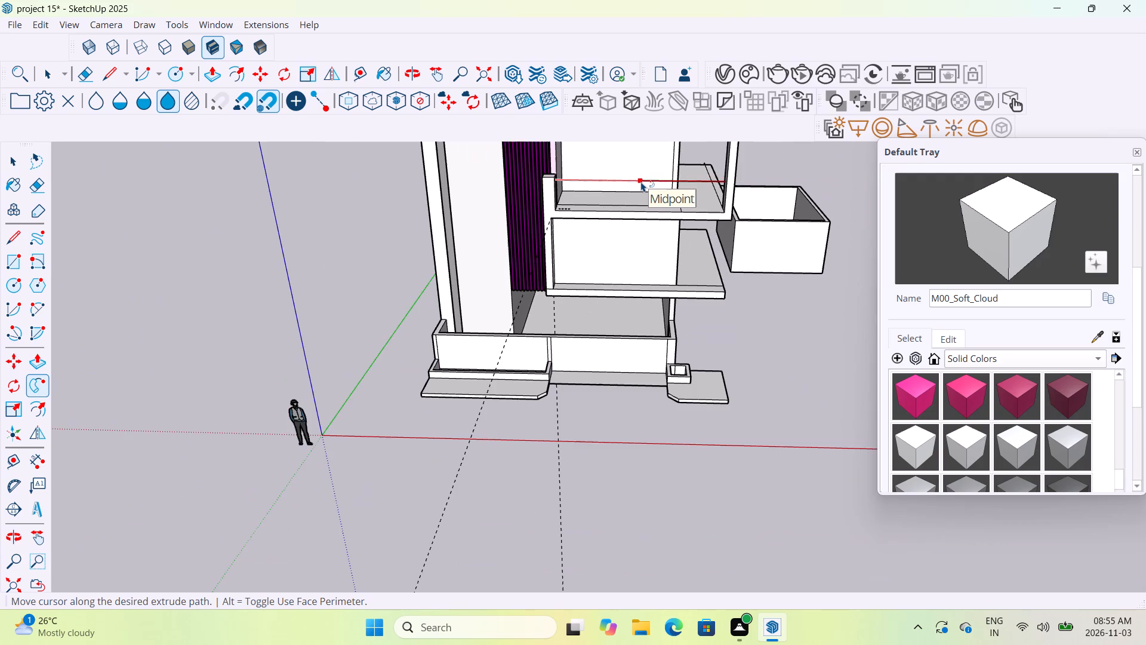
scroll(727, 177, "up", 12)
left_click(727, 177)
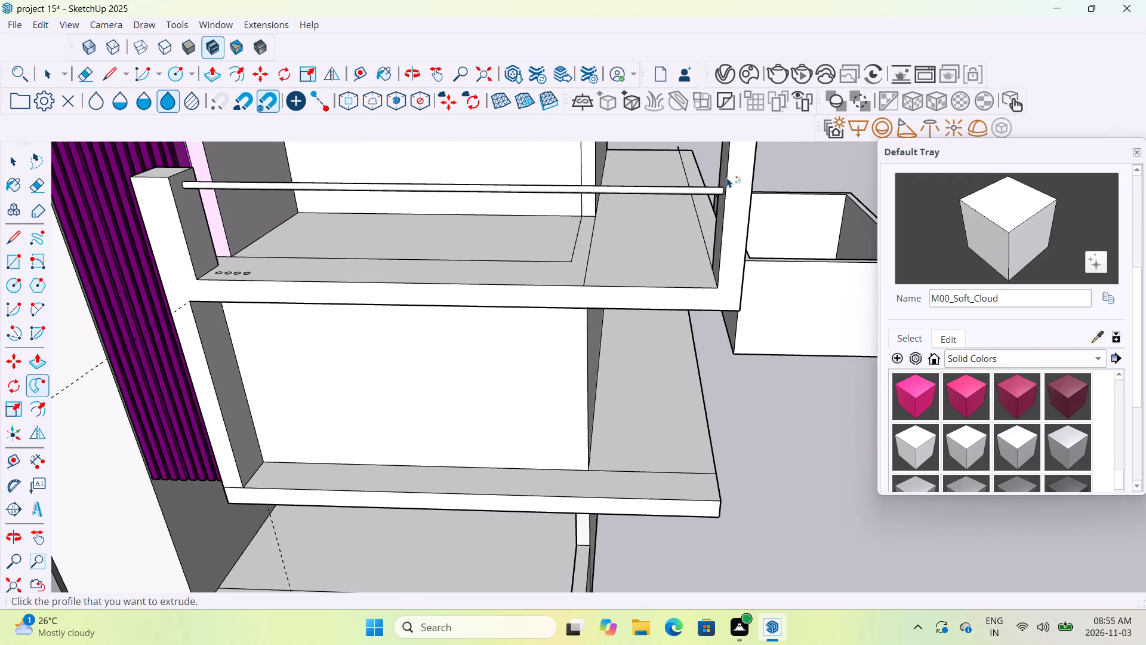
Draw a vertical path line from the centre of the floor circle nearest the short post up to the rail's lower edge.
scroll(206, 271, "up", 5)
middle_click_drag(205, 263, 229, 320)
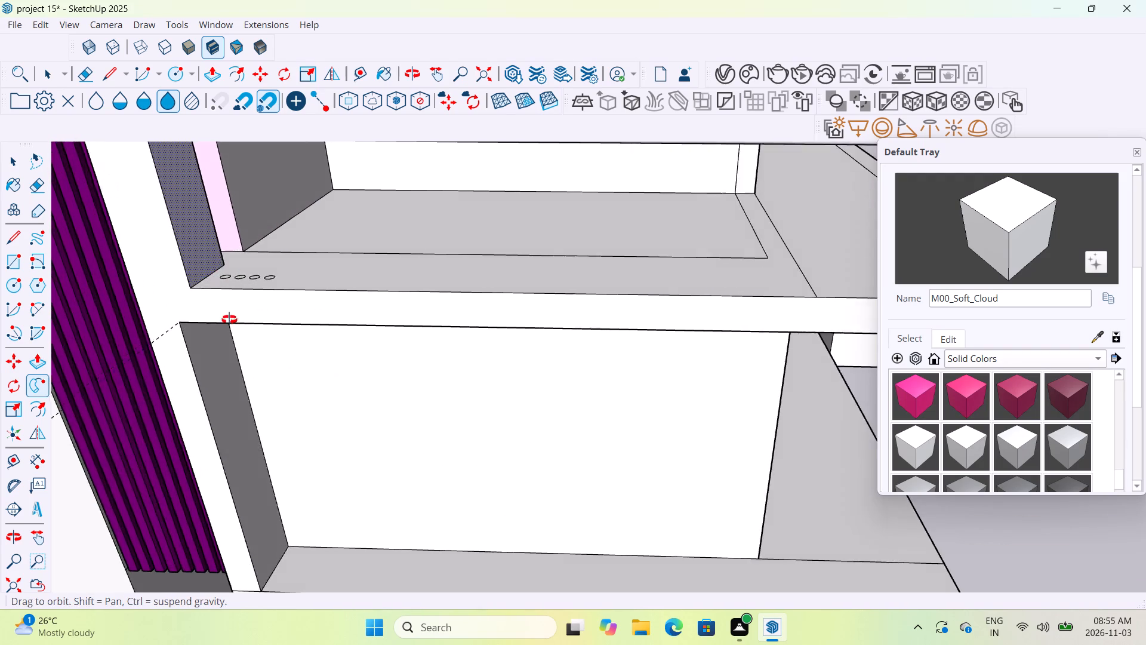
middle_click_drag(229, 320, 242, 355)
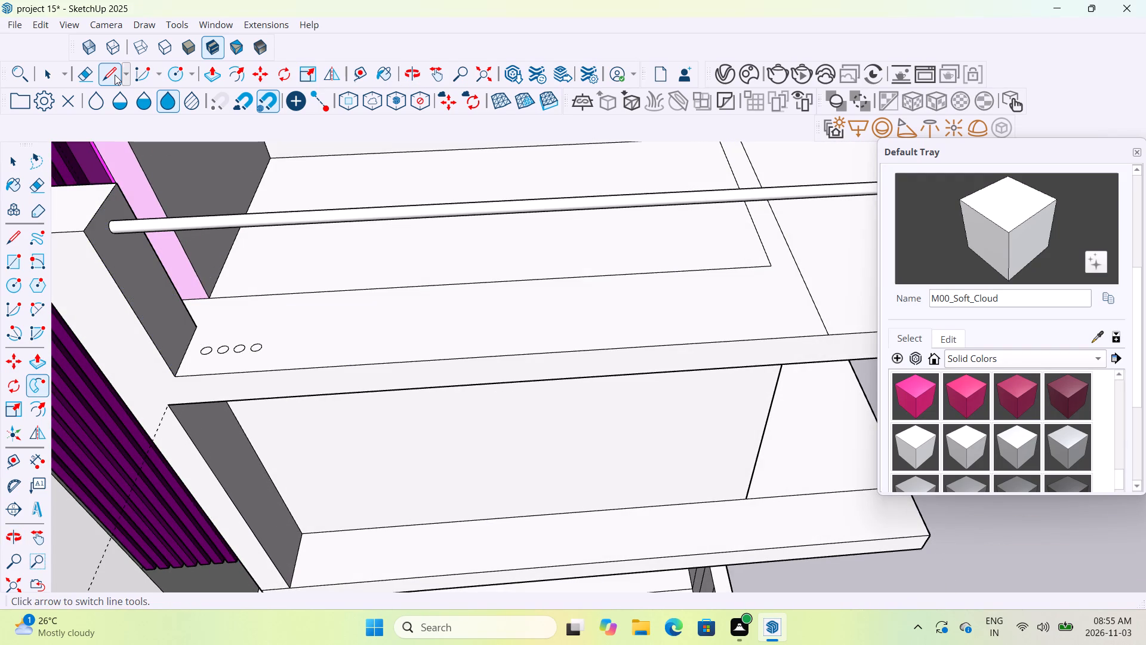
left_click(115, 75)
scroll(208, 352, "up", 11)
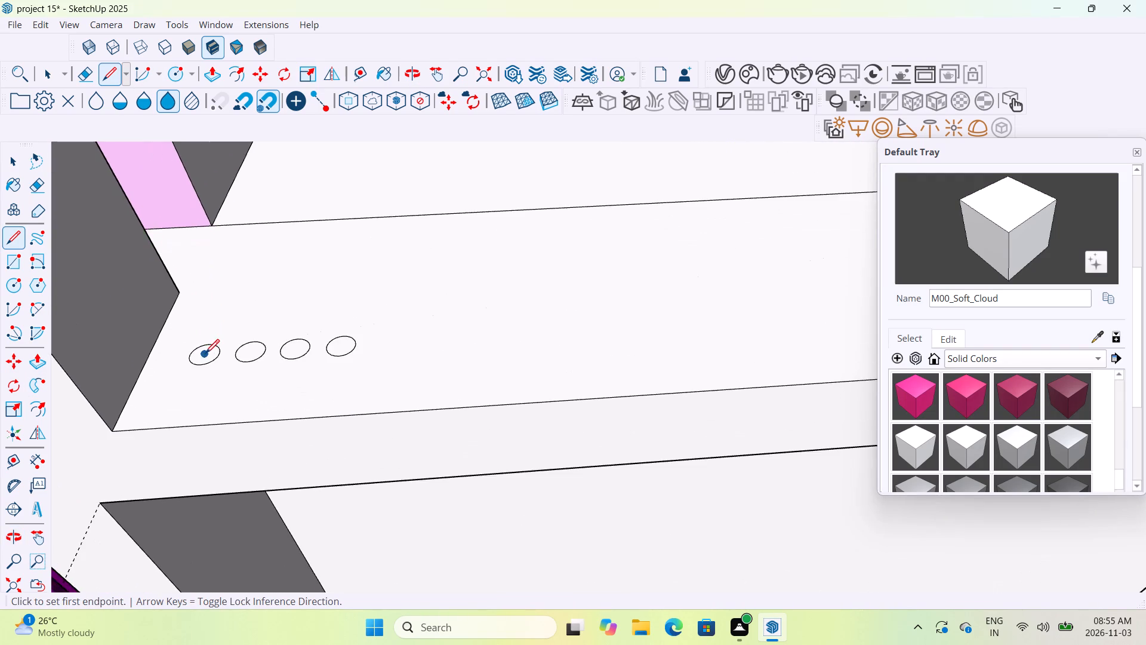
left_click(205, 355)
middle_click_drag(195, 302, 210, 257)
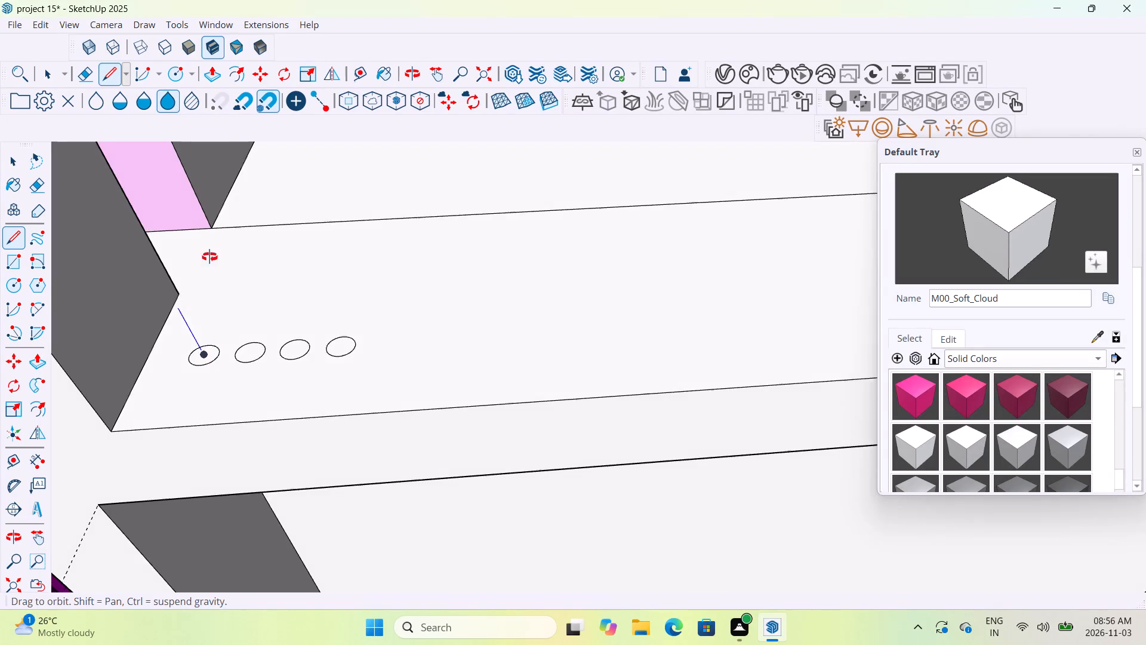
middle_click_drag(210, 257, 252, 163)
scroll(252, 163, "down", 10)
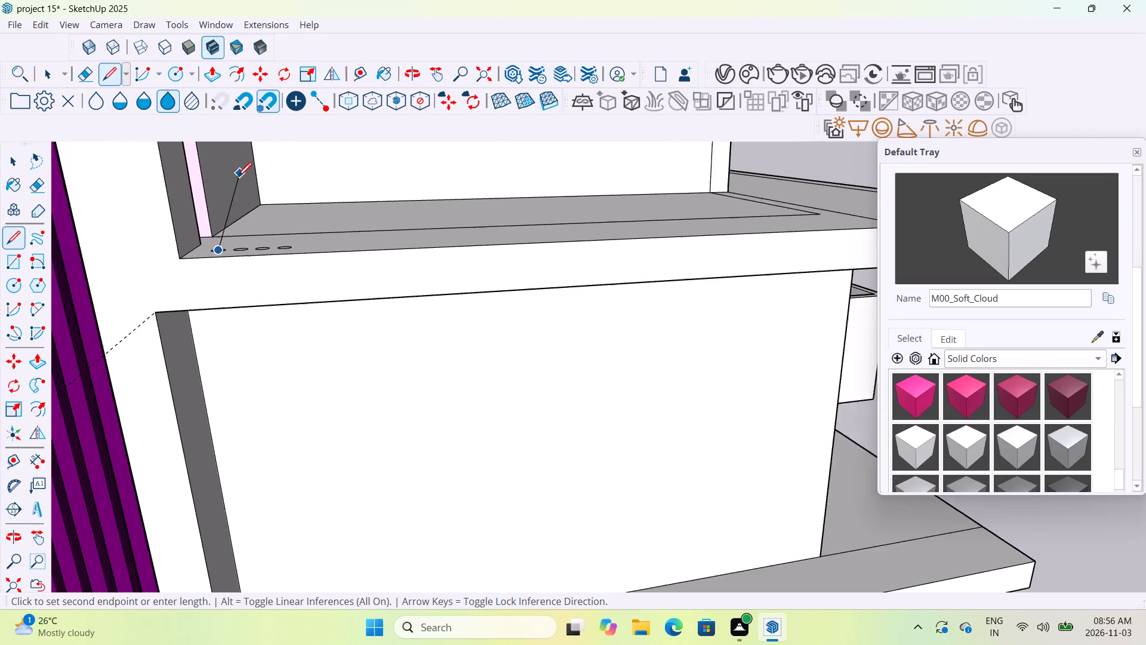
middle_click_drag(215, 174, 230, 225)
scroll(230, 225, "down", 9)
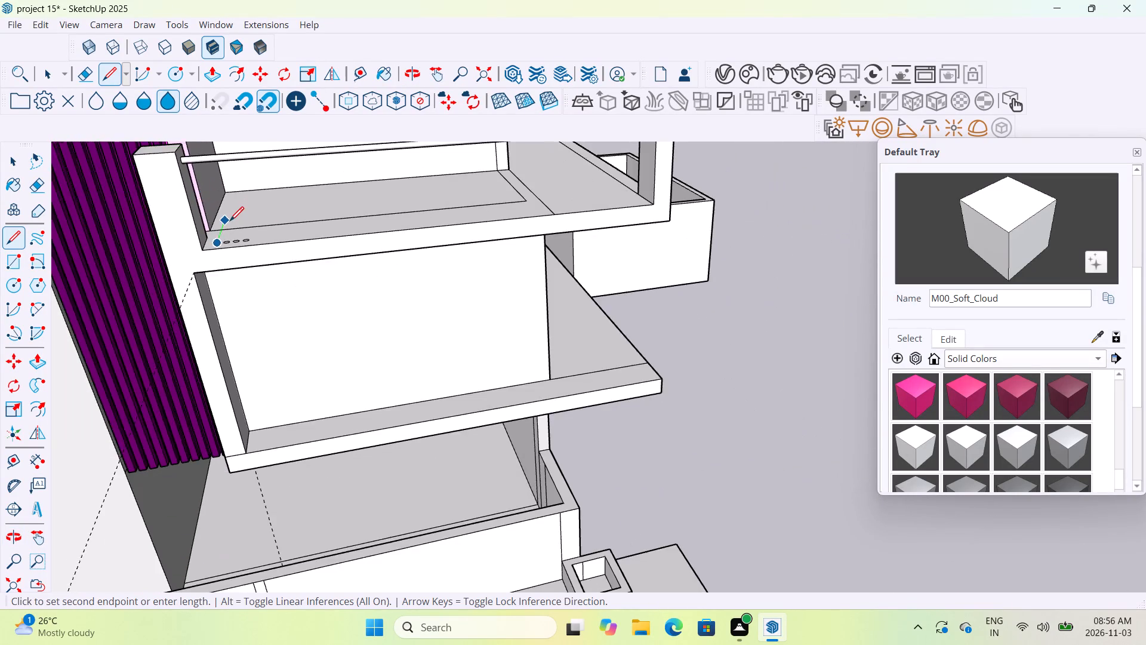
scroll(212, 186, "up", 10)
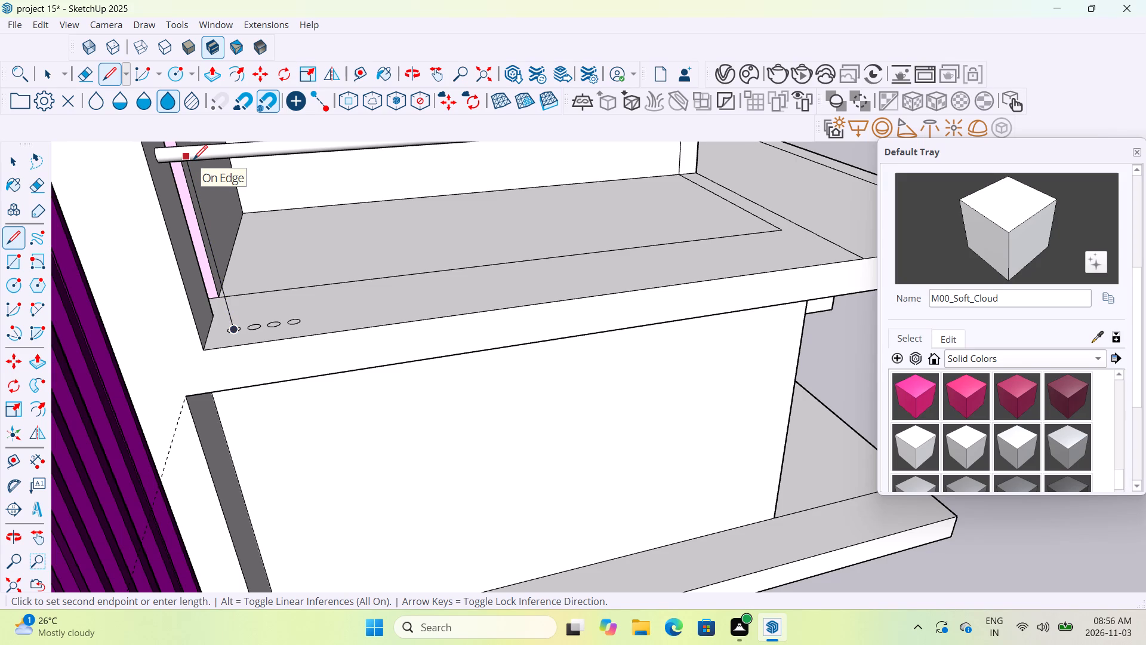
scroll(193, 161, "up", 5)
middle_click_drag(193, 161, 221, 151)
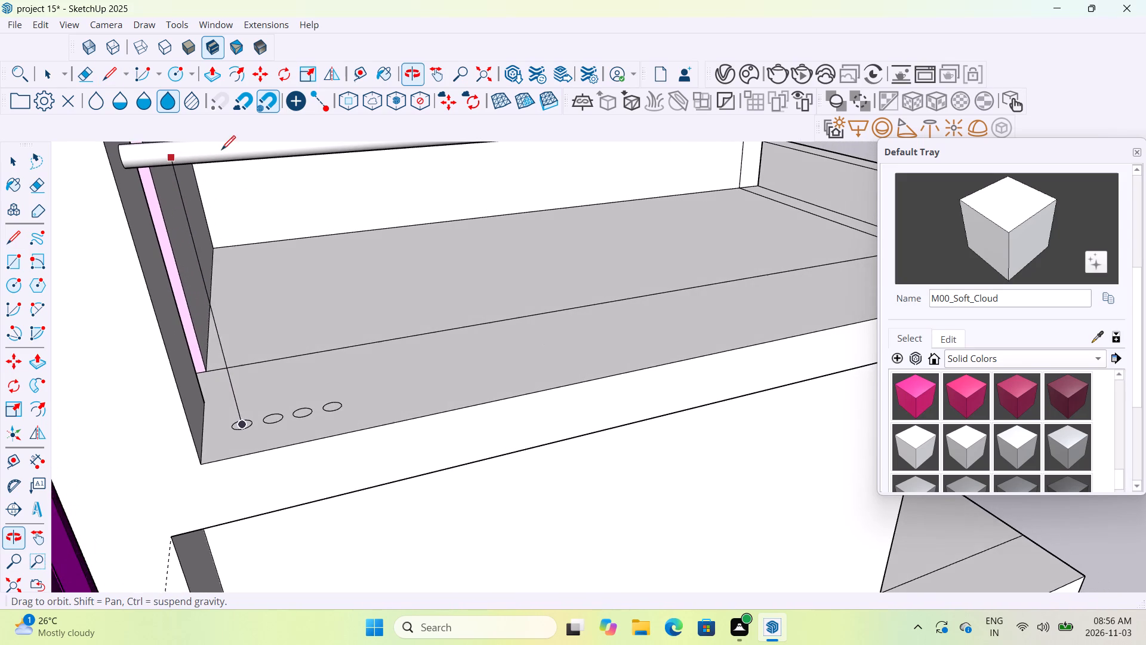
left_click(177, 163)
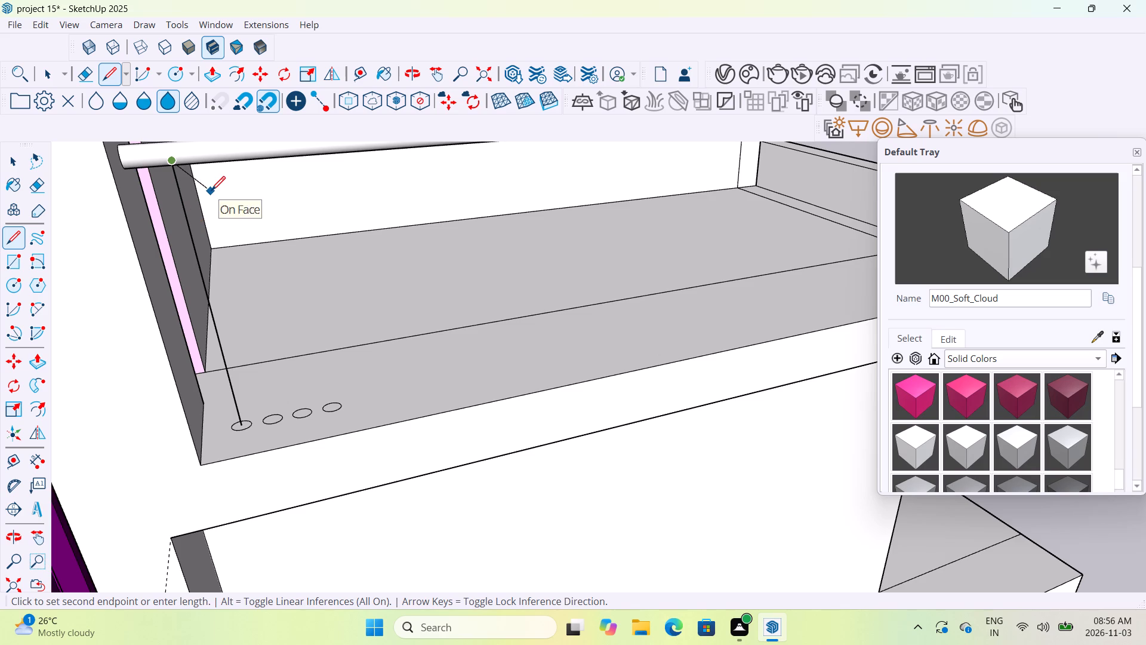
key("Escape")
Sweep the floor circle nearest the short post along its vertical path line with Follow Me, forming the first round baluster up to the rail.
left_click(167, 29)
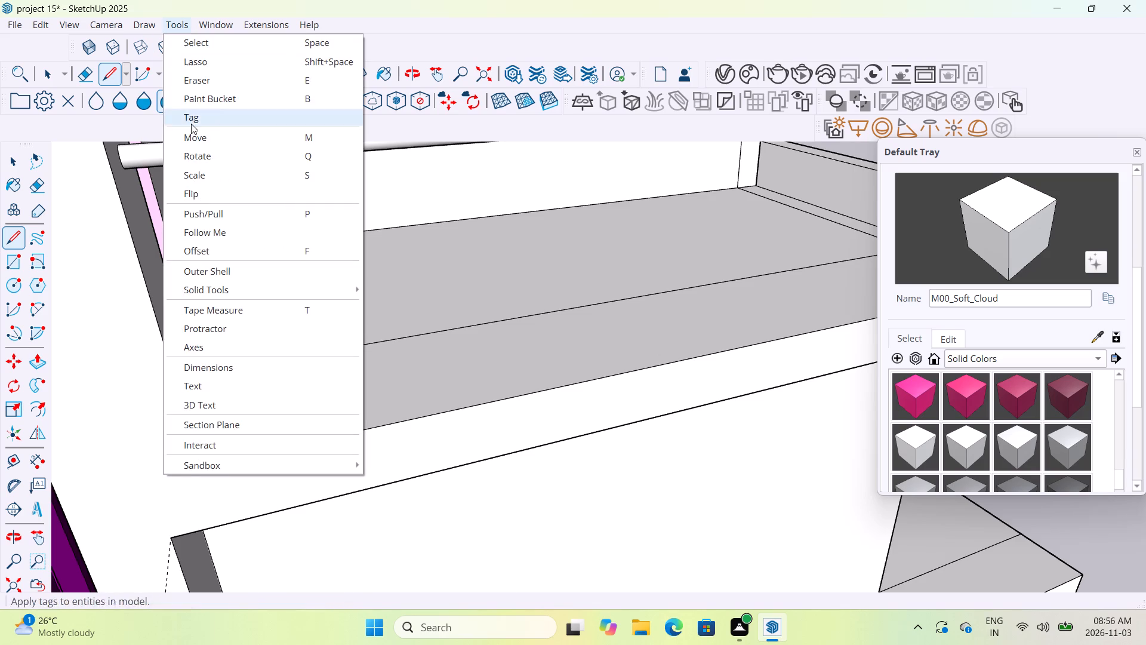
left_click(205, 234)
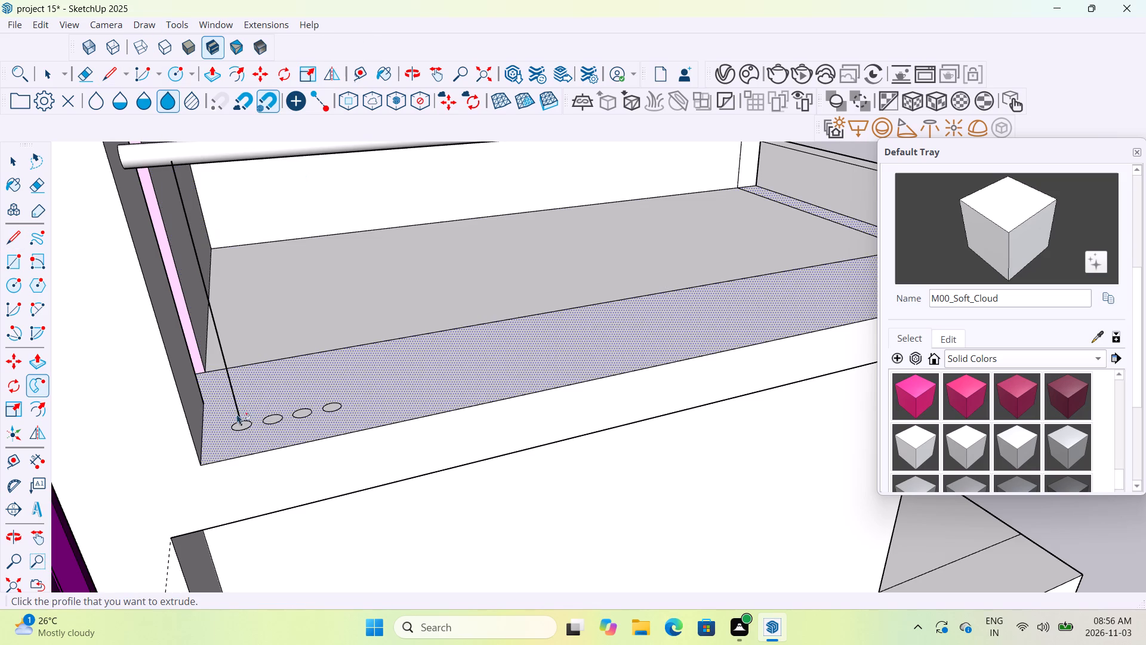
left_click(241, 428)
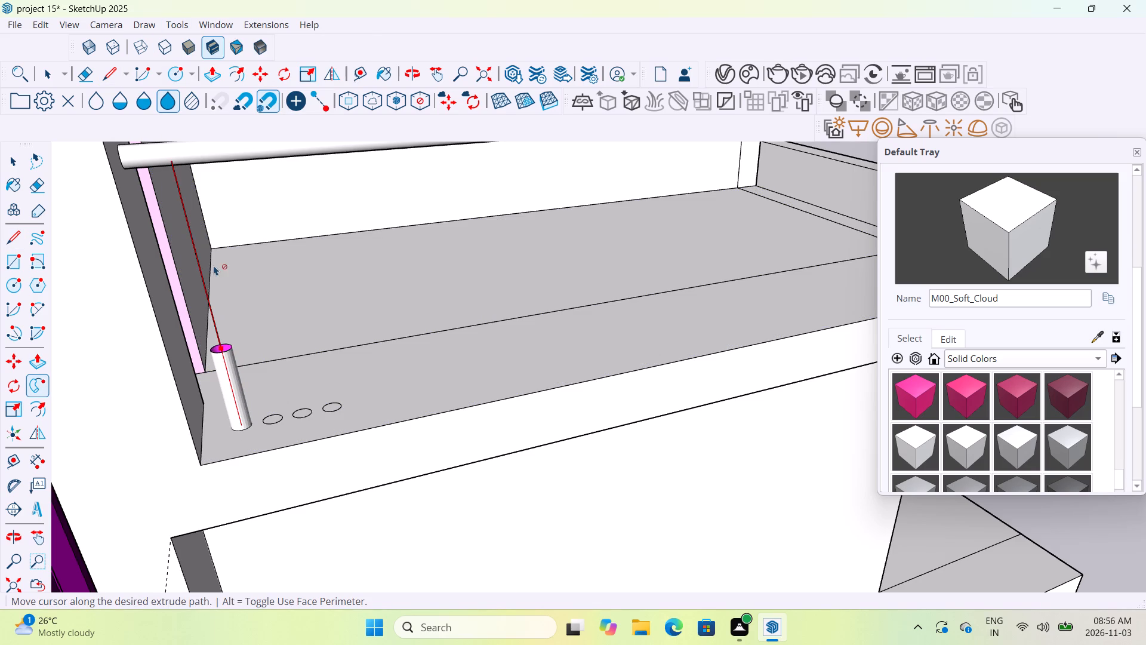
left_click(193, 201)
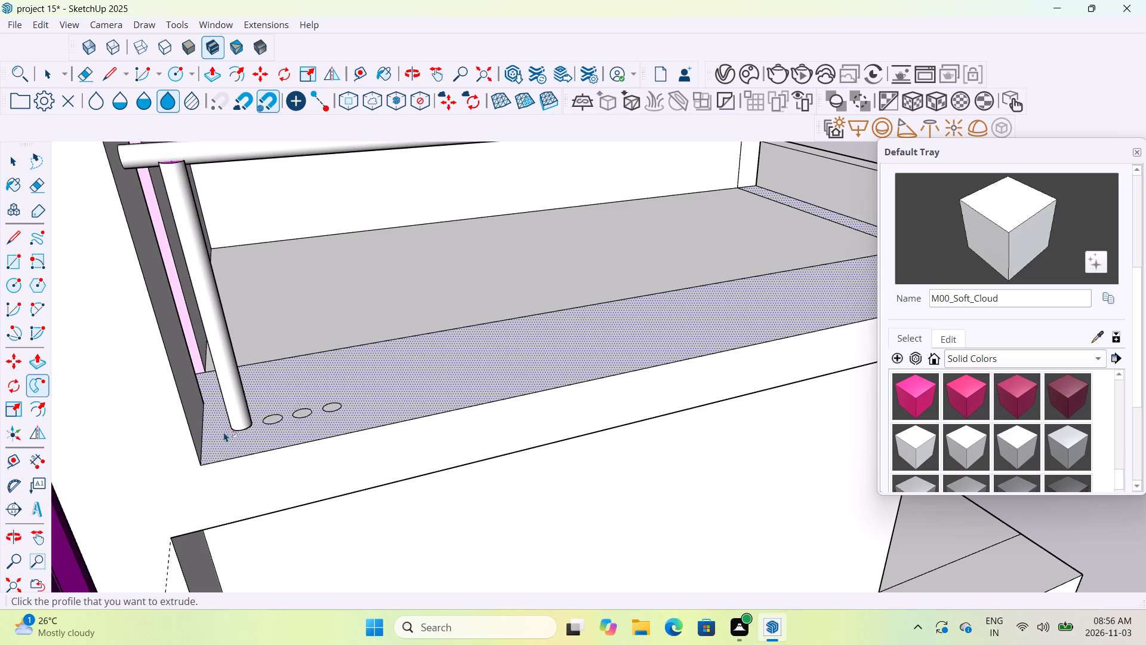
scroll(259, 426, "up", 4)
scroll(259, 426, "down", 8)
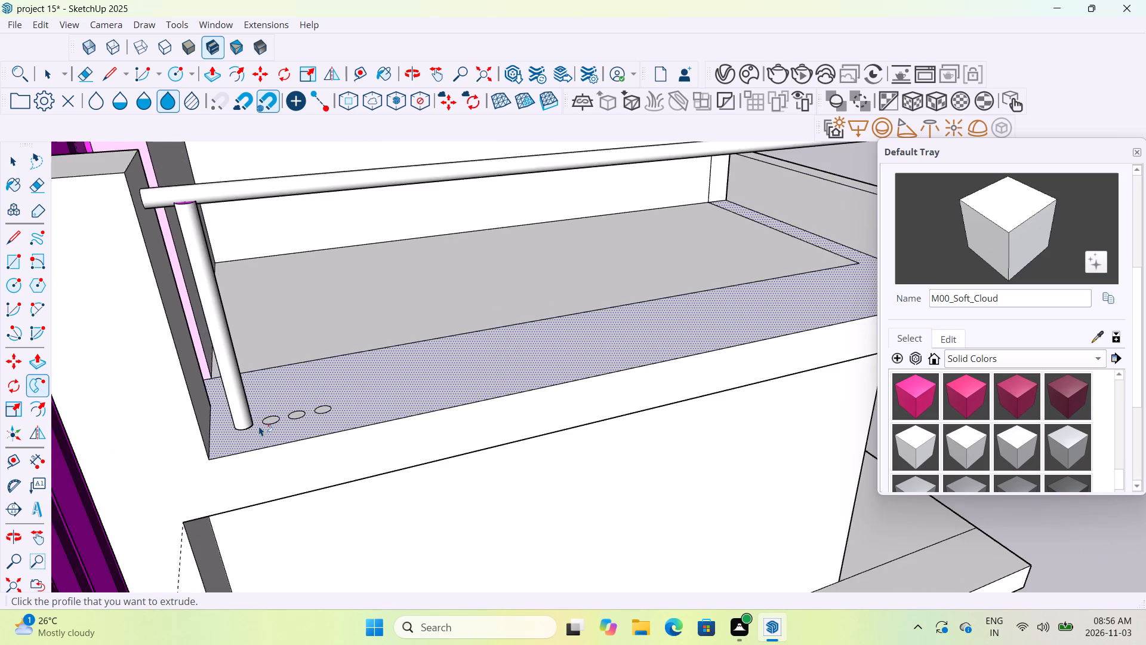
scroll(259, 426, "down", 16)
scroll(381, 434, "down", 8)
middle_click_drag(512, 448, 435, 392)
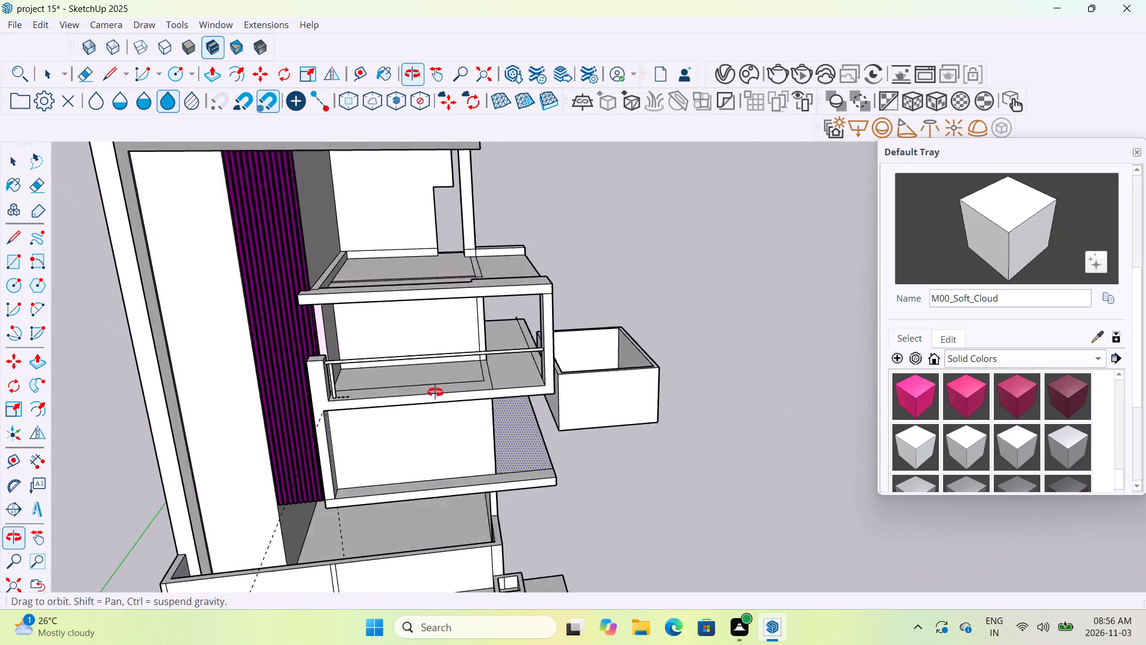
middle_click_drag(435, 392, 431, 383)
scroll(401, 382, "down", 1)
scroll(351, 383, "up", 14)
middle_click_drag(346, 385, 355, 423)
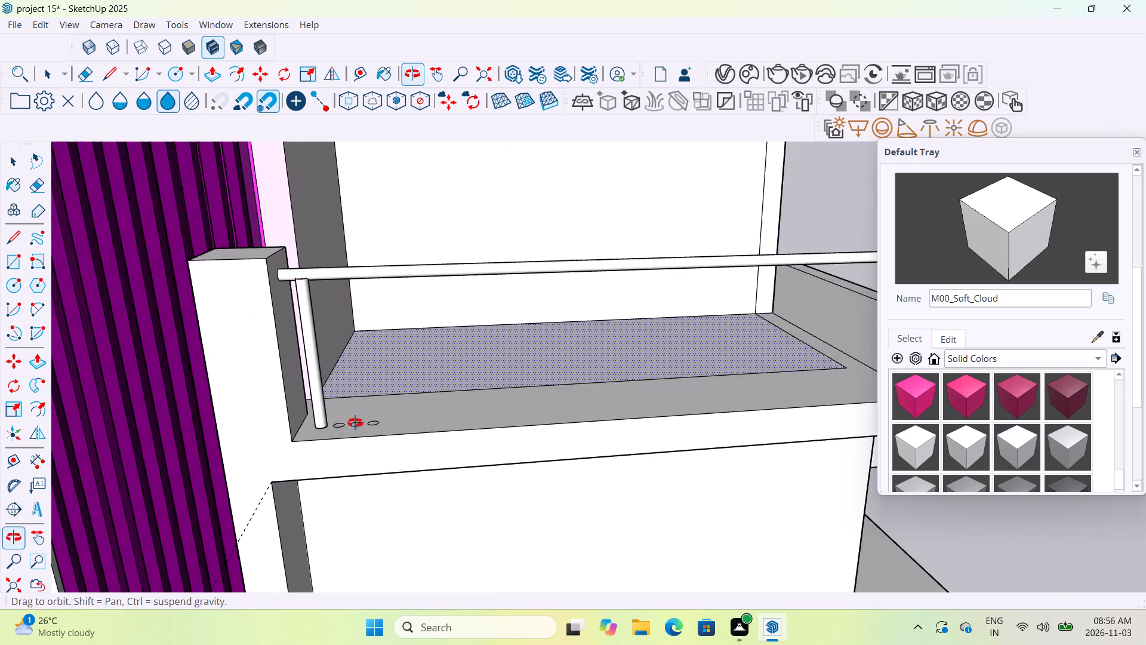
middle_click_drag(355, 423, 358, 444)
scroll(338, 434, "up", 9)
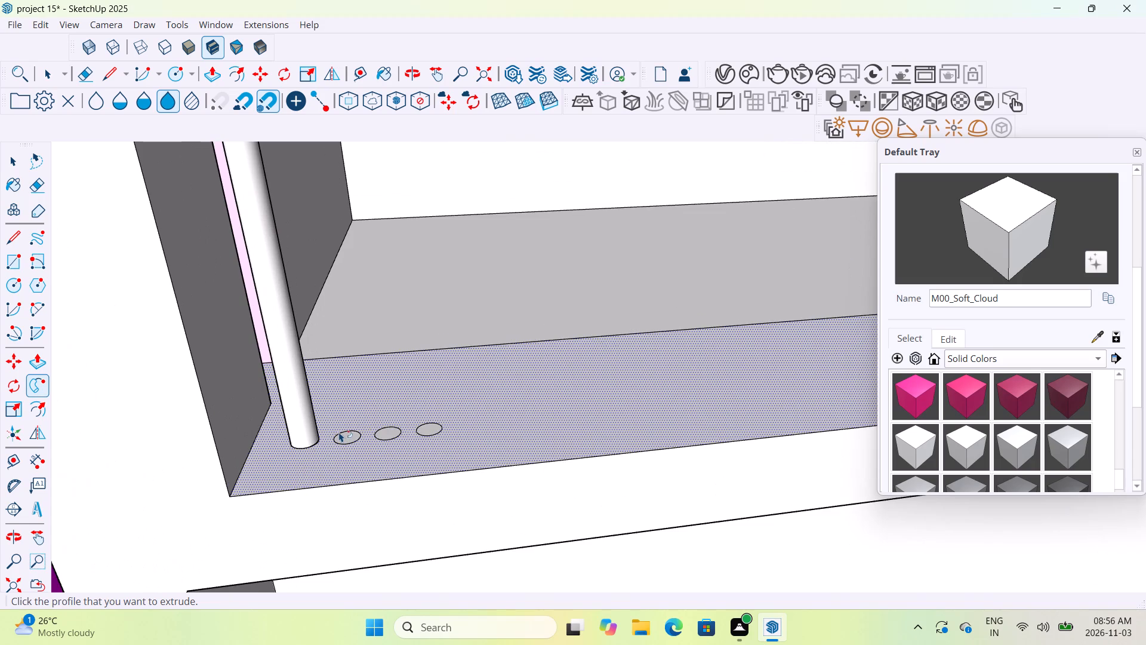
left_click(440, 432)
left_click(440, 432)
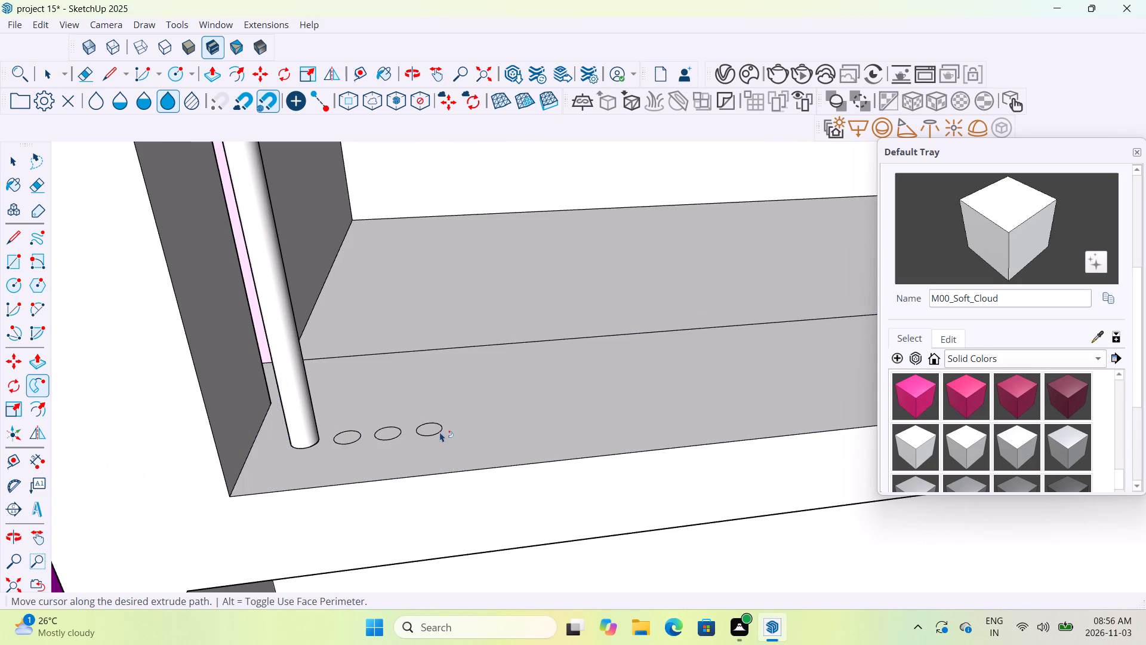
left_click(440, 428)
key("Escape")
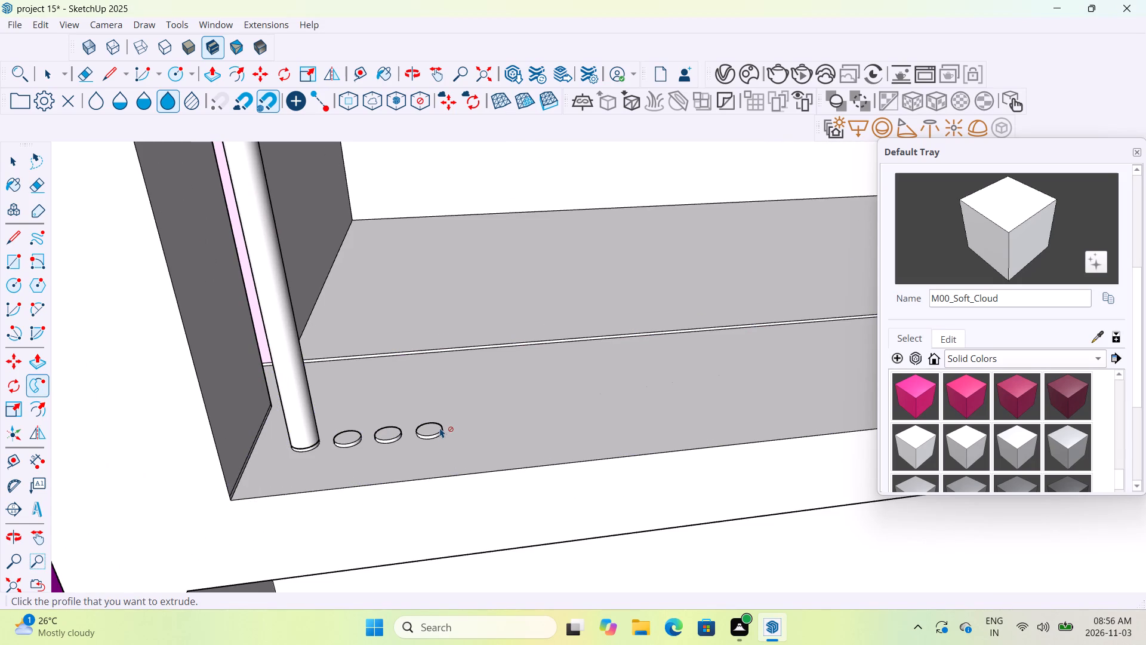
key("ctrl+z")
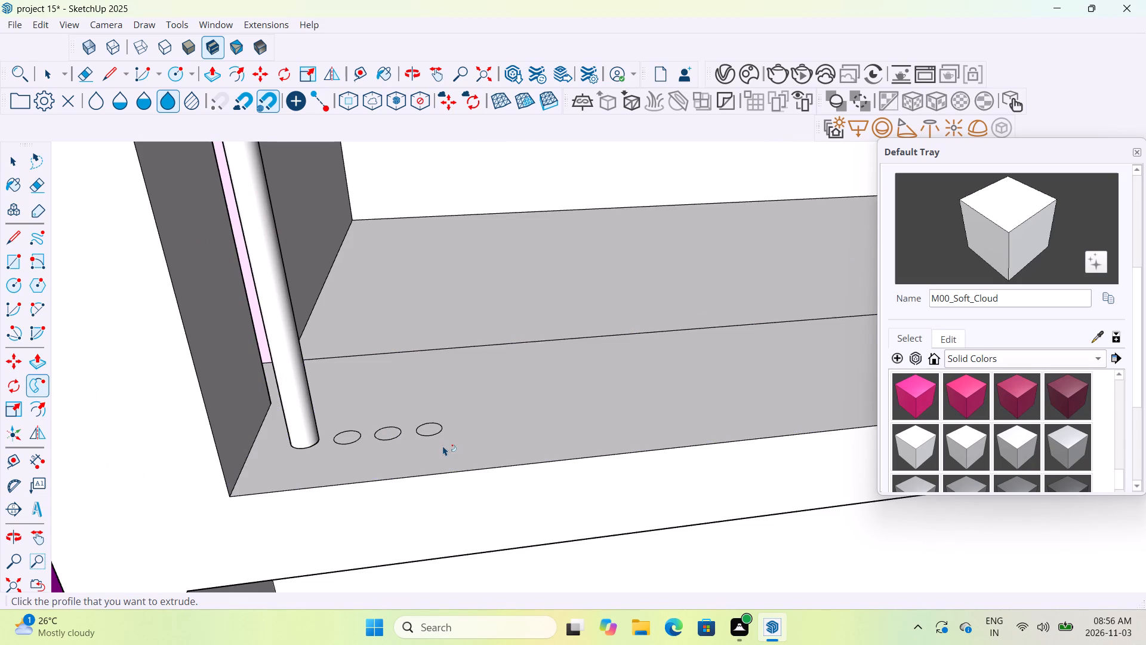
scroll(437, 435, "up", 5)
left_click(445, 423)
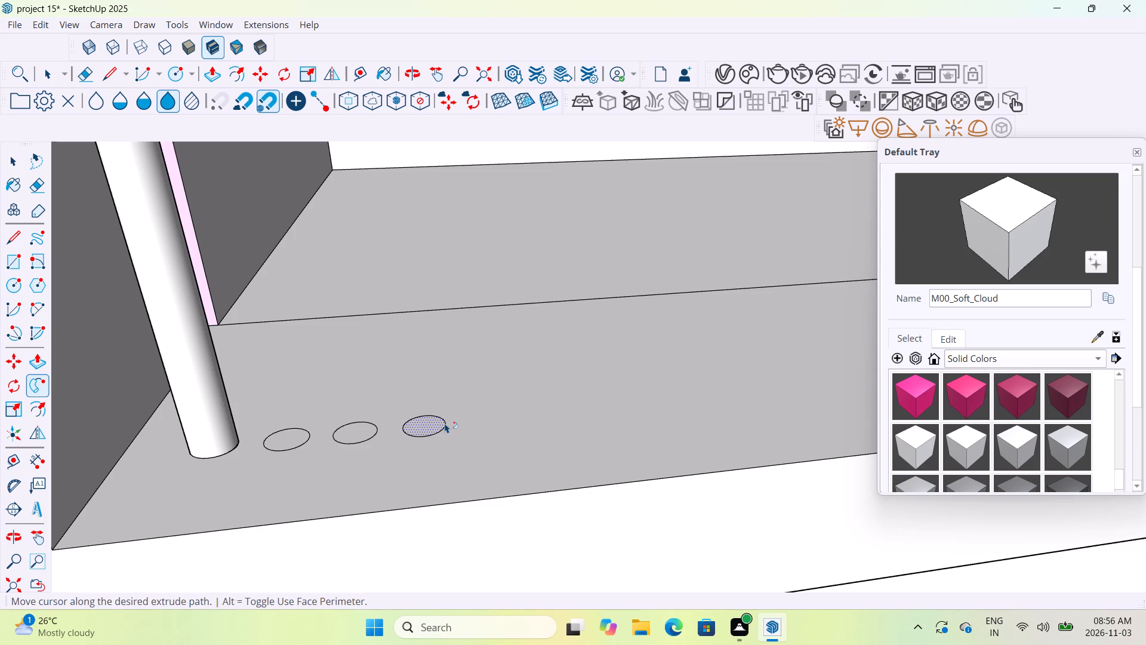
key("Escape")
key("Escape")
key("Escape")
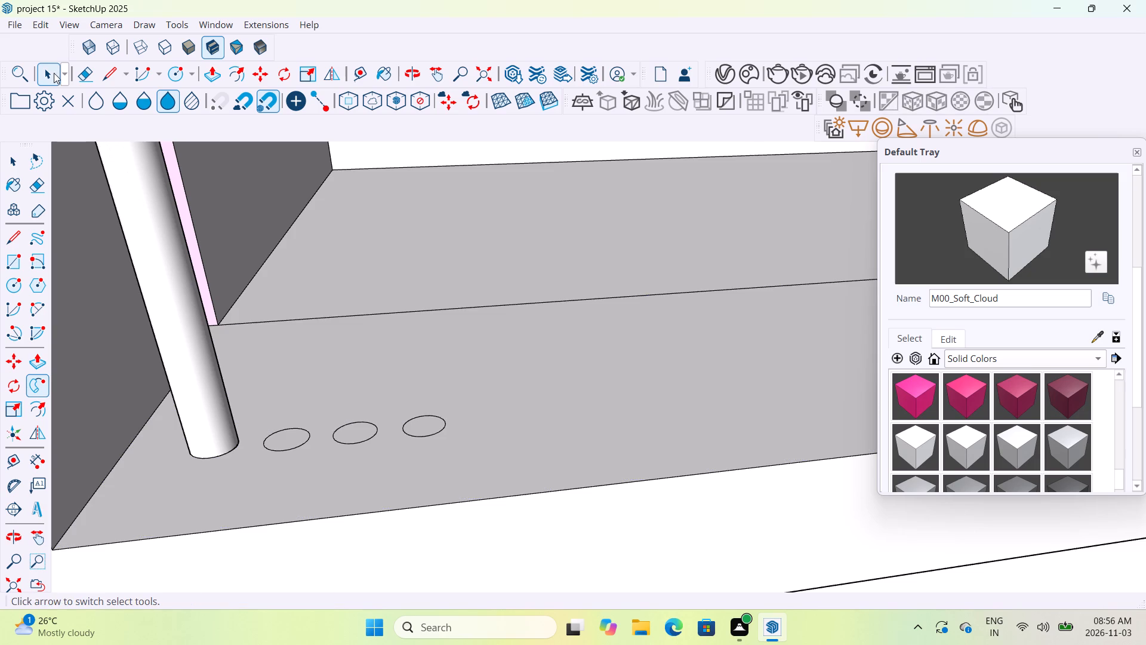
Copy the floor circle farthest from the short post four times along the room's front edge, continuing the evenly spaced row.
left_click(53, 72)
left_click(442, 426)
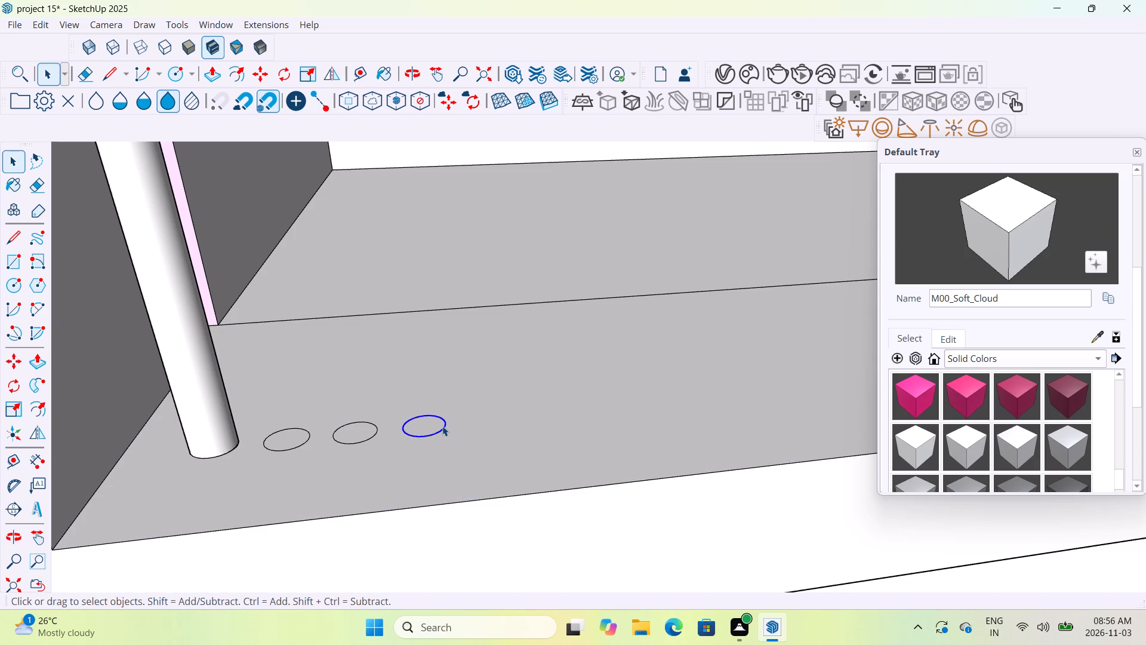
key("m")
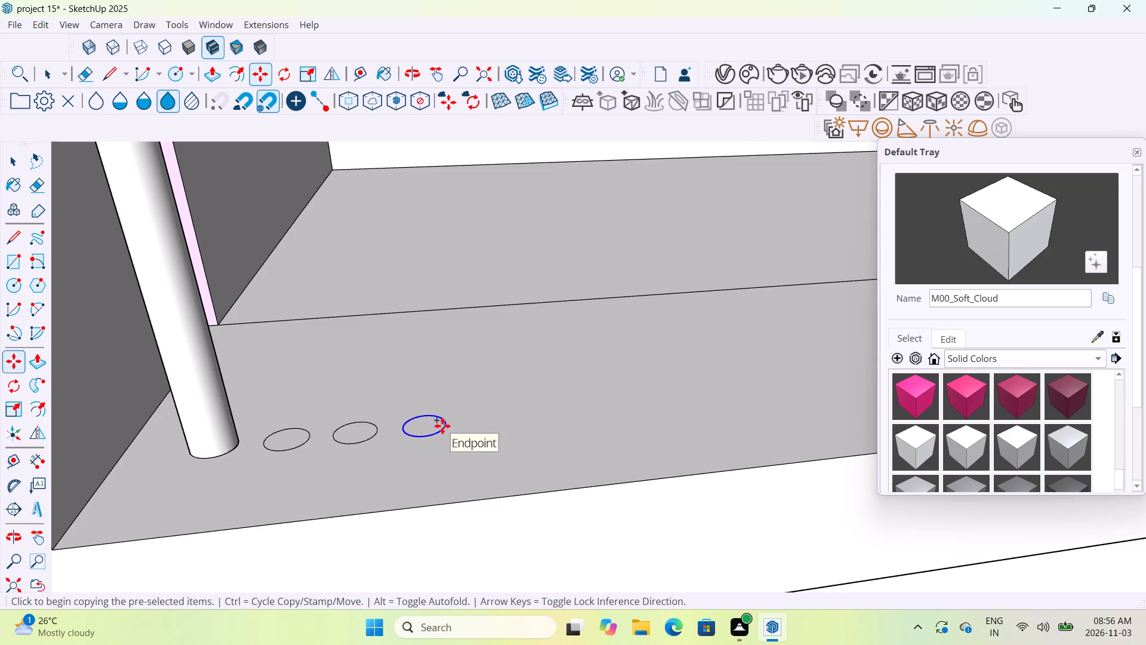
left_click(426, 427)
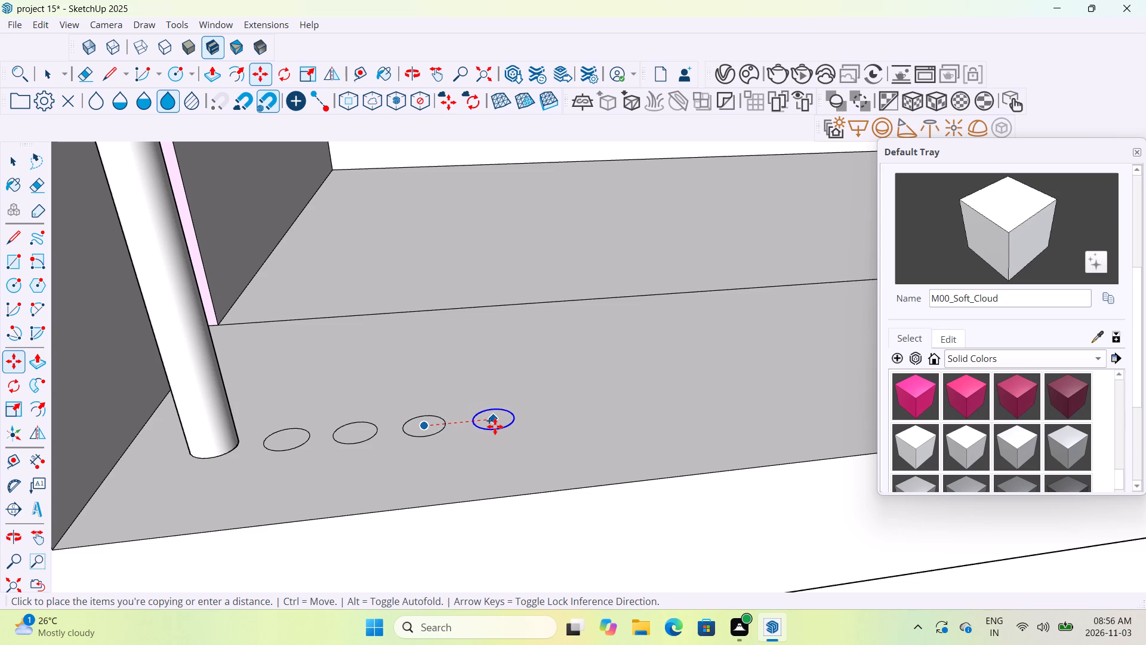
left_click(495, 426)
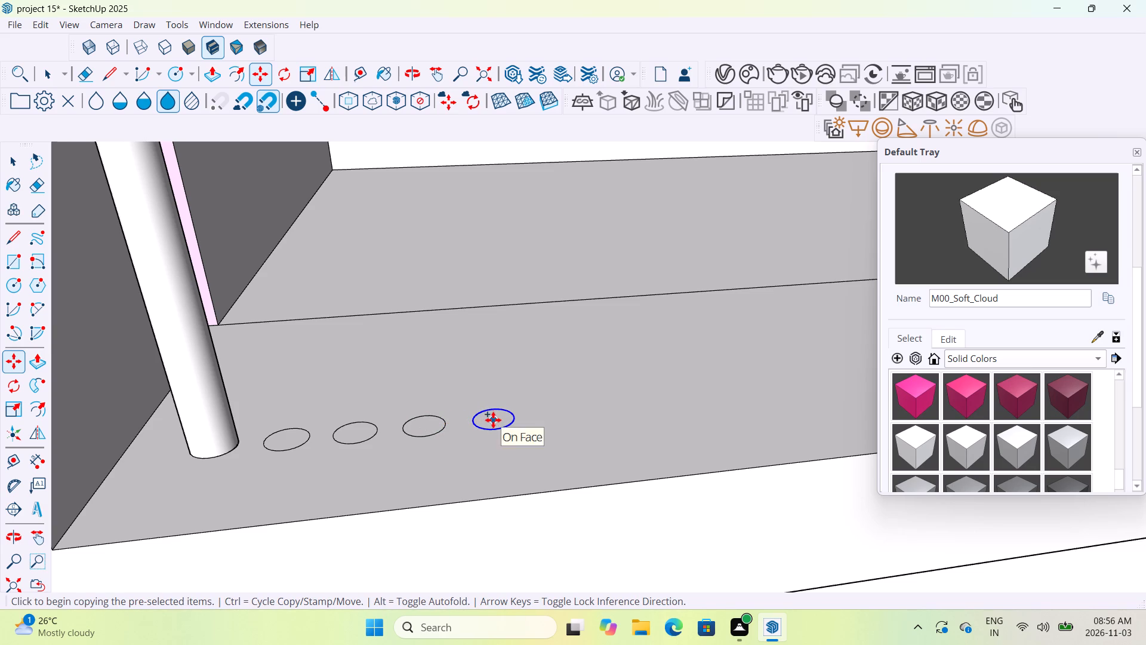
left_click(493, 418)
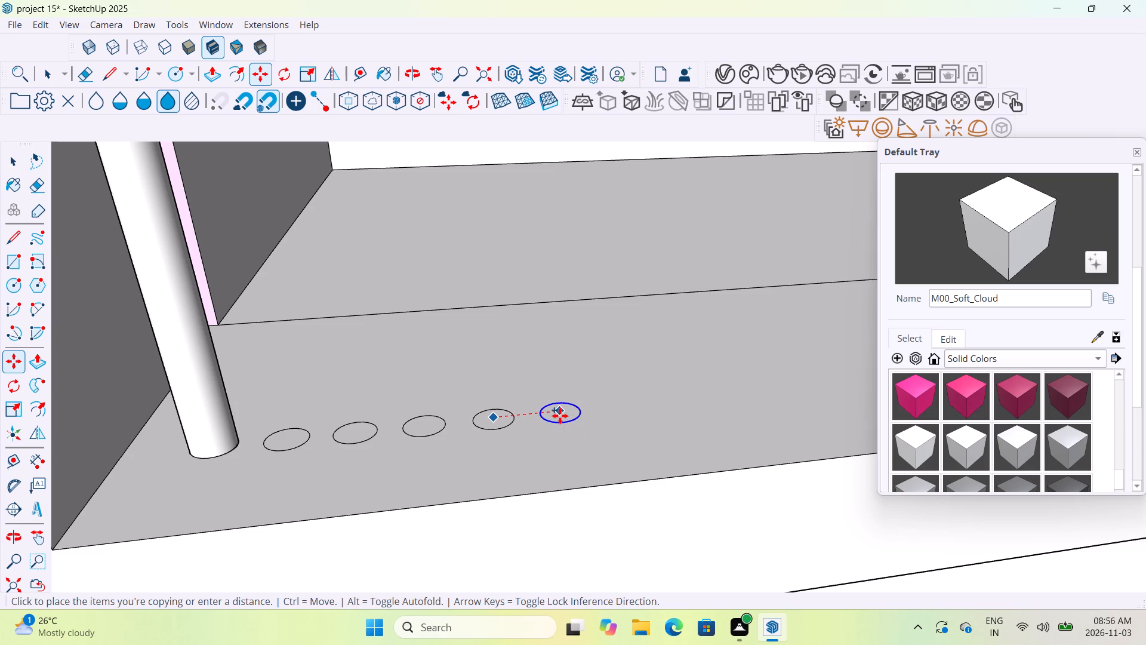
left_click(560, 416)
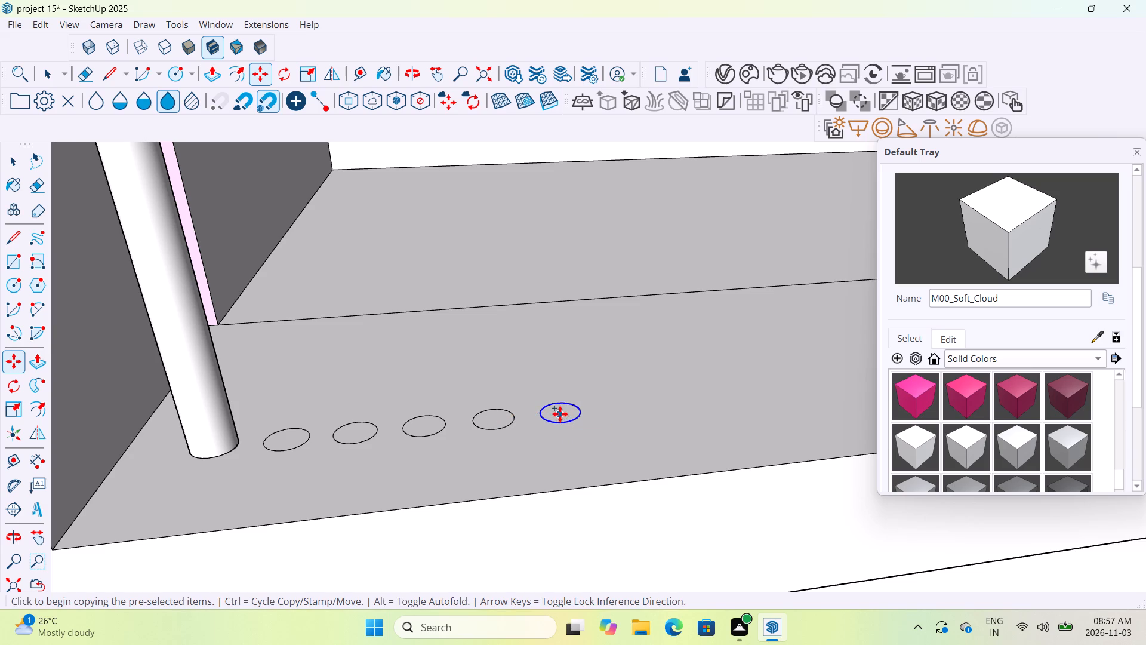
scroll(560, 414, "up", 5)
middle_click_drag(556, 397, 565, 454)
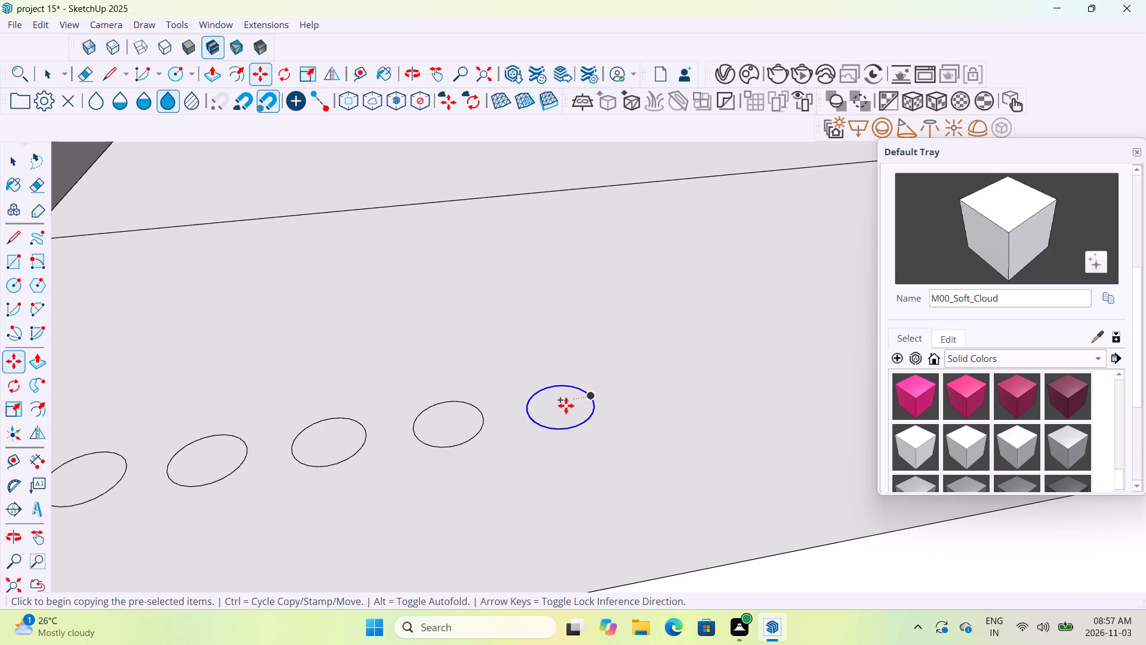
left_click(560, 406)
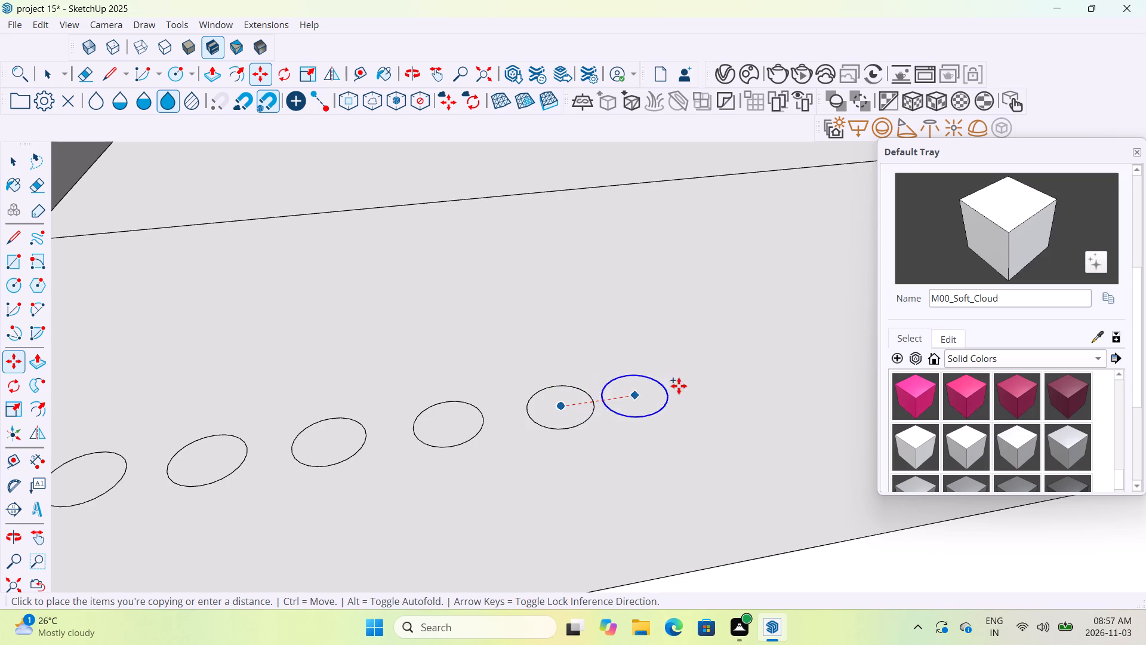
left_click(680, 386)
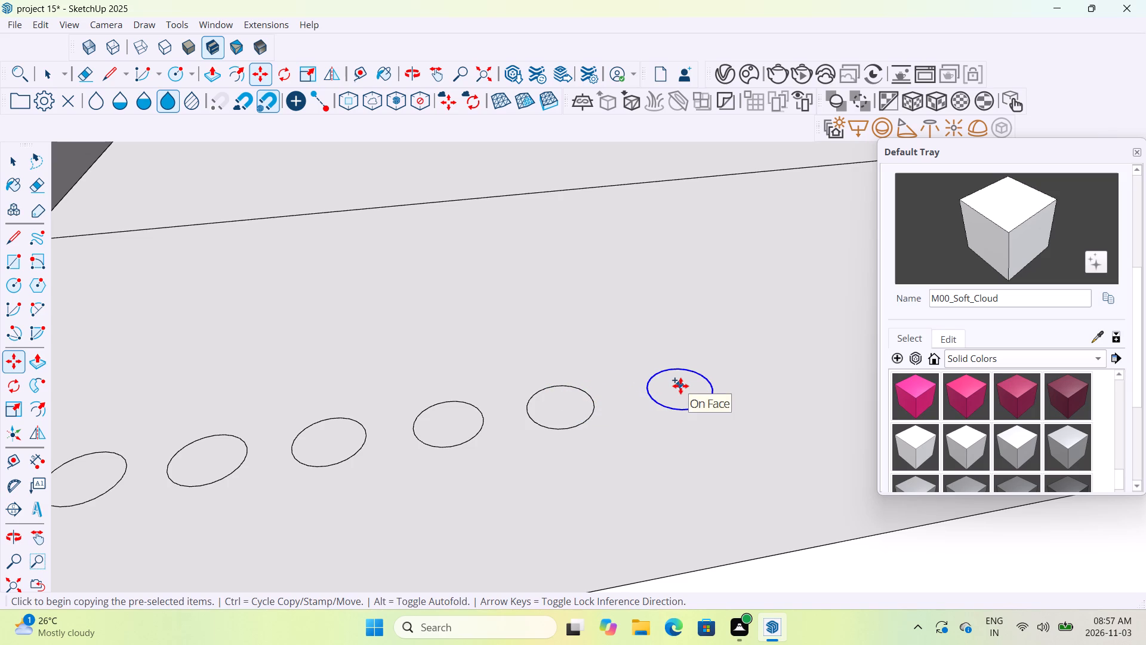
left_click(680, 386)
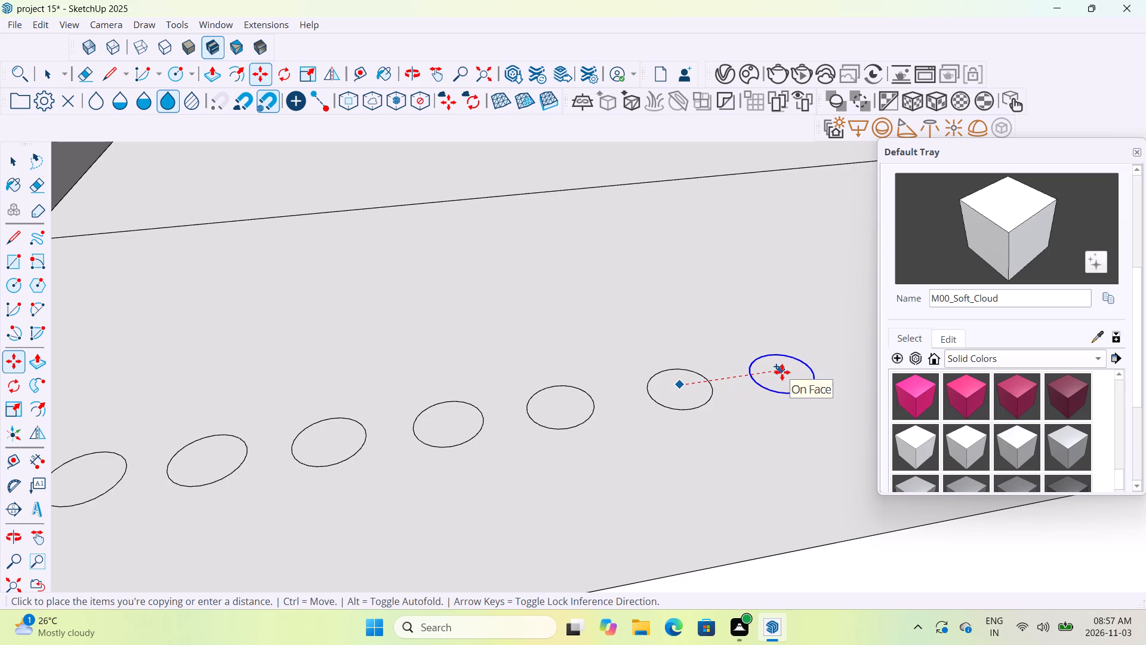
left_click(785, 372)
Copy the row's last floor circle three more times towards the opposite post, keeping similar spacing along the front edge.
scroll(785, 372, "down", 10)
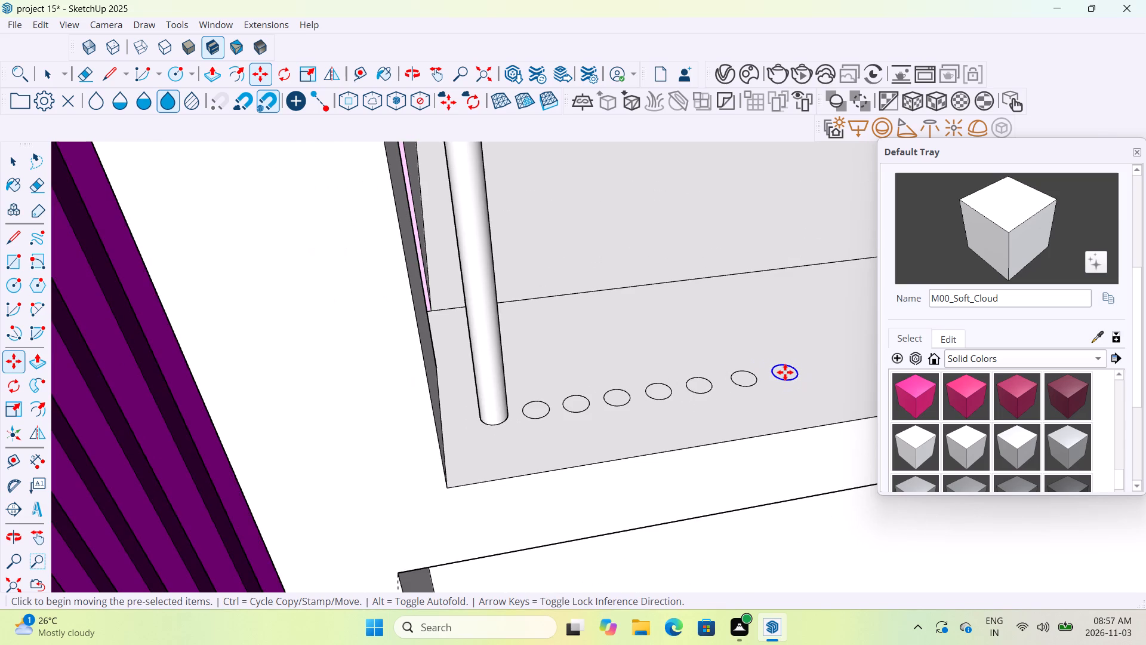
scroll(785, 372, "down", 17)
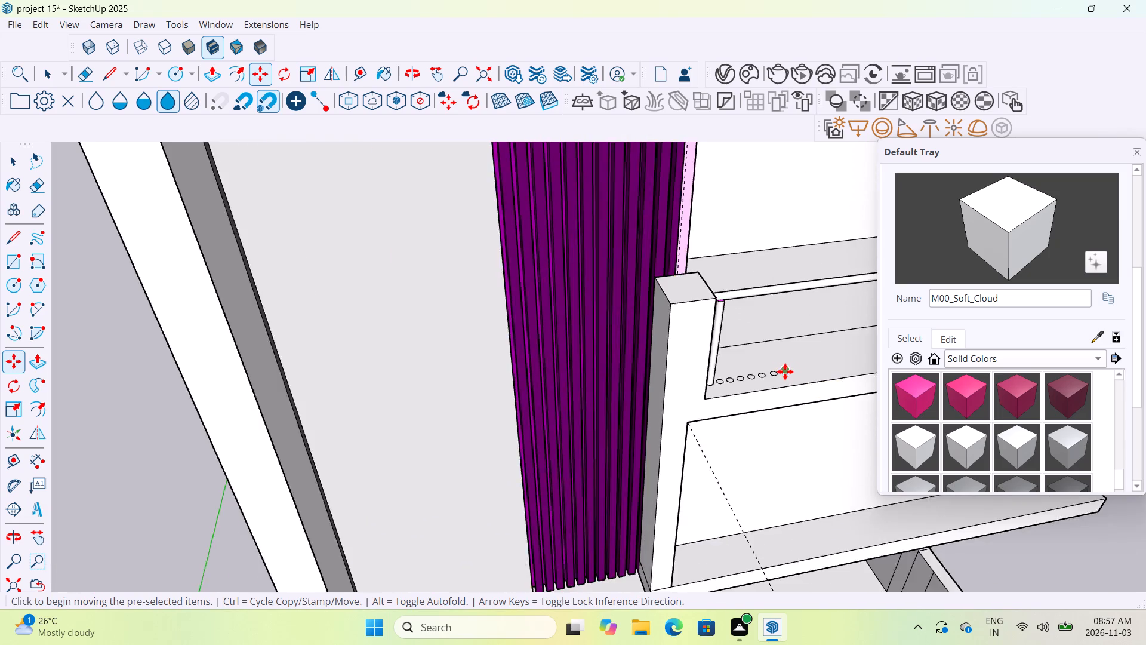
scroll(785, 371, "down", 18)
scroll(831, 367, "up", 10)
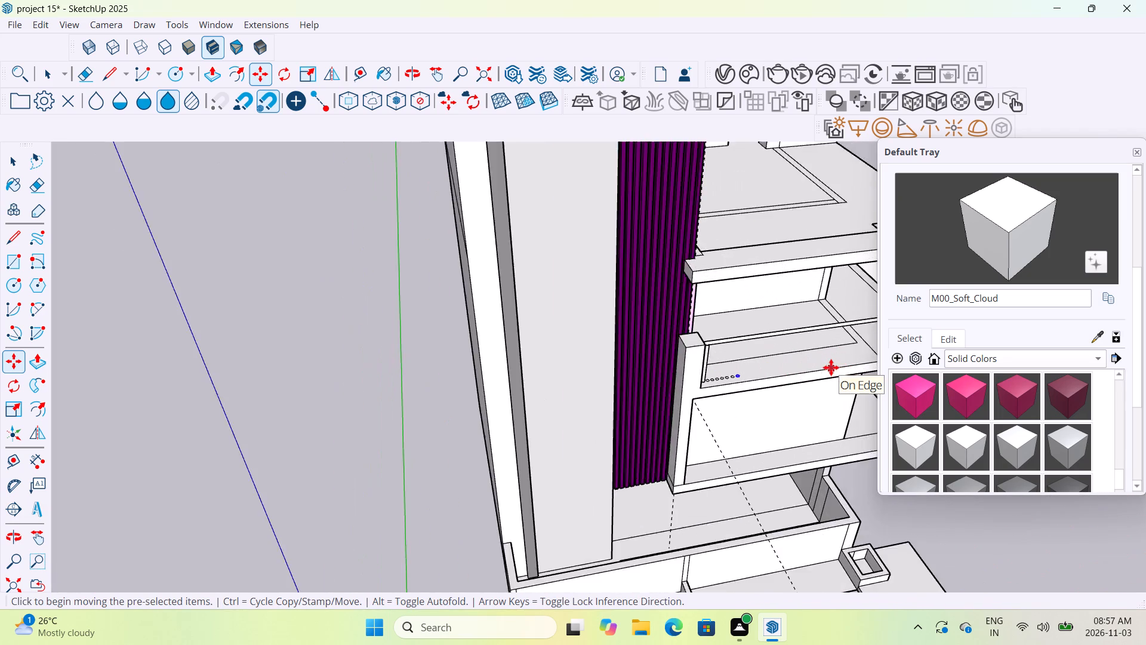
scroll(831, 367, "up", 8)
scroll(559, 382, "up", 10)
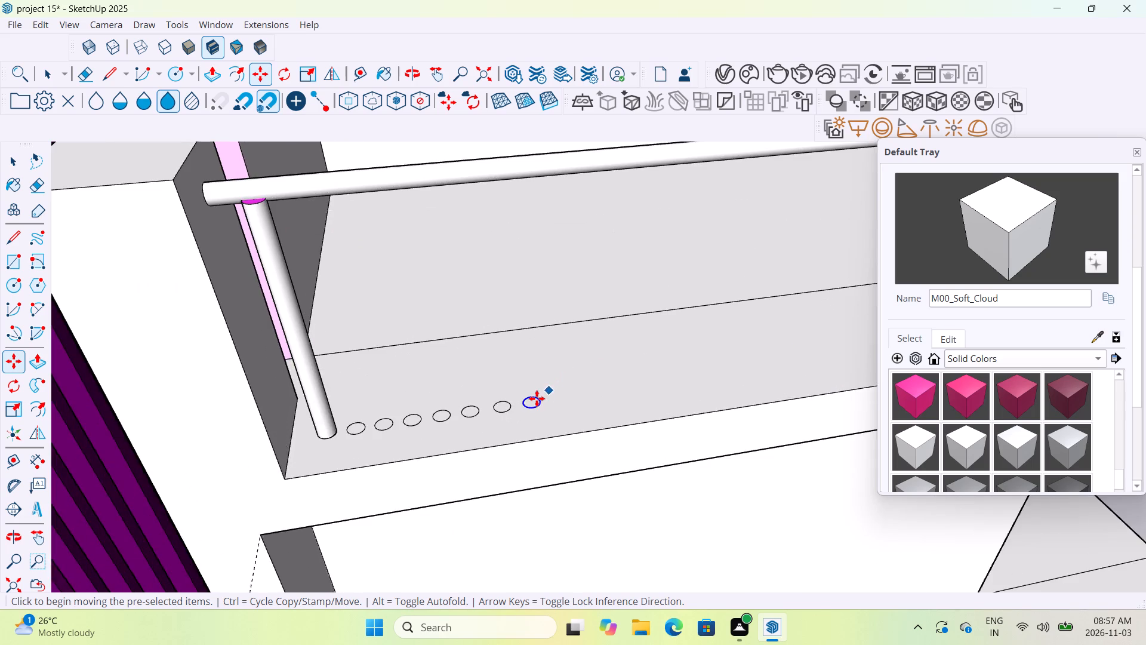
scroll(537, 398, "up", 9)
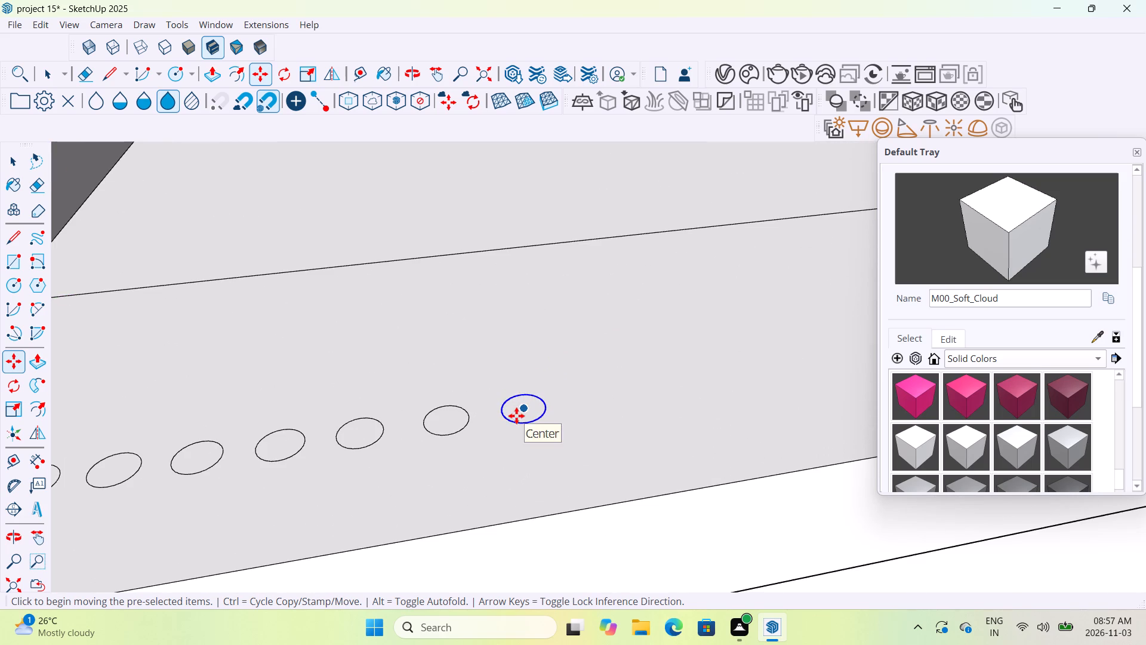
left_click(523, 408)
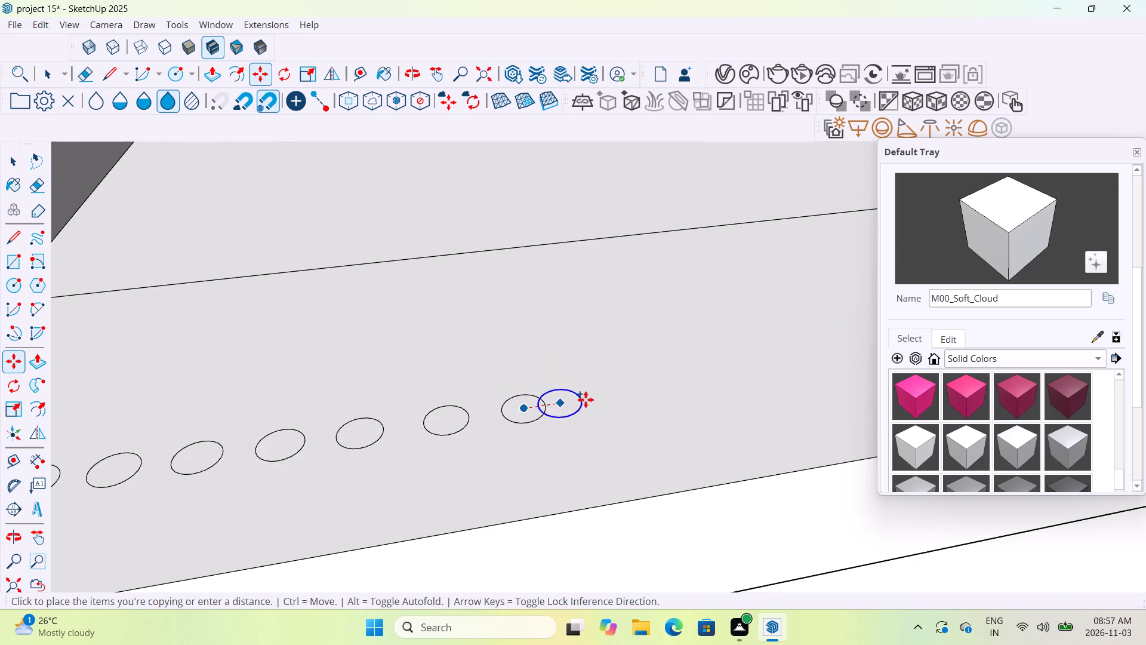
left_click(602, 398)
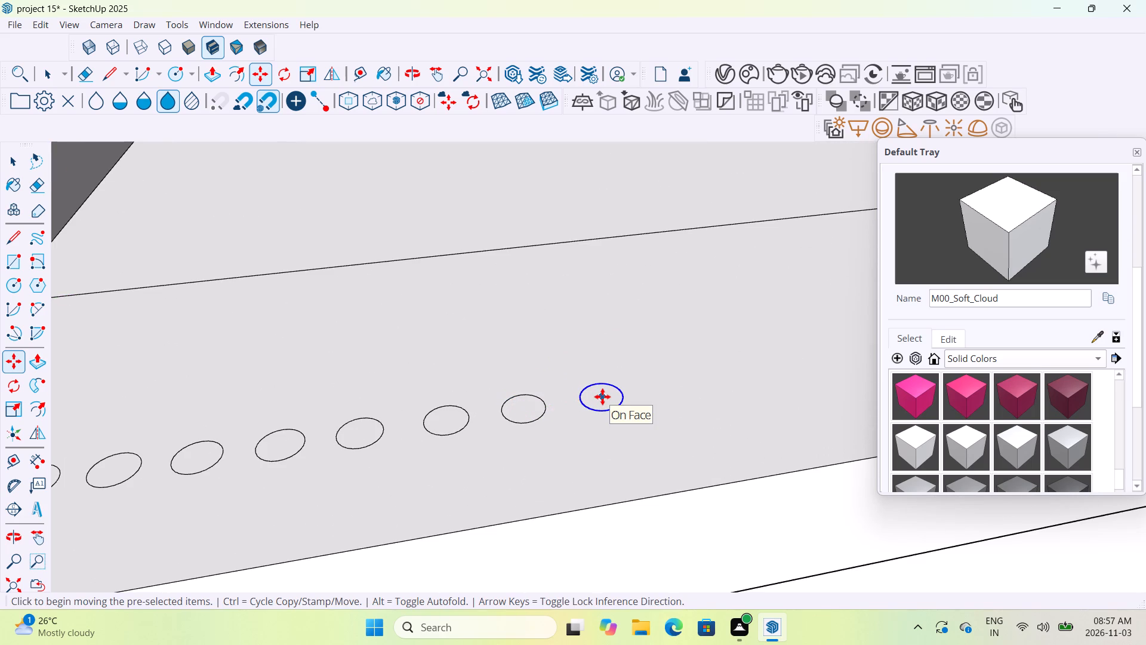
left_click(602, 397)
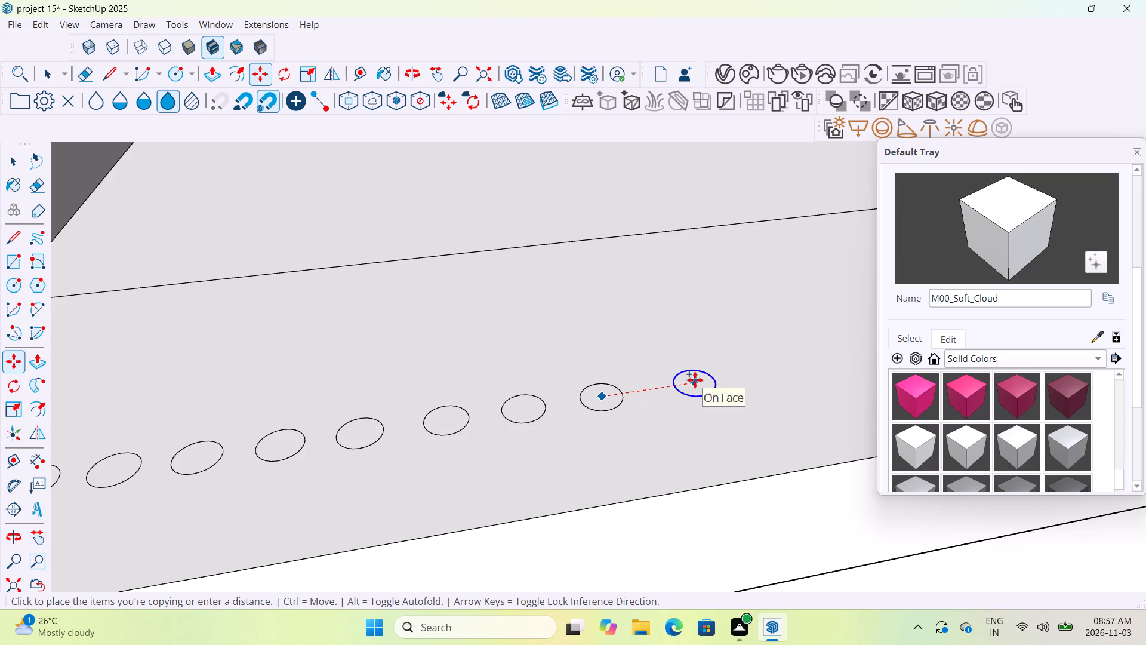
left_click(675, 381)
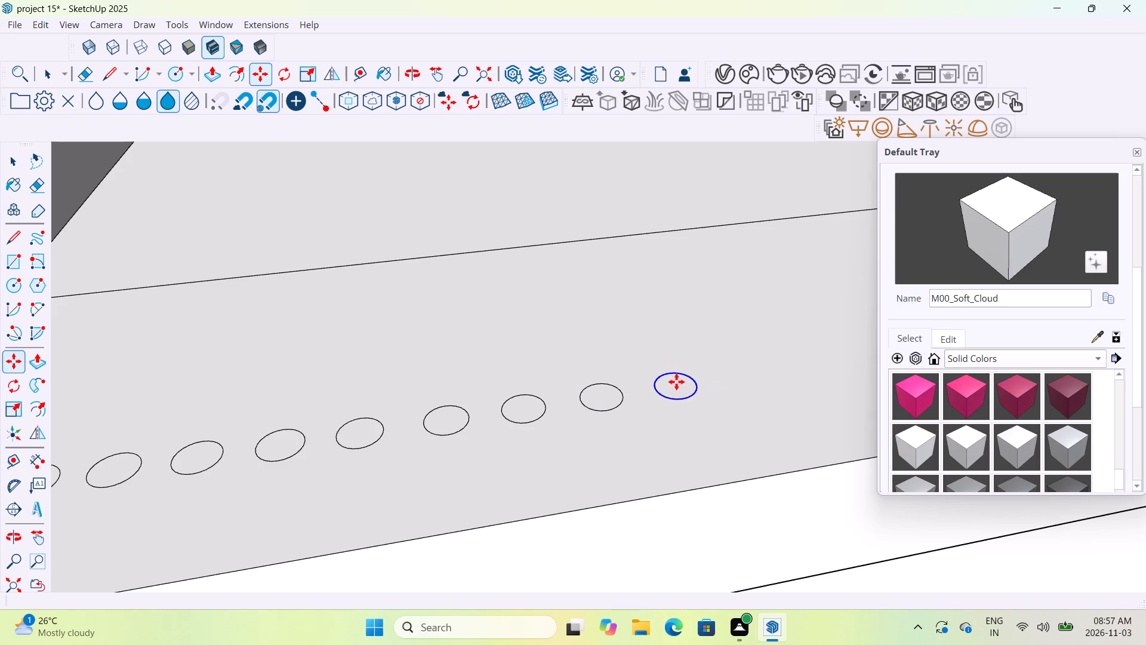
left_click(679, 383)
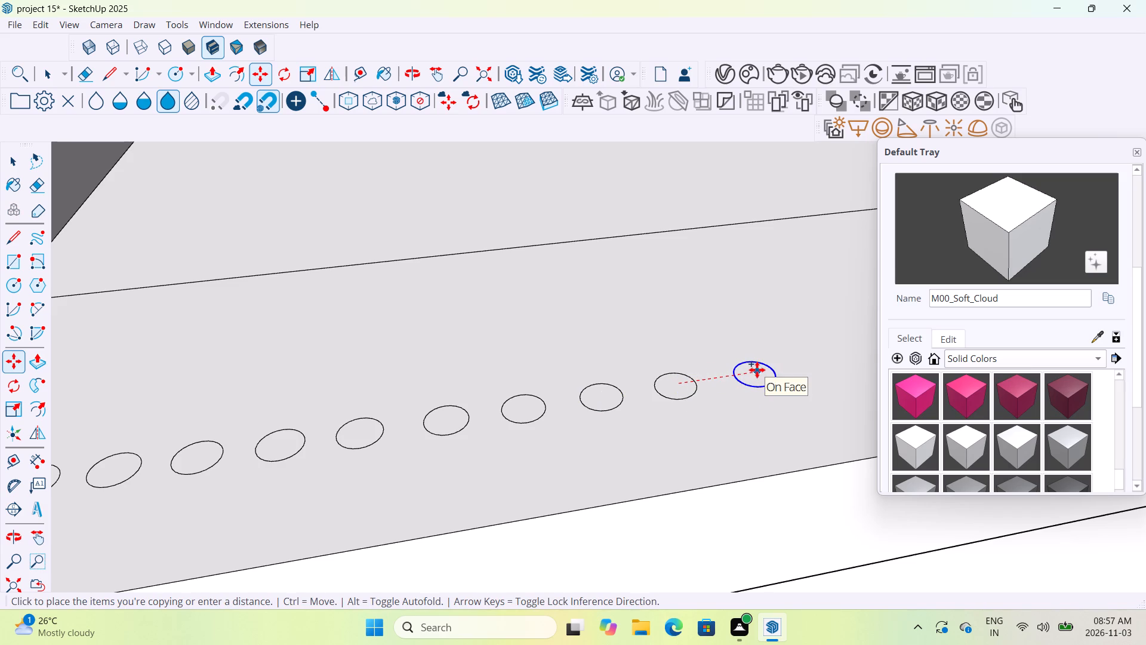
left_click(757, 370)
Close the Default Tray to clear the modelling area.
scroll(757, 370, "down", 20)
scroll(757, 370, "down", 6)
scroll(761, 392, "up", 1)
scroll(761, 392, "down", 4)
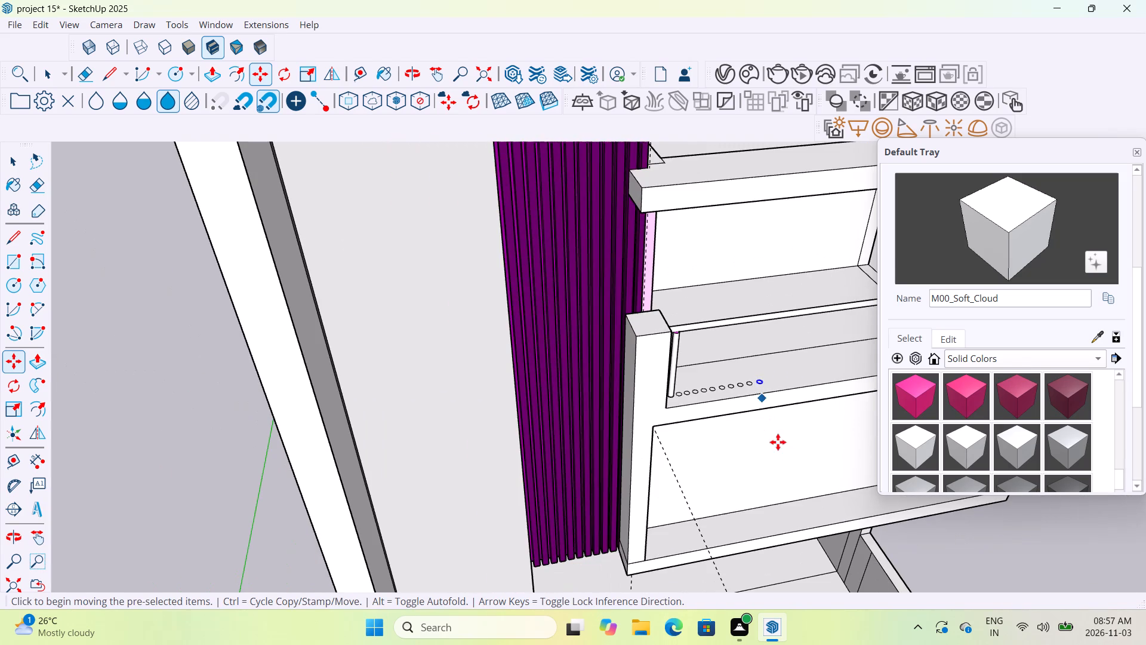
left_click(1142, 151)
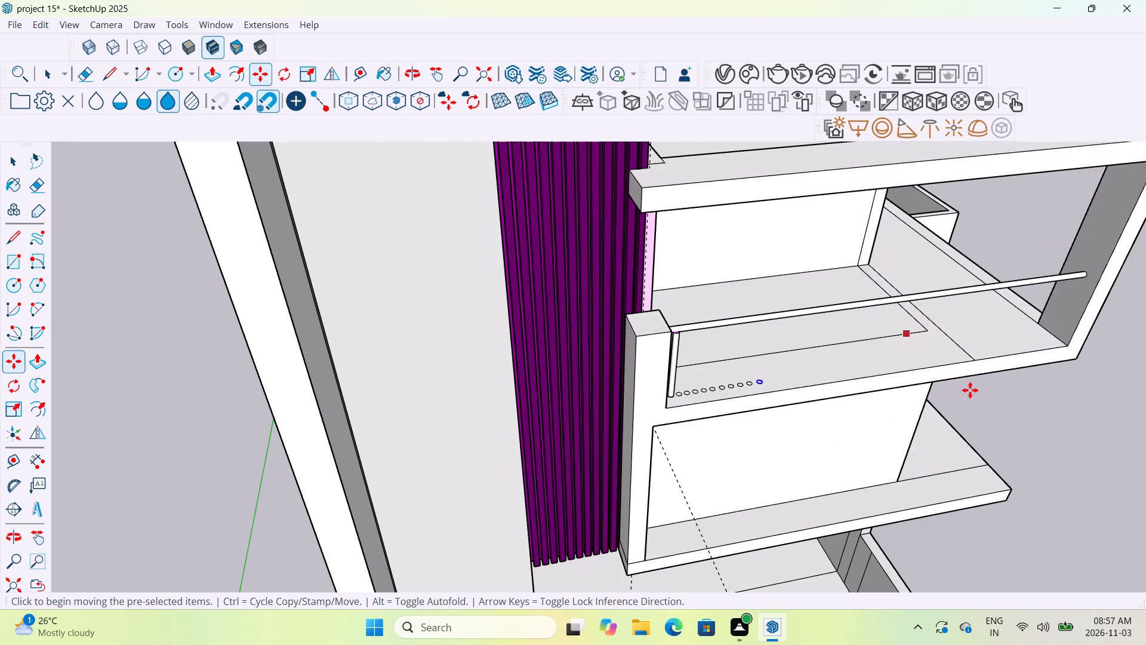
Copy the row's last floor circle two more times towards the opposite post, keeping similar spacing along the front edge.
middle_click_drag(972, 390, 856, 344)
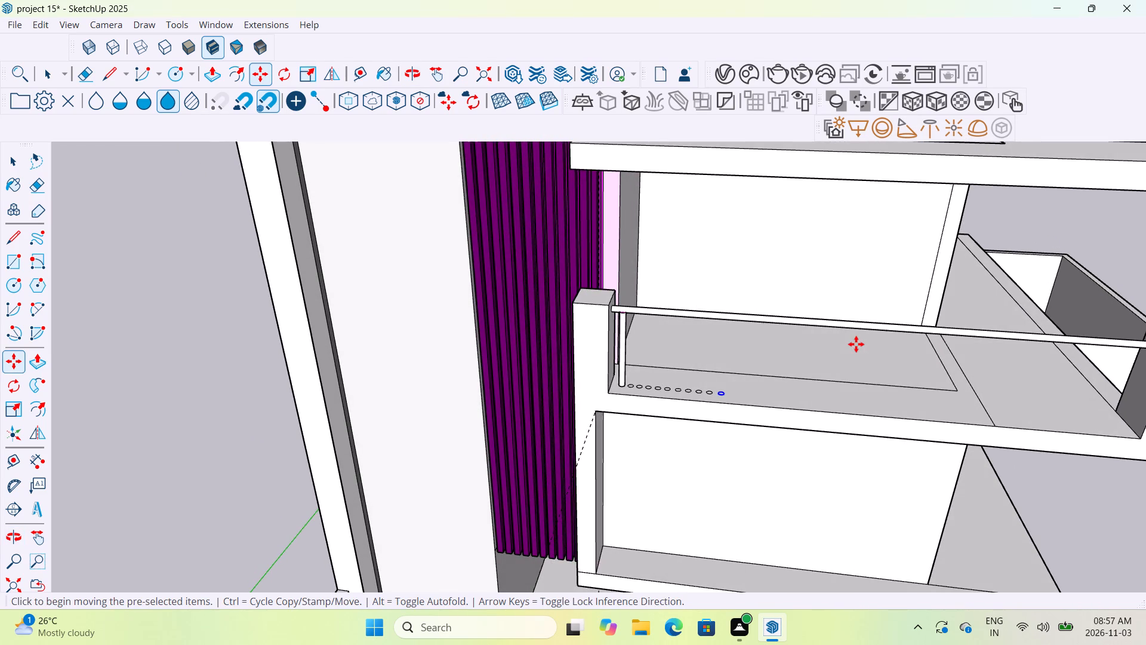
scroll(856, 344, "up", 3)
scroll(684, 395, "up", 6)
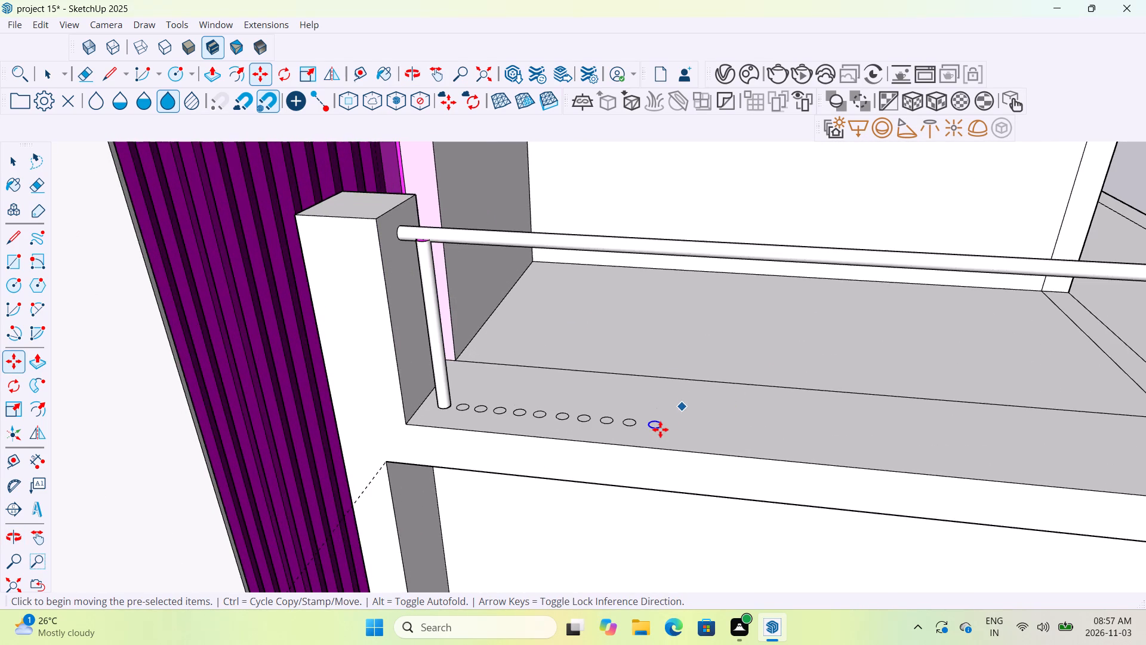
scroll(660, 429, "up", 6)
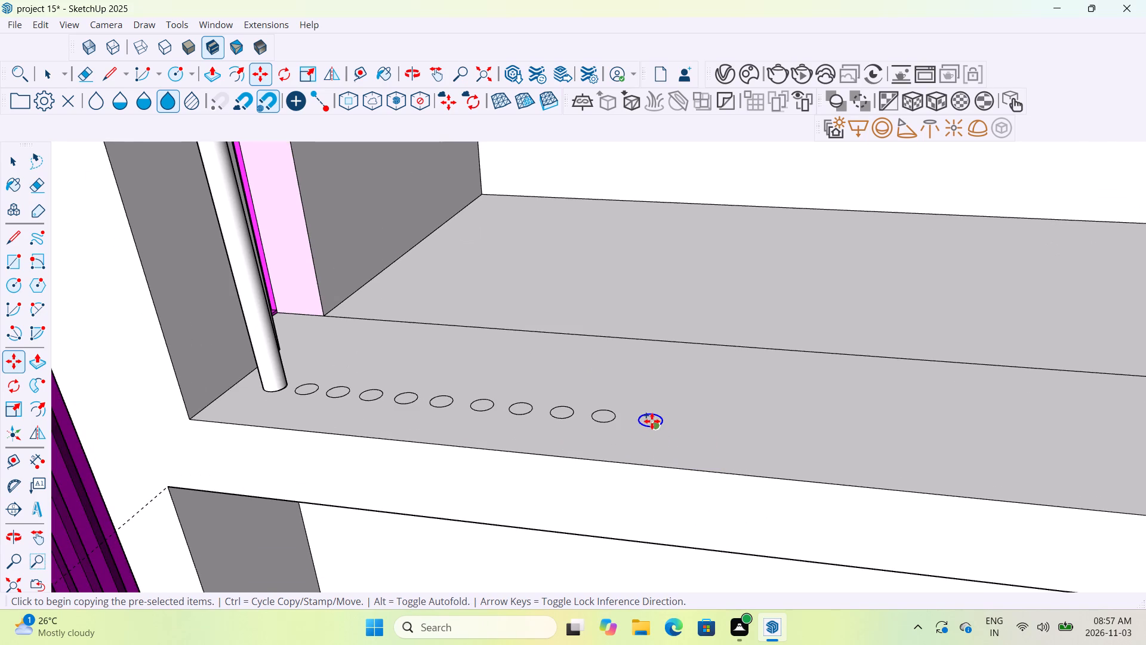
scroll(652, 421, "up", 7)
left_click(651, 420)
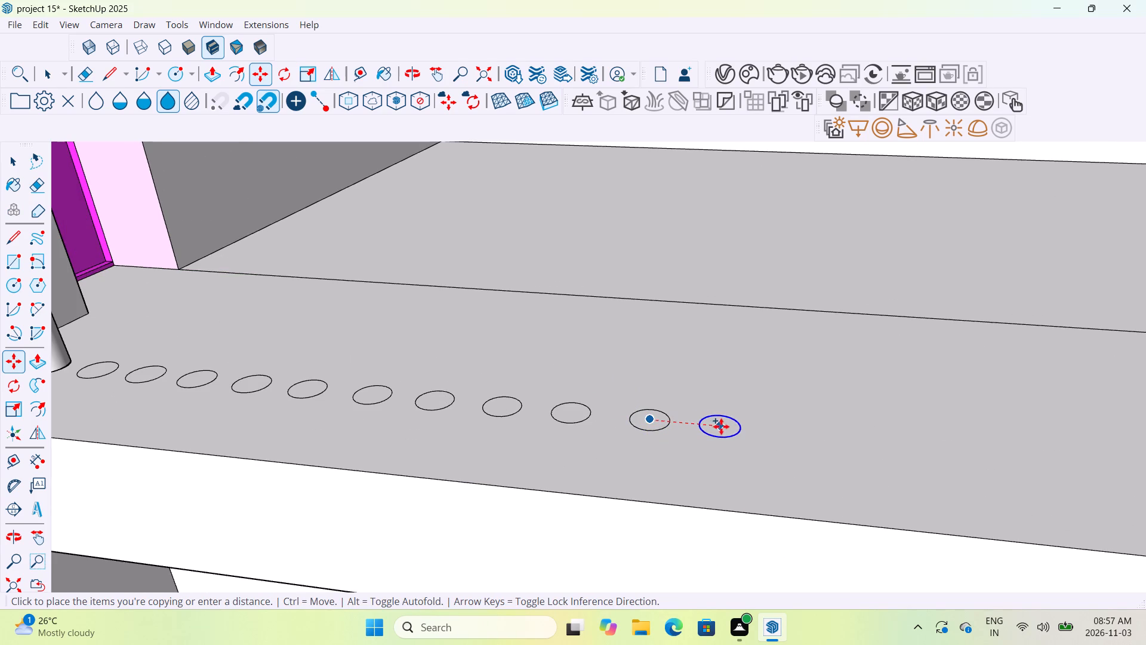
left_click(726, 428)
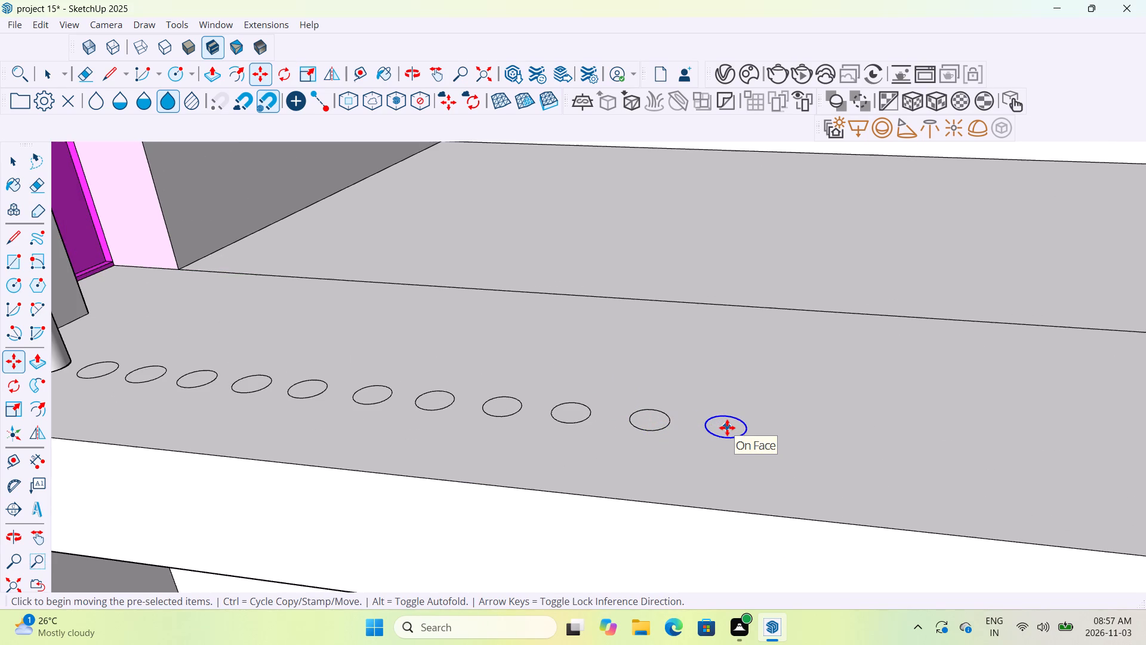
left_click(727, 428)
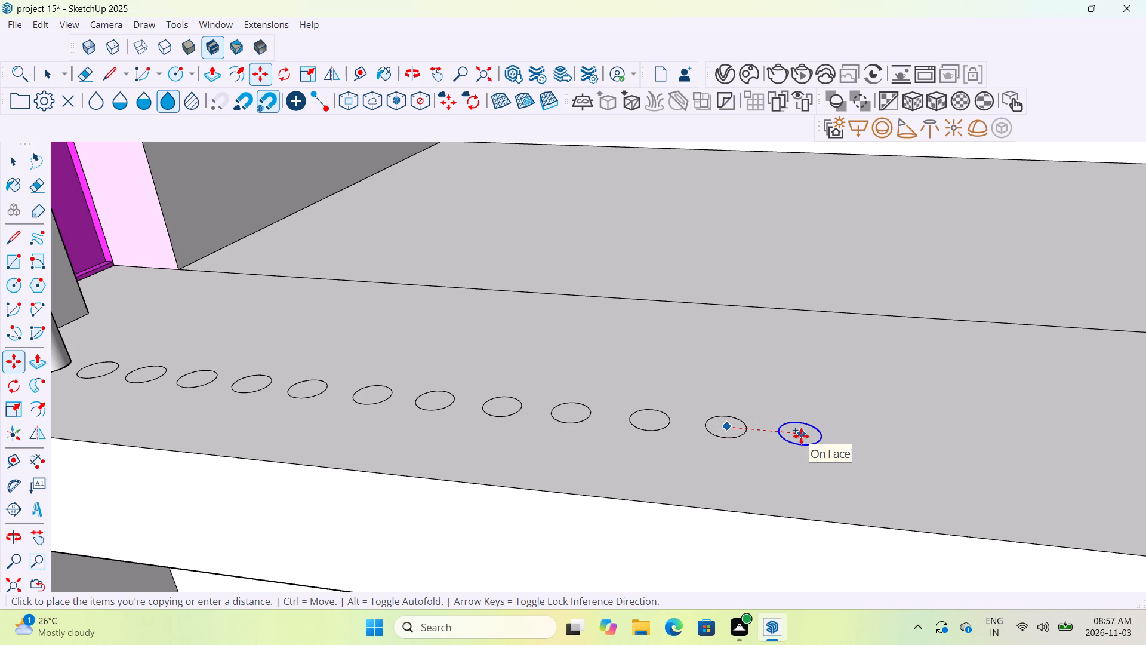
left_click(807, 436)
Examine the row of floor circles beneath the rail and the remaining front edge up to the opposite post.
scroll(807, 436, "down", 7)
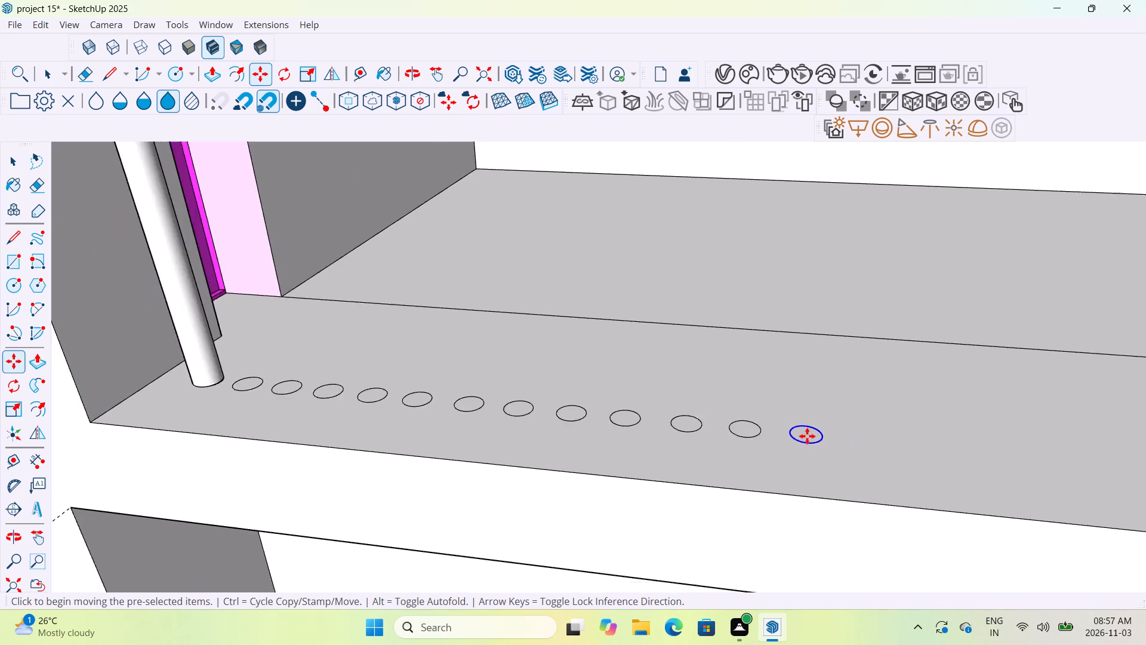
scroll(807, 436, "down", 20)
scroll(807, 436, "down", 4)
scroll(807, 437, "up", 1)
scroll(809, 440, "down", 8)
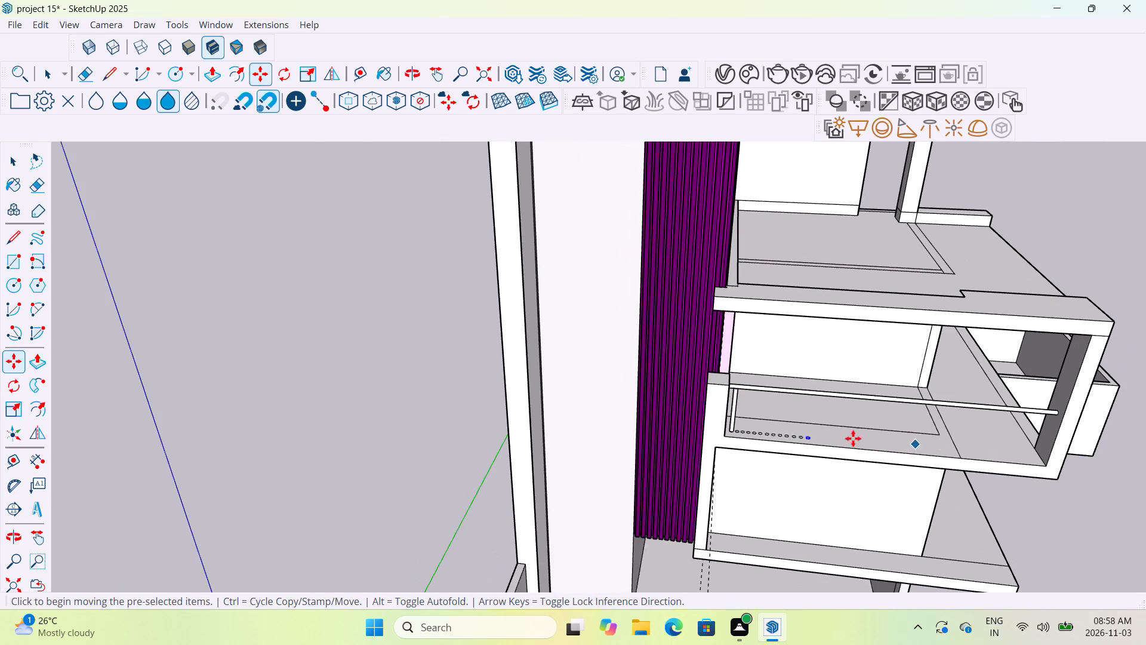
scroll(814, 431, "up", 14)
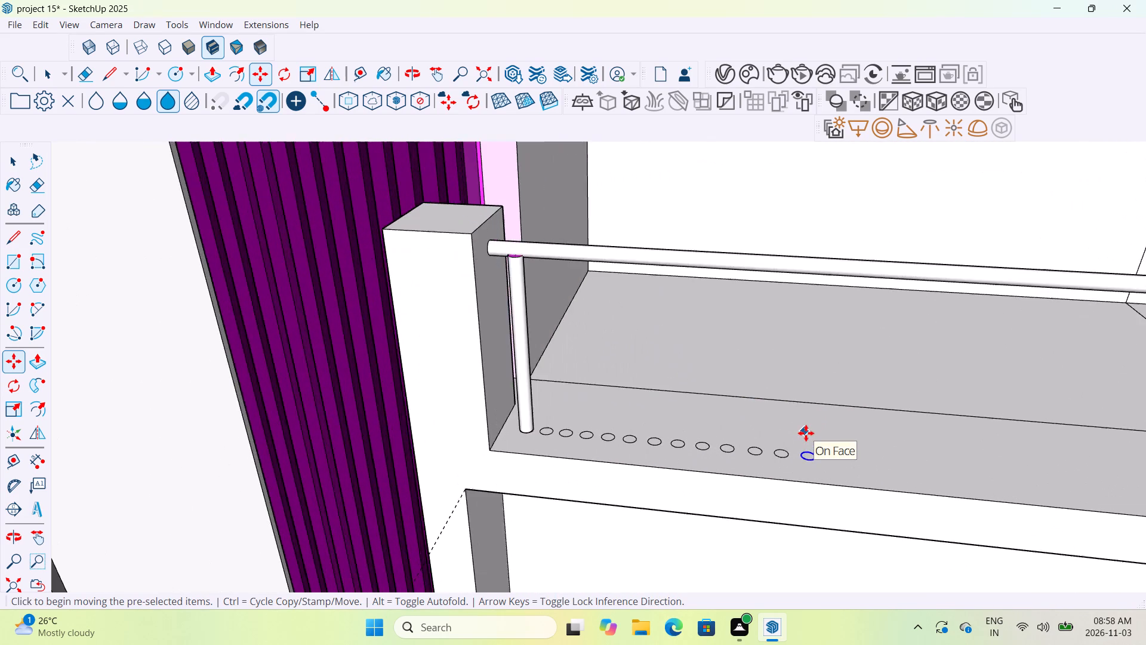
scroll(806, 433, "up", 6)
scroll(806, 433, "down", 6)
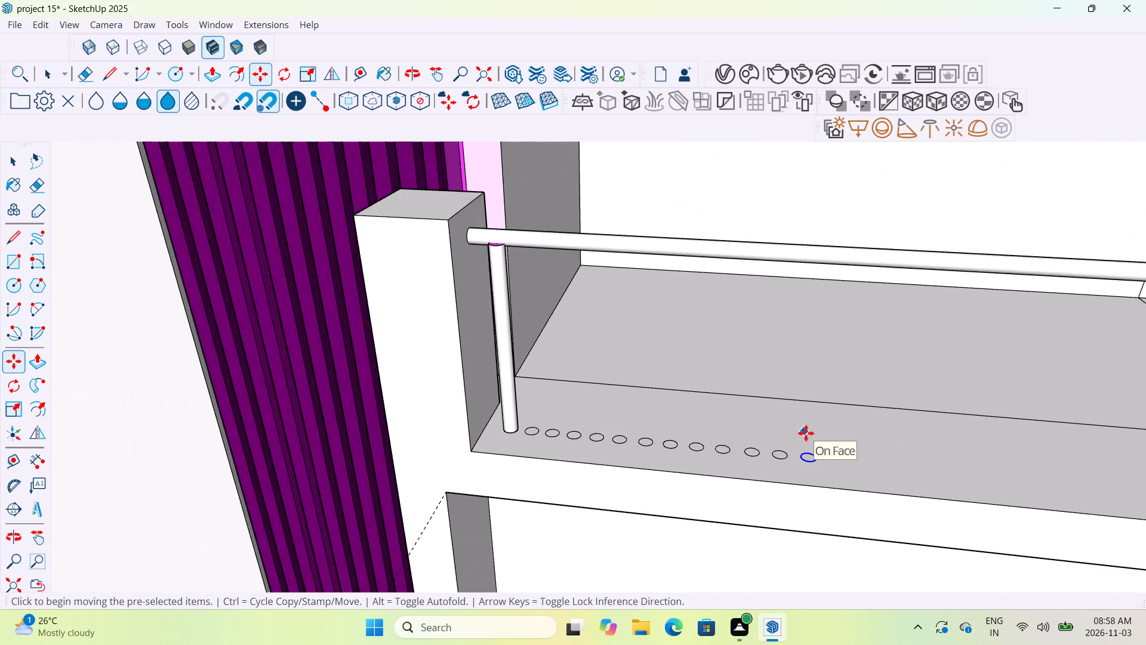
scroll(806, 433, "down", 8)
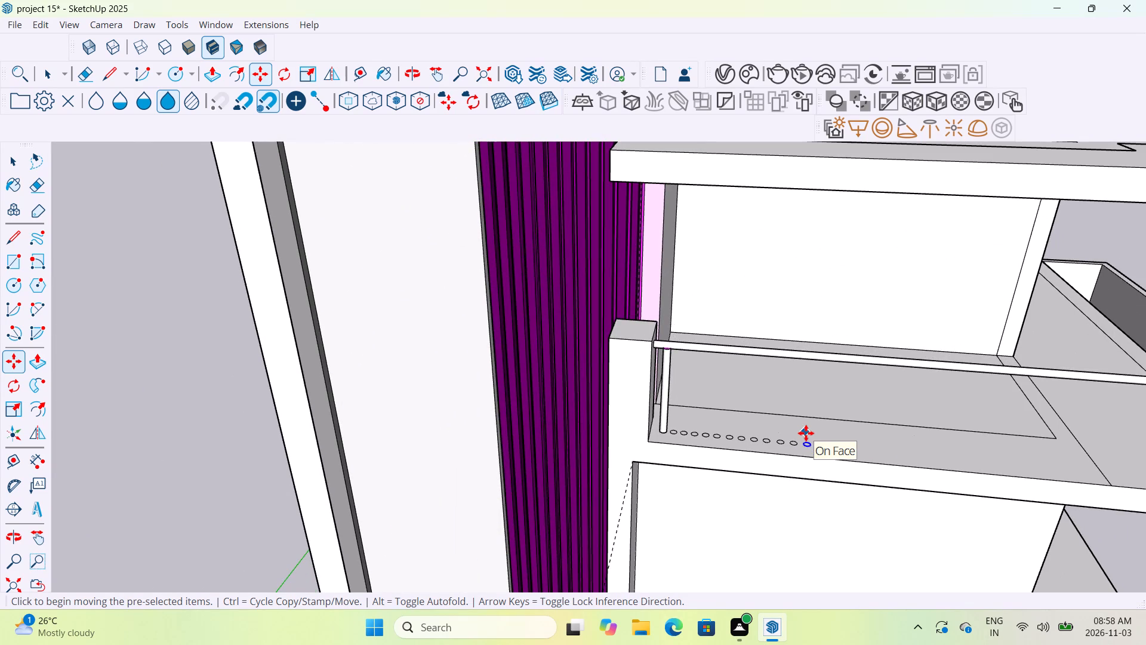
scroll(806, 433, "down", 7)
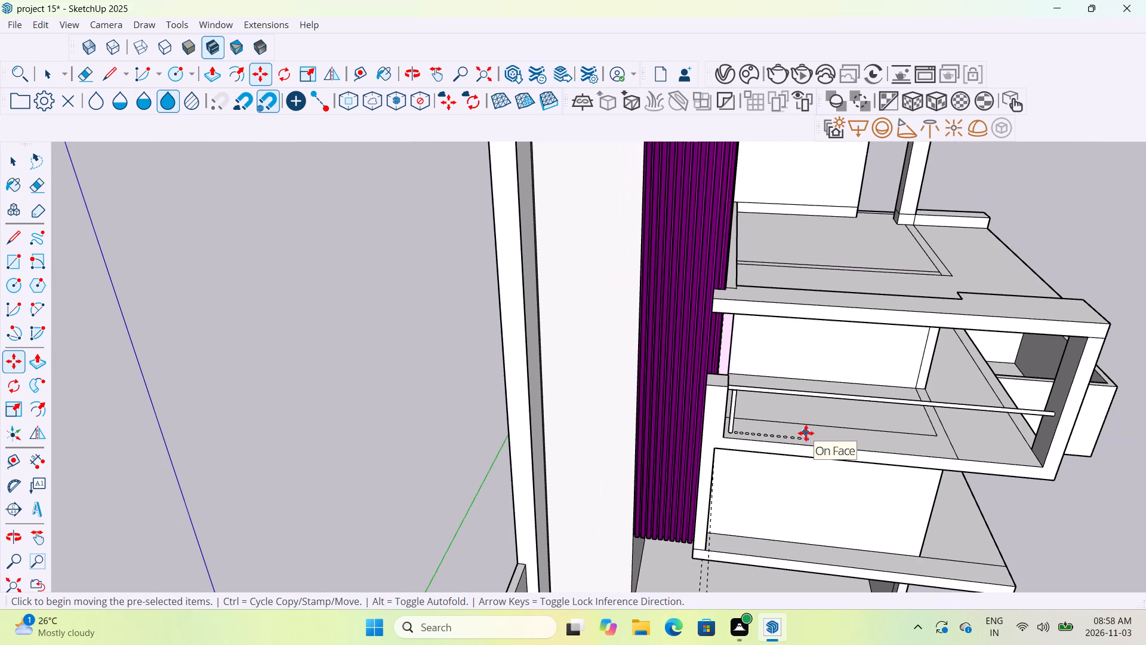
middle_click_drag(806, 433, 800, 476)
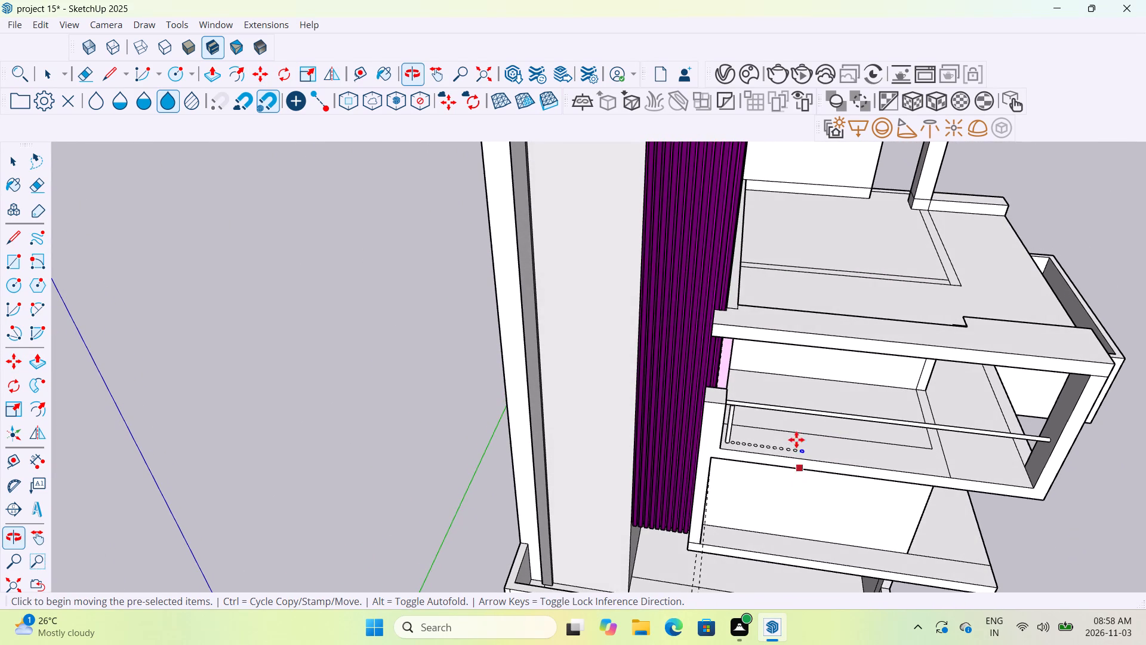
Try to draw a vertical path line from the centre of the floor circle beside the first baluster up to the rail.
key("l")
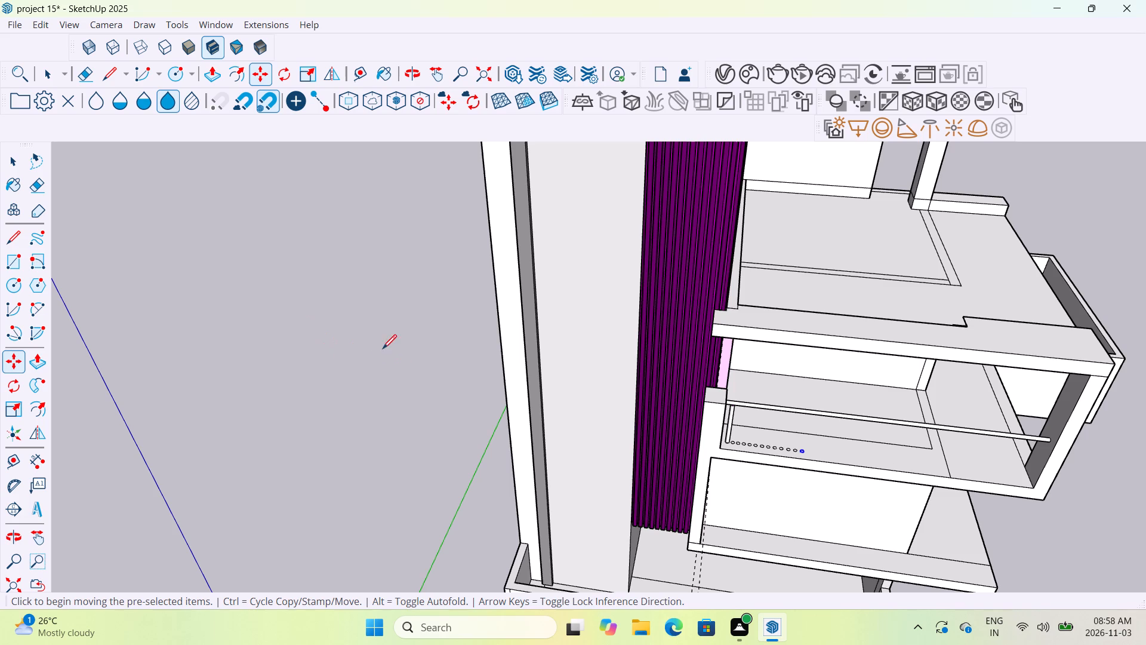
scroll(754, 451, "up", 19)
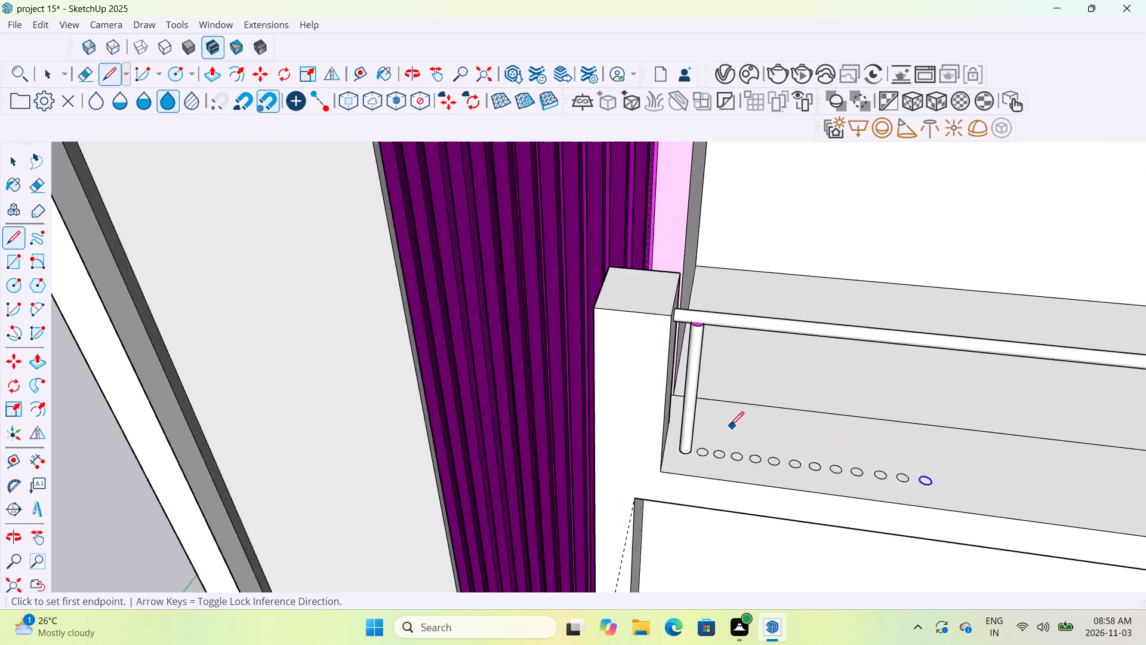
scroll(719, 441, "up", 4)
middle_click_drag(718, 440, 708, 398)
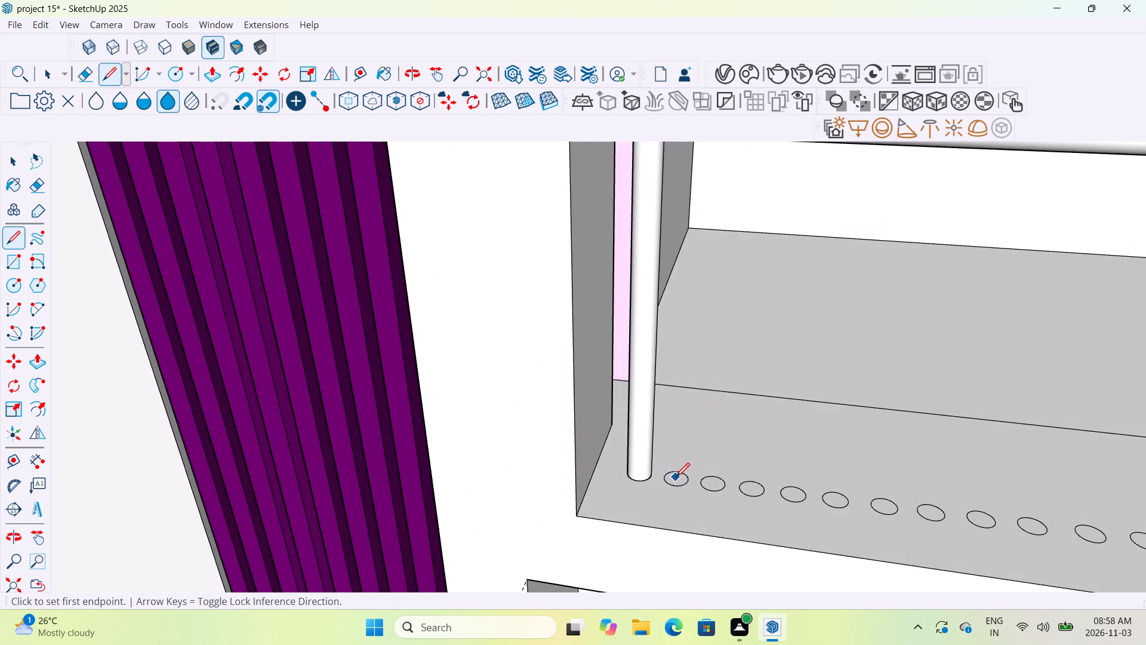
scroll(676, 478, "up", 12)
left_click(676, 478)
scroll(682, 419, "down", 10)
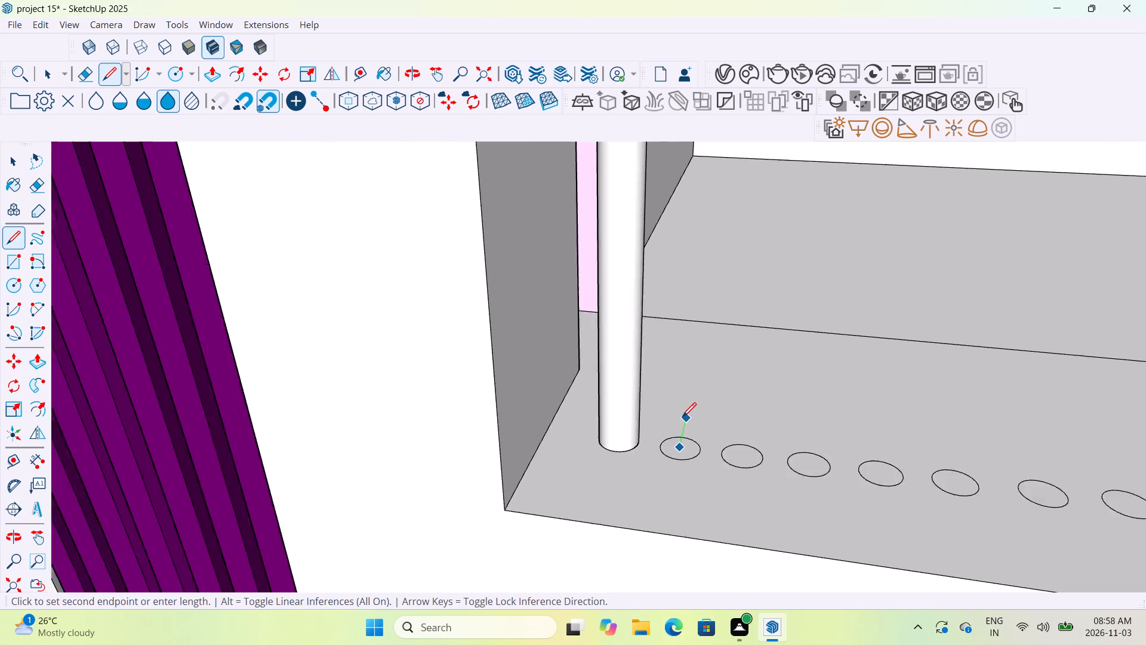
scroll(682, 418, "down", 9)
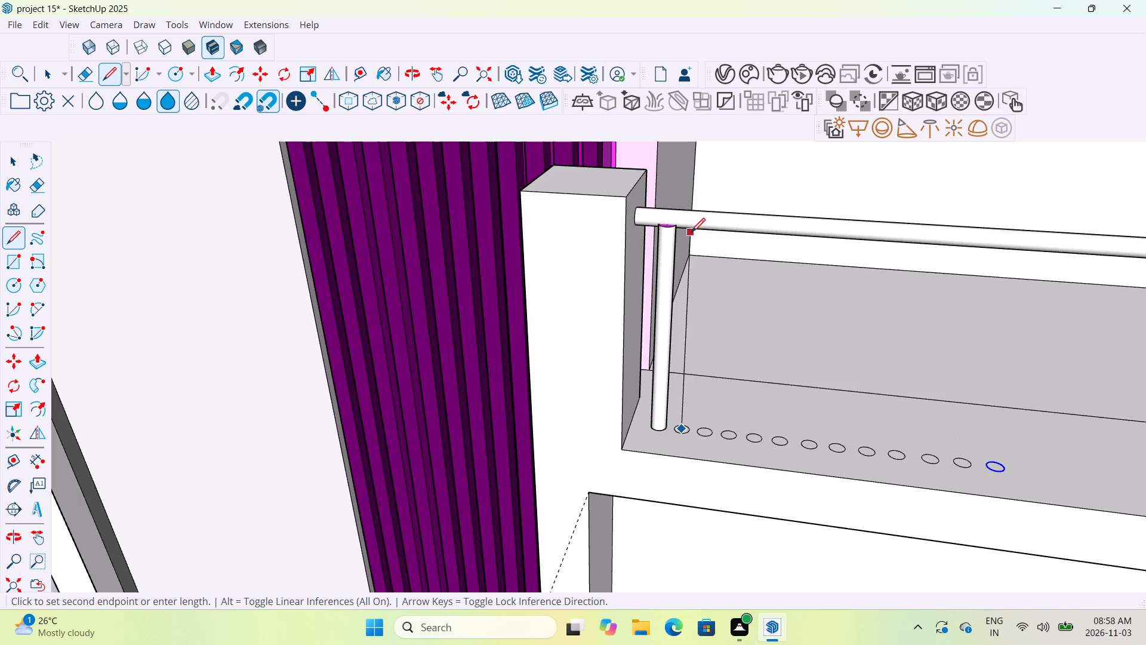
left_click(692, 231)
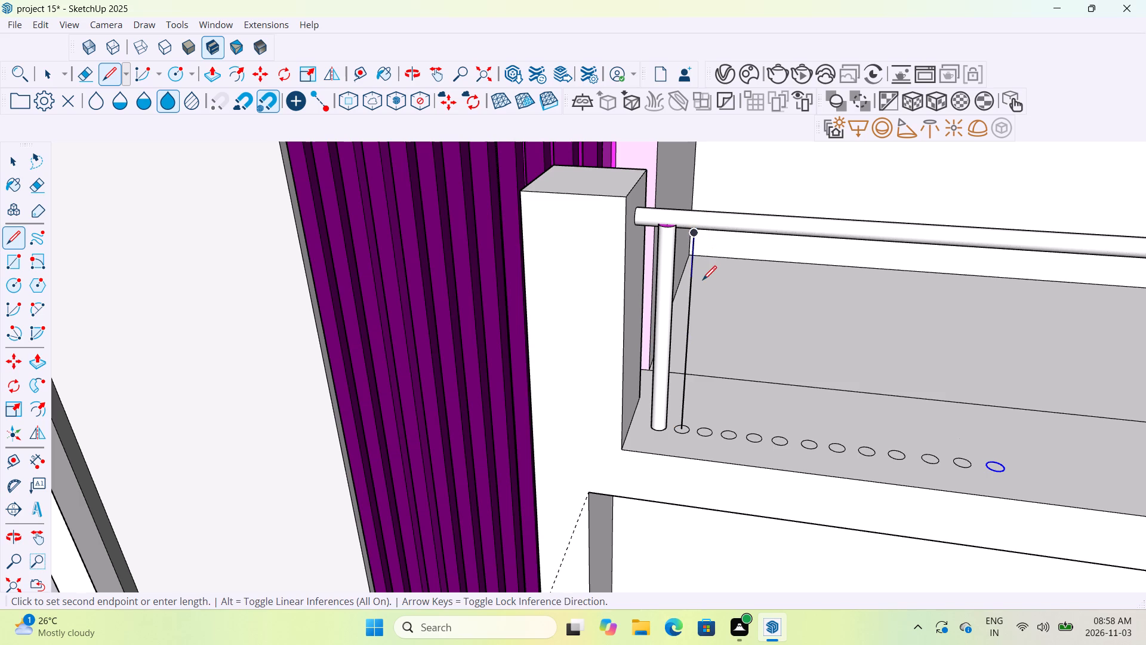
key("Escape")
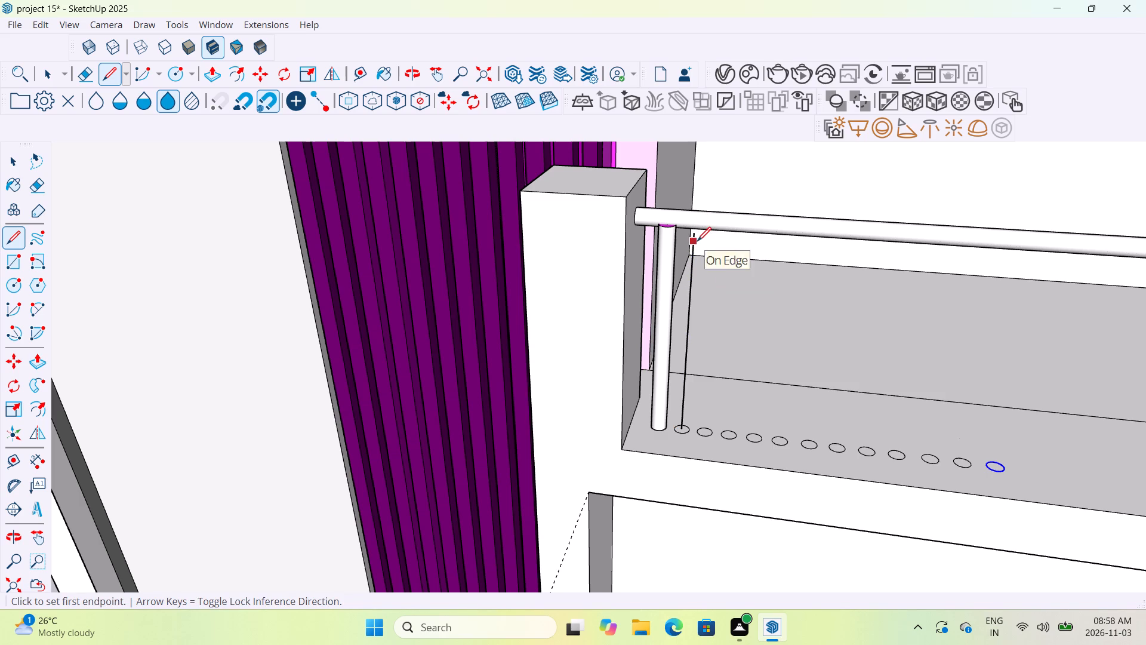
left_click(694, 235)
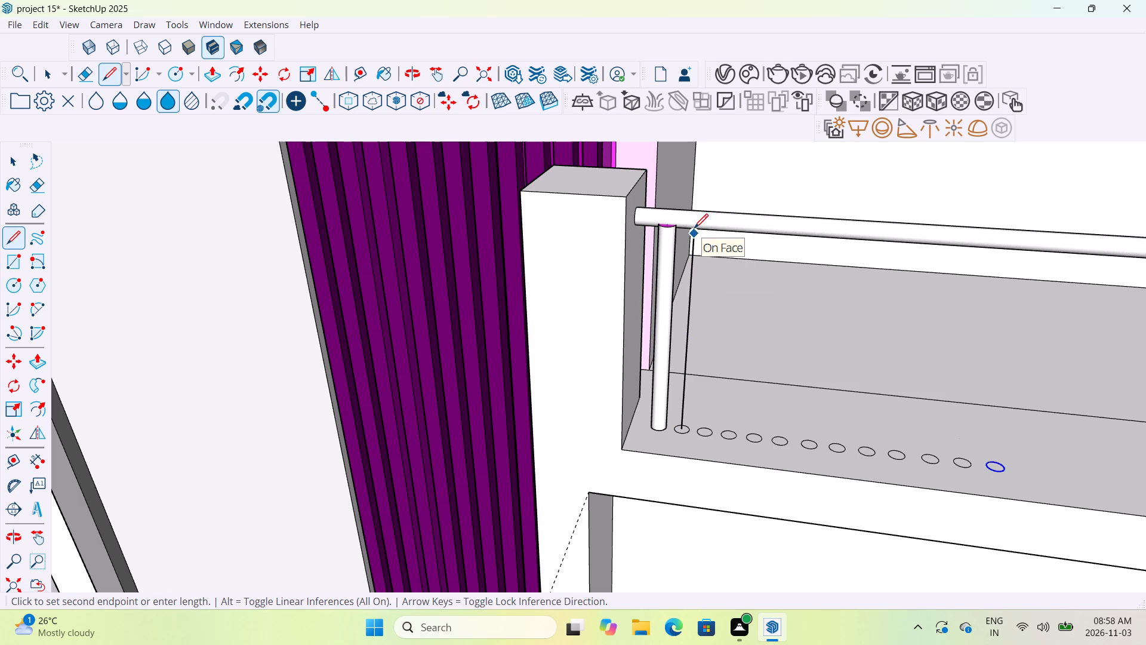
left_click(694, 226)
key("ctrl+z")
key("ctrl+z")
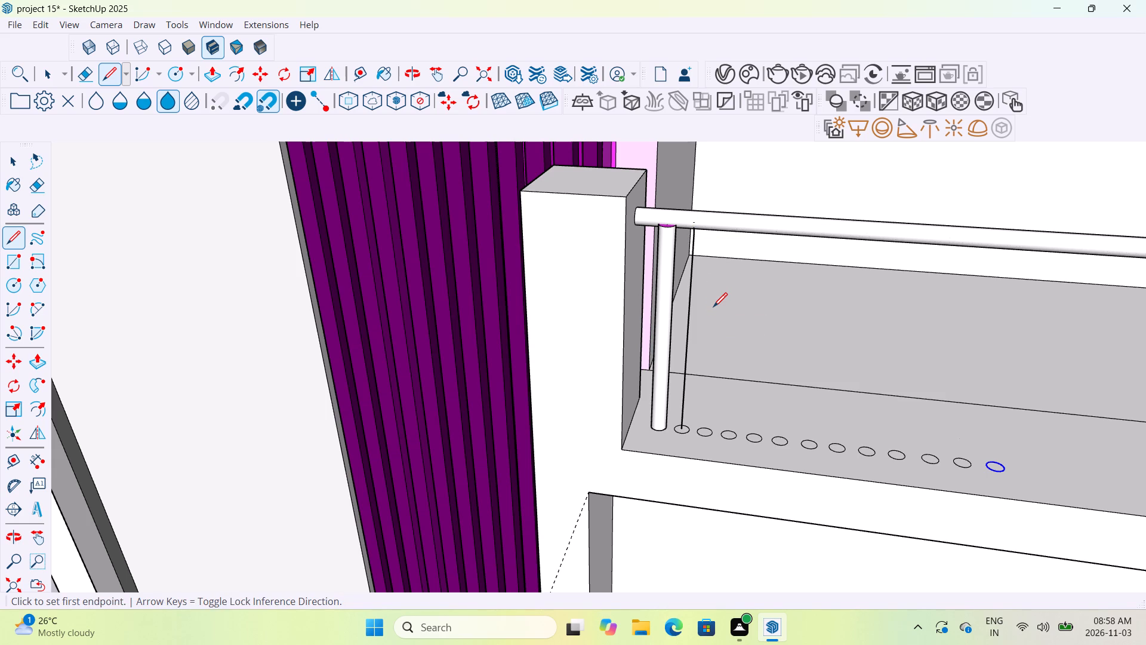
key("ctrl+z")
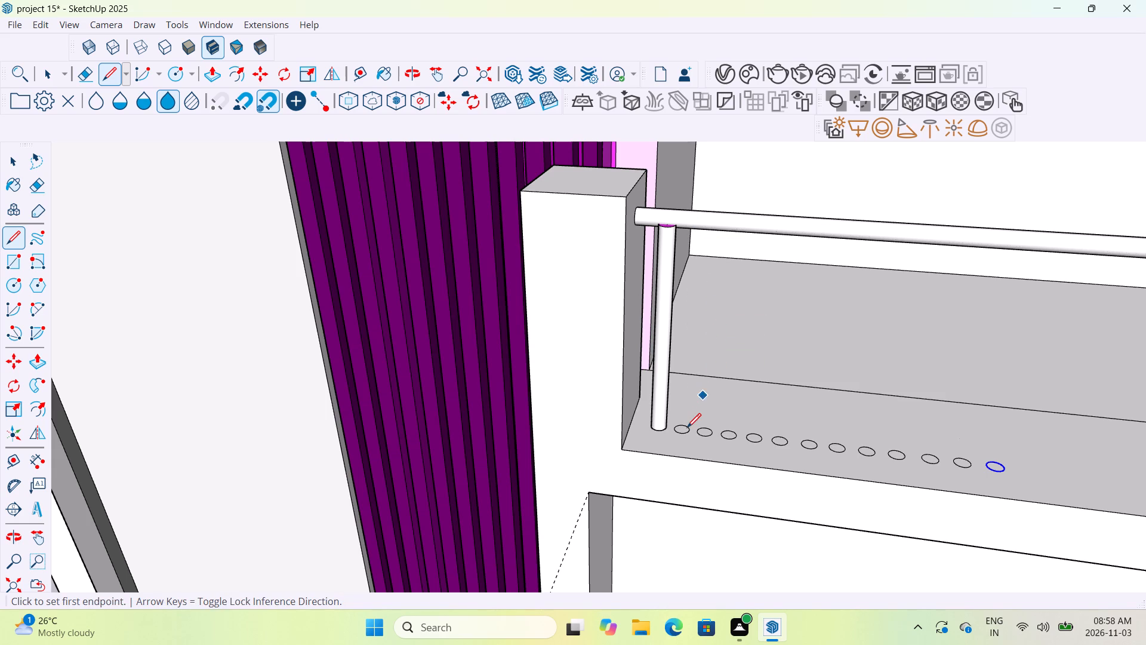
Draw a vertical path line from the centre of the floor circle beside the first baluster up to the rail's underside.
scroll(685, 428, "up", 6)
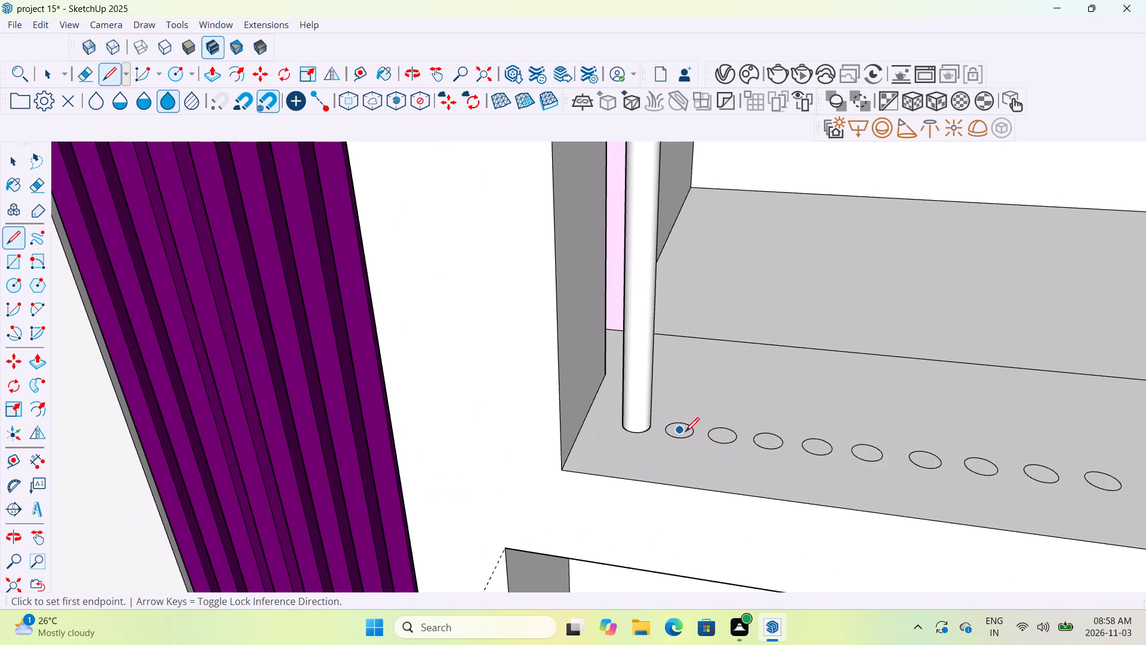
left_click(683, 431)
scroll(688, 348, "down", 7)
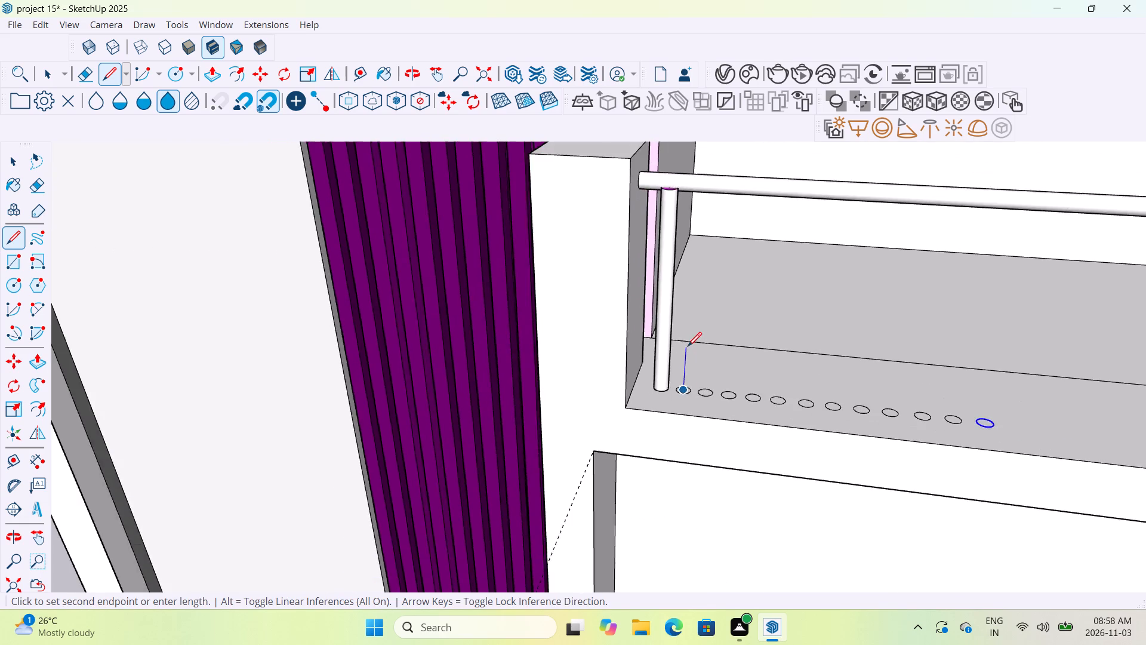
scroll(688, 348, "down", 3)
scroll(692, 242, "up", 7)
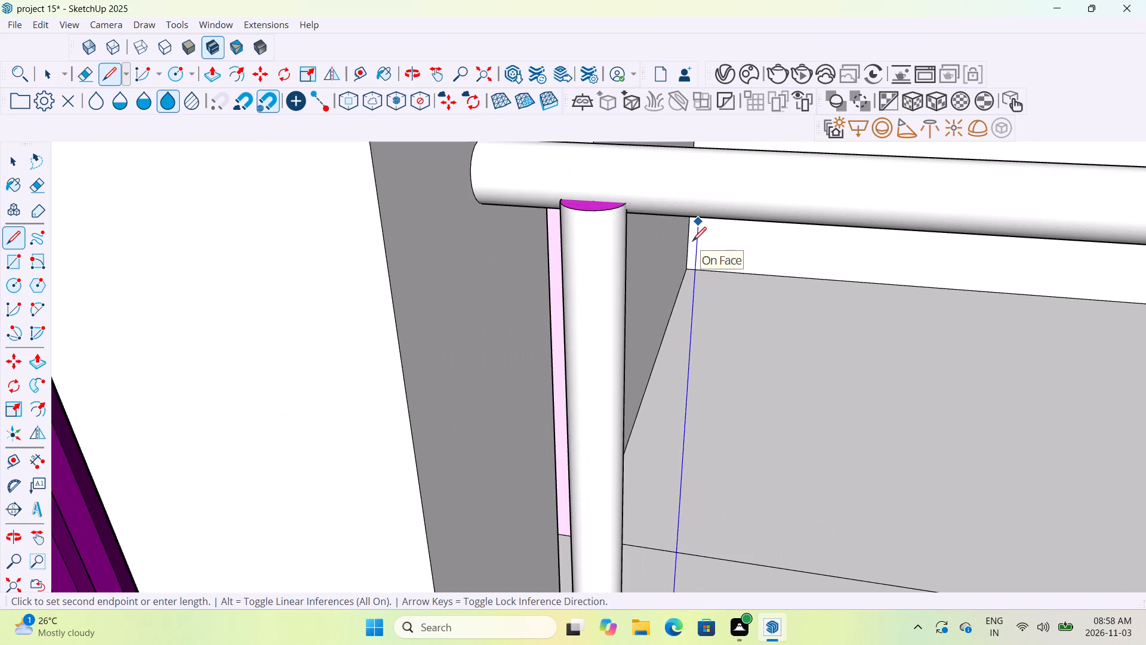
left_click(695, 217)
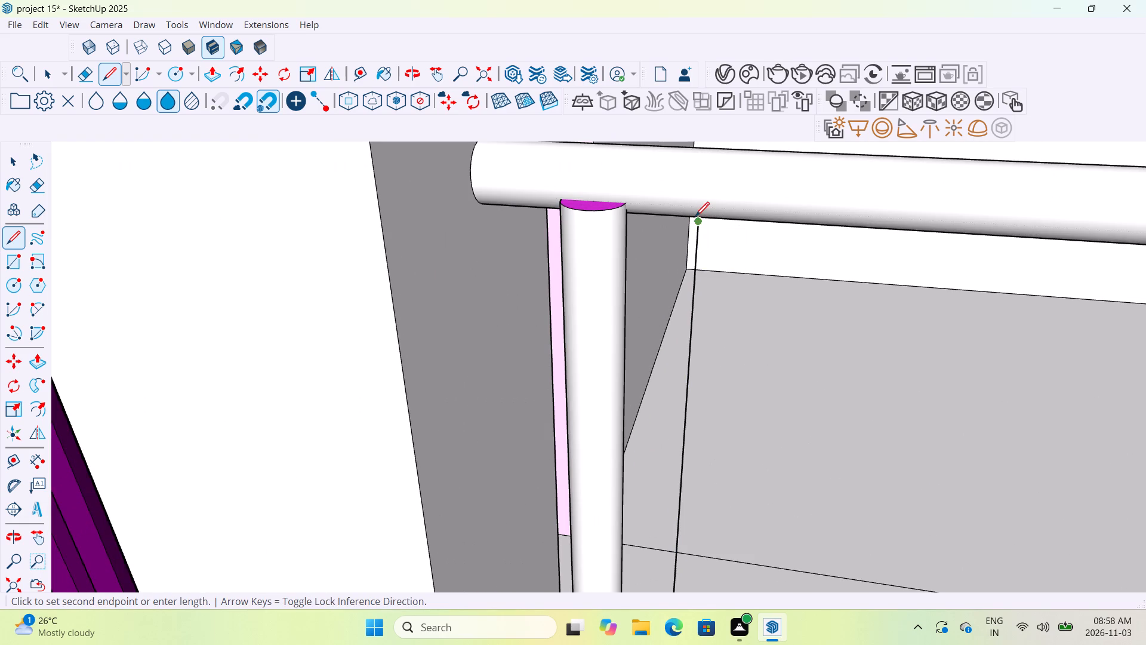
key("Escape")
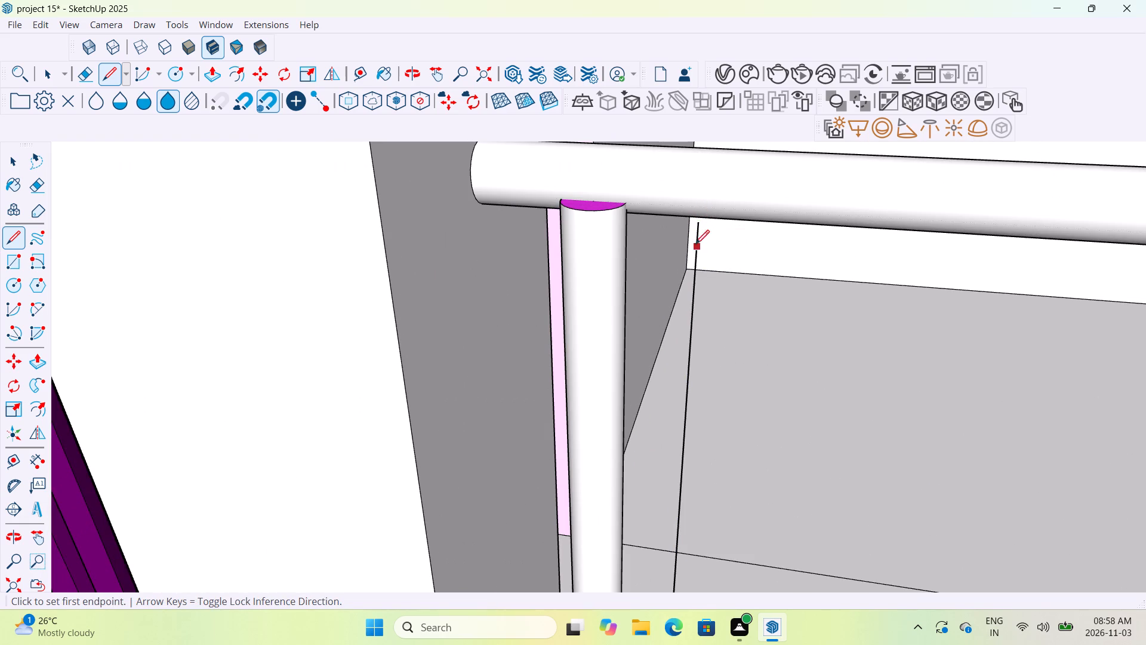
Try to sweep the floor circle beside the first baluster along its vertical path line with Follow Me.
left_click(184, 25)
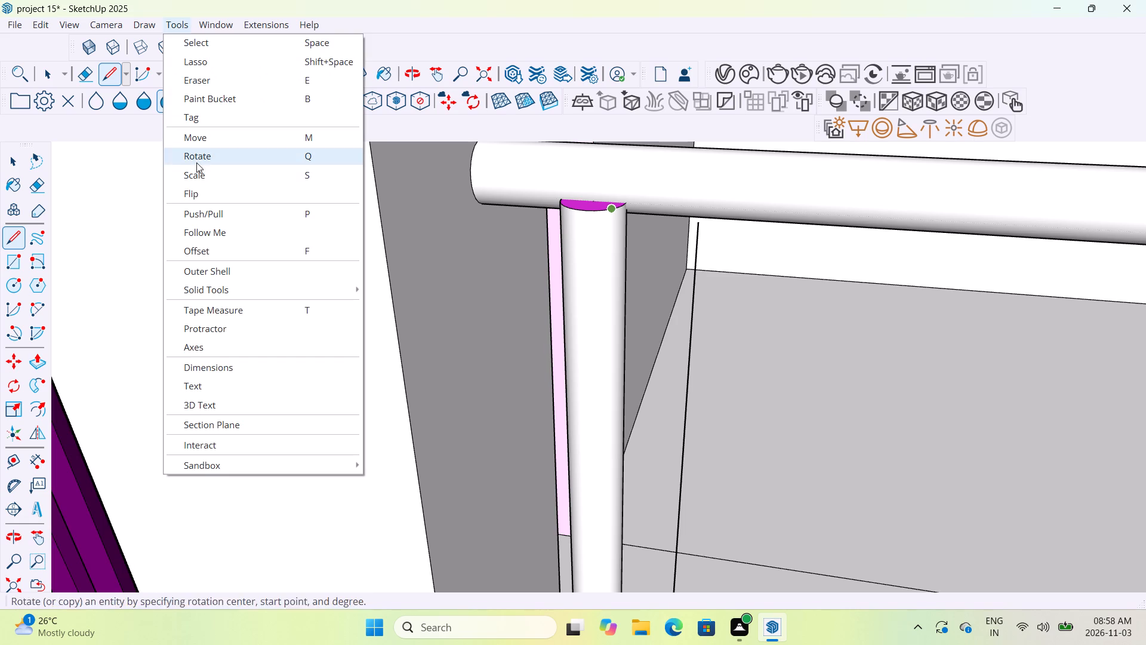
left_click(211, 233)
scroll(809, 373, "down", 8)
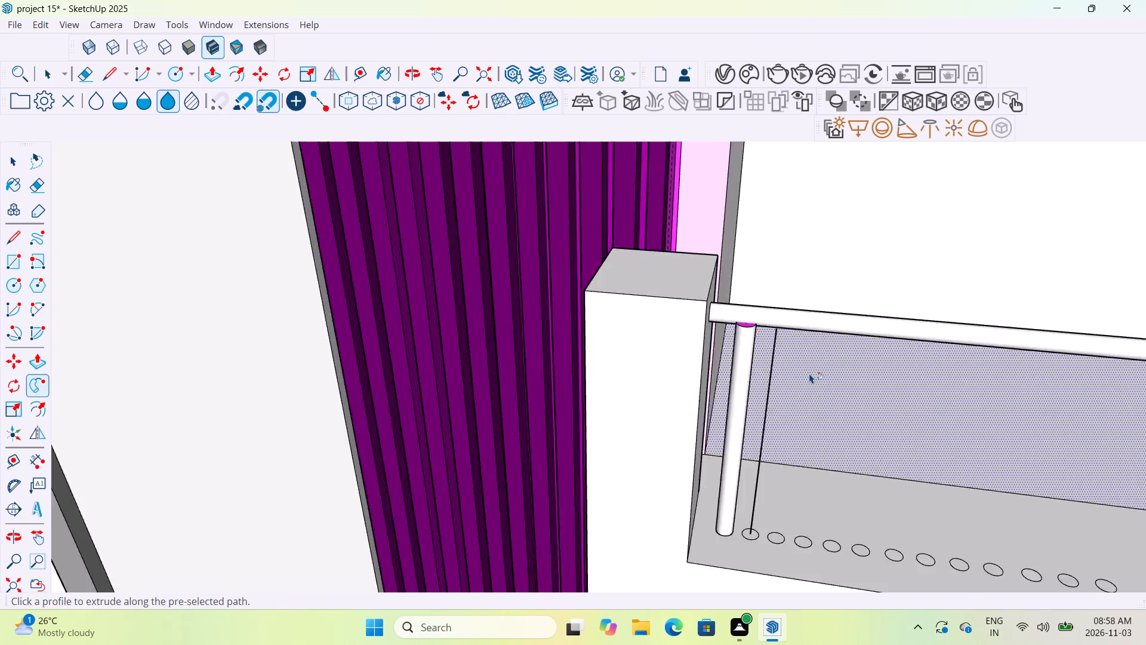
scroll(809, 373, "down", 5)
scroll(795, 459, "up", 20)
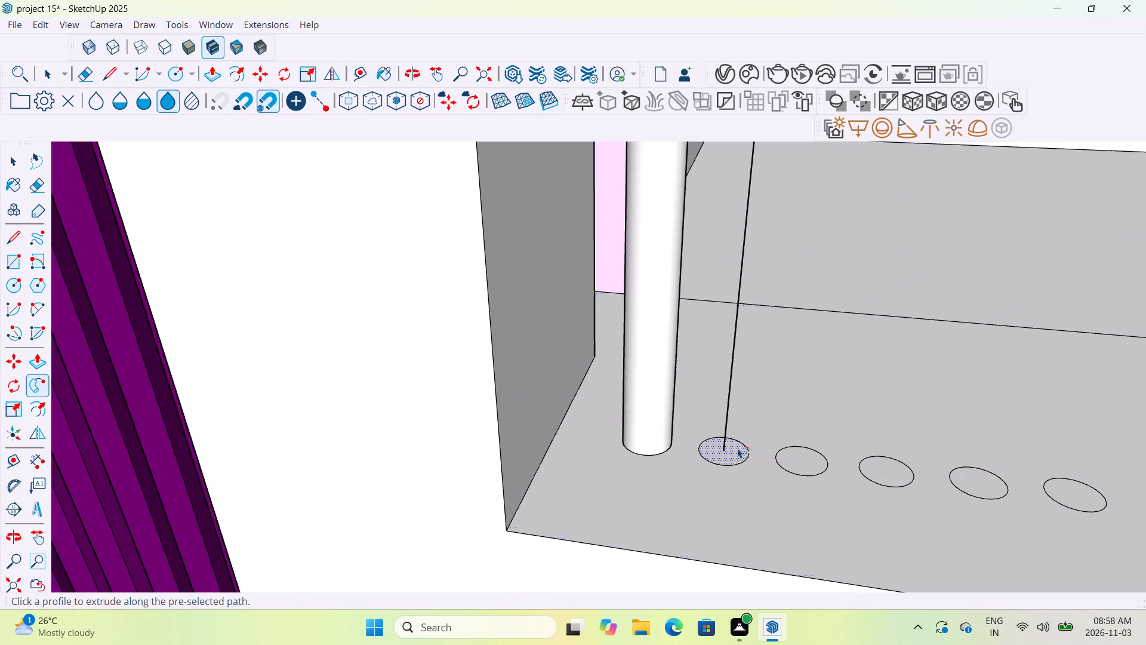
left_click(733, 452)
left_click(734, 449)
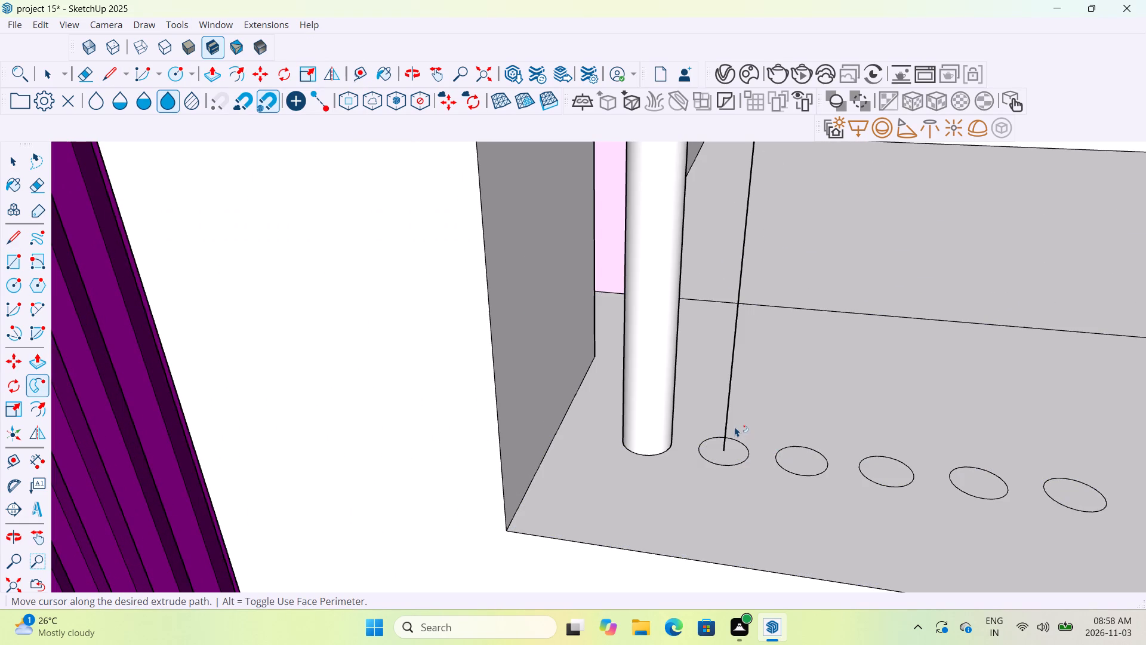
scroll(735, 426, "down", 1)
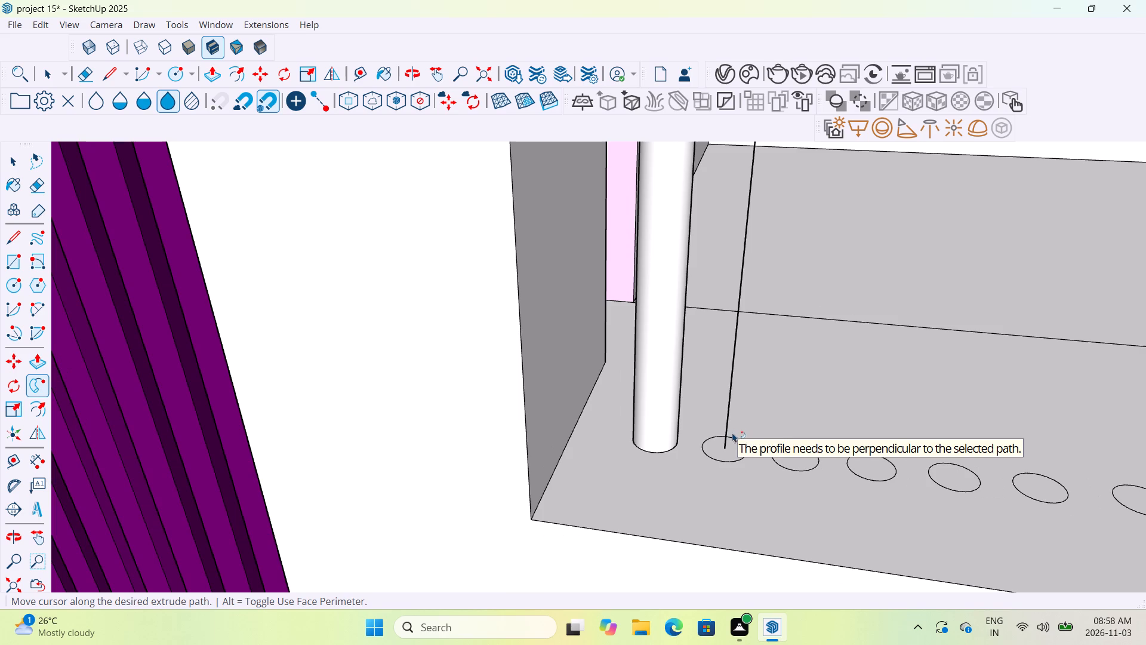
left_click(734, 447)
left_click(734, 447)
Sweep the floor circle beside the first baluster along its vertical path line up to the rail's underside with Follow Me.
scroll(734, 447, "down", 12)
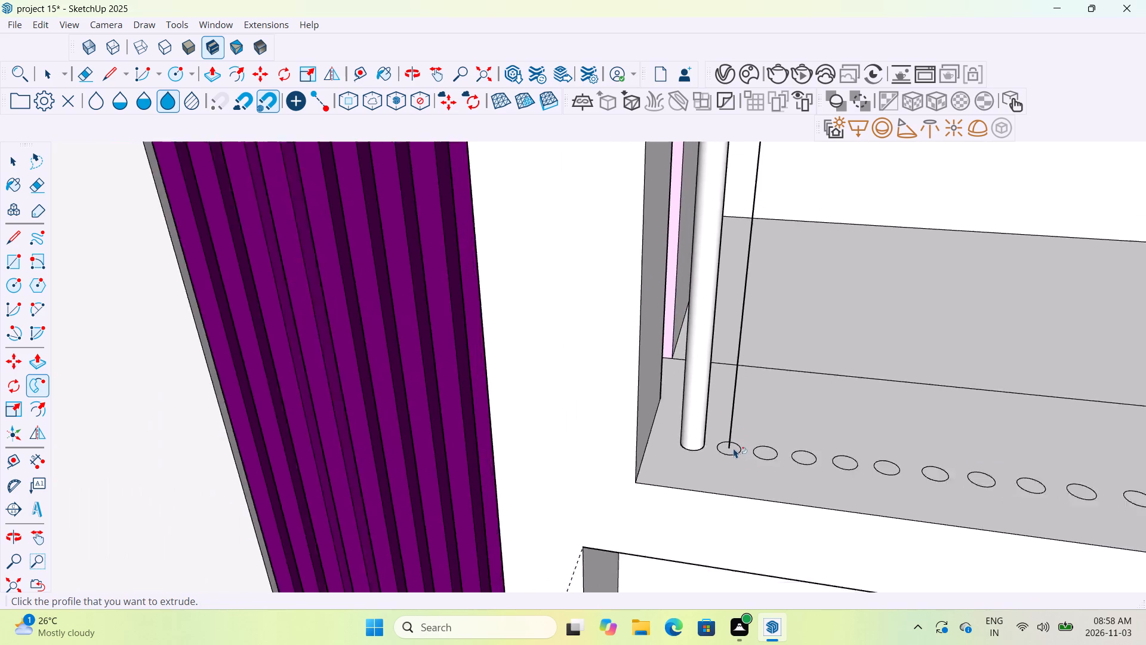
scroll(734, 448, "down", 2)
middle_click_drag(749, 433, 723, 503)
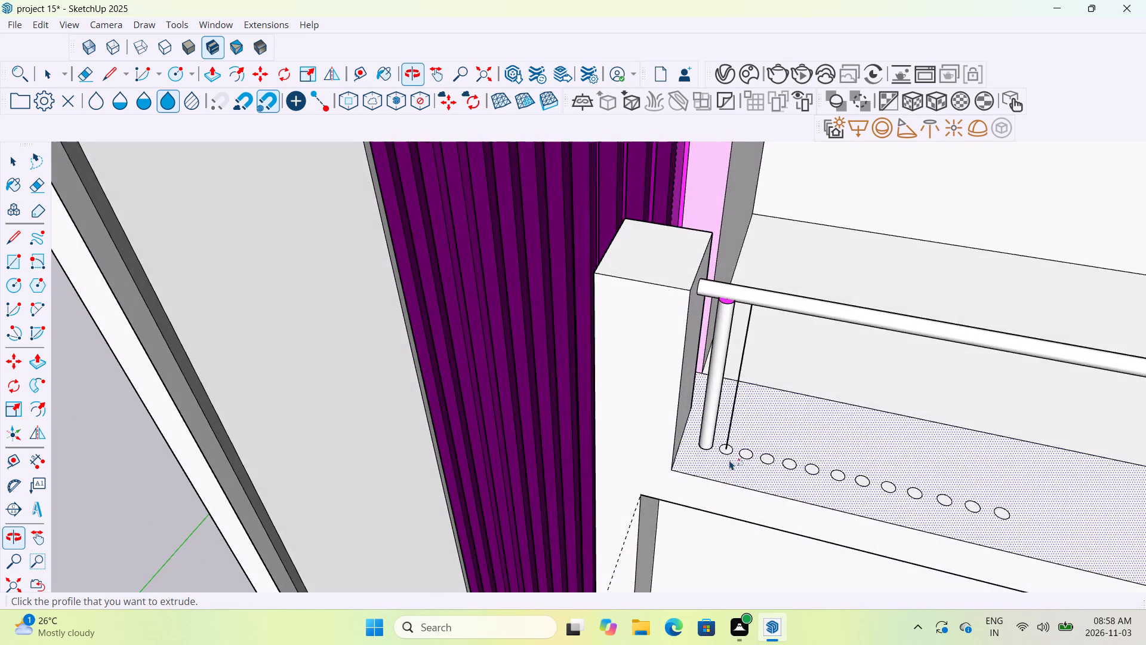
scroll(729, 454, "up", 7)
scroll(729, 449, "down", 1)
scroll(729, 449, "up", 4)
left_click(729, 444)
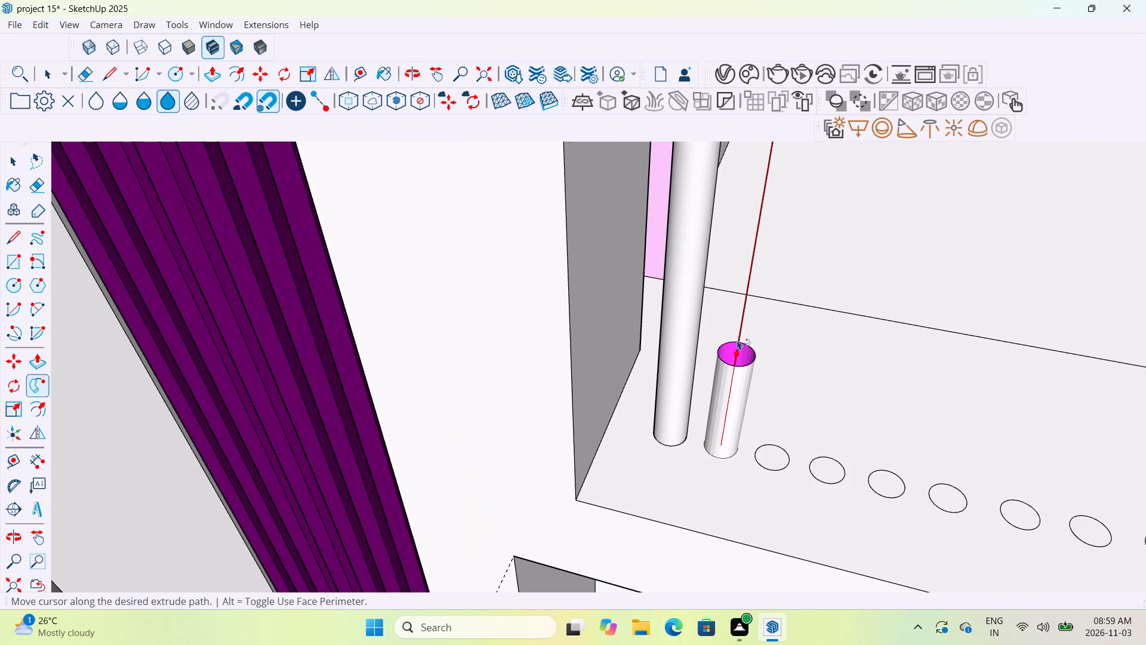
scroll(737, 340, "down", 17)
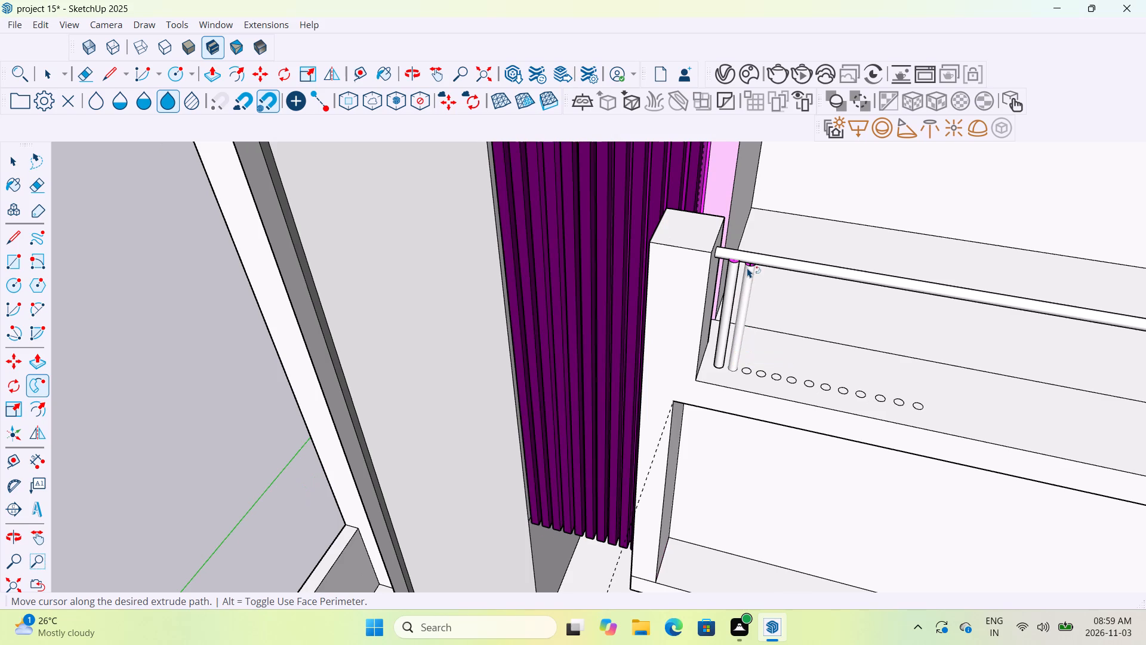
scroll(748, 265, "up", 12)
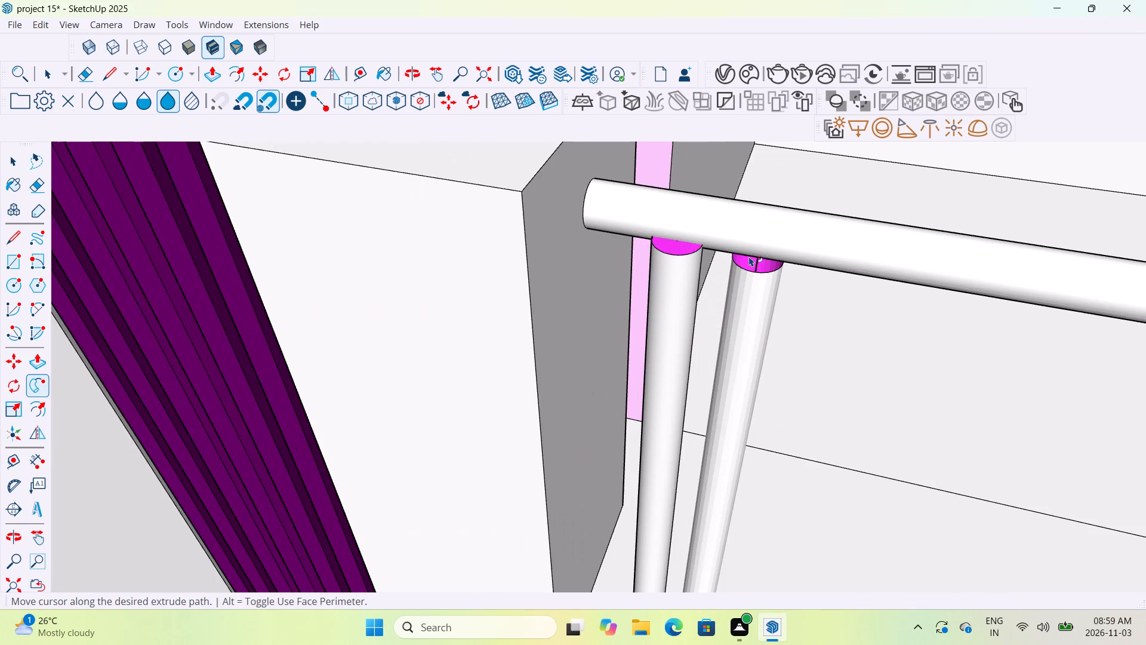
left_click(749, 256)
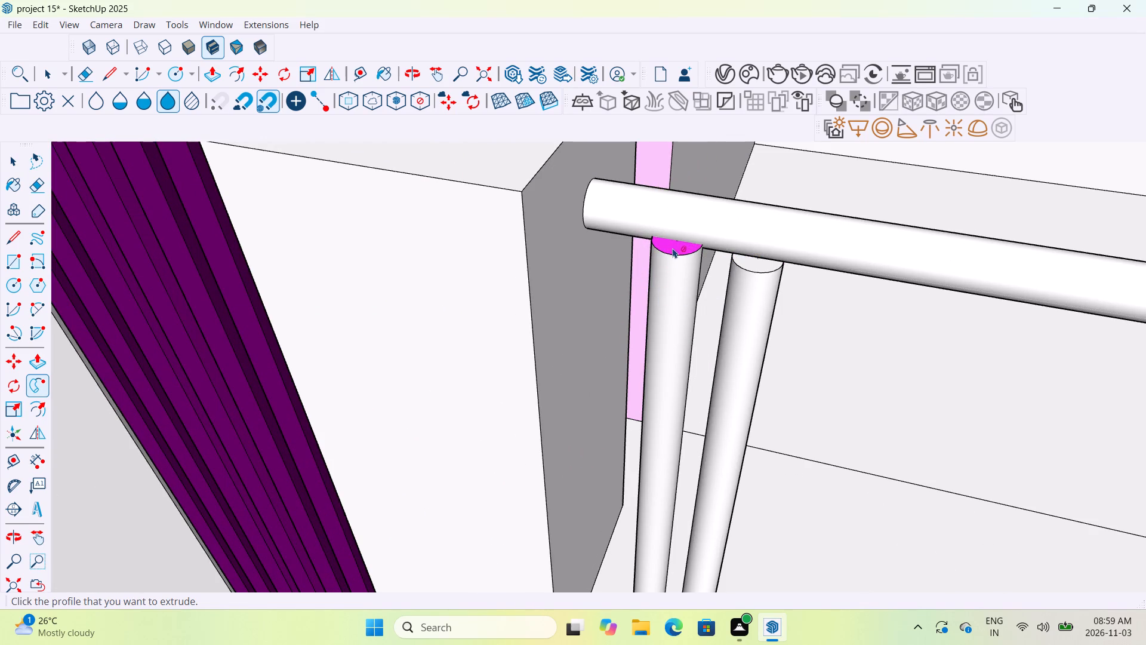
Paint the magenta top end of the first baluster with the white M00_Soft_Cloud material from Solid Colors.
left_click(674, 246)
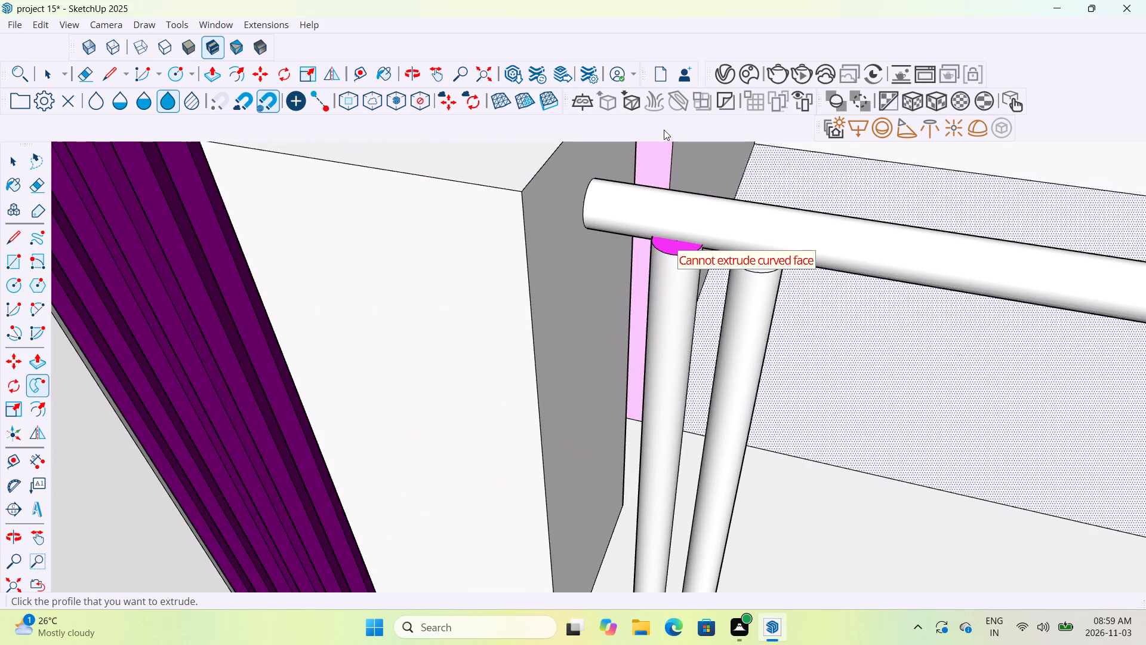
left_click(220, 20)
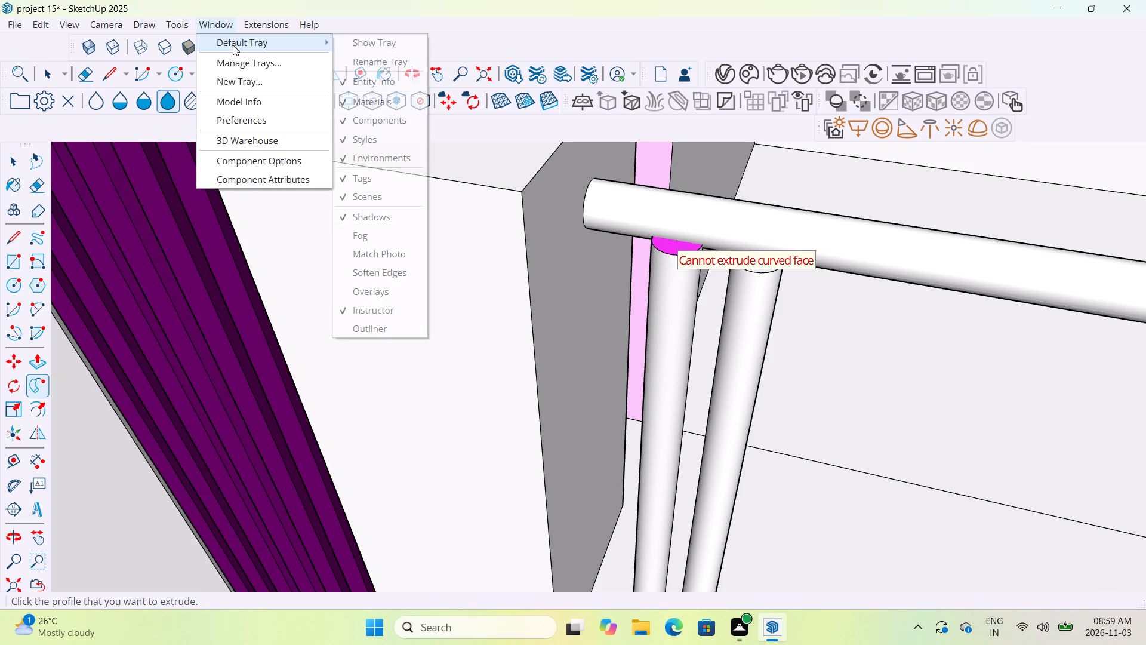
left_click(233, 45)
left_click(359, 43)
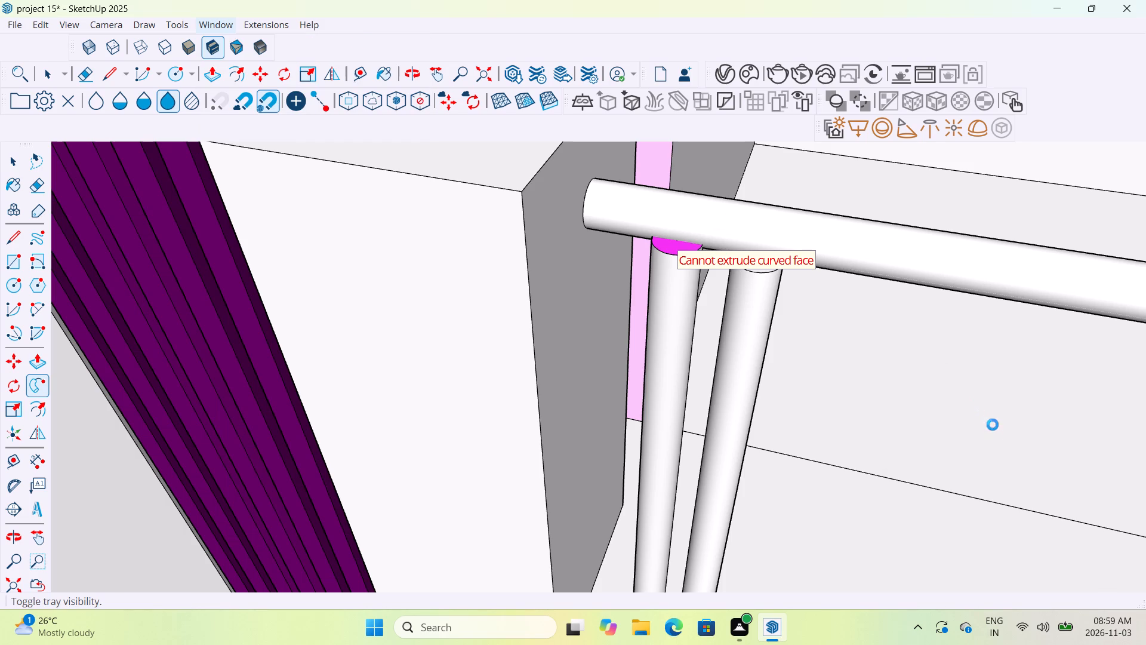
scroll(1001, 417, "down", 13)
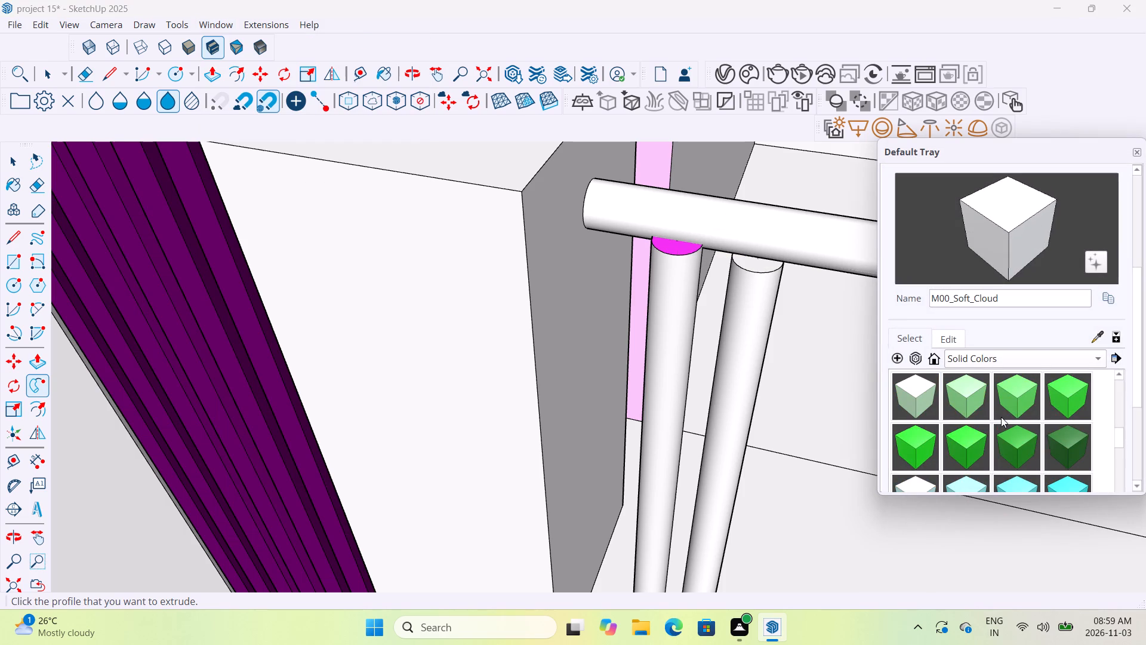
scroll(1001, 417, "down", 20)
scroll(987, 410, "up", 5)
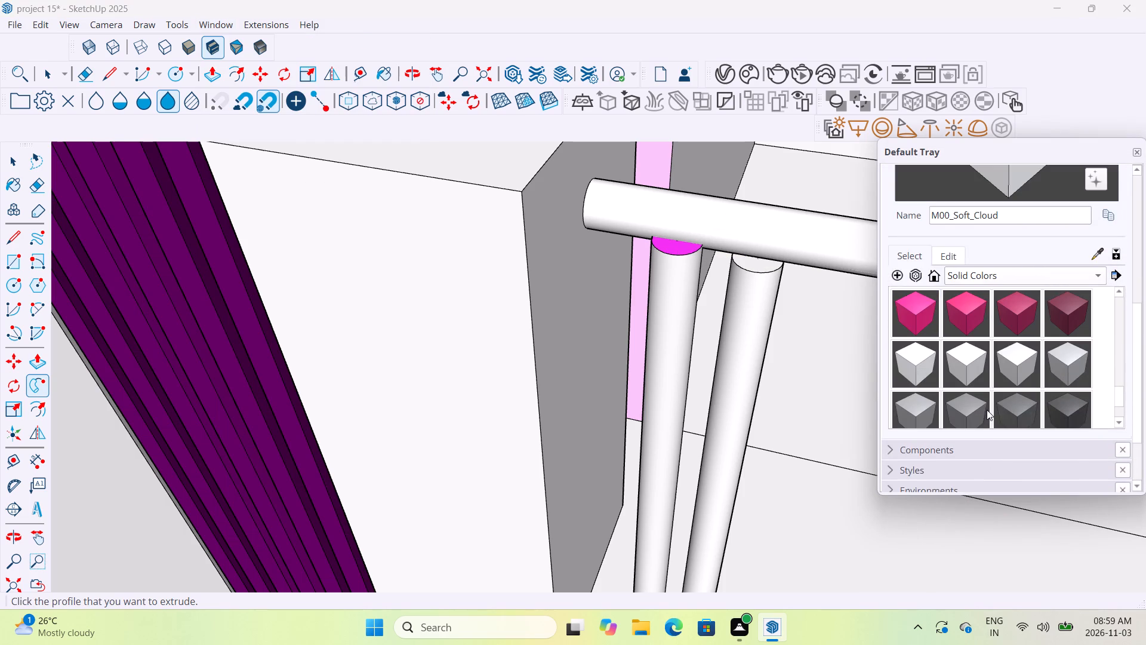
left_click(913, 368)
left_click(664, 245)
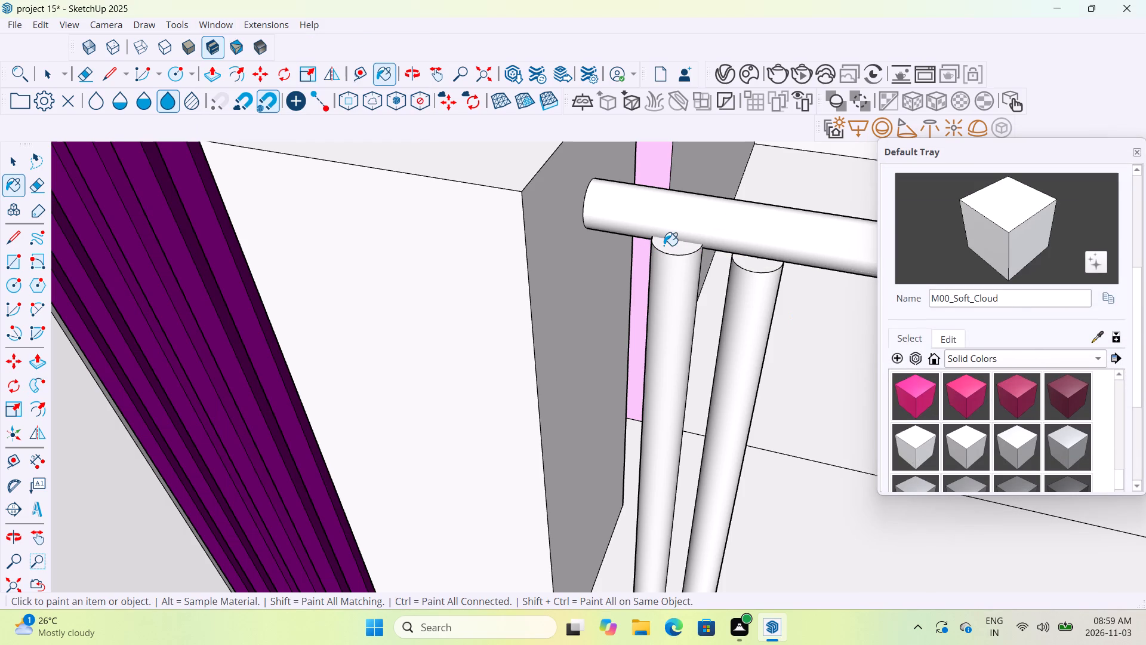
scroll(680, 306, "down", 6)
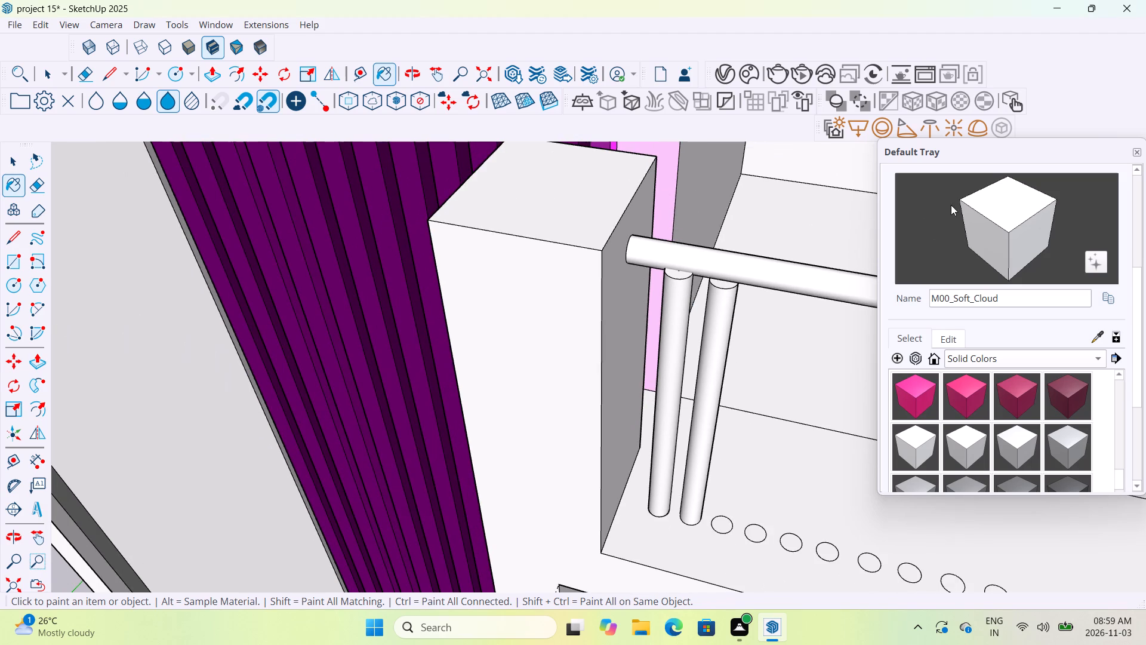
left_click(1135, 153)
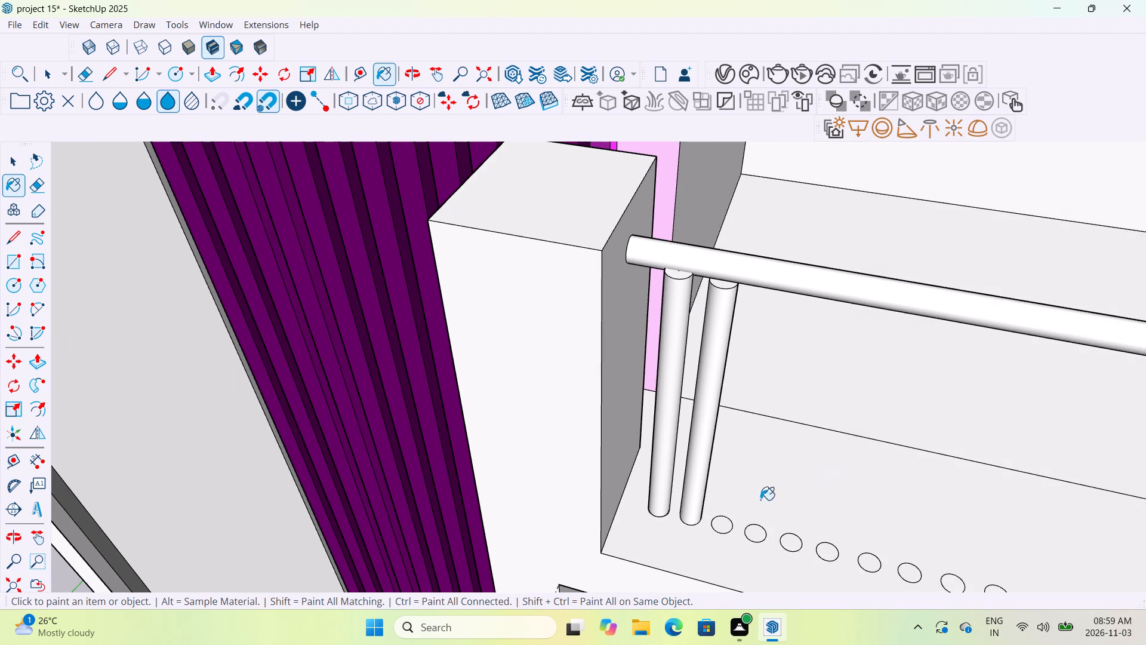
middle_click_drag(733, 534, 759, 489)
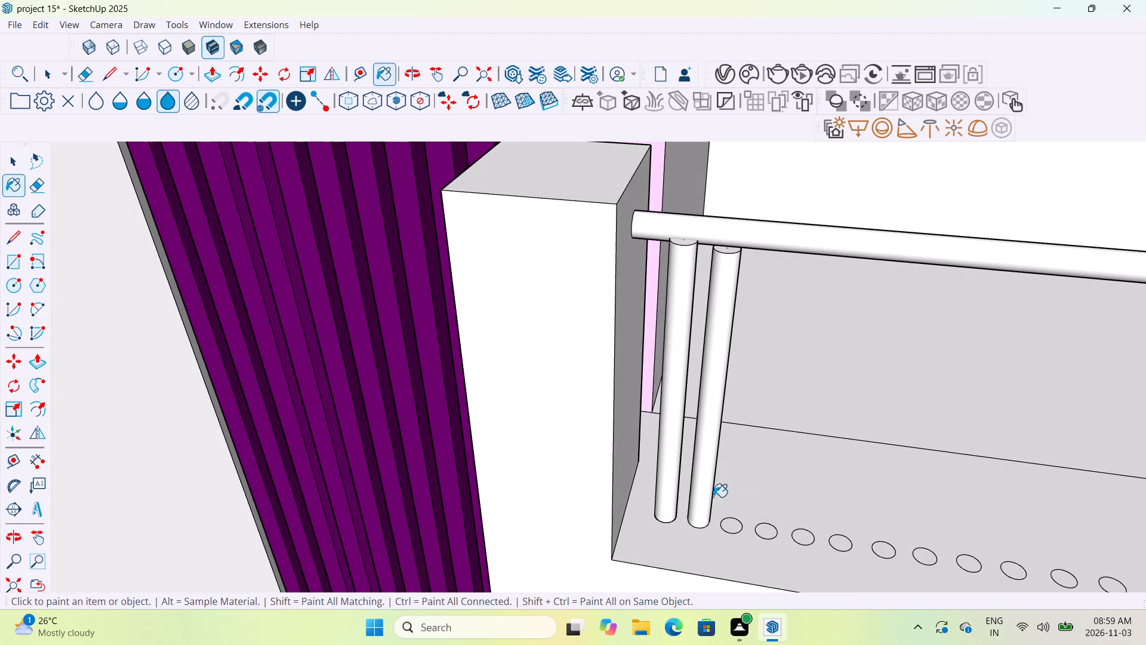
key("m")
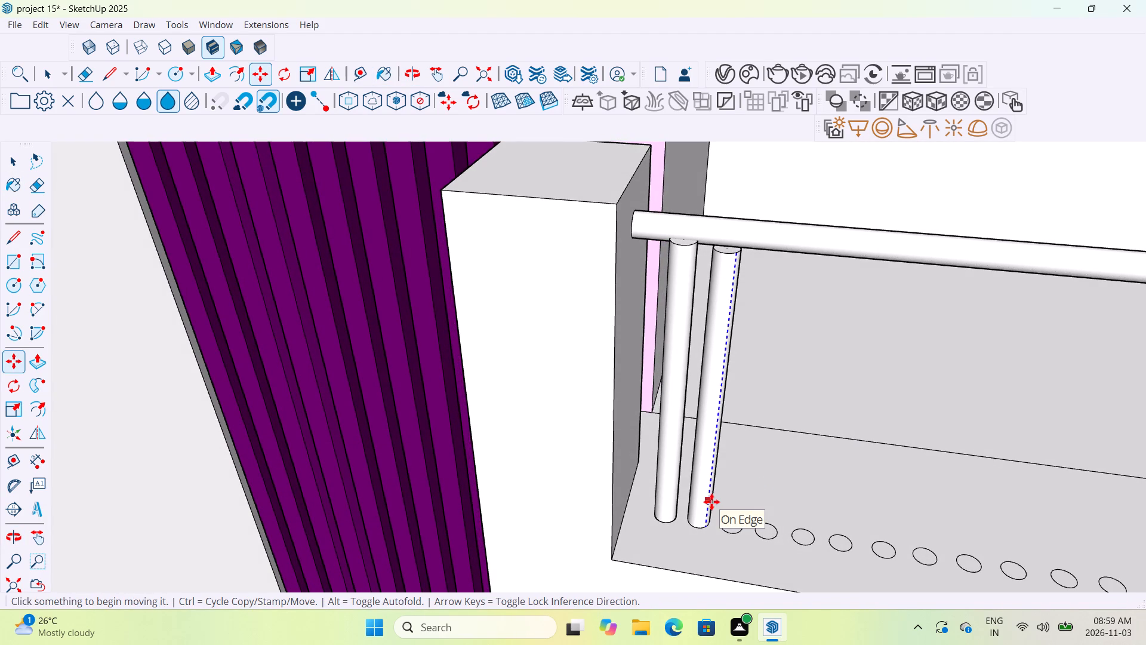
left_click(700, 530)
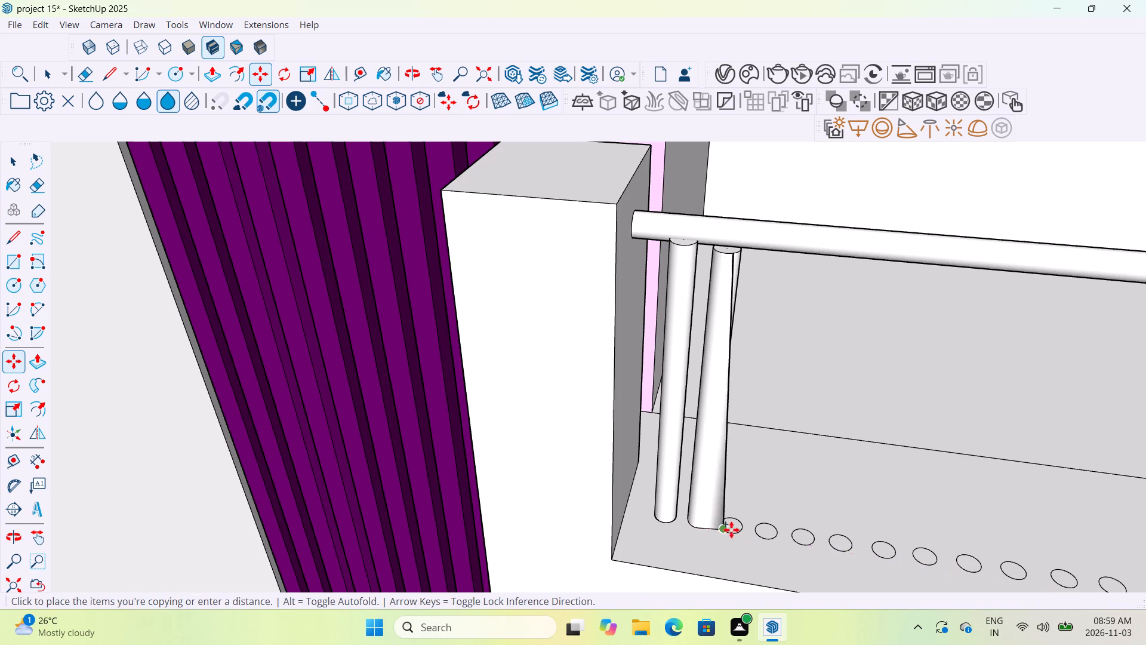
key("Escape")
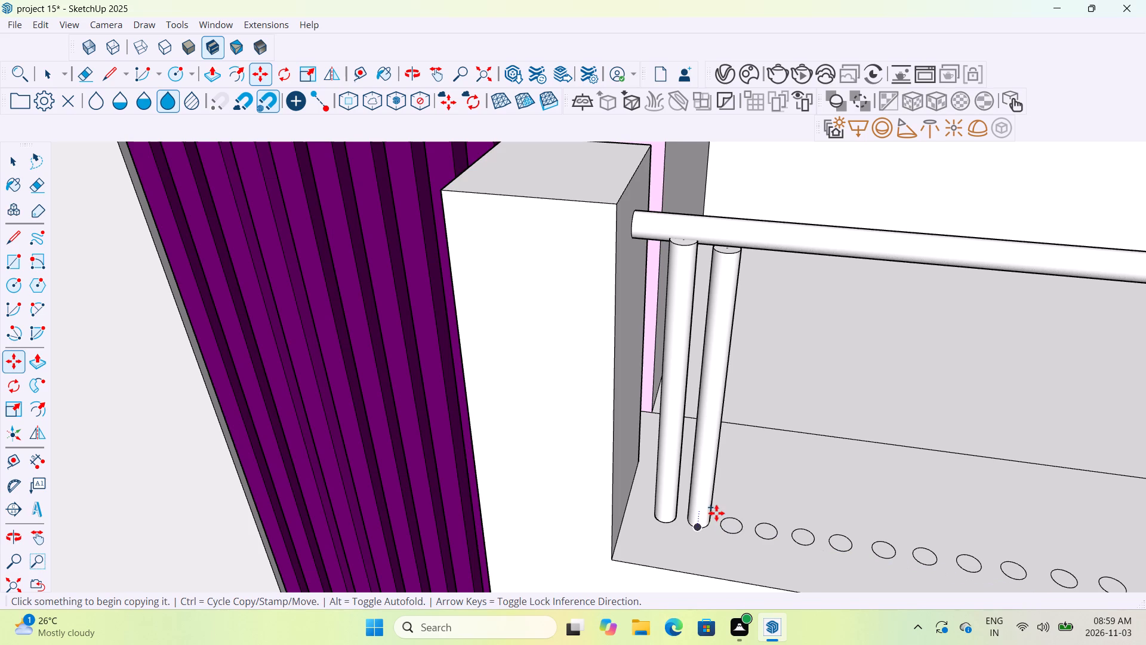
Draw vertical path lines from the centres of the two floor circles nearest the second baluster up to the rail.
left_click(115, 83)
scroll(712, 523, "up", 6)
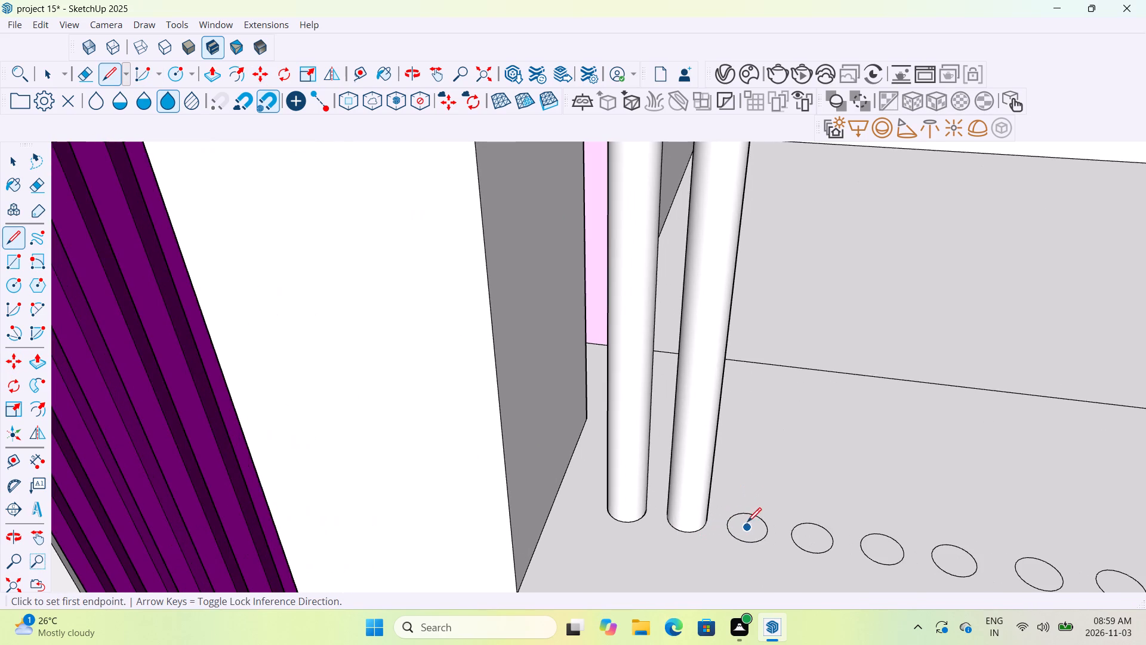
left_click(748, 529)
scroll(769, 444, "down", 7)
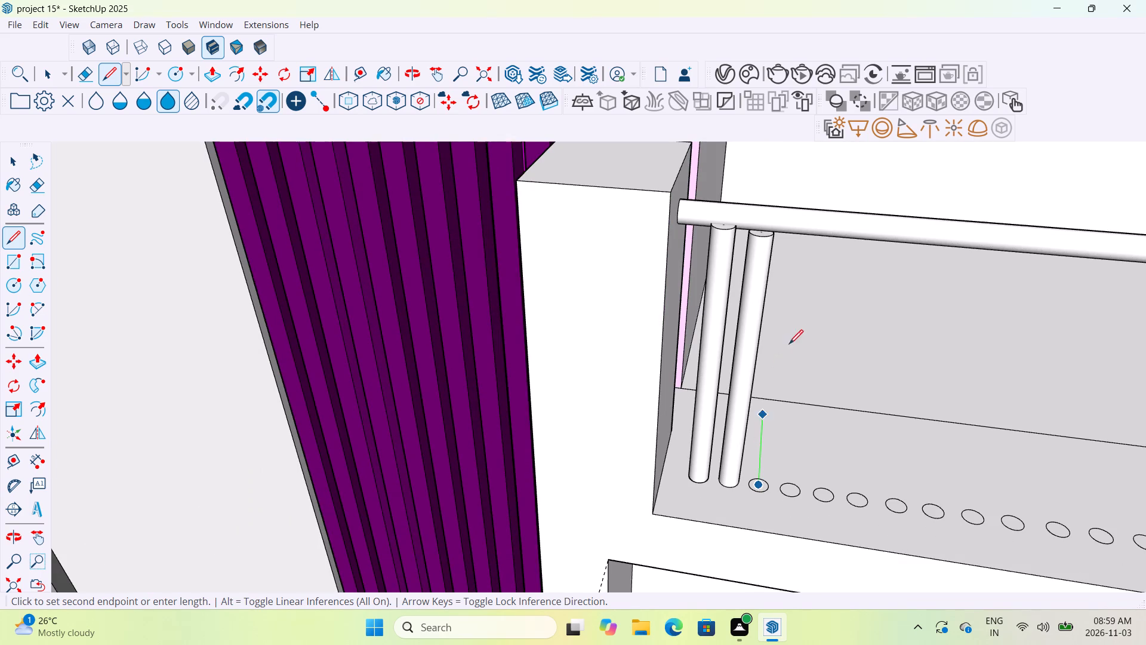
left_click(796, 235)
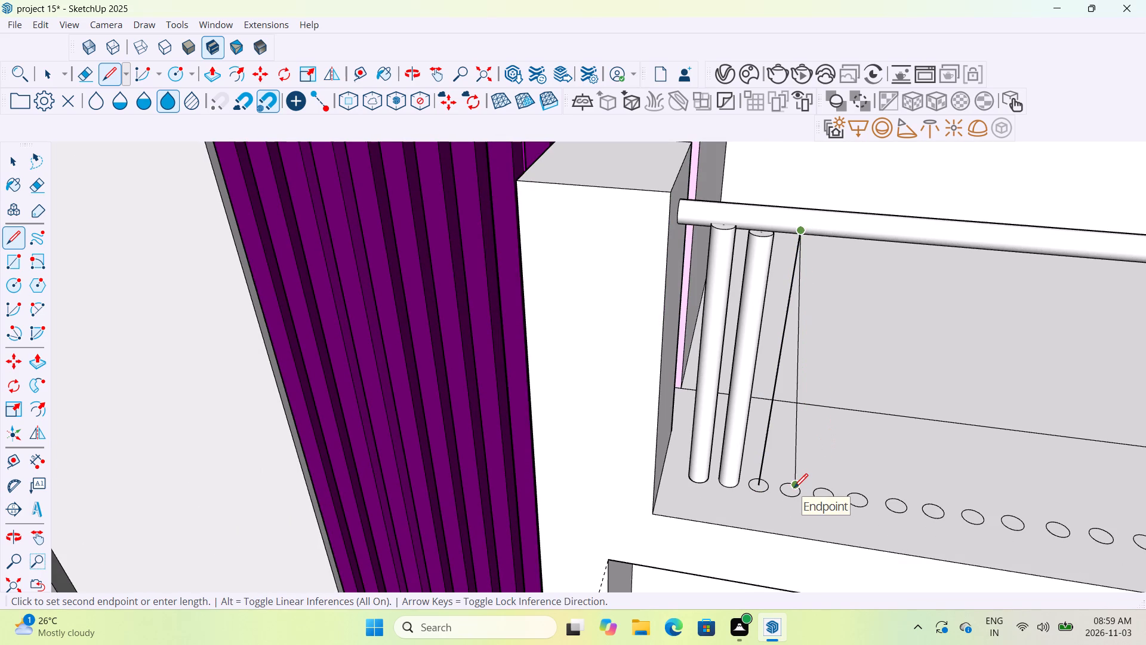
key("Escape")
left_click(792, 491)
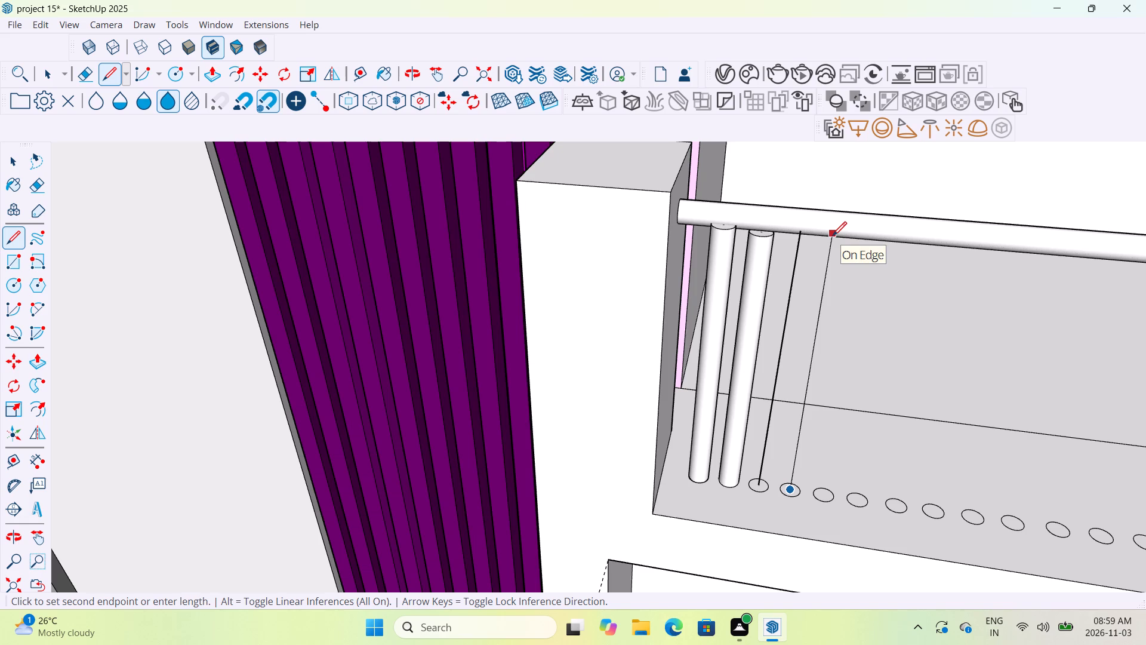
left_click(833, 237)
key("Escape")
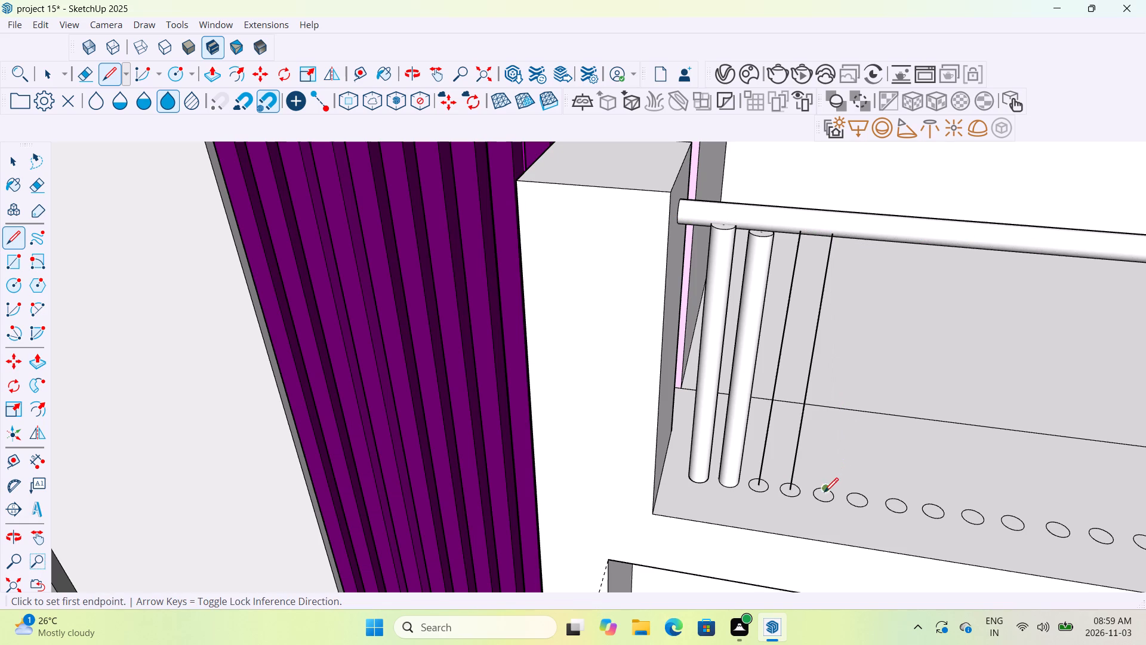
Draw vertical path lines from the centres of the following two floor circles in the row up to the rail.
left_click(824, 494)
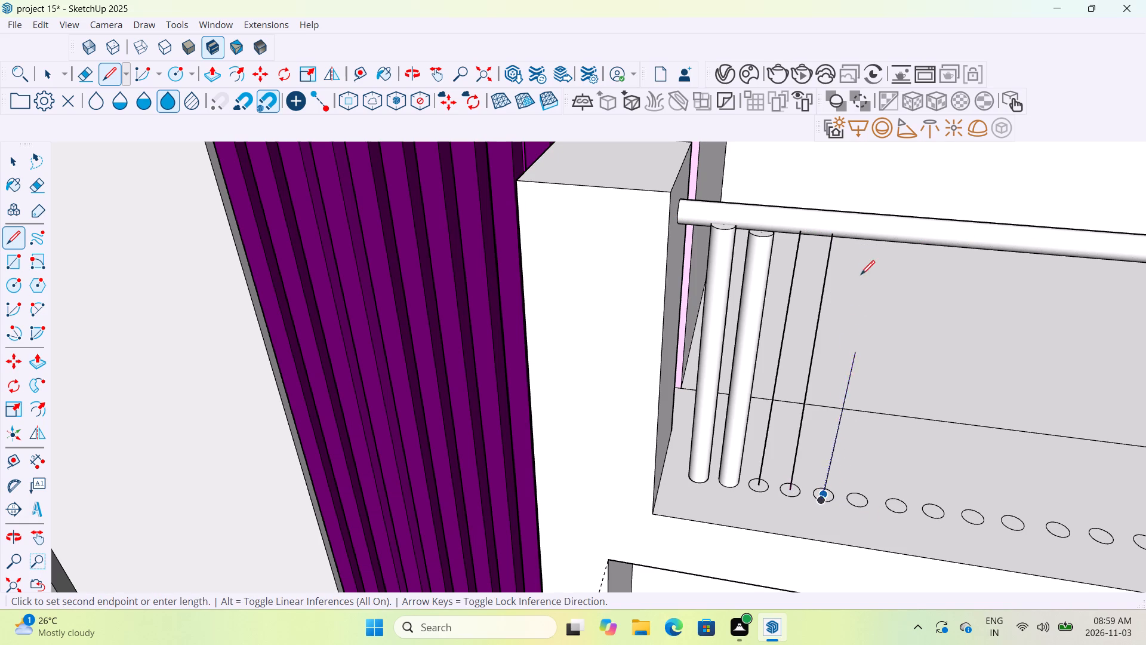
left_click(876, 243)
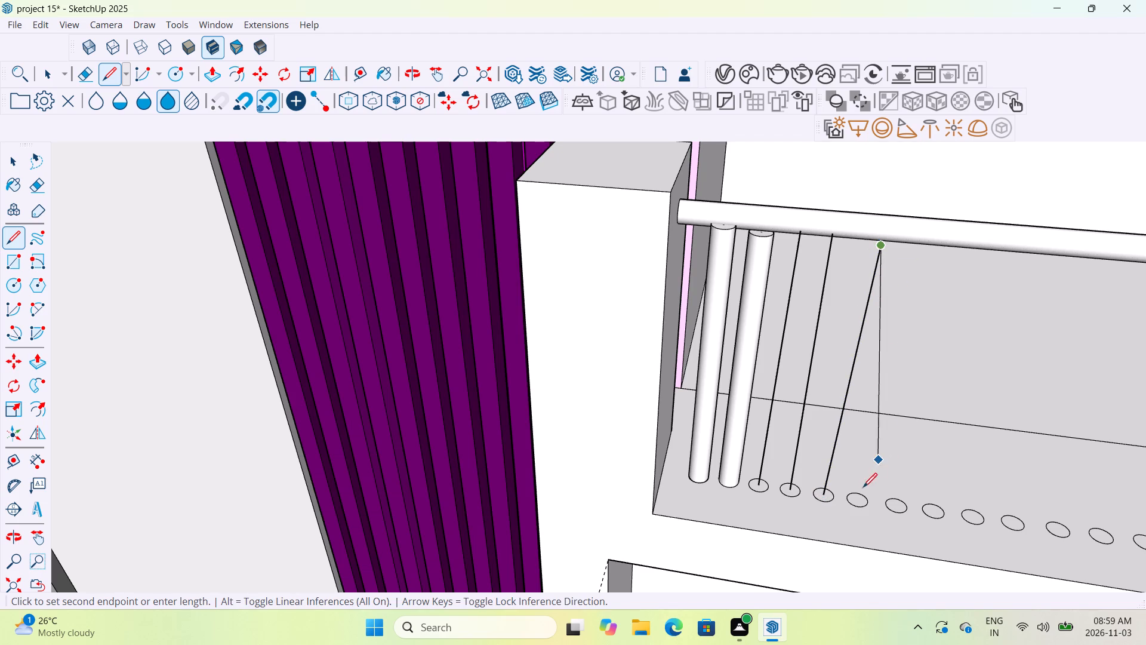
key("Escape")
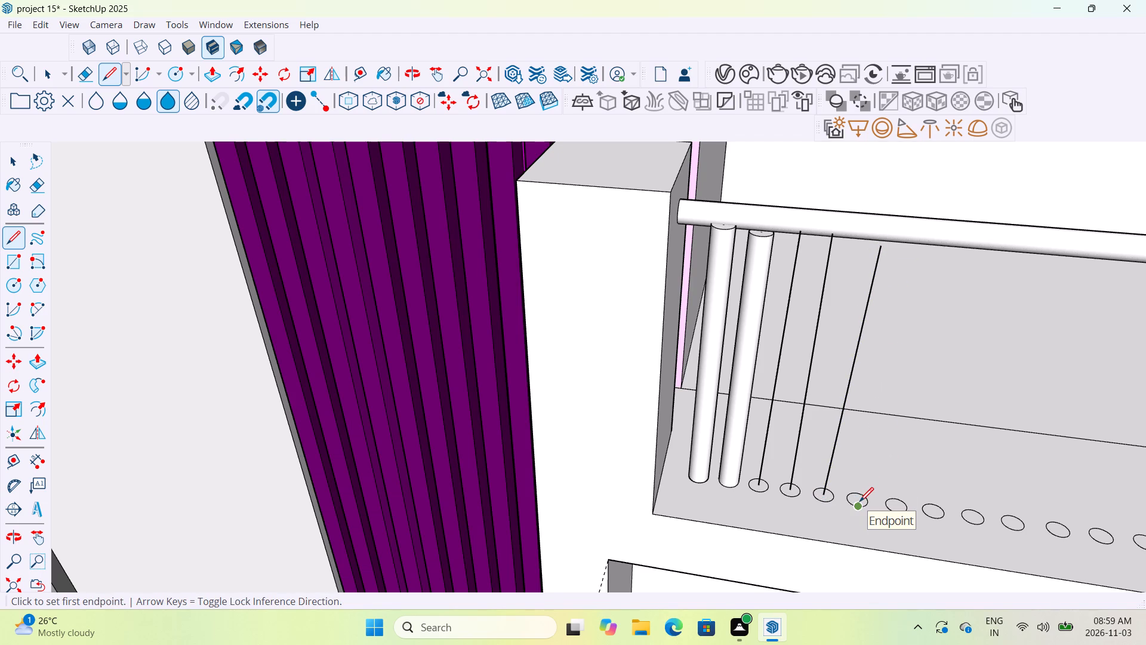
left_click(860, 500)
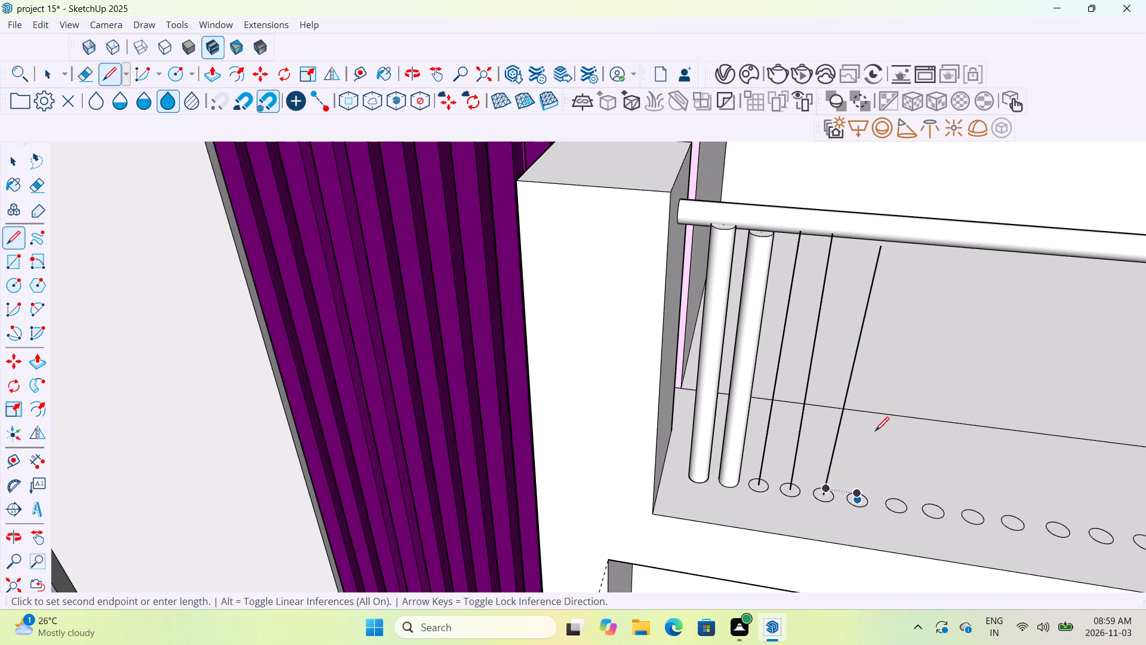
left_click(923, 247)
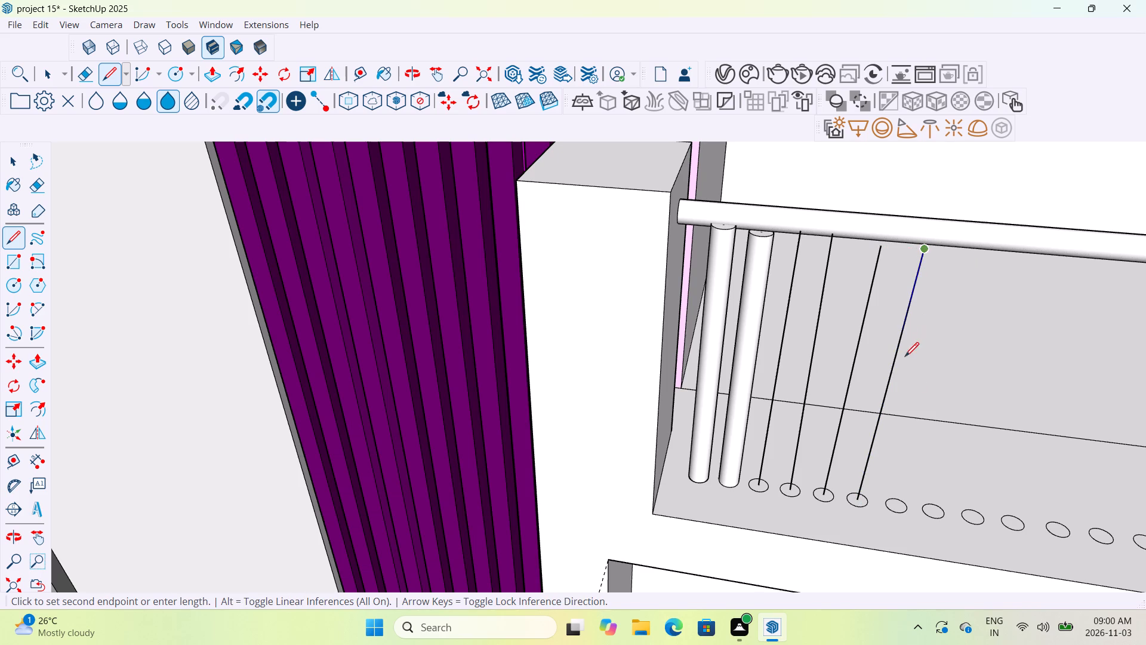
scroll(970, 491, "up", 4)
key("Escape")
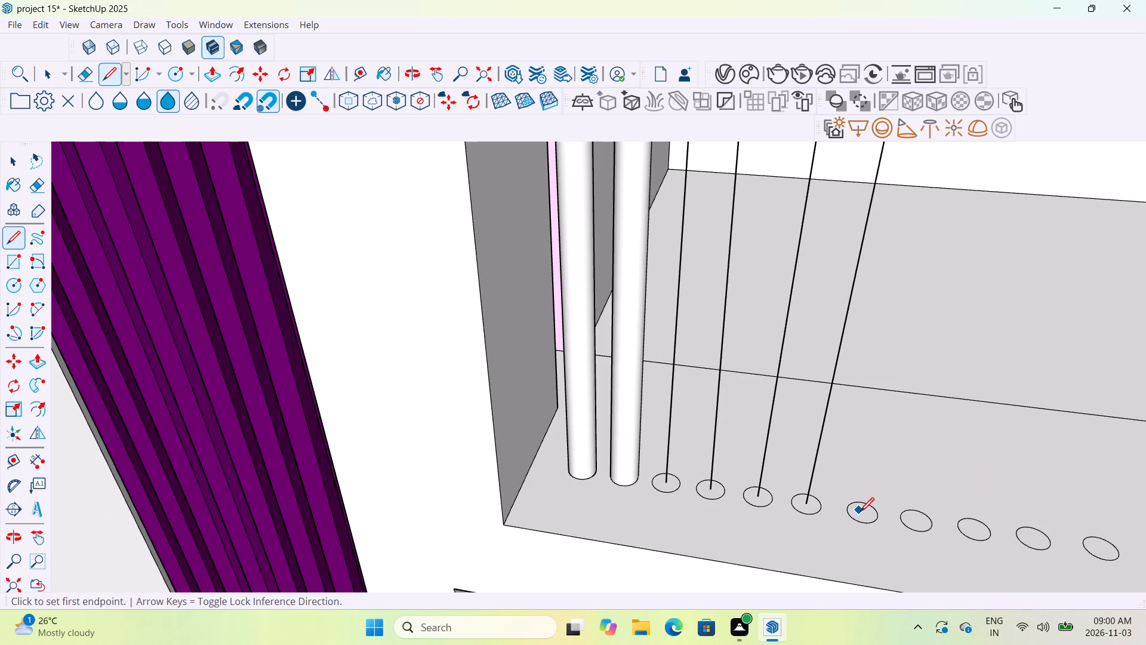
scroll(865, 513, "up", 5)
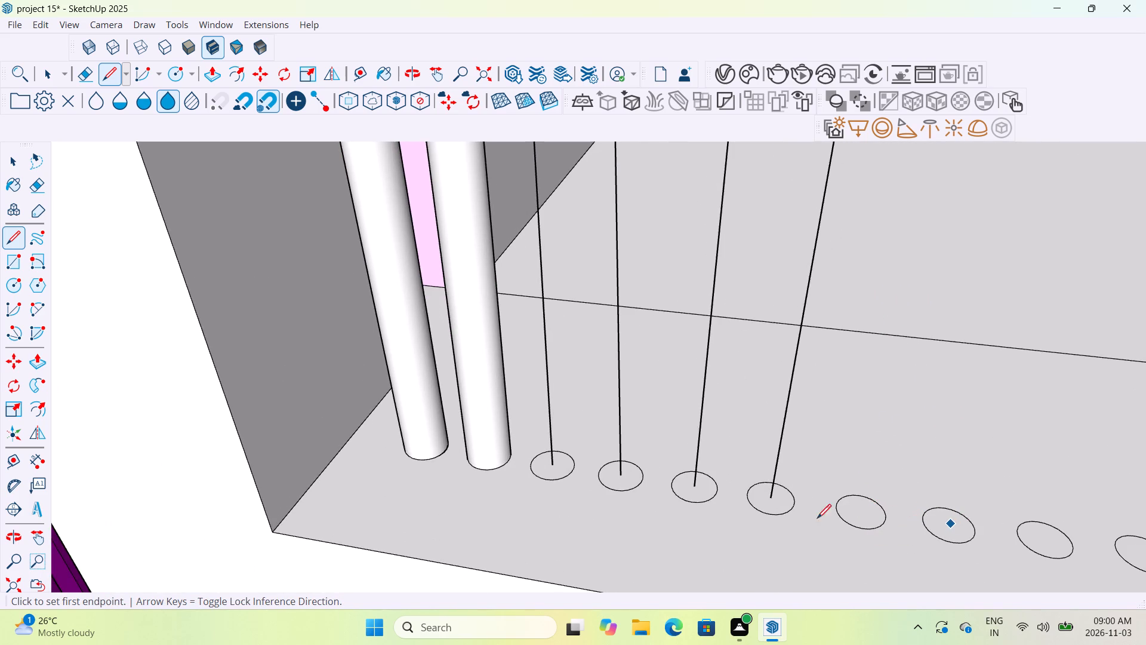
Draw a vertical path line from the centre of the fifth floor circle after the balusters up to the rail.
scroll(867, 523, "down", 11)
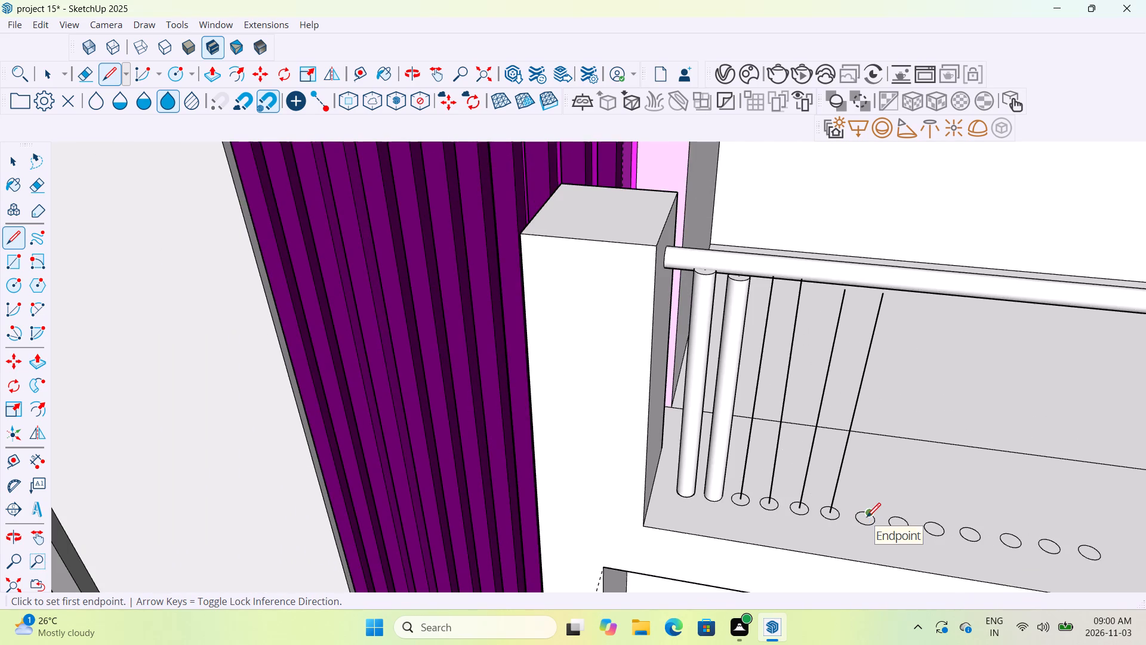
scroll(864, 518, "up", 12)
middle_click_drag(866, 525, 866, 526)
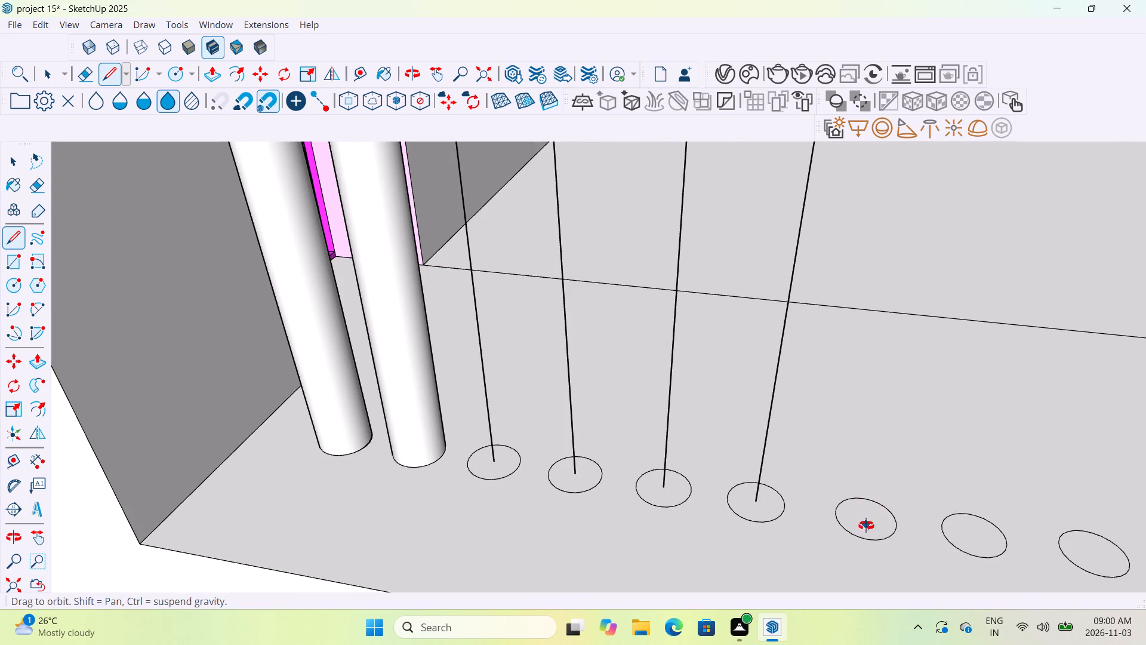
middle_click_drag(866, 526, 867, 543)
scroll(867, 543, "down", 6)
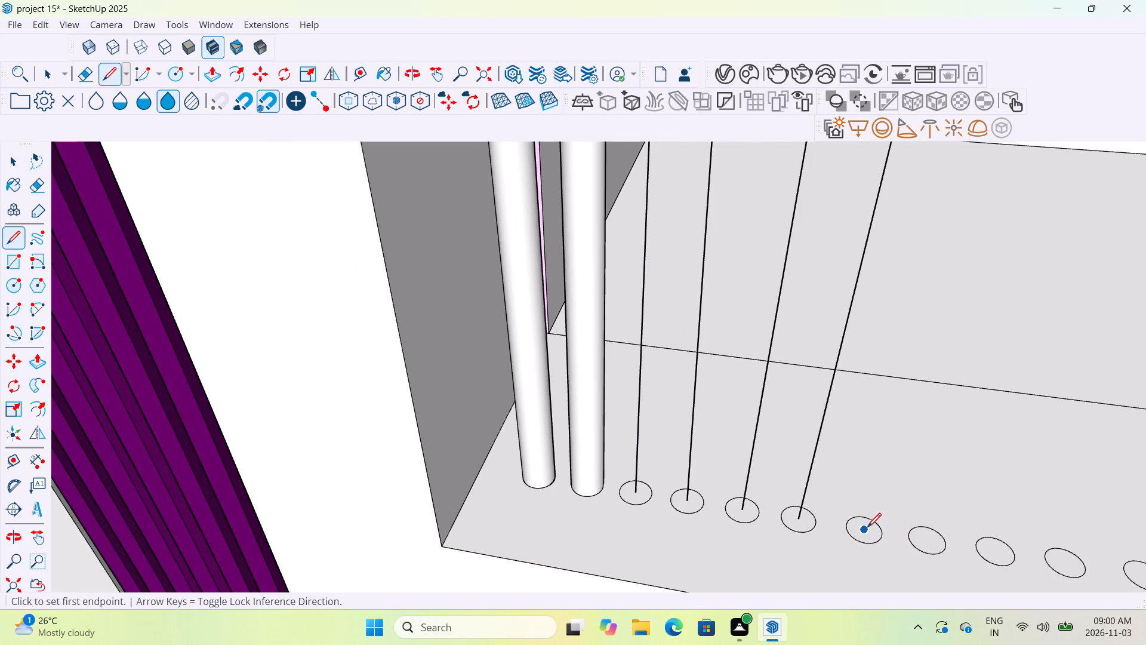
left_click(867, 528)
scroll(868, 444, "down", 6)
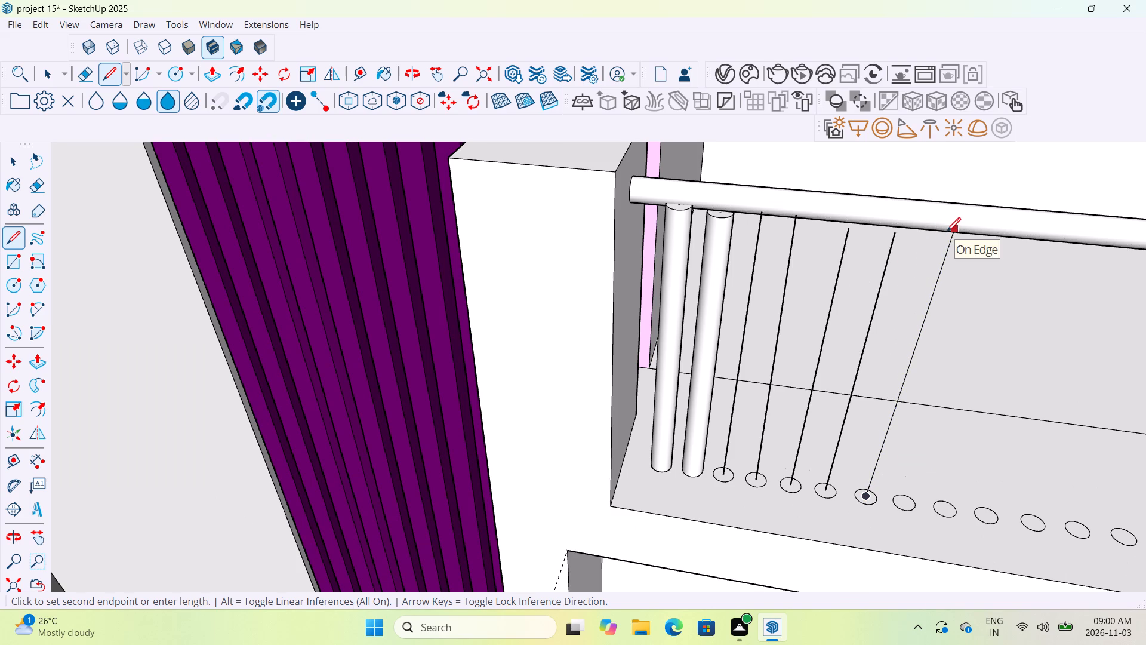
left_click(945, 235)
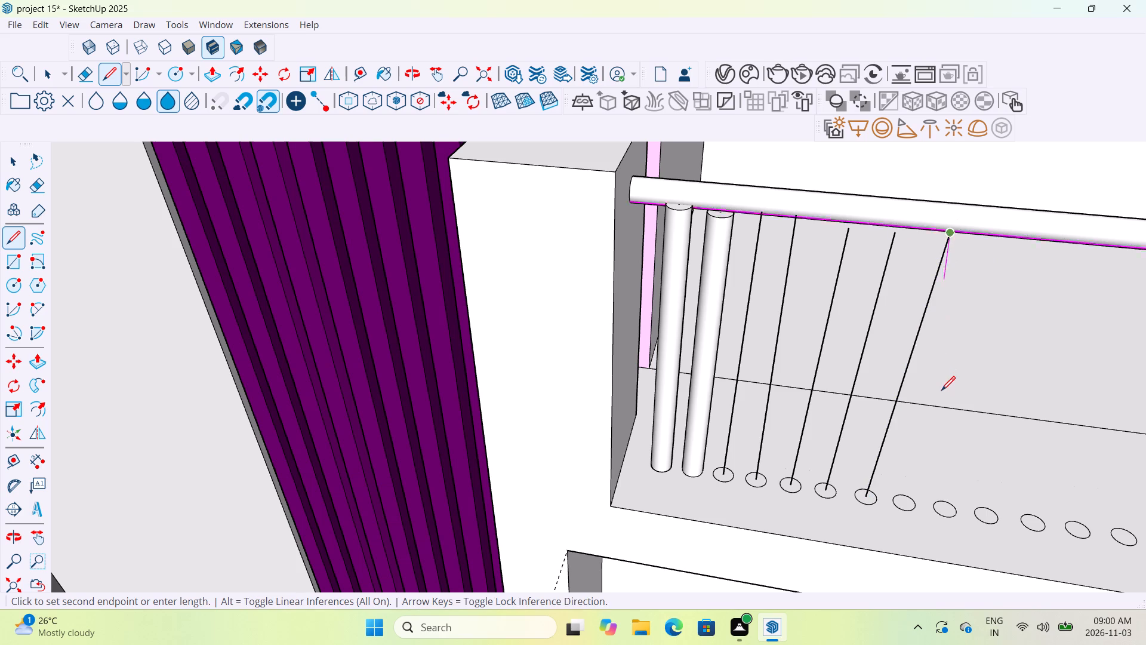
scroll(941, 392, "down", 2)
key("Escape")
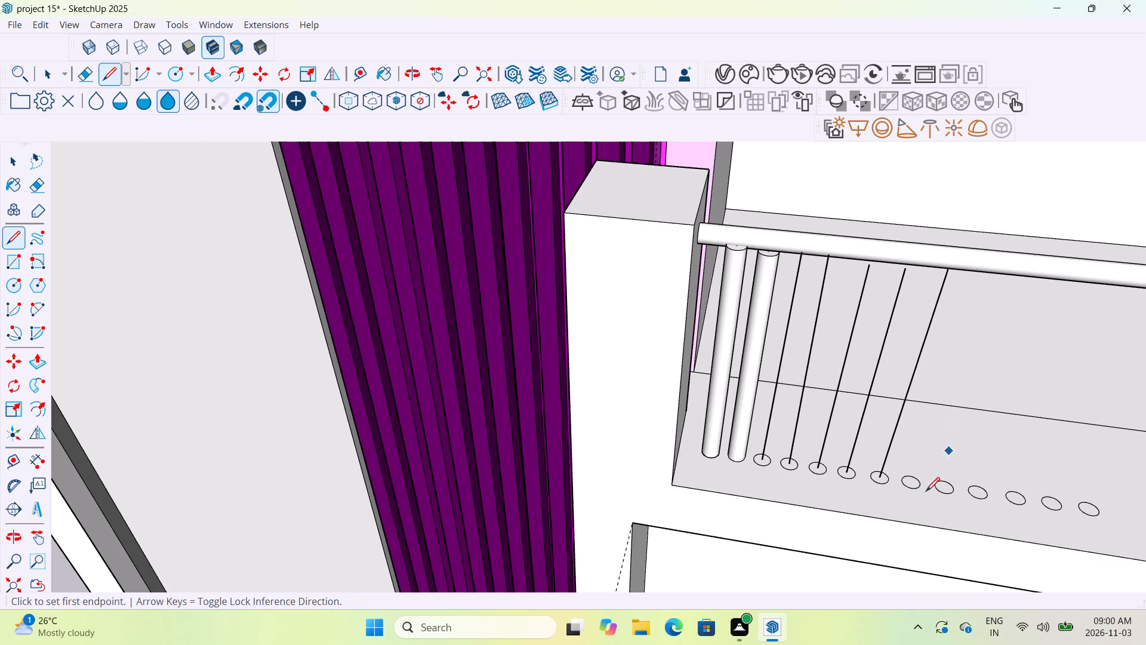
Draw vertical path lines from the centres of the sixth and seventh floor circles after the balusters up to the rail.
scroll(925, 490, "up", 13)
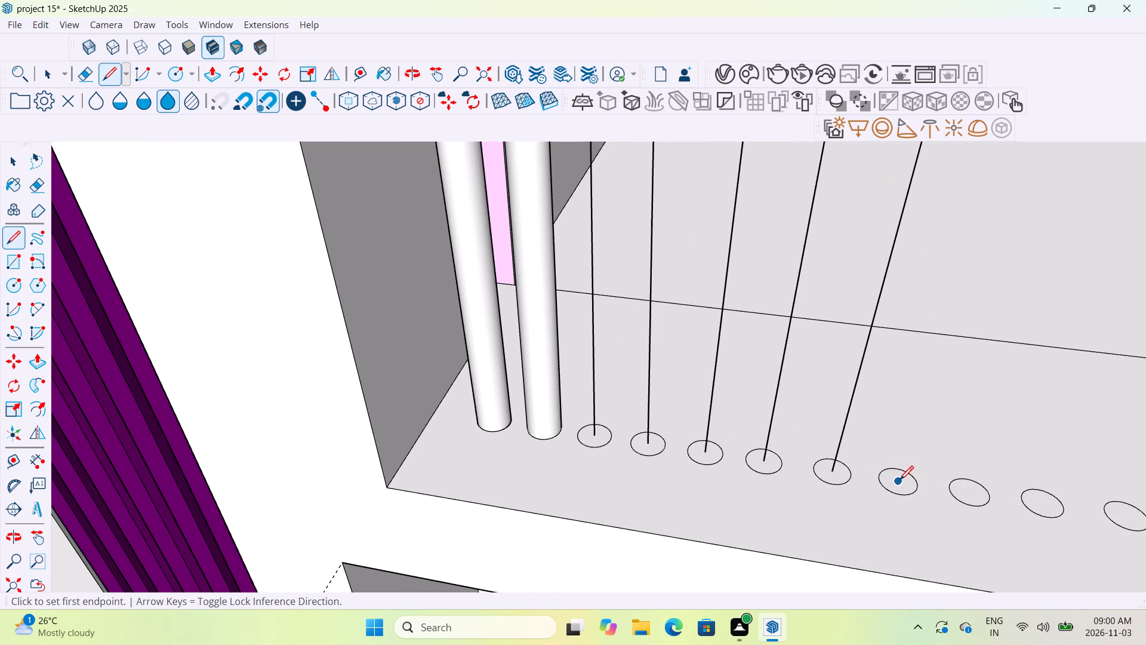
left_click(899, 481)
scroll(933, 347, "down", 15)
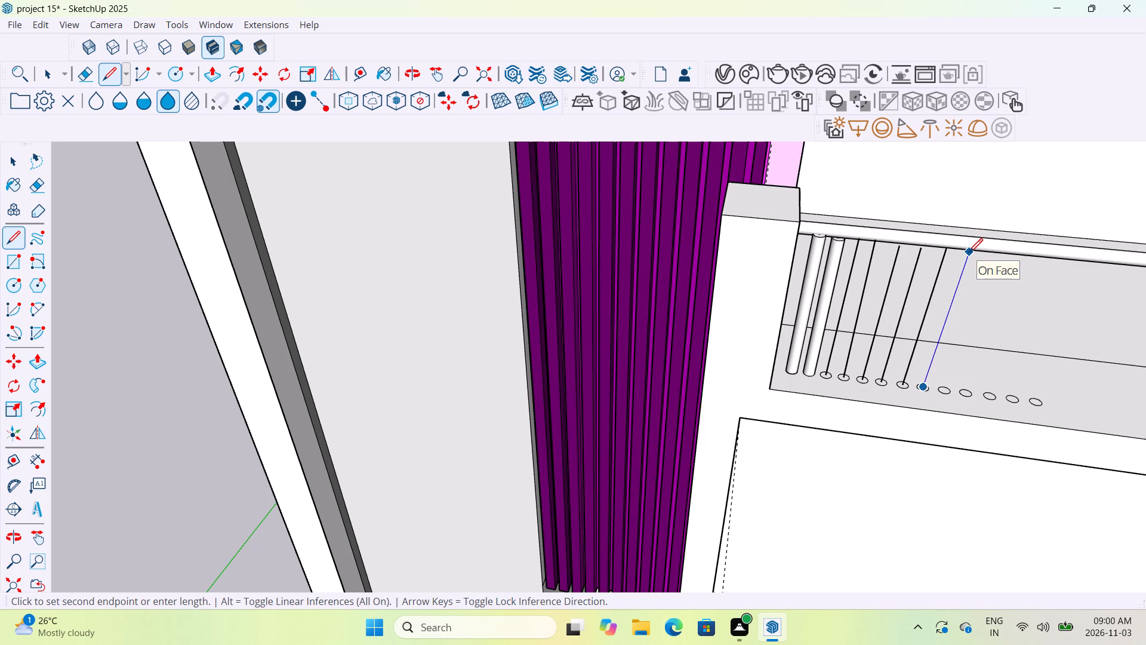
left_click(969, 254)
key("Escape")
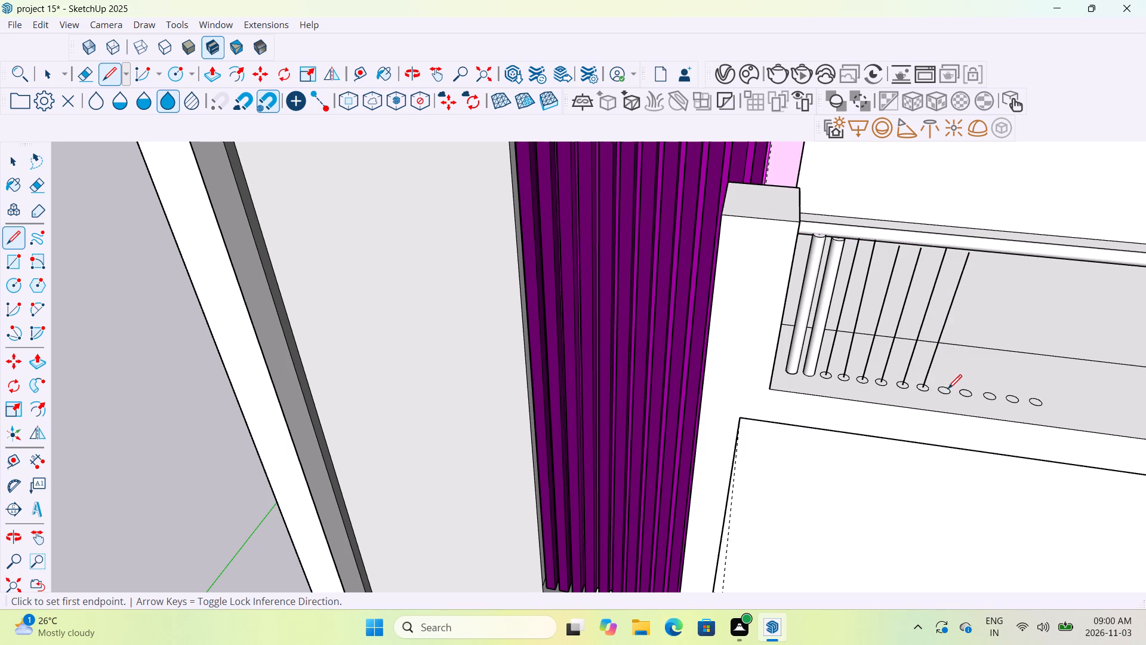
scroll(947, 391, "up", 12)
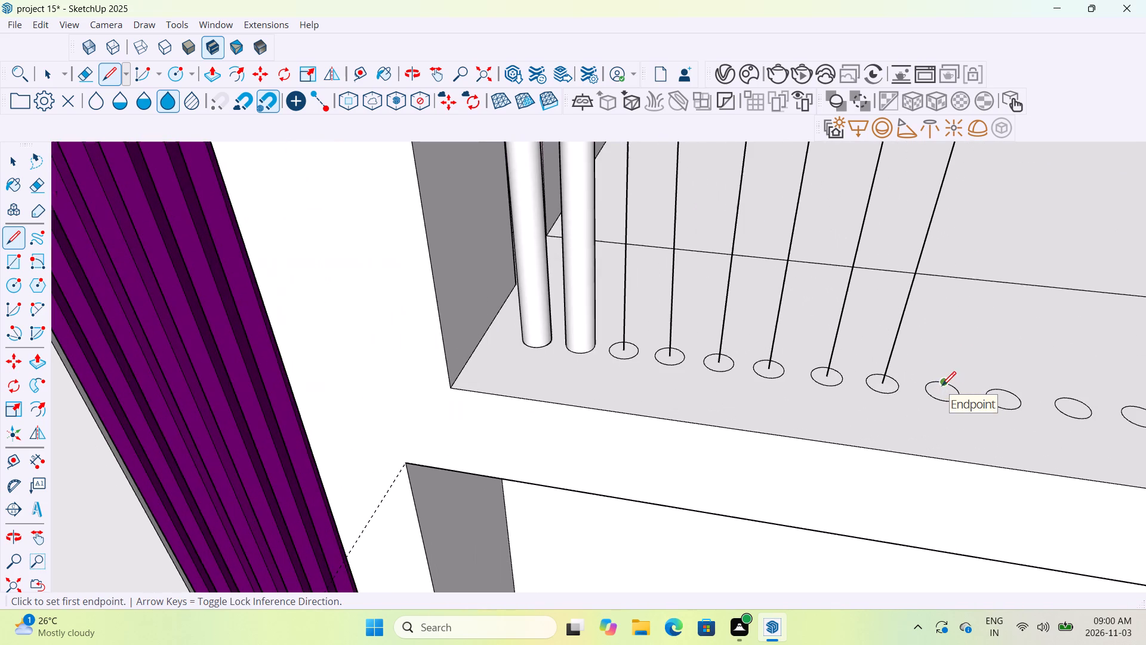
left_click(941, 394)
scroll(948, 336, "down", 19)
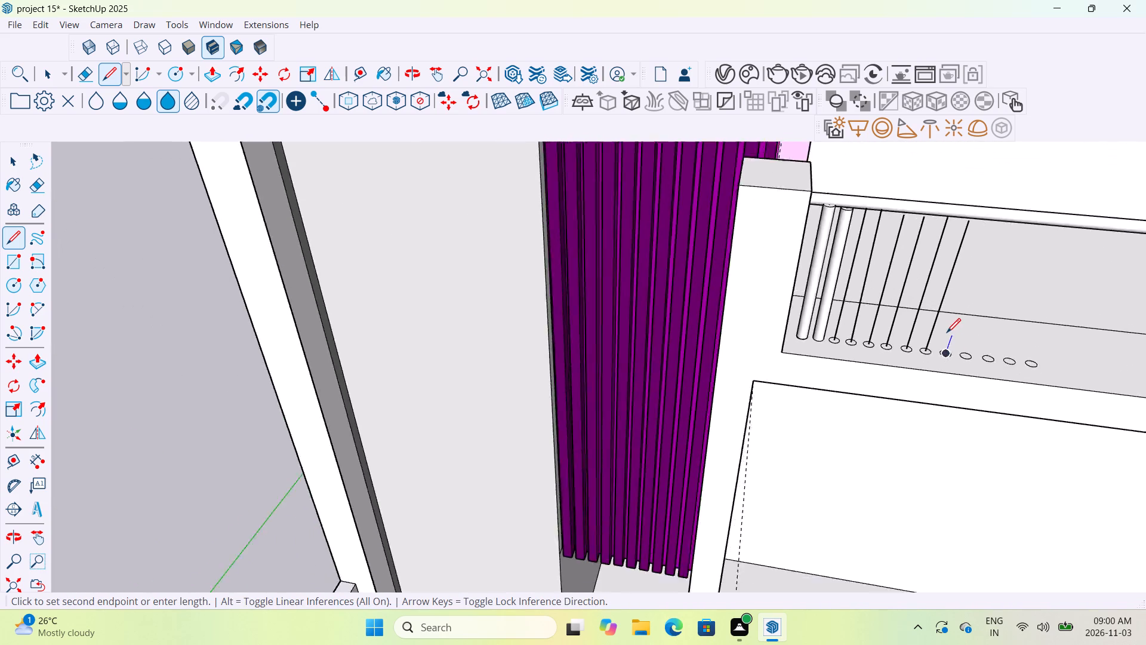
scroll(947, 334, "down", 2)
scroll(974, 275, "up", 11)
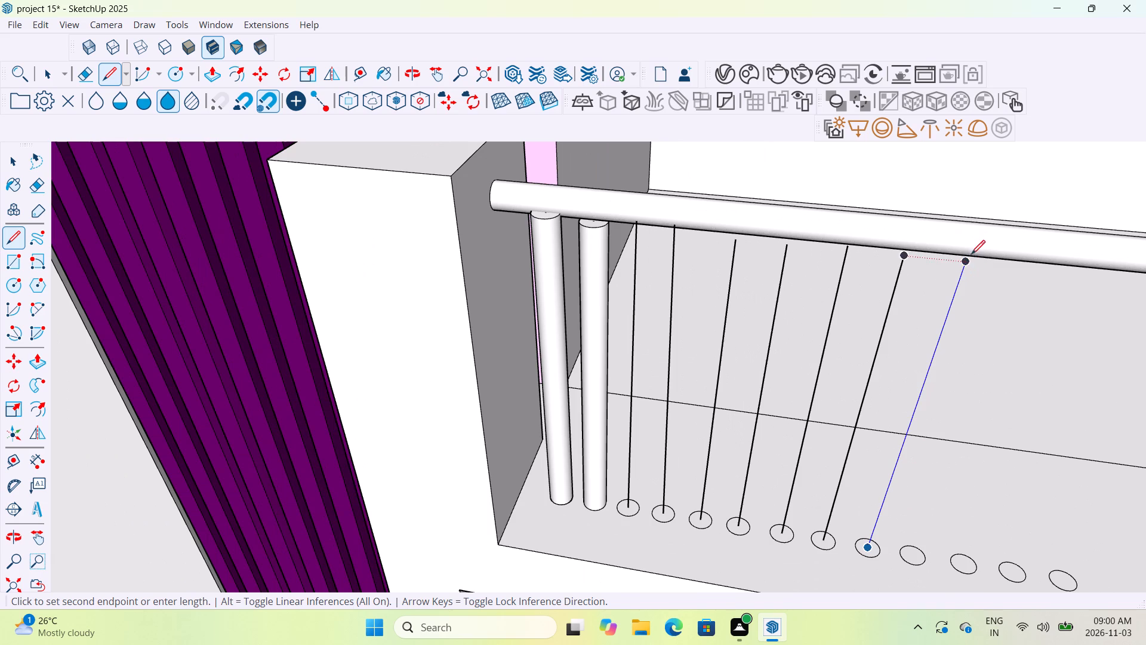
left_click(963, 259)
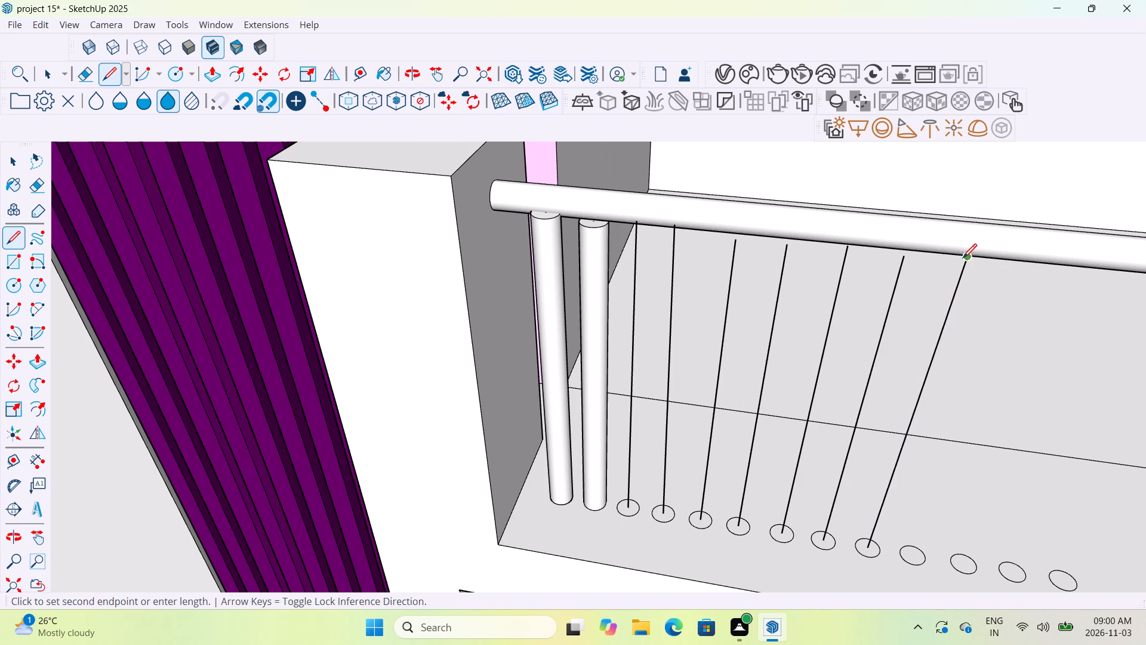
key("Escape")
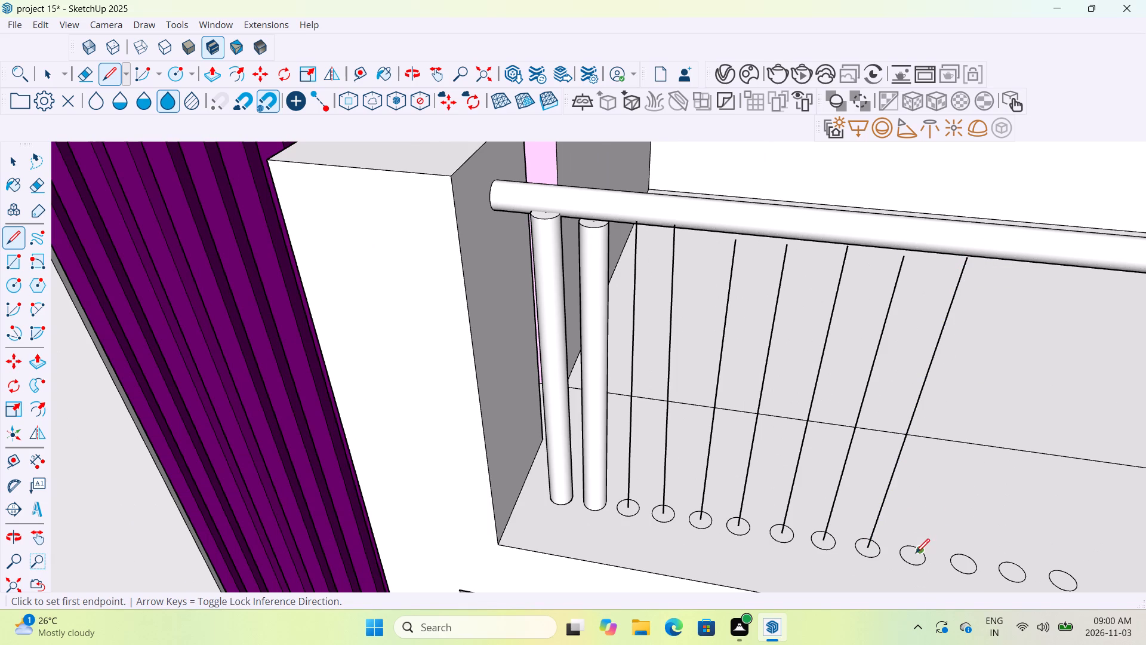
Draw a vertical path line from the centre of the last floor circle, farthest from the balusters, up to the rail's lower edge.
scroll(913, 557, "up", 6)
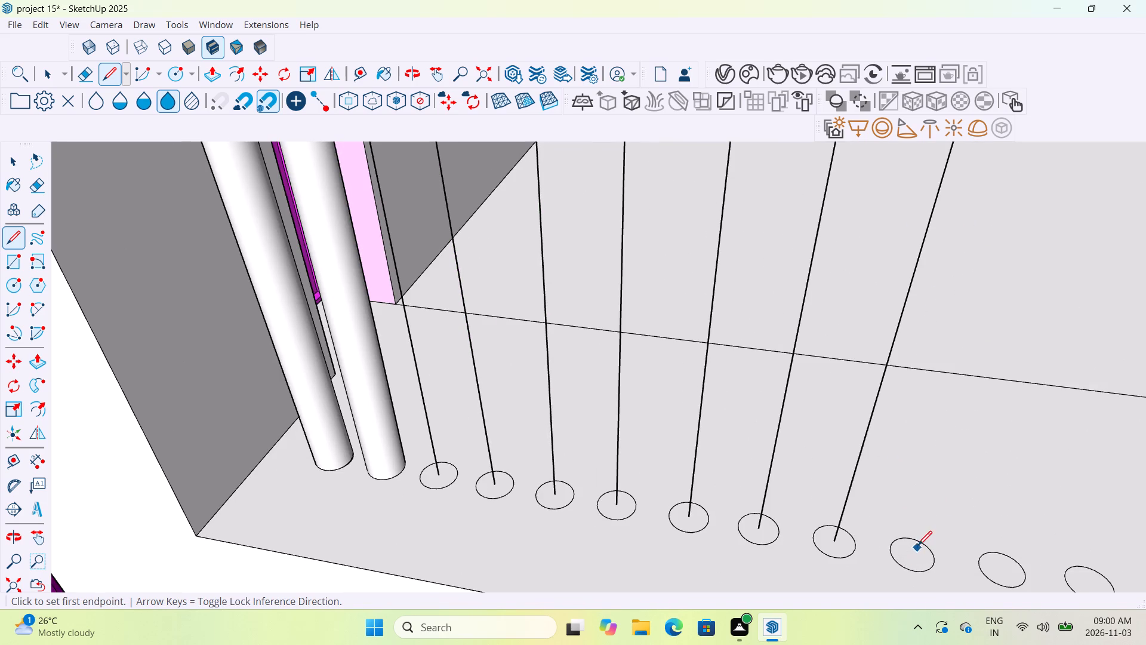
scroll(926, 564, "down", 15)
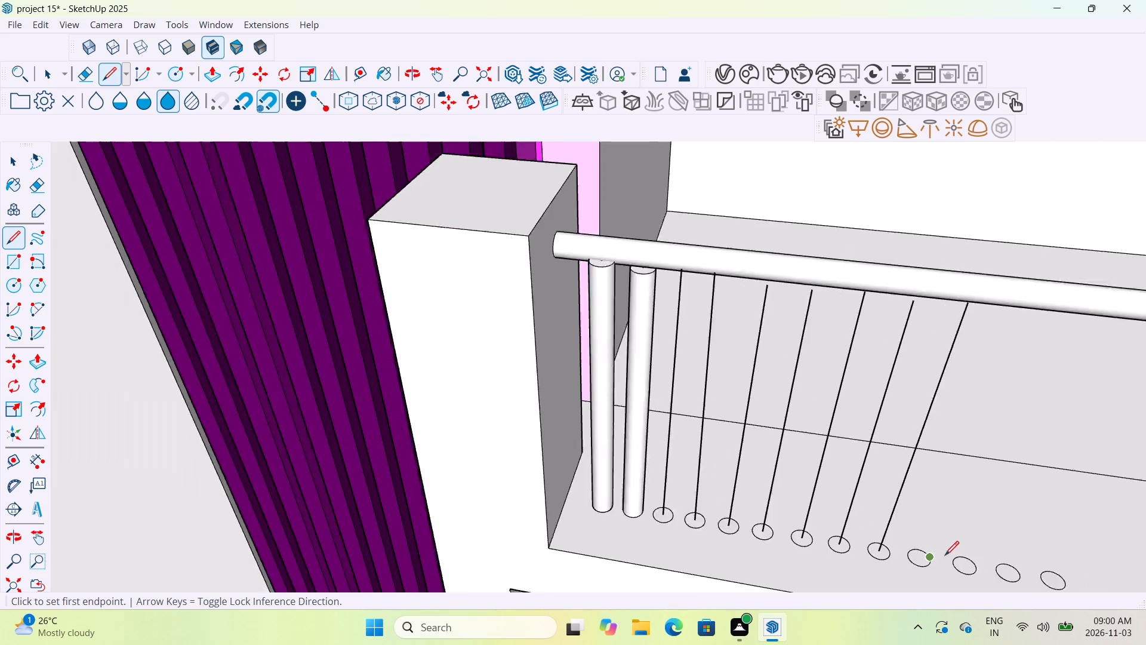
scroll(1024, 577, "up", 6)
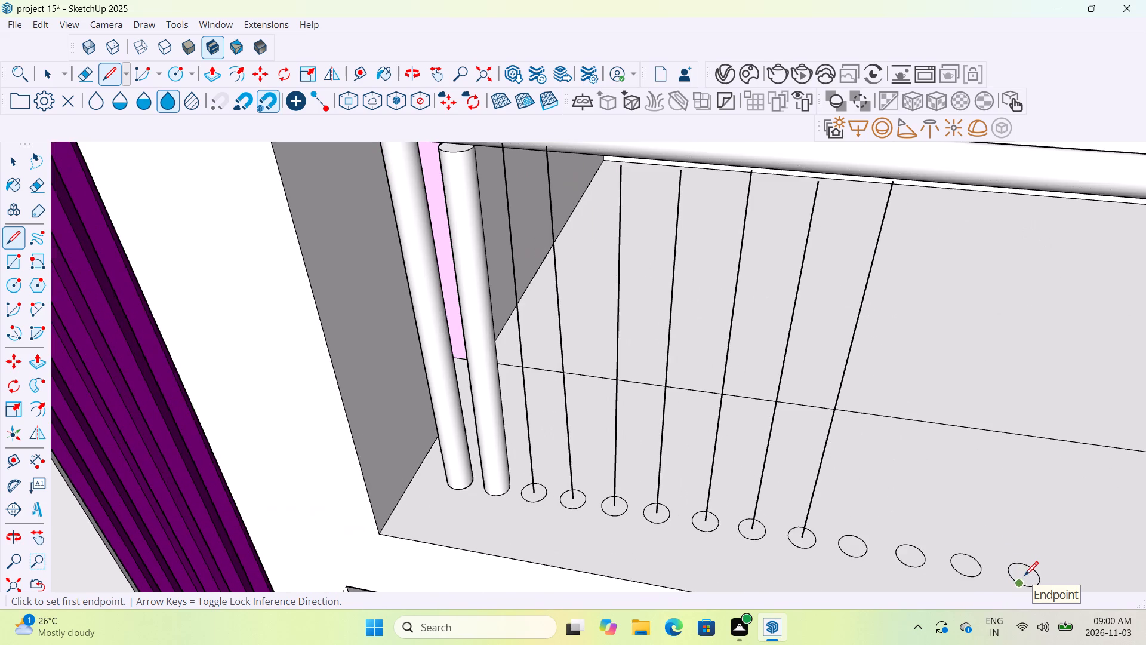
left_click(1028, 575)
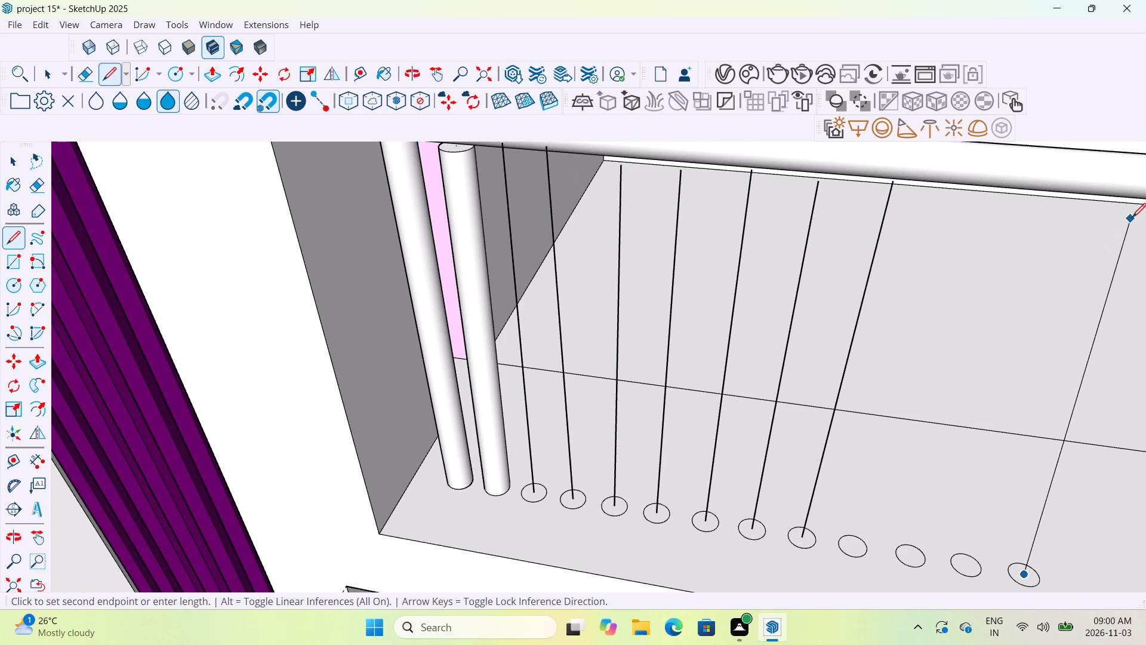
scroll(1132, 219, "down", 12)
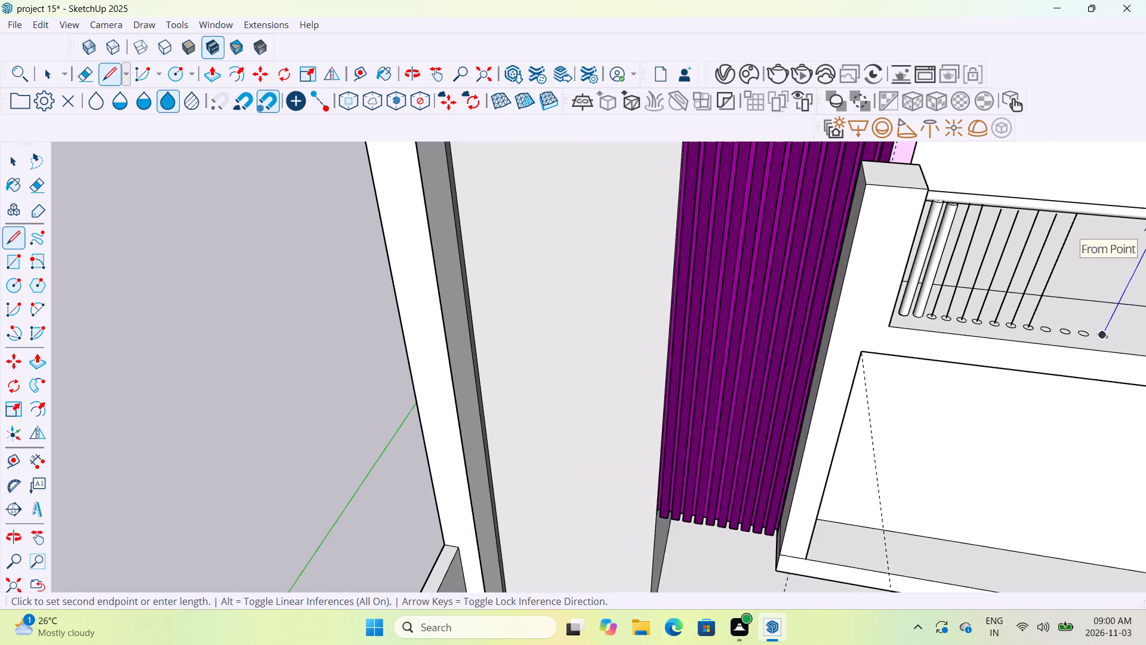
scroll(1145, 232, "down", 18)
middle_click_drag(869, 354, 956, 356)
scroll(1032, 176, "up", 13)
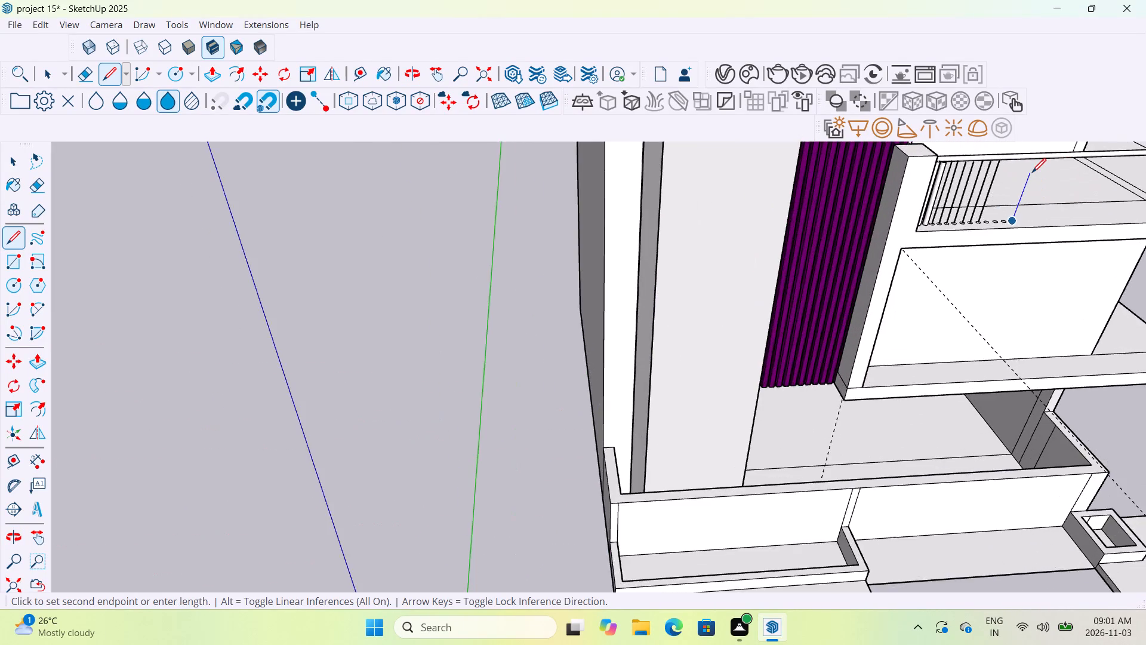
scroll(1032, 174, "up", 9)
scroll(1032, 174, "down", 2)
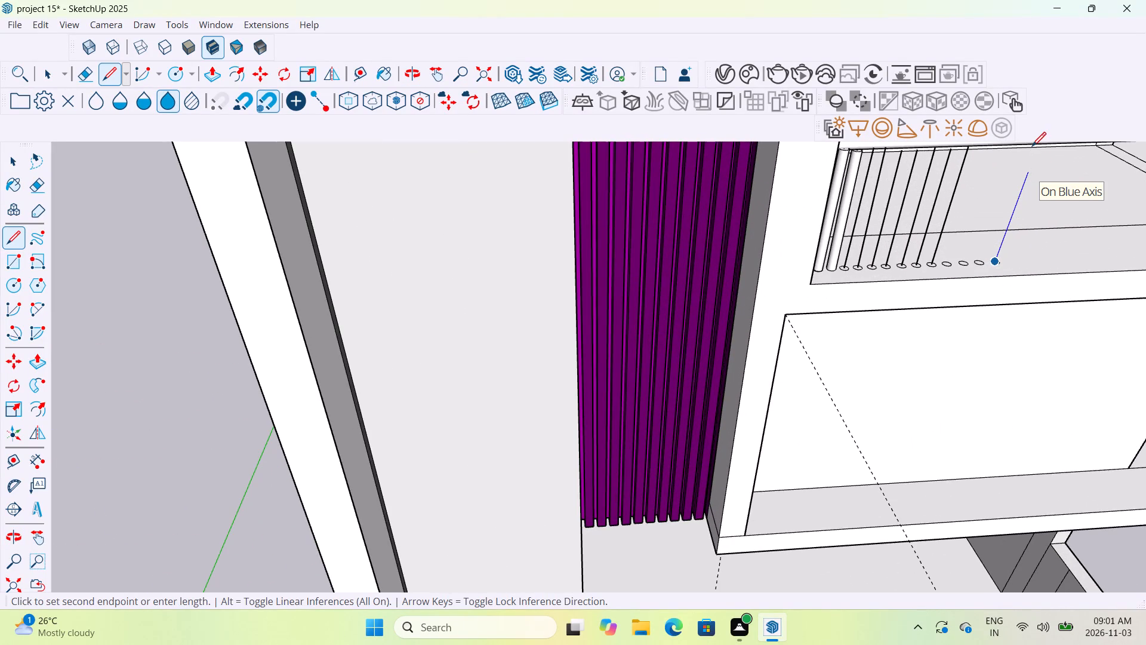
middle_click_drag(1034, 176, 914, 205)
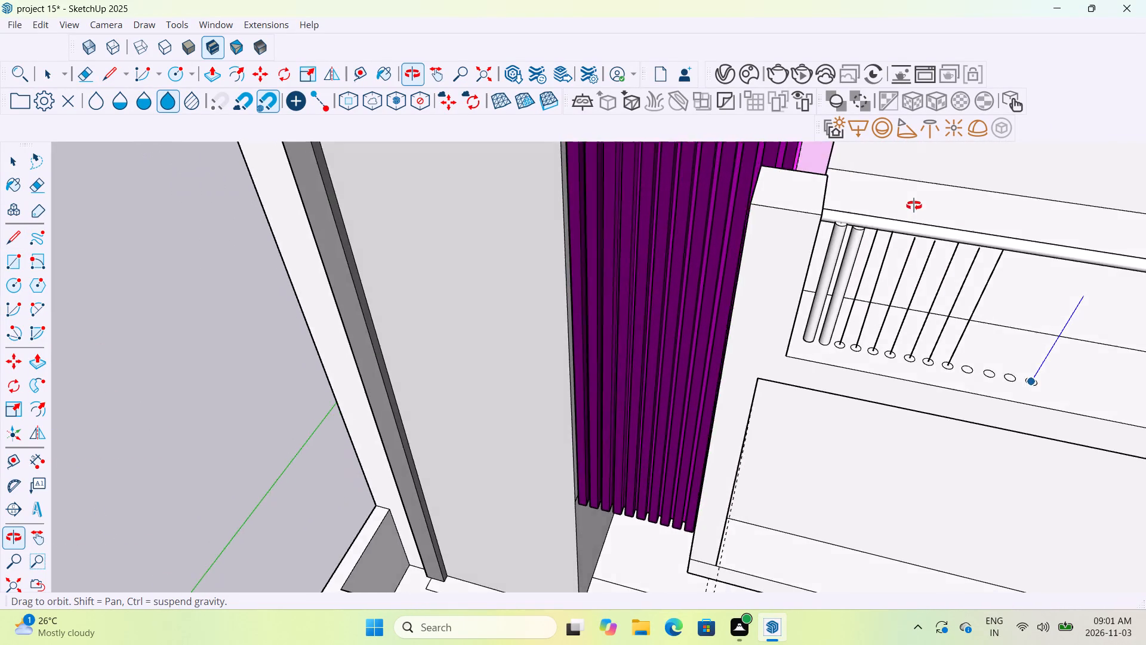
middle_click_drag(914, 205, 920, 175)
middle_click_drag(1055, 232, 1027, 177)
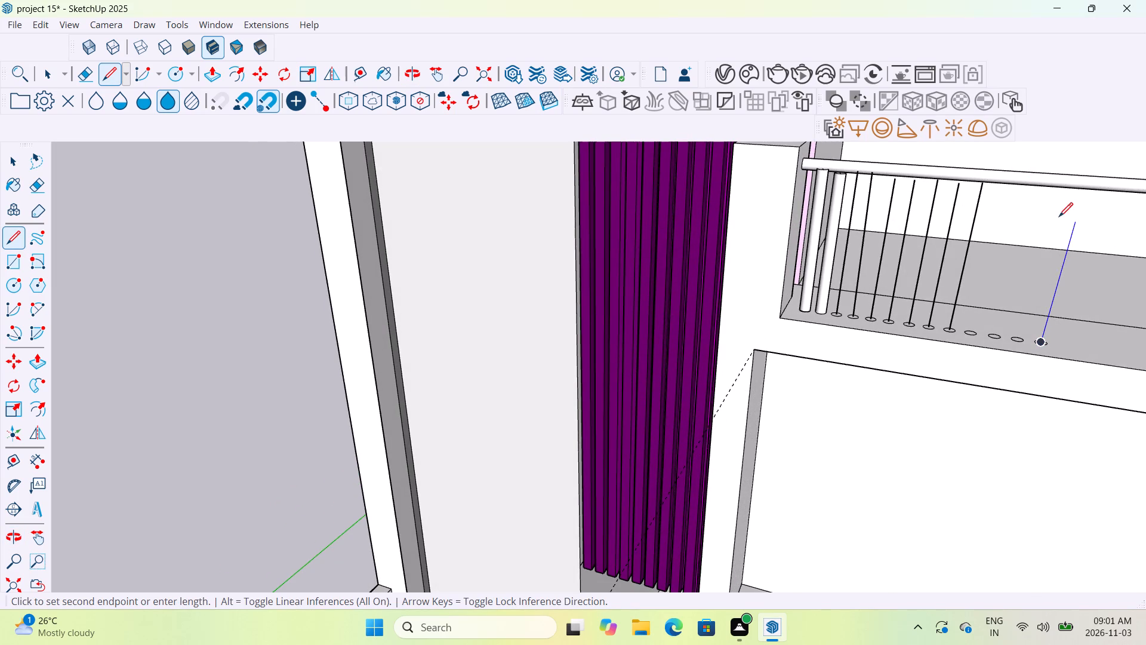
left_click(1080, 192)
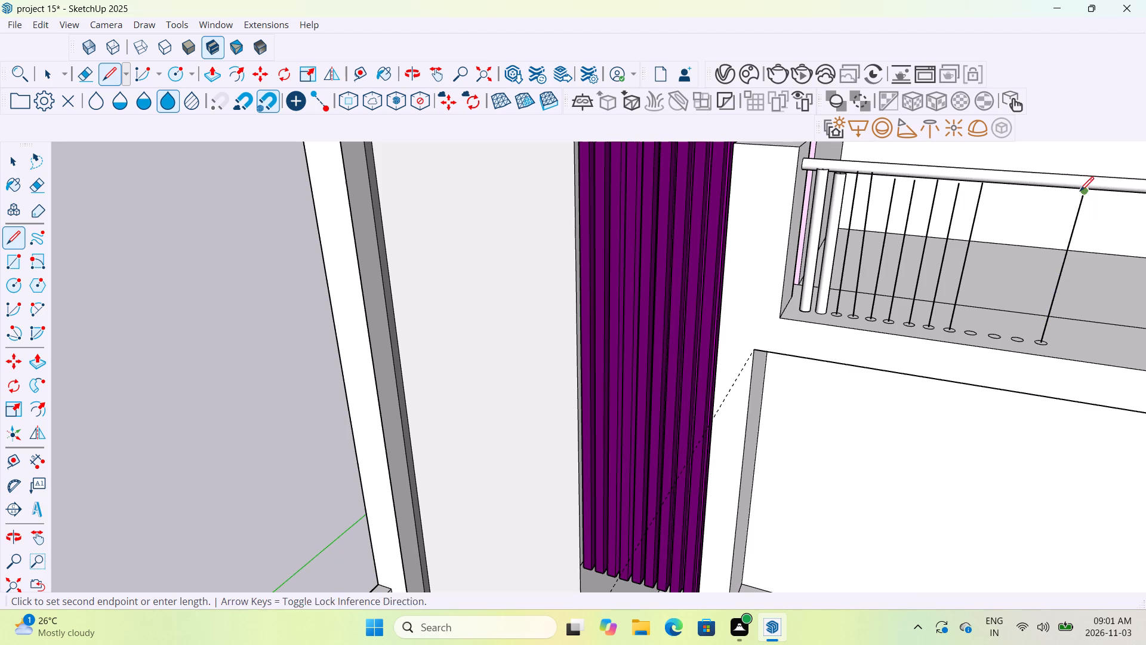
key("Escape")
Draw a vertical path line from the centre of the second-to-last floor circle up to the rail's lower edge.
scroll(1020, 328, "up", 6)
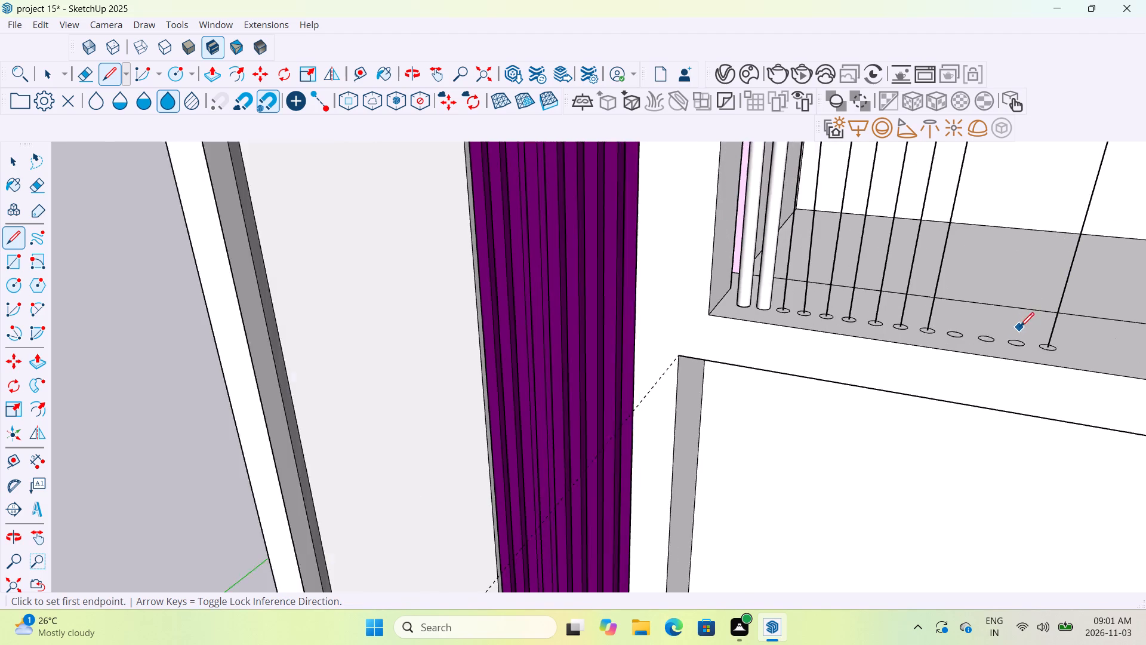
middle_click_drag(1018, 346, 1016, 423)
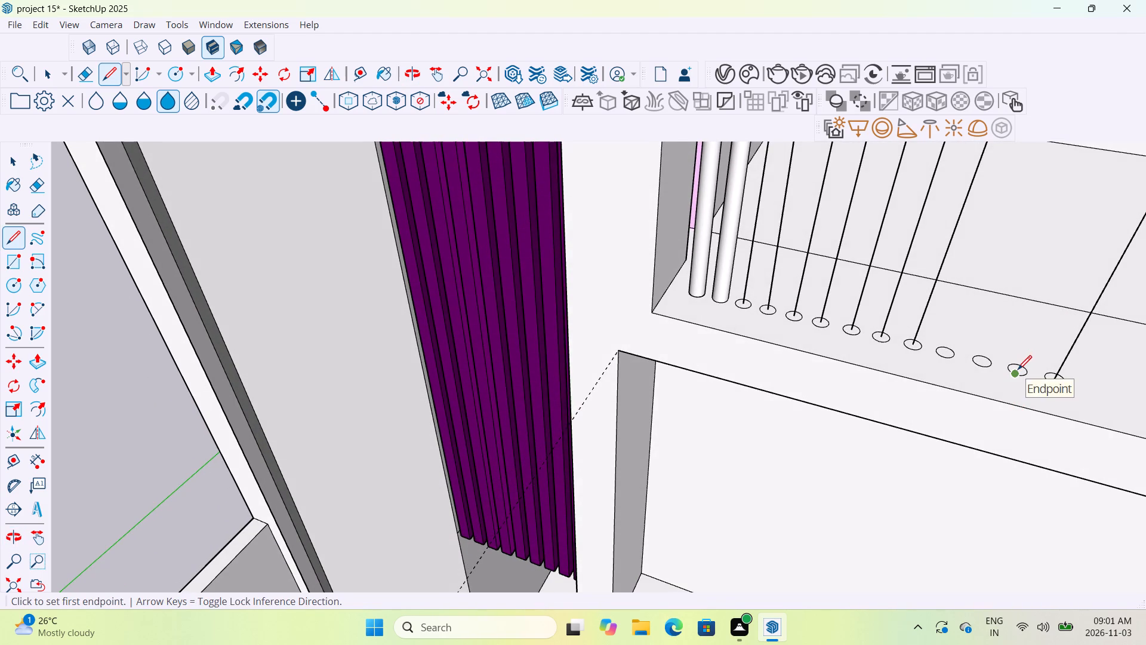
scroll(1018, 371, "up", 1)
middle_click_drag(1018, 371, 1018, 409)
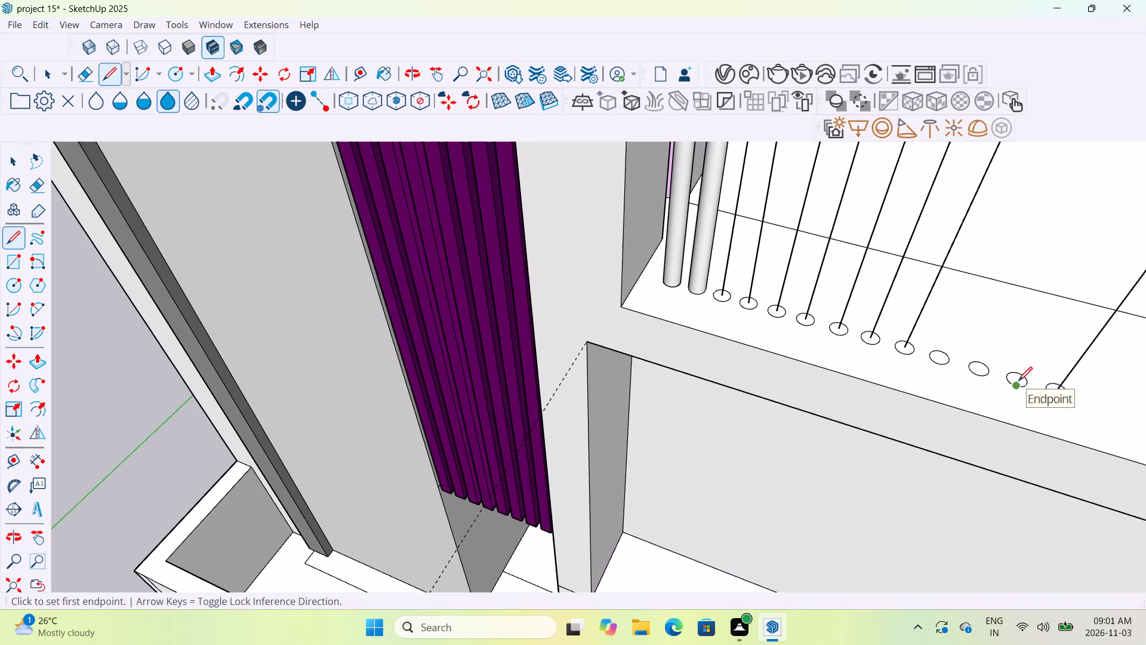
scroll(1017, 380, "up", 6)
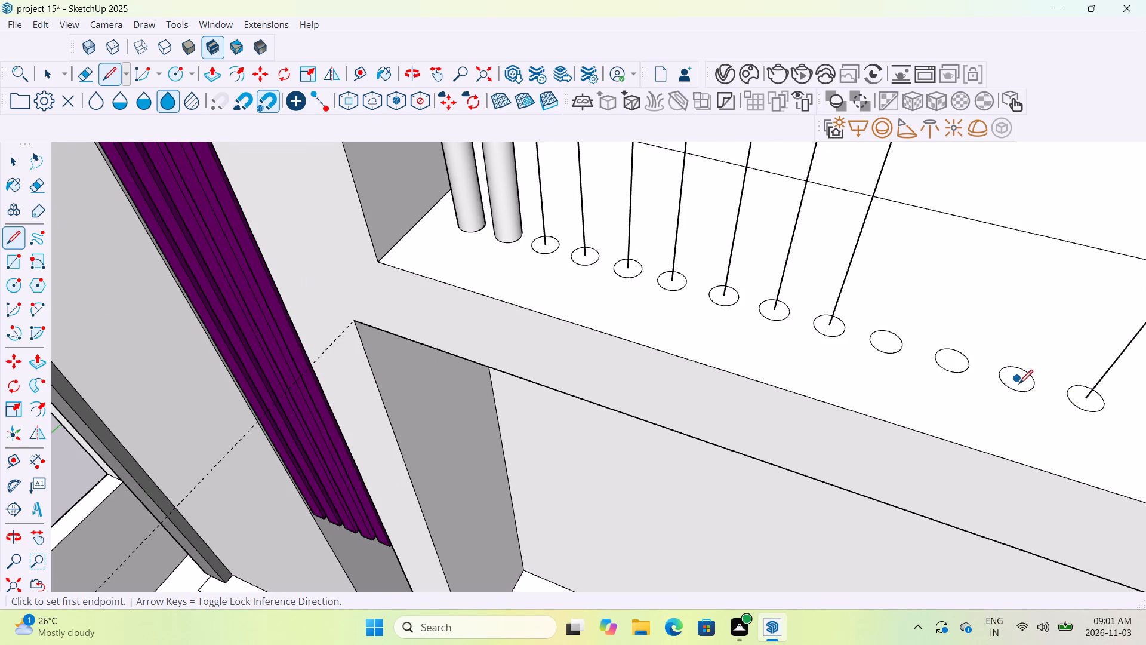
left_click(1022, 380)
scroll(1043, 300, "down", 2)
scroll(1043, 300, "up", 1)
scroll(1043, 300, "down", 9)
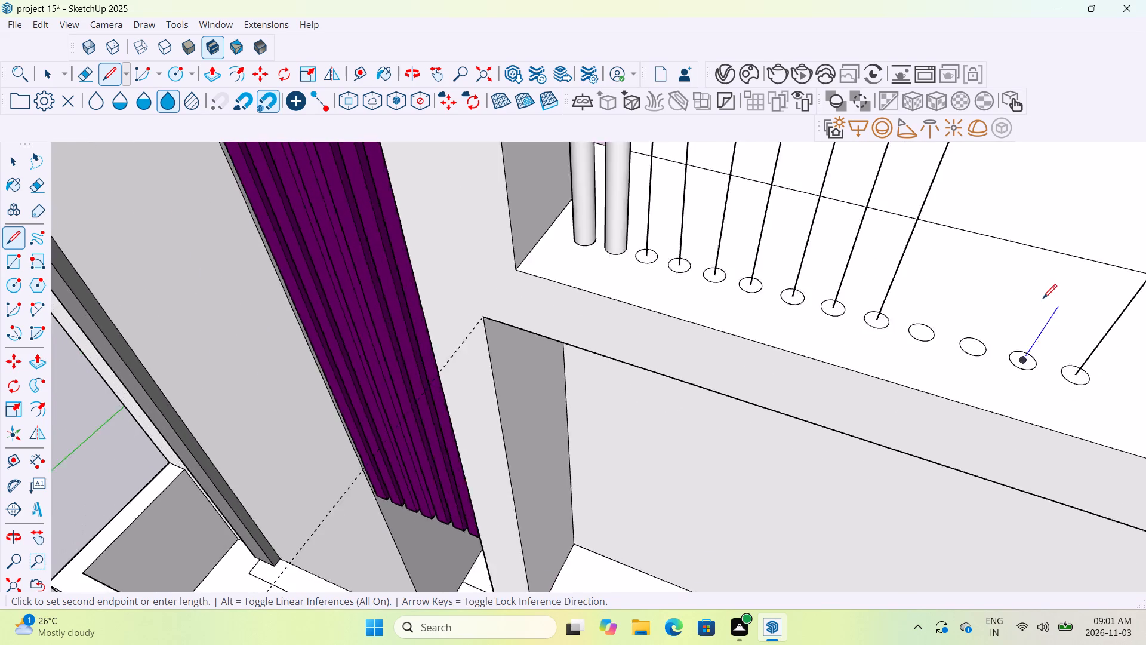
scroll(1043, 300, "down", 11)
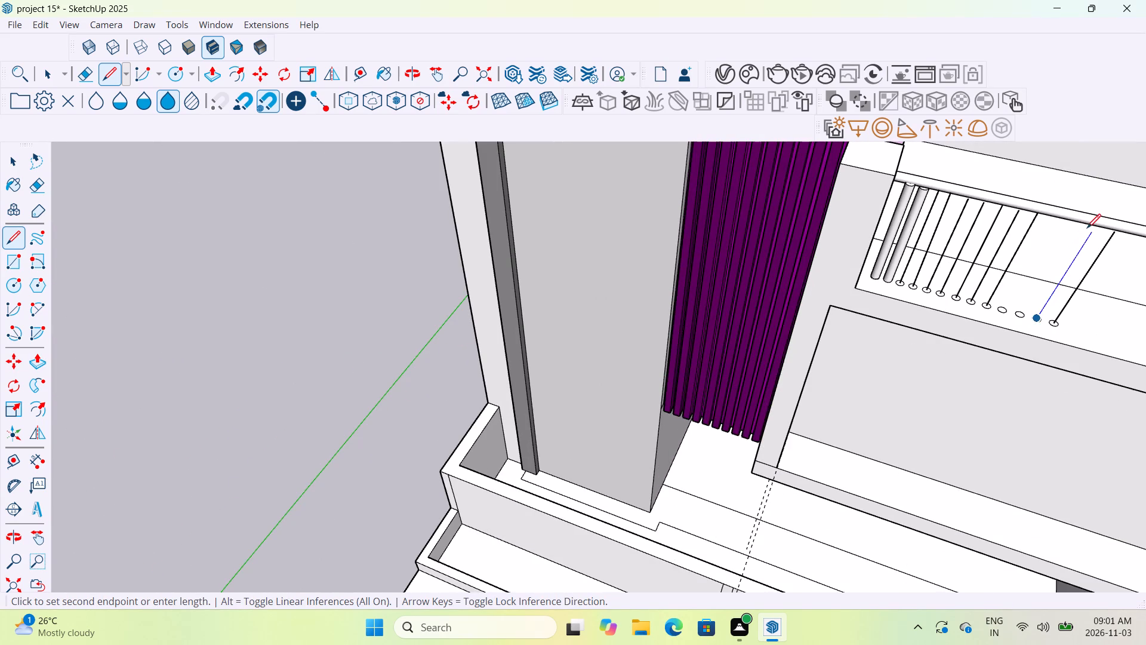
scroll(1088, 229, "up", 8)
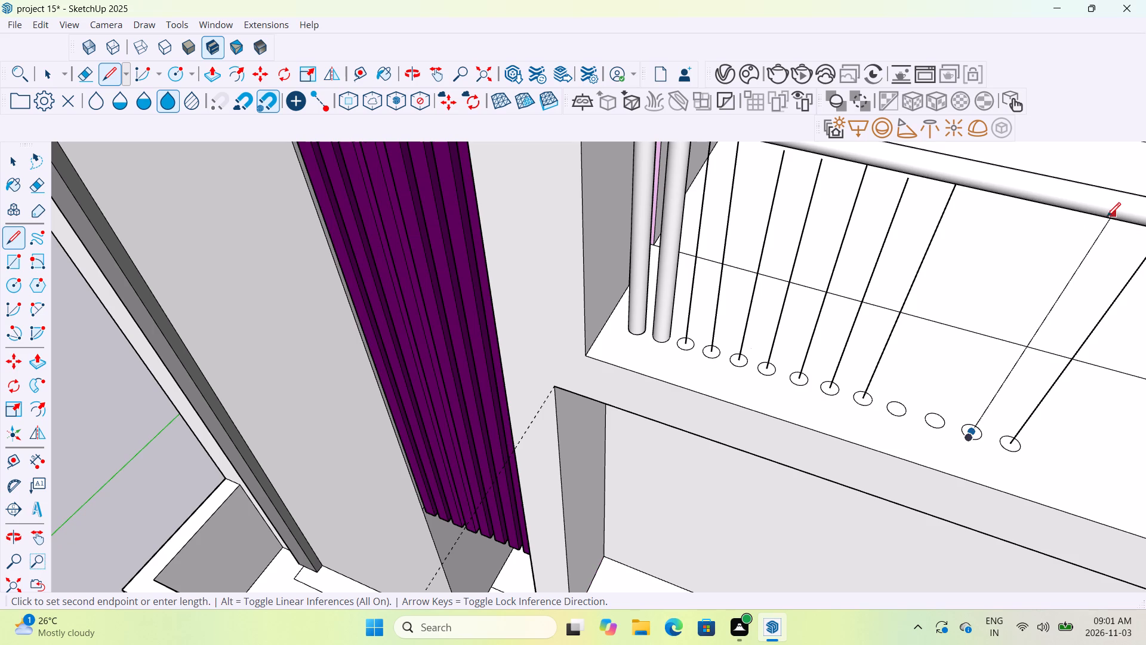
left_click(1108, 223)
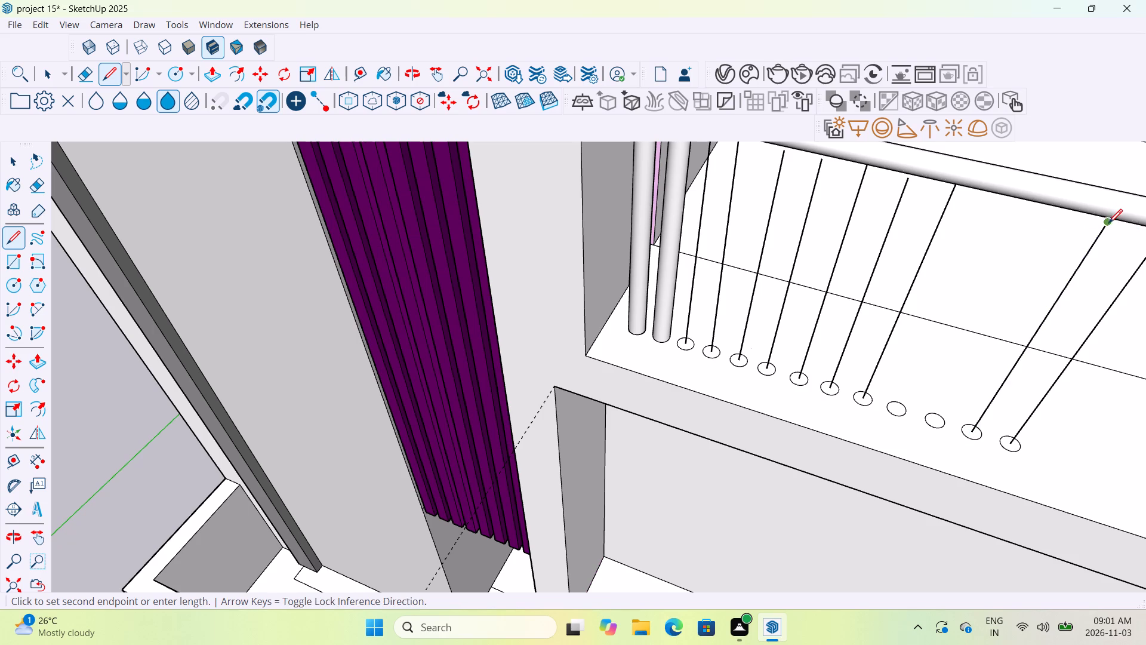
key("Escape")
Draw a vertical path line from the centre of the third-to-last floor circle up to the rail's lower edge.
scroll(933, 420, "up", 4)
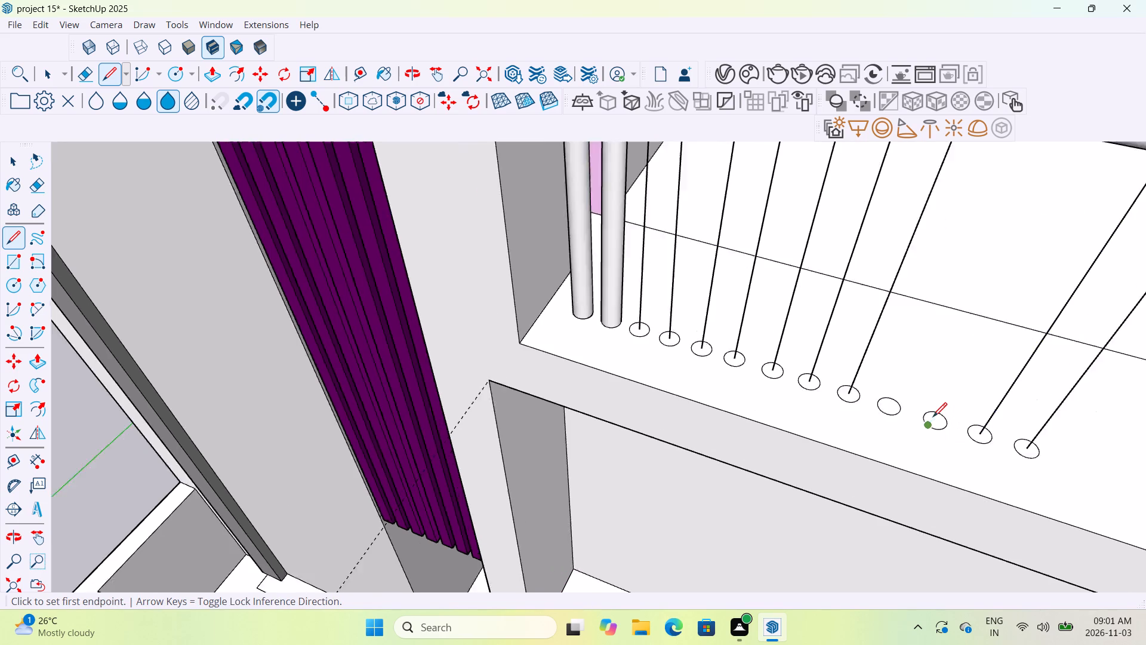
scroll(933, 418, "up", 7)
left_click(939, 422)
scroll(1017, 287, "down", 2)
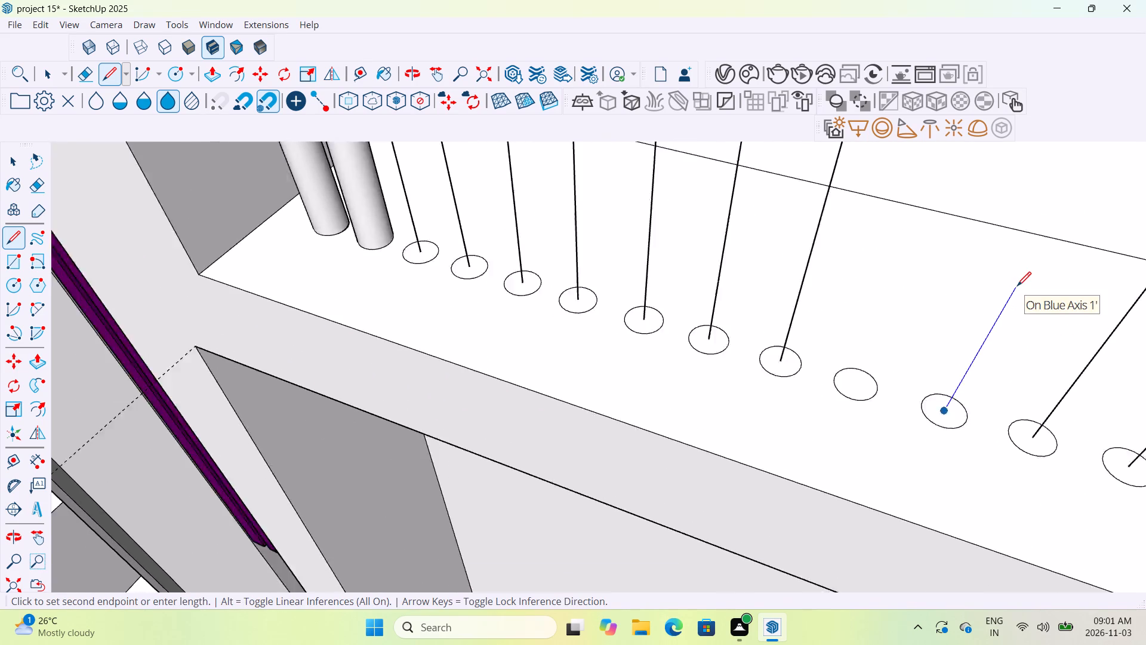
scroll(1017, 287, "down", 18)
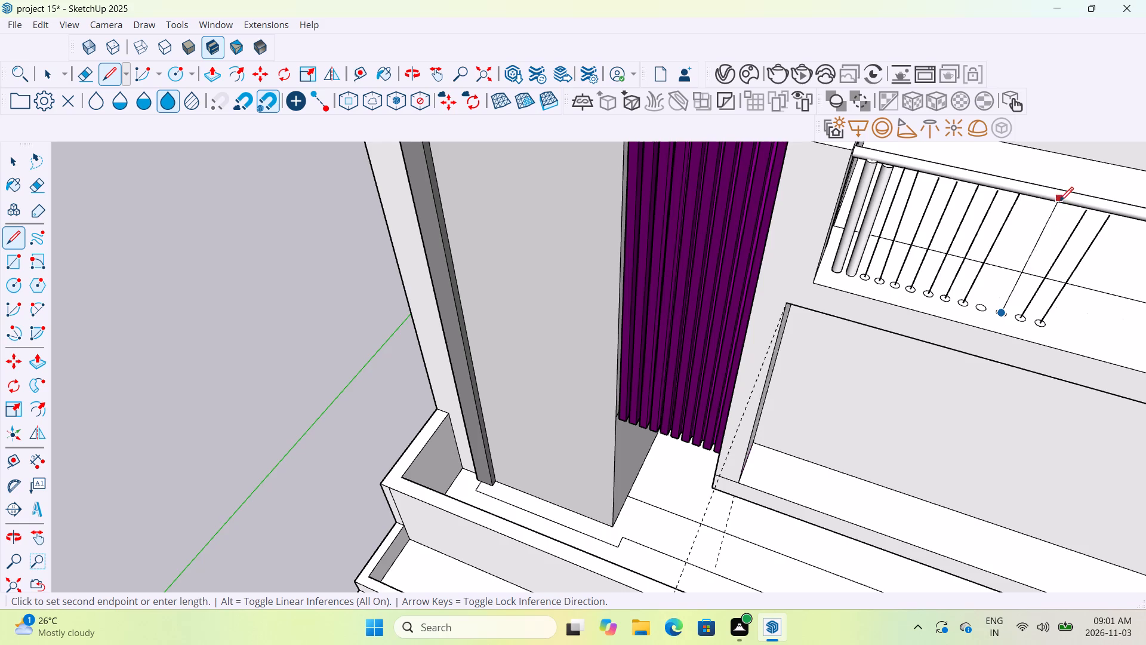
scroll(1063, 202, "up", 12)
left_click(1064, 208)
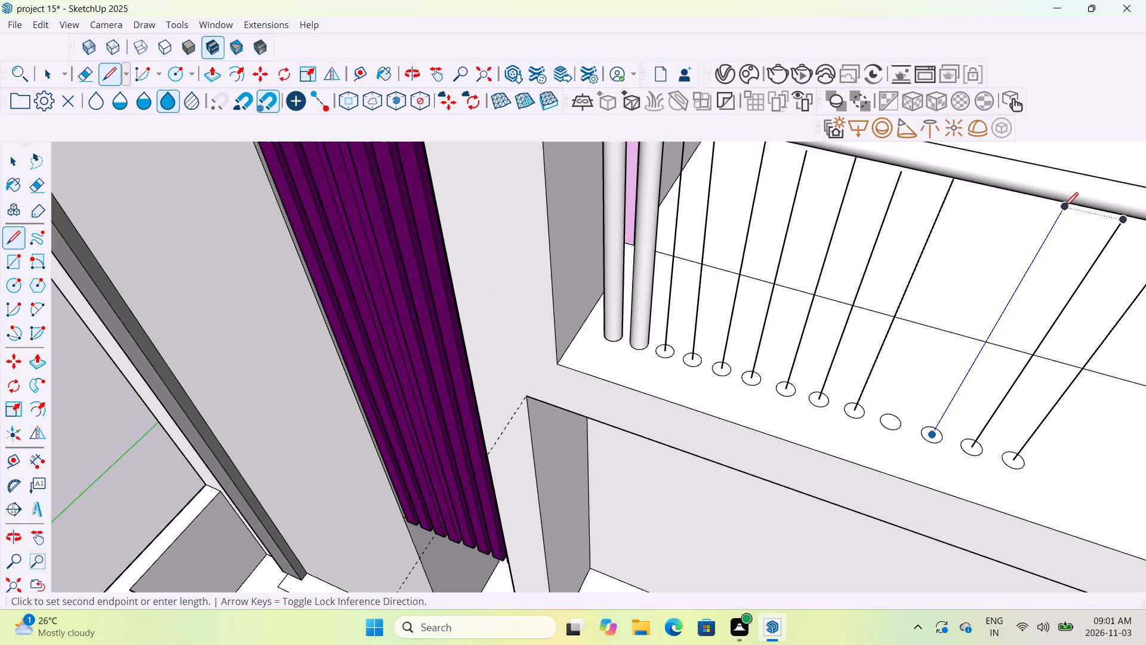
key("Escape")
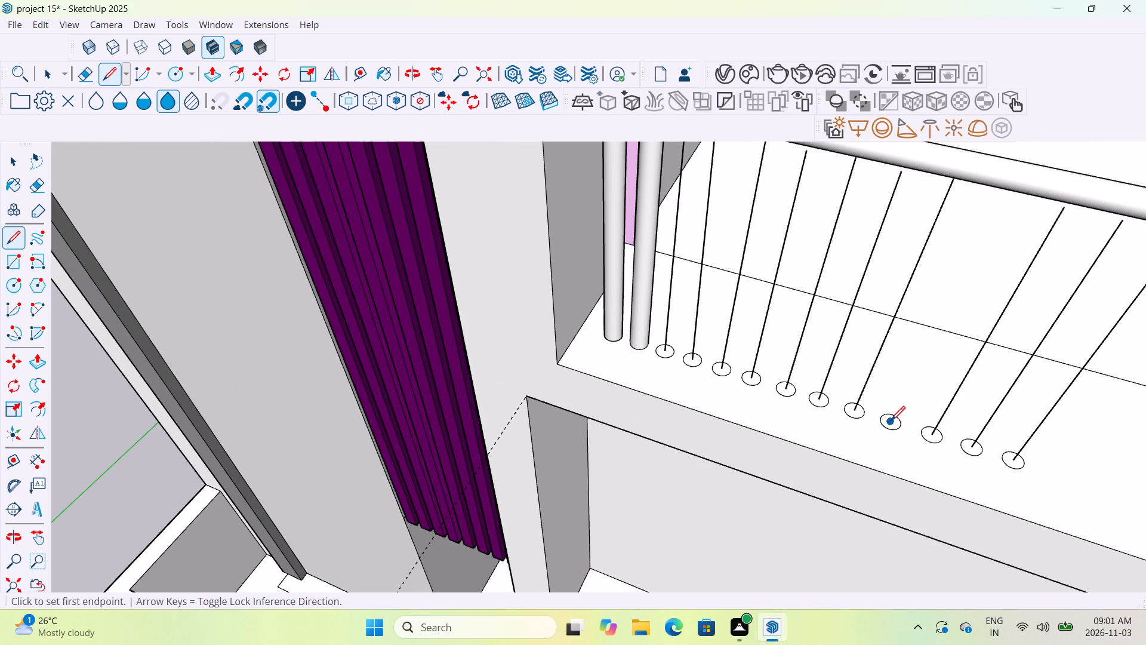
Draw a vertical path line from the centre of the one remaining empty floor circle up to the rail's lower edge.
left_click(891, 421)
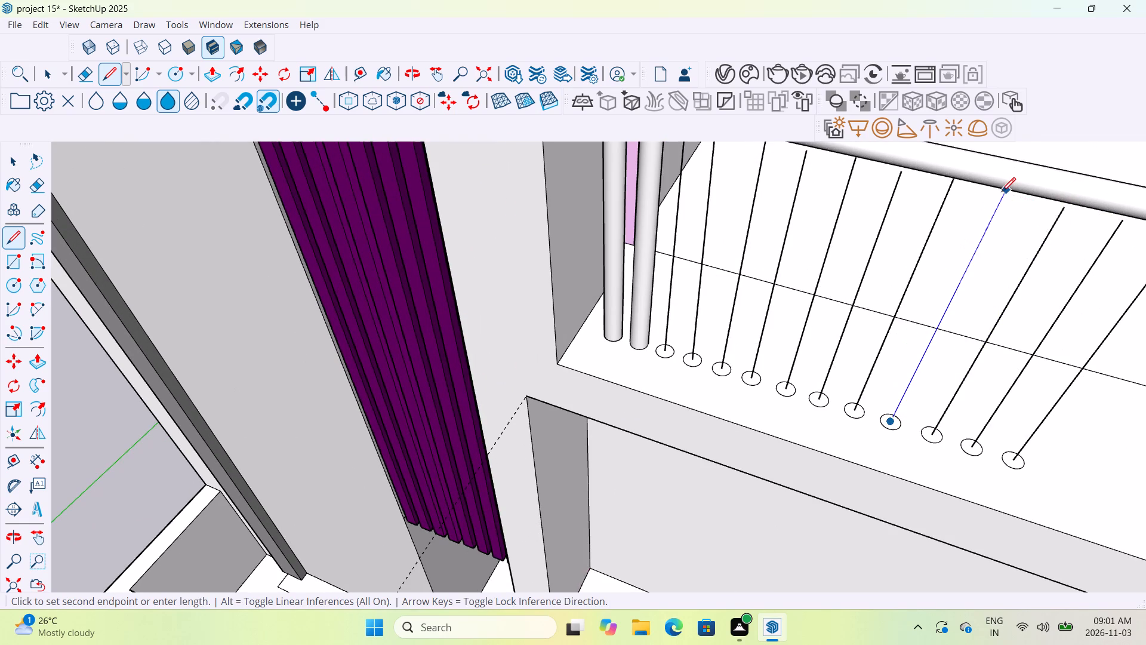
left_click(1002, 192)
scroll(862, 560, "down", 16)
scroll(861, 540, "down", 15)
middle_click_drag(873, 537, 939, 503)
key("Escape")
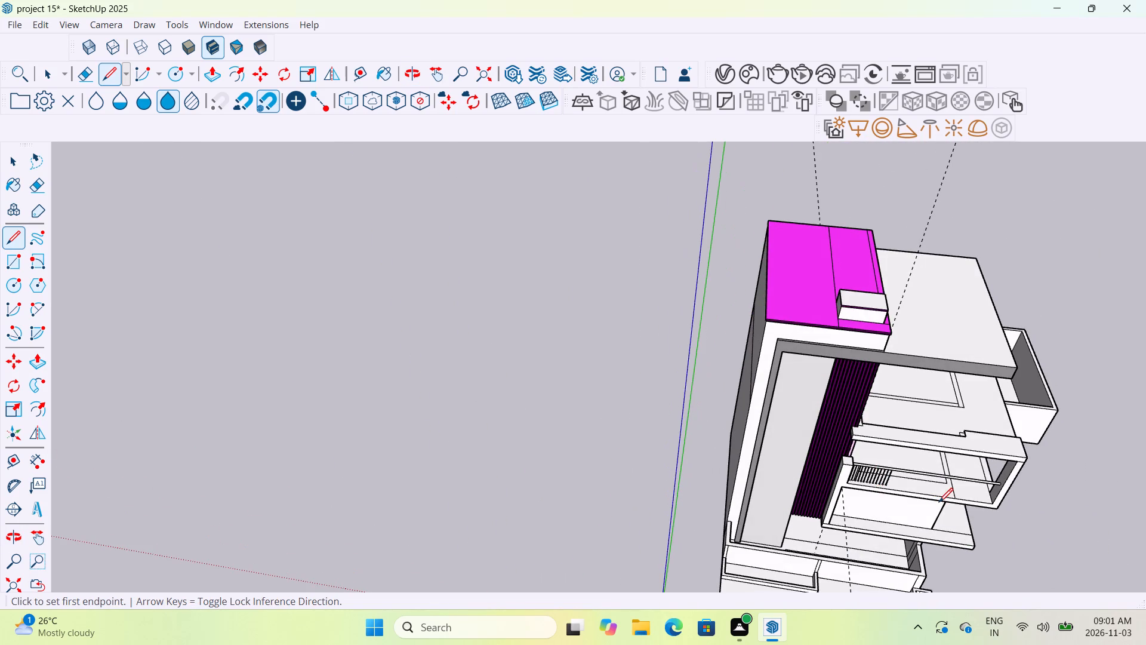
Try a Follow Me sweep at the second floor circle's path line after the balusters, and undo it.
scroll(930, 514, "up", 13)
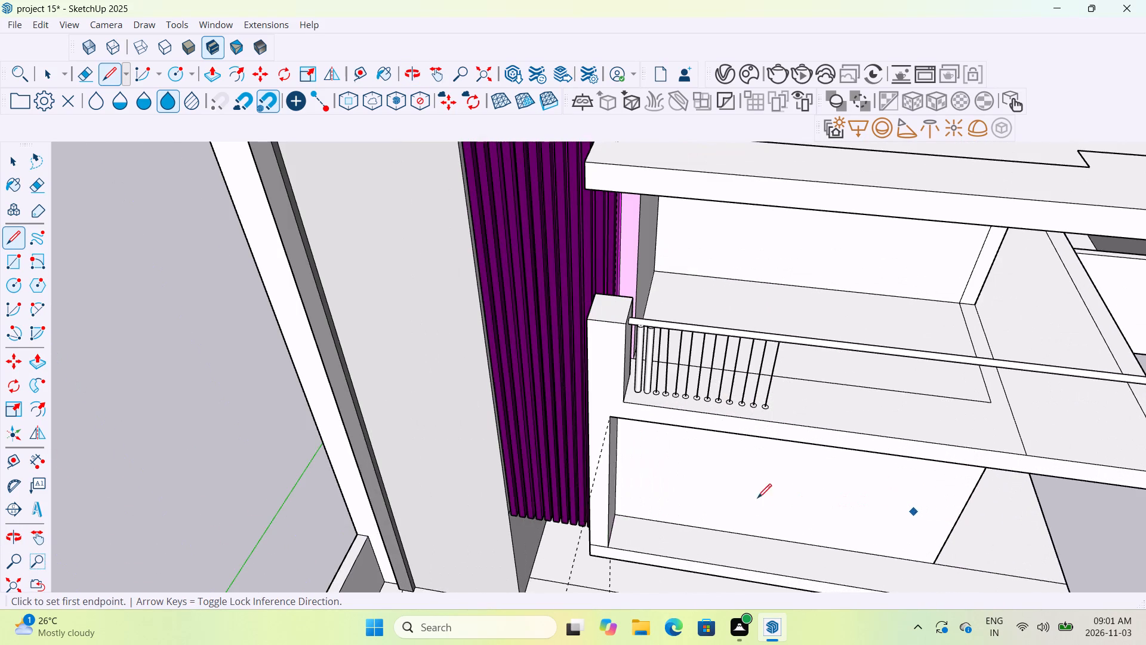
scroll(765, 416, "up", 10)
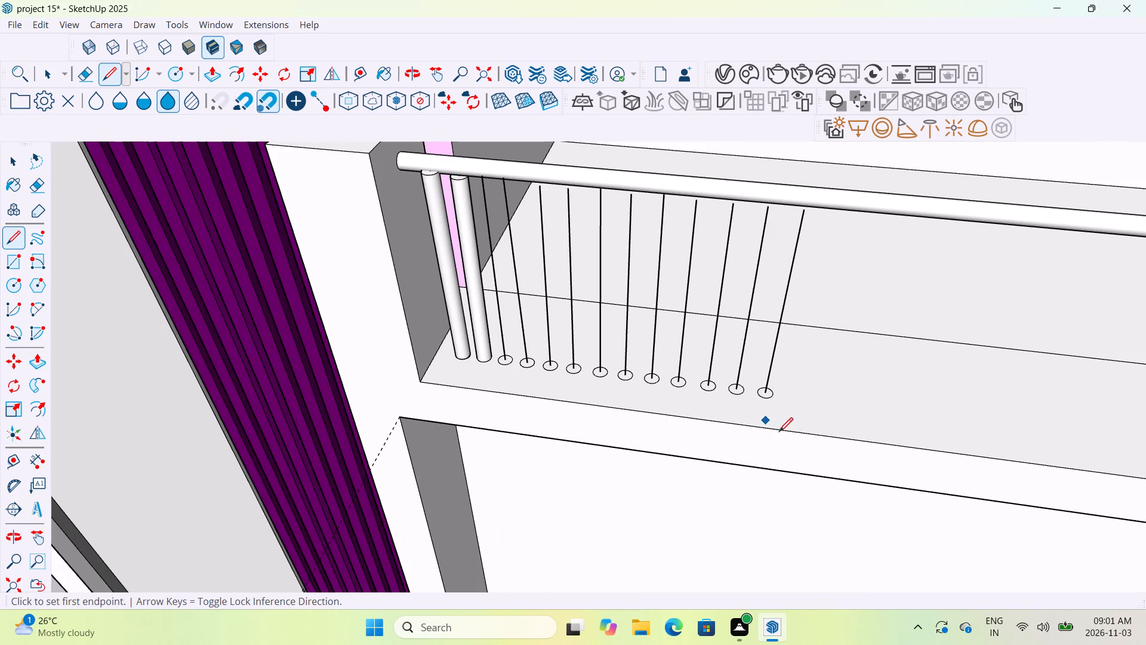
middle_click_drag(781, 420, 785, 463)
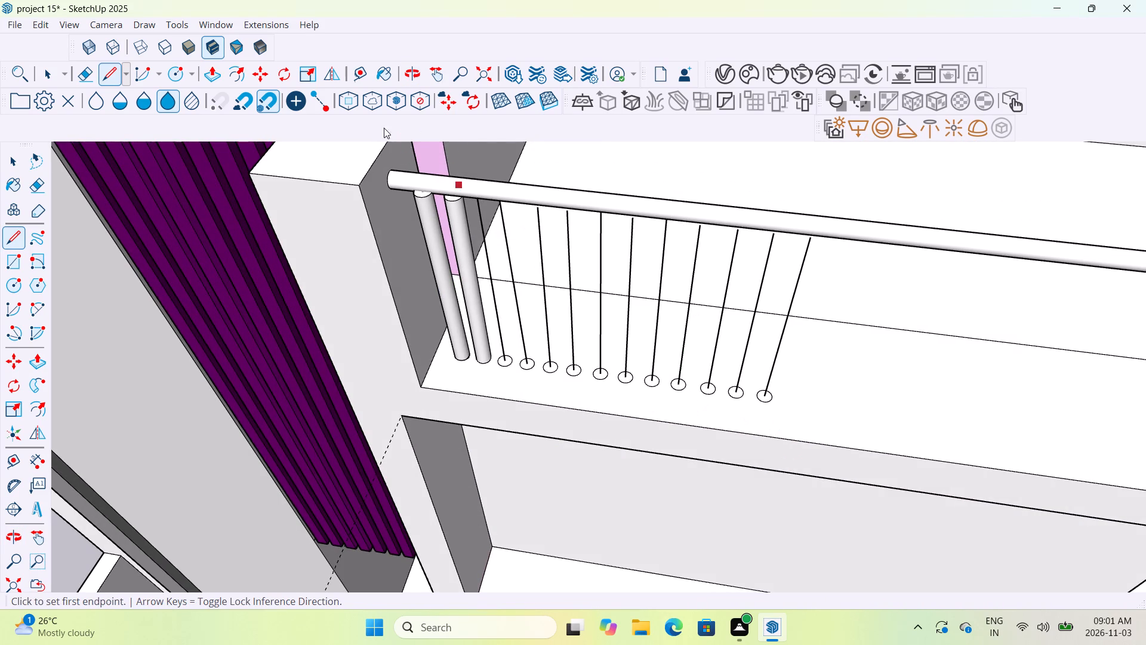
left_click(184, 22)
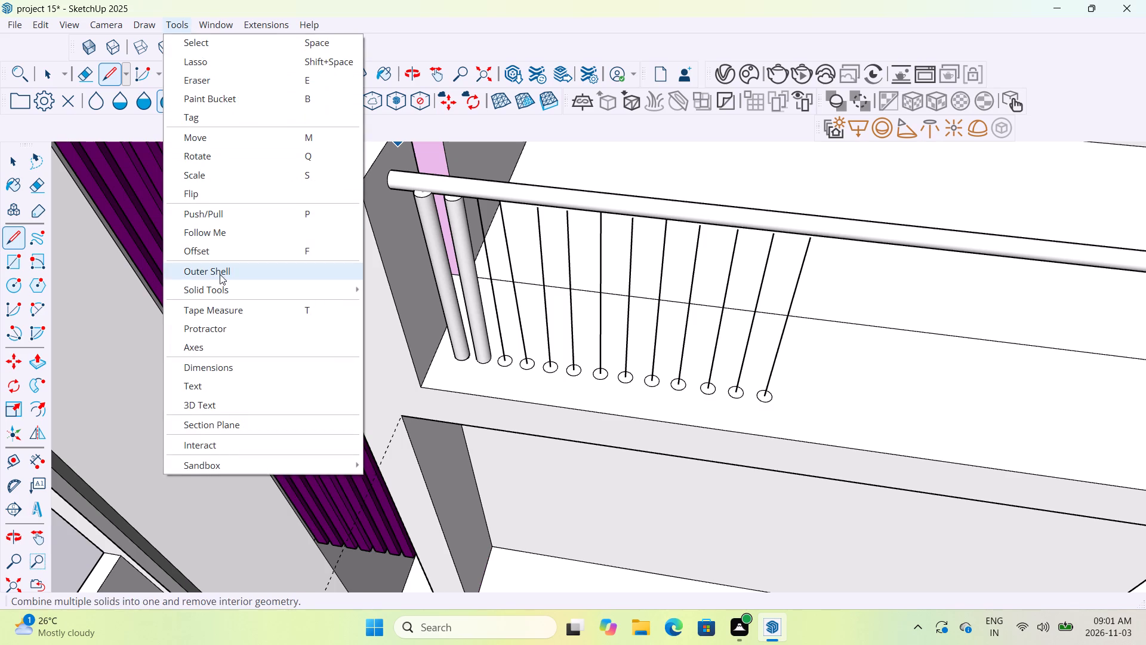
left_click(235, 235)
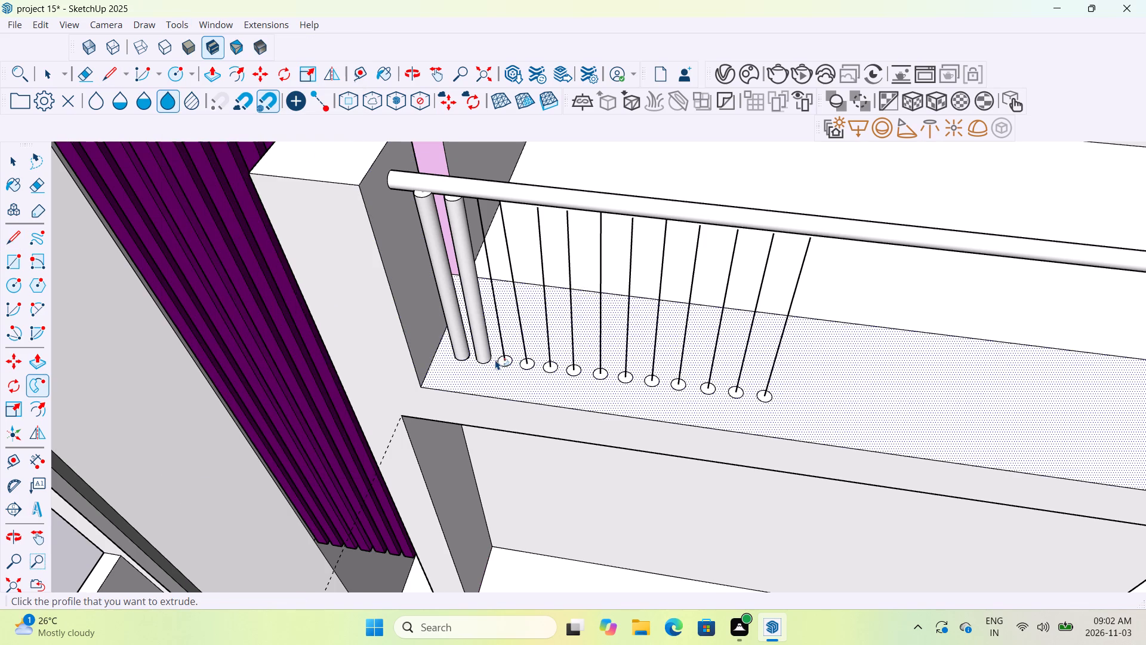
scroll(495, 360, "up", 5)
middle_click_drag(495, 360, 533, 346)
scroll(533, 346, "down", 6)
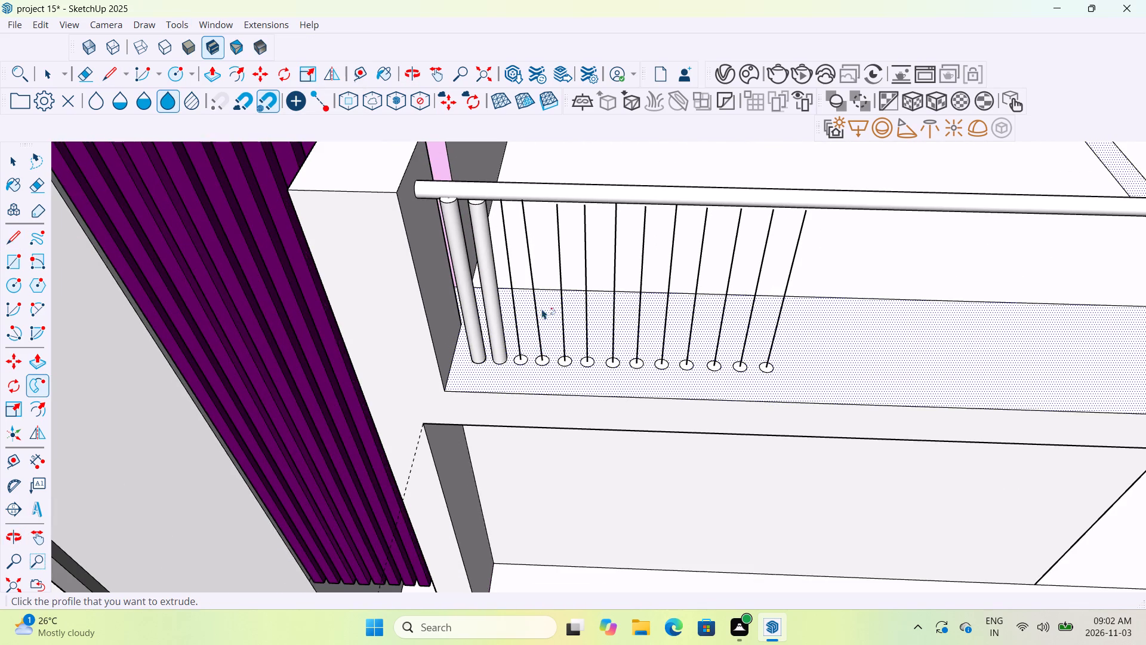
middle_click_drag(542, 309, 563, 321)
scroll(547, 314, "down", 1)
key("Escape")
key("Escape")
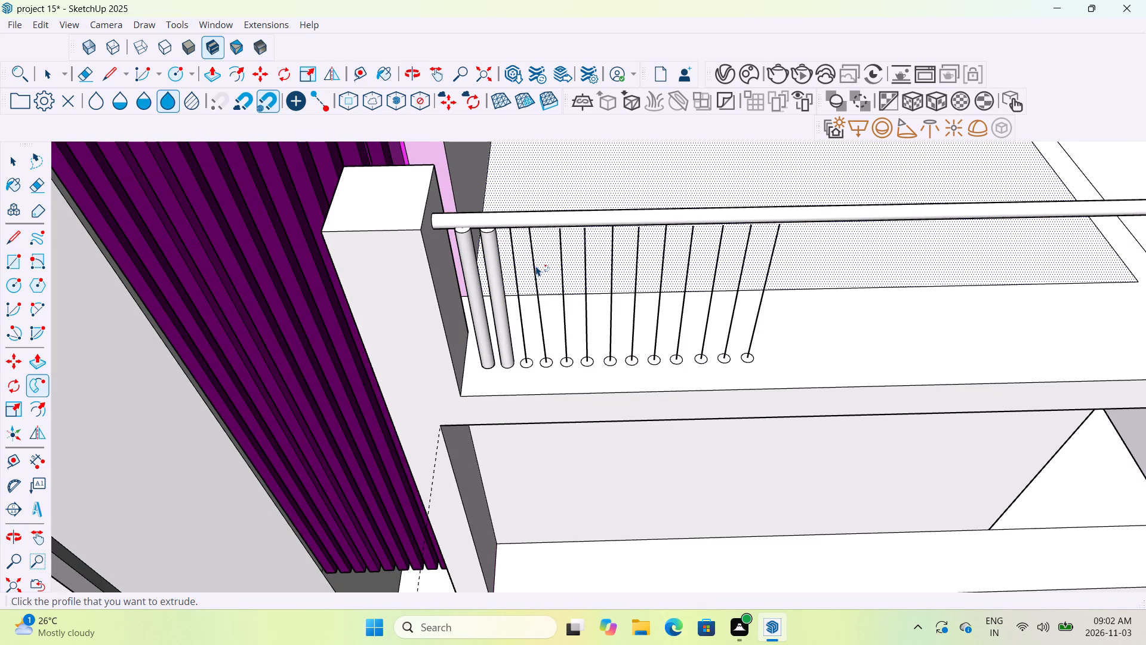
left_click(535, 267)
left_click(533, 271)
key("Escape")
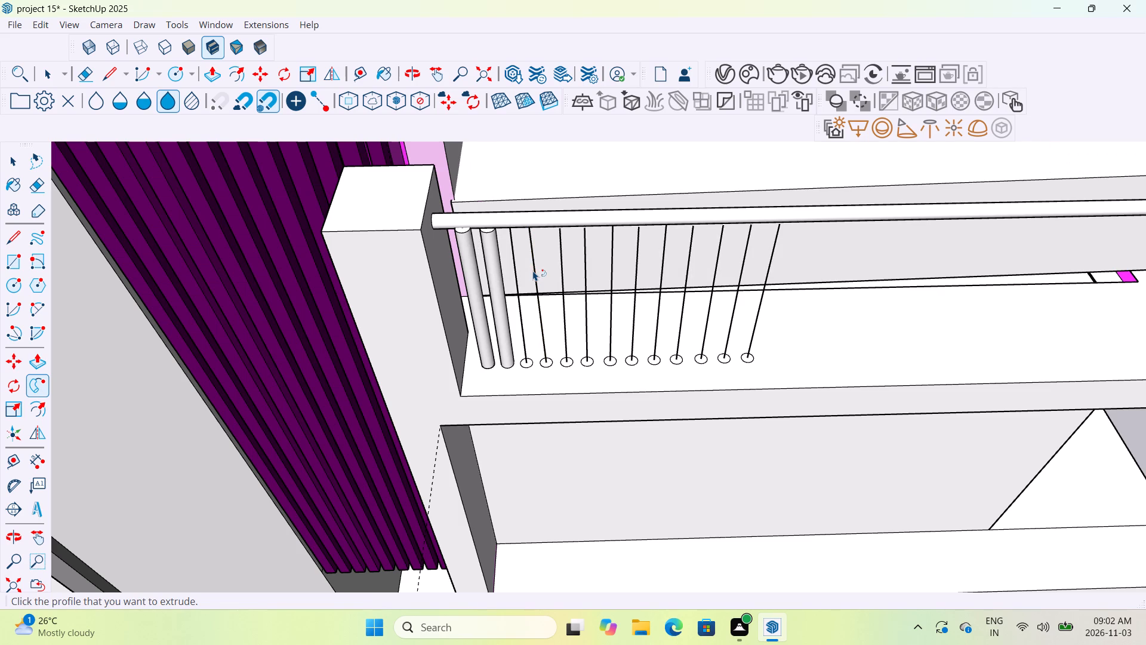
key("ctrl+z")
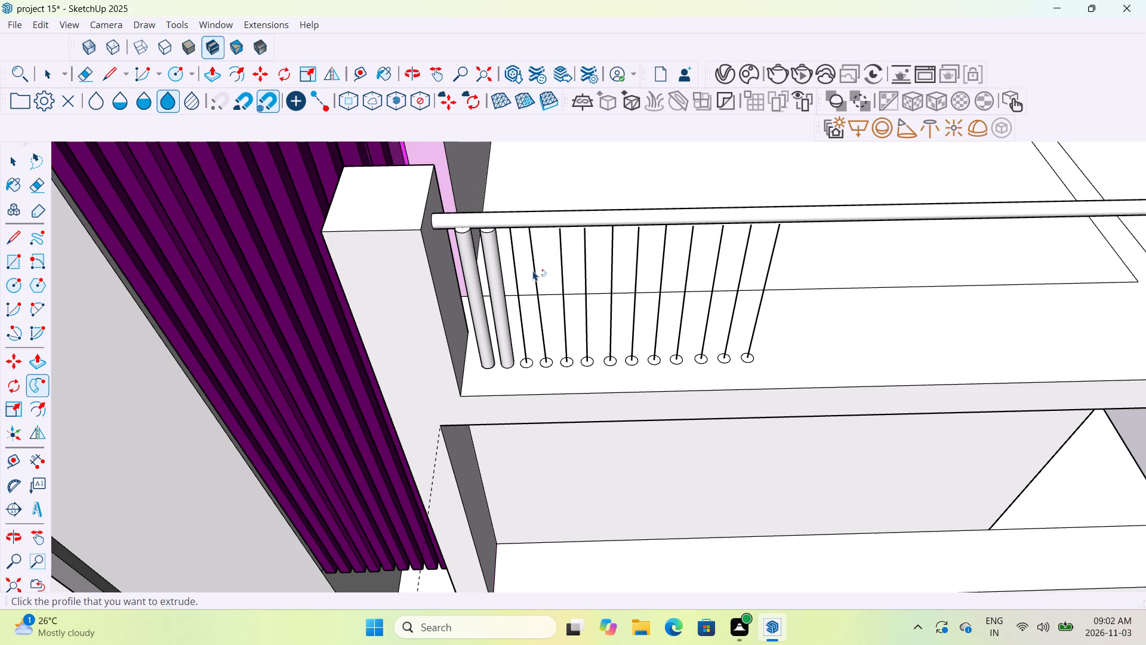
Delete the slanted path line rising from the second floor circle after the balusters.
middle_click_drag(541, 333, 557, 253)
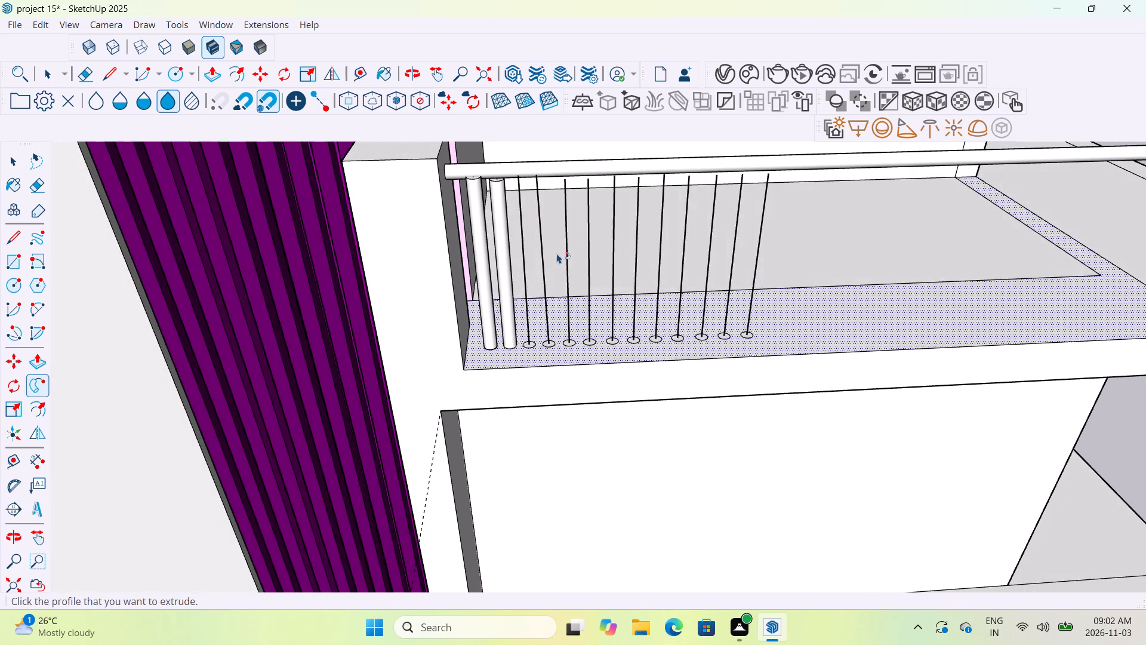
left_click(53, 75)
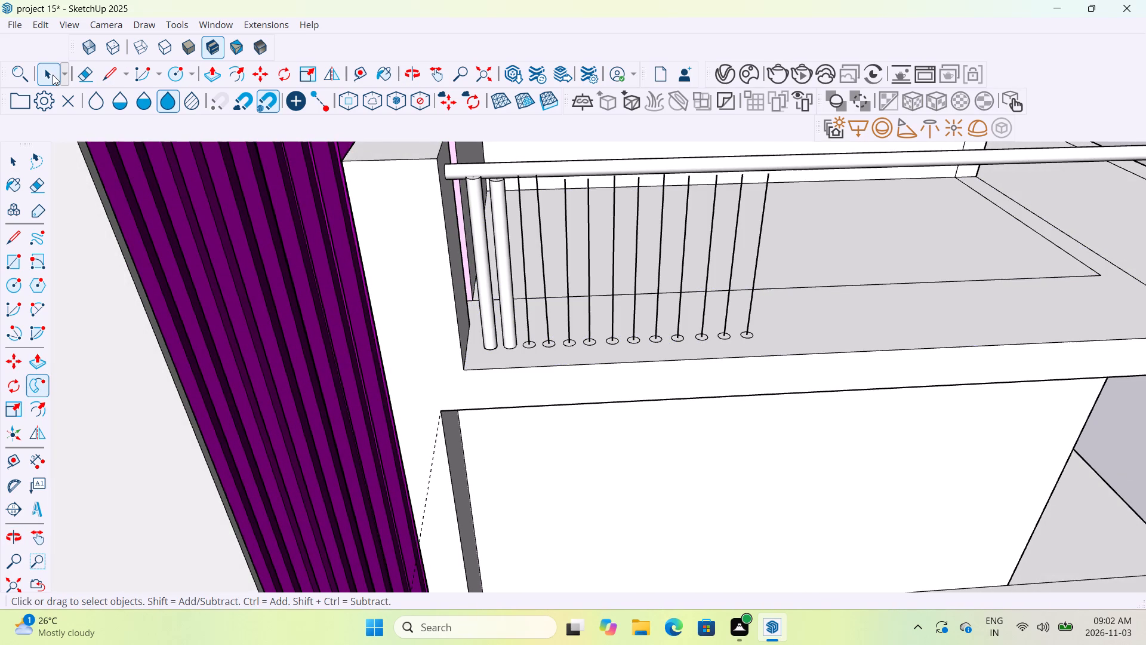
scroll(556, 254, "up", 5)
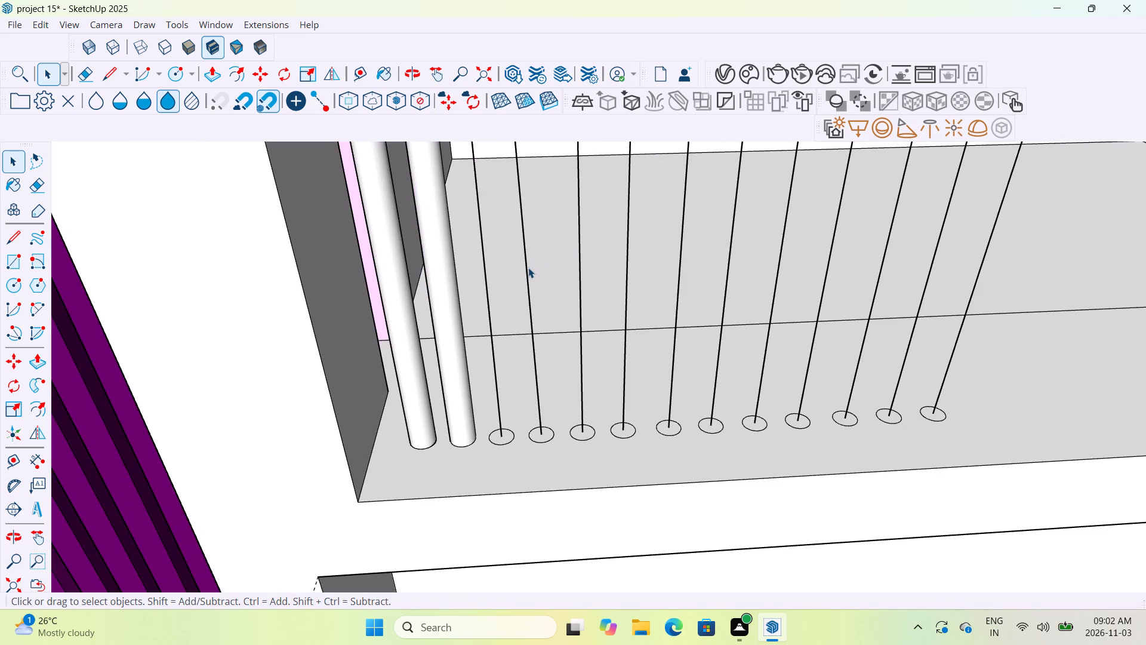
left_click(525, 270)
key("Delete")
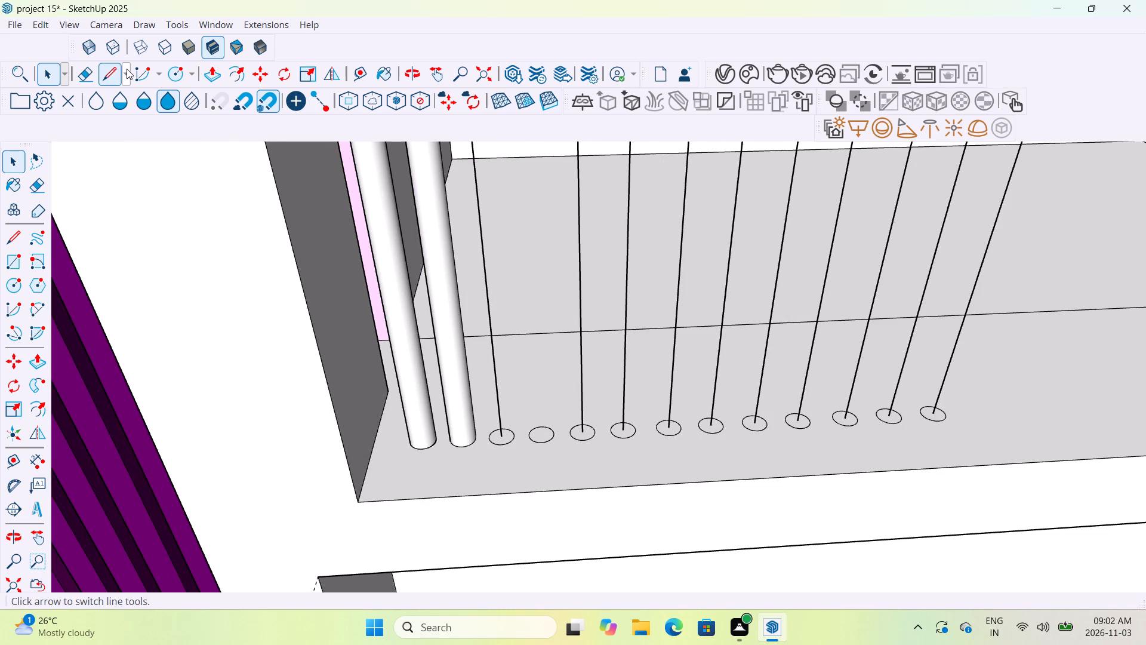
Redraw the path line from the centre of the second floor circle after the balusters up to the rail's lower edge.
left_click(104, 71)
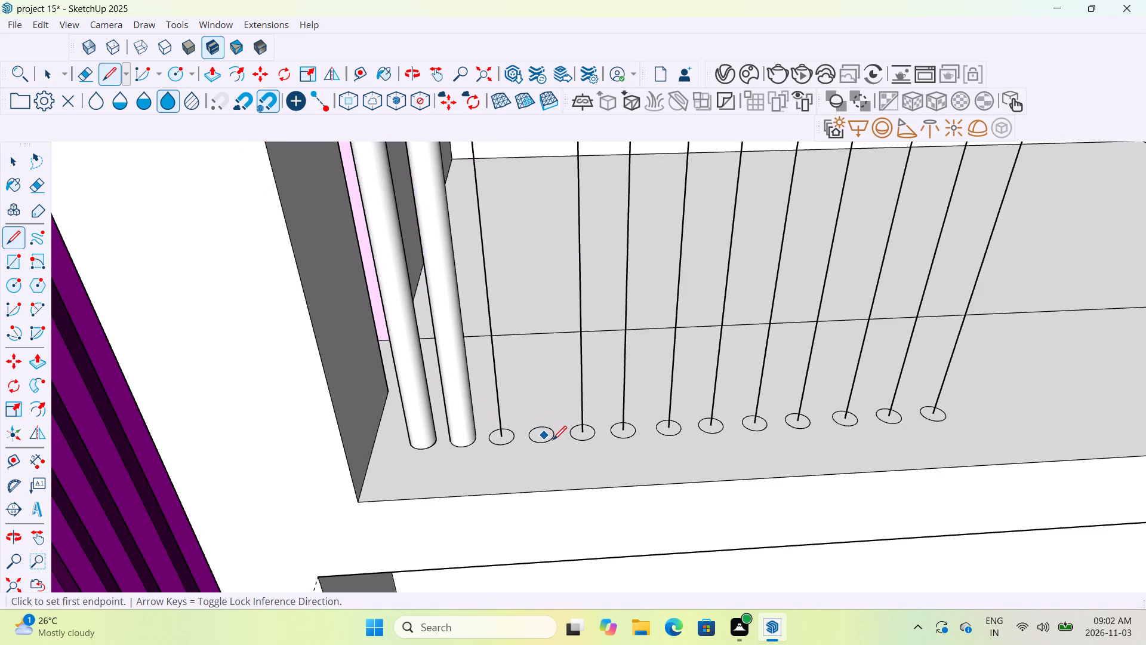
scroll(543, 435, "up", 5)
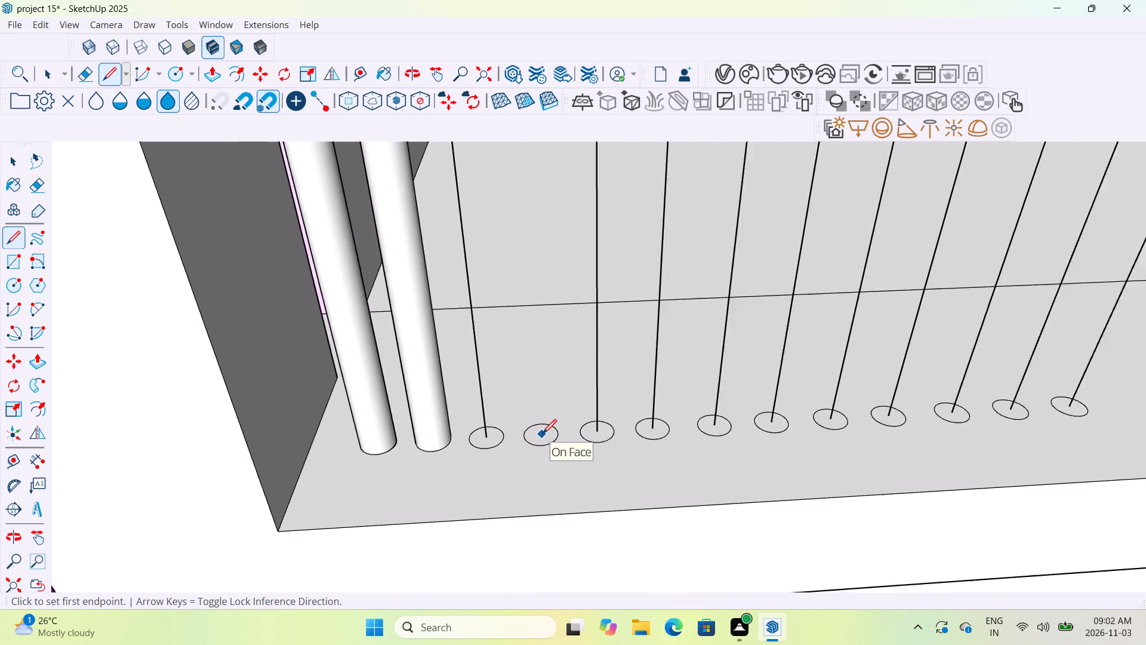
middle_click_drag(543, 435, 547, 458)
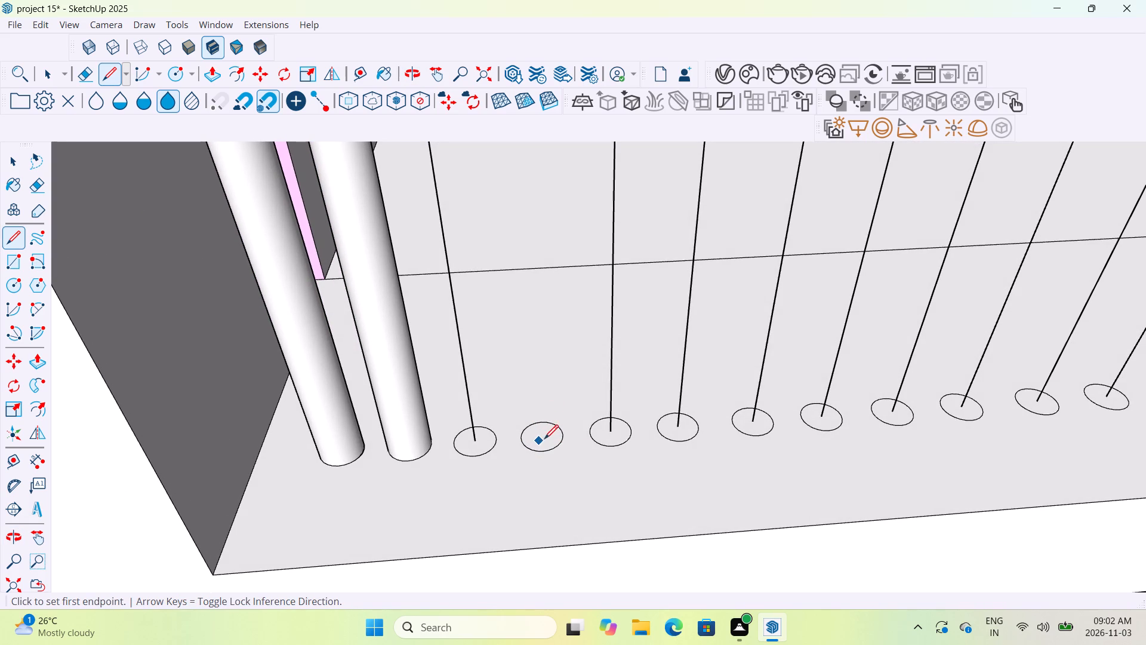
scroll(560, 432, "up", 6)
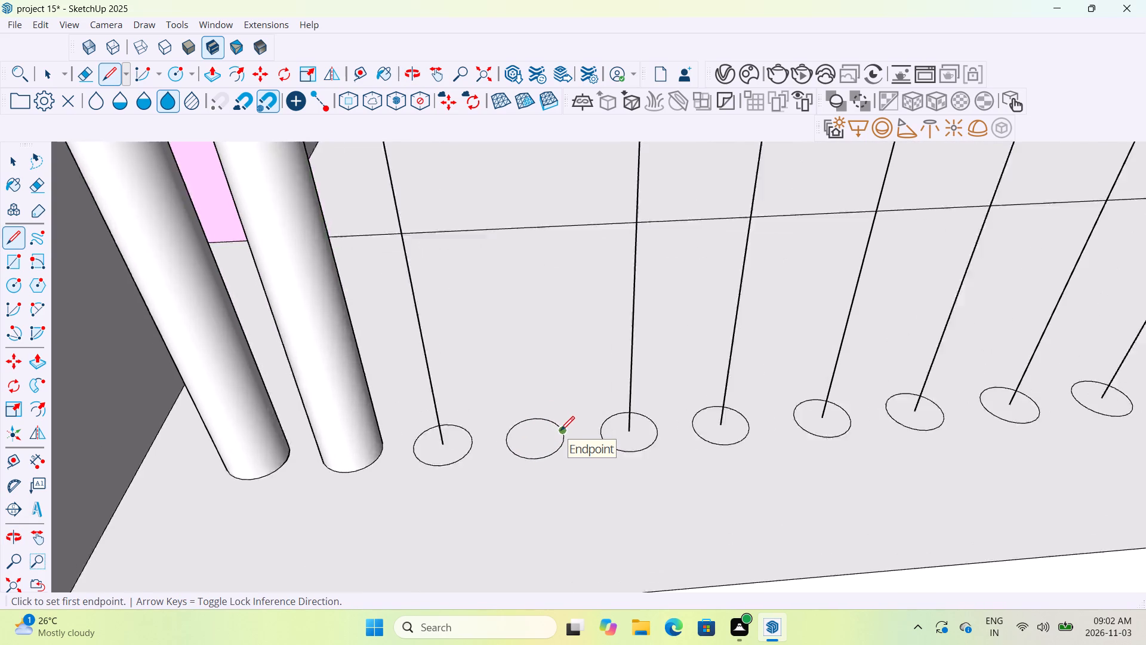
left_click(532, 440)
scroll(534, 394, "down", 2)
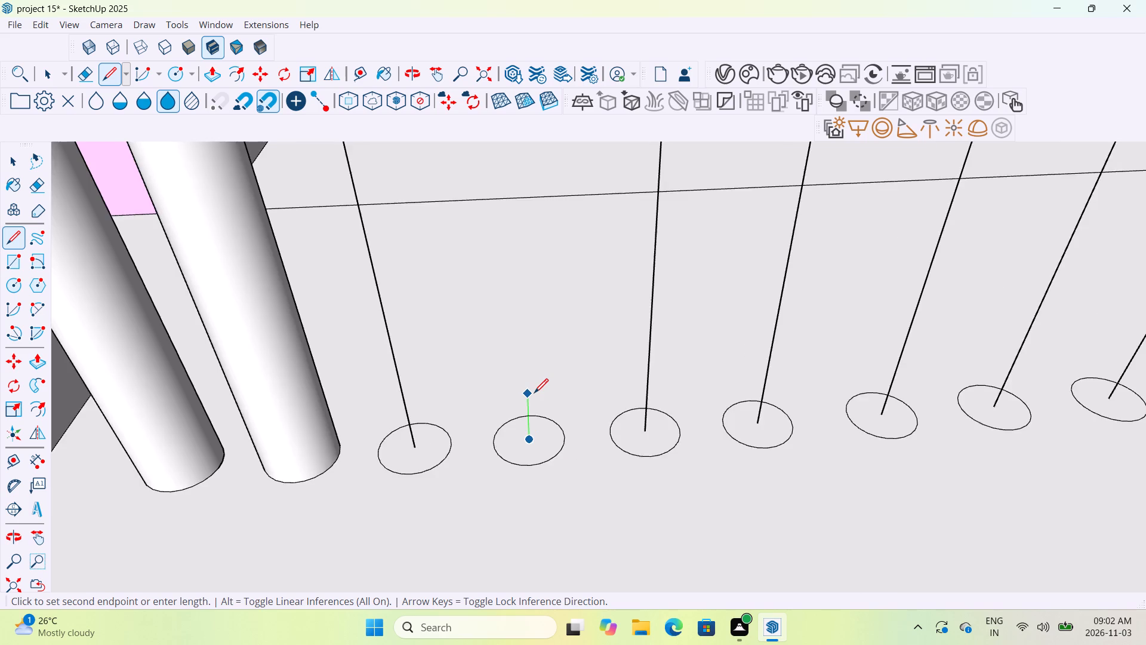
scroll(534, 394, "down", 8)
scroll(534, 394, "up", 1)
scroll(534, 394, "down", 13)
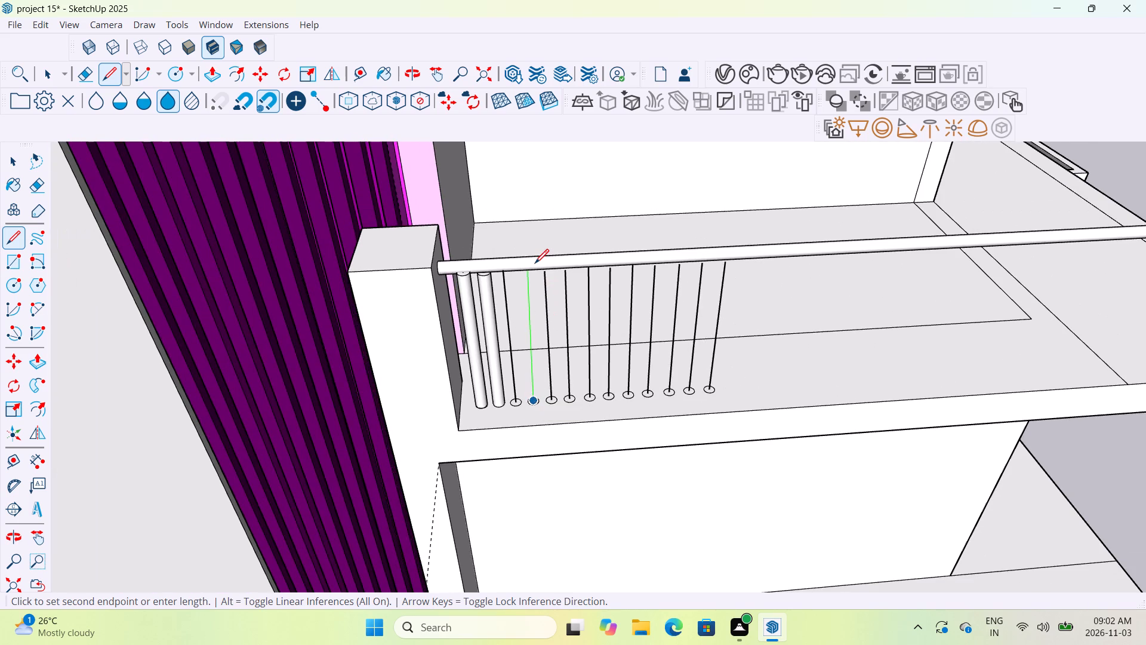
scroll(527, 277, "up", 5)
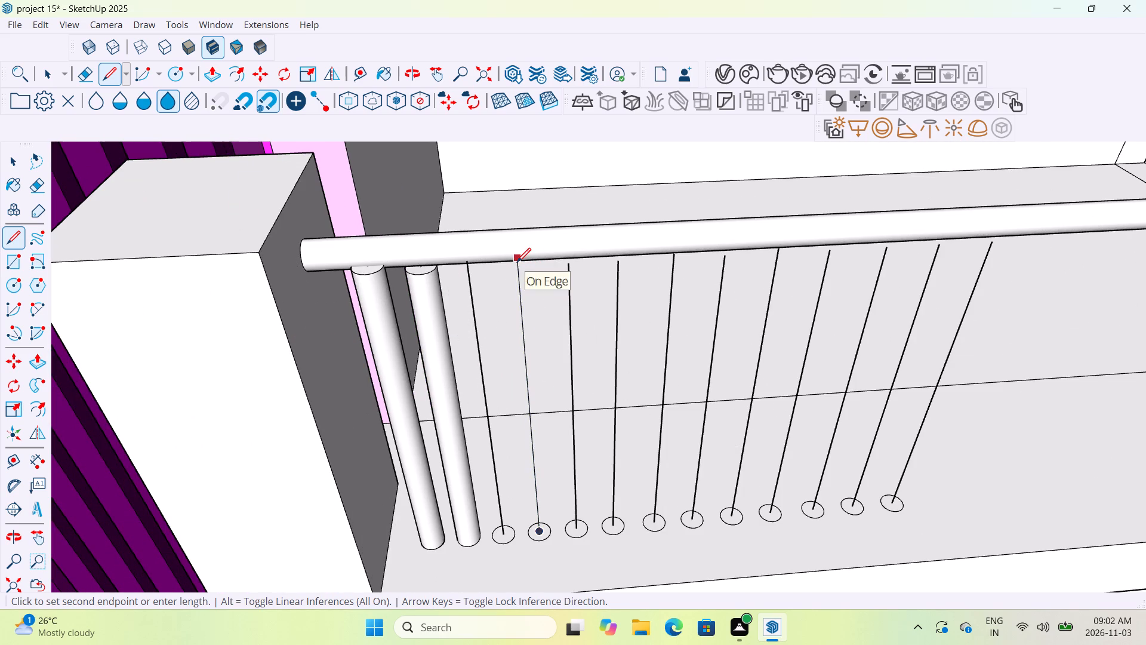
left_click(517, 263)
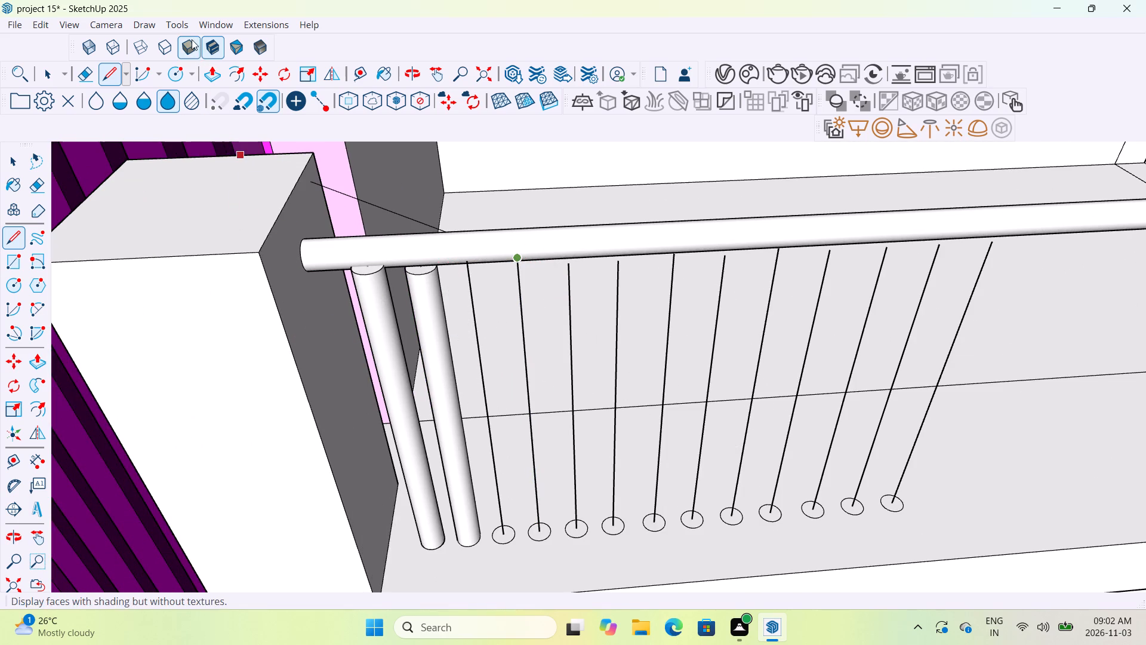
Sweep the first three floor circles after the existing balusters up their path lines to the rail with Follow Me.
left_click(183, 26)
left_click(199, 236)
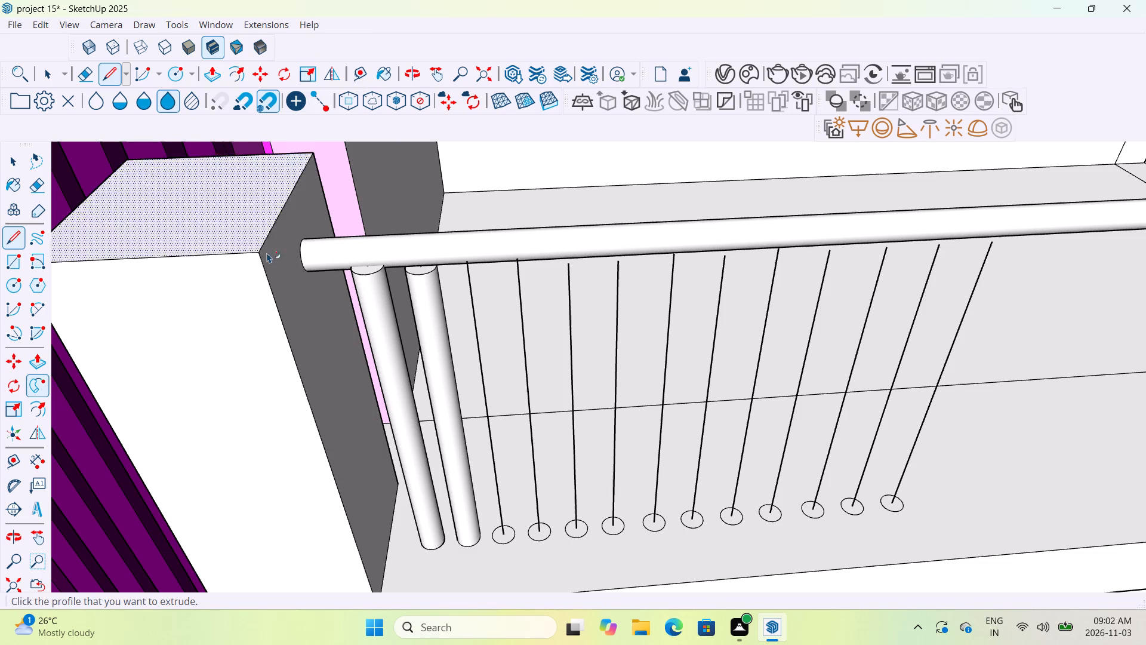
left_click(503, 535)
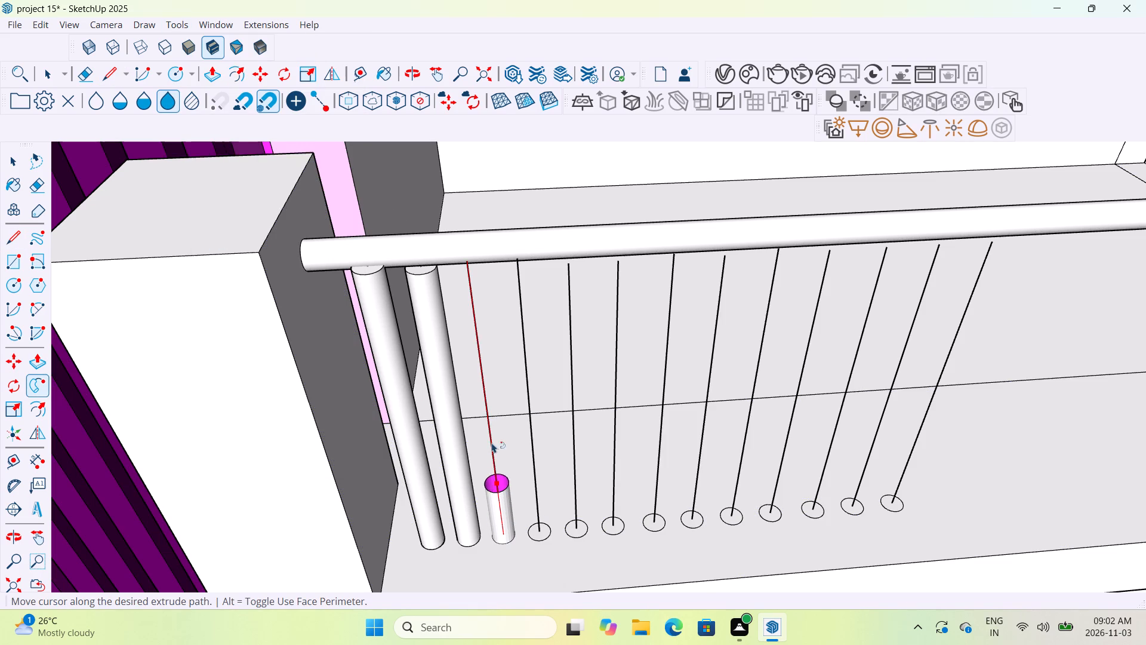
left_click(478, 264)
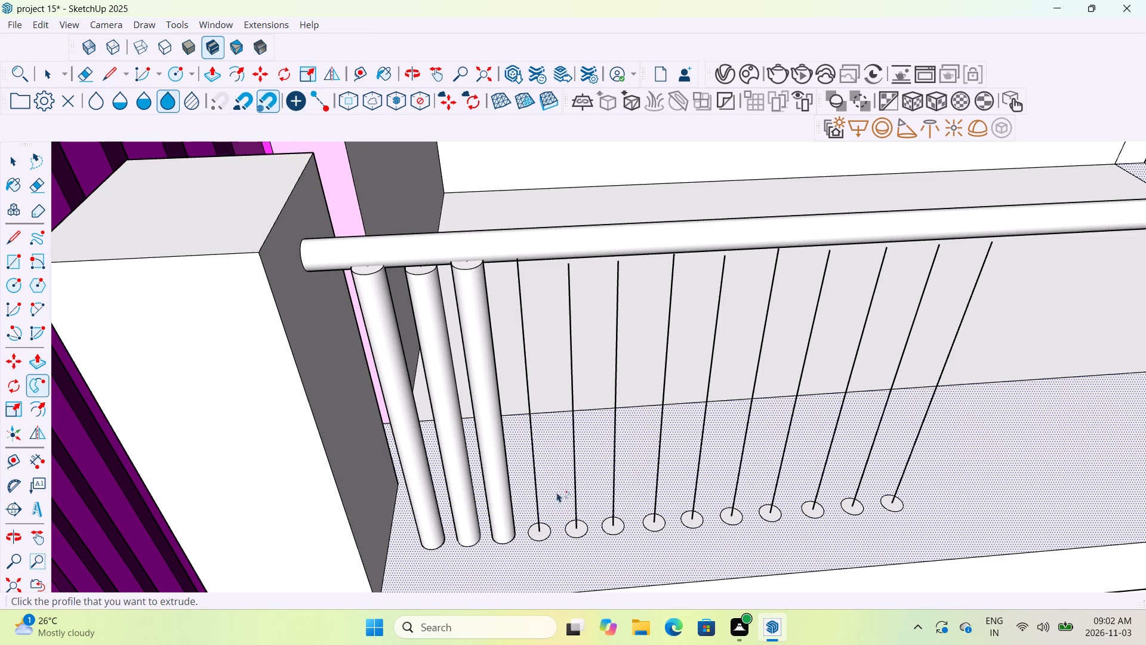
left_click(541, 531)
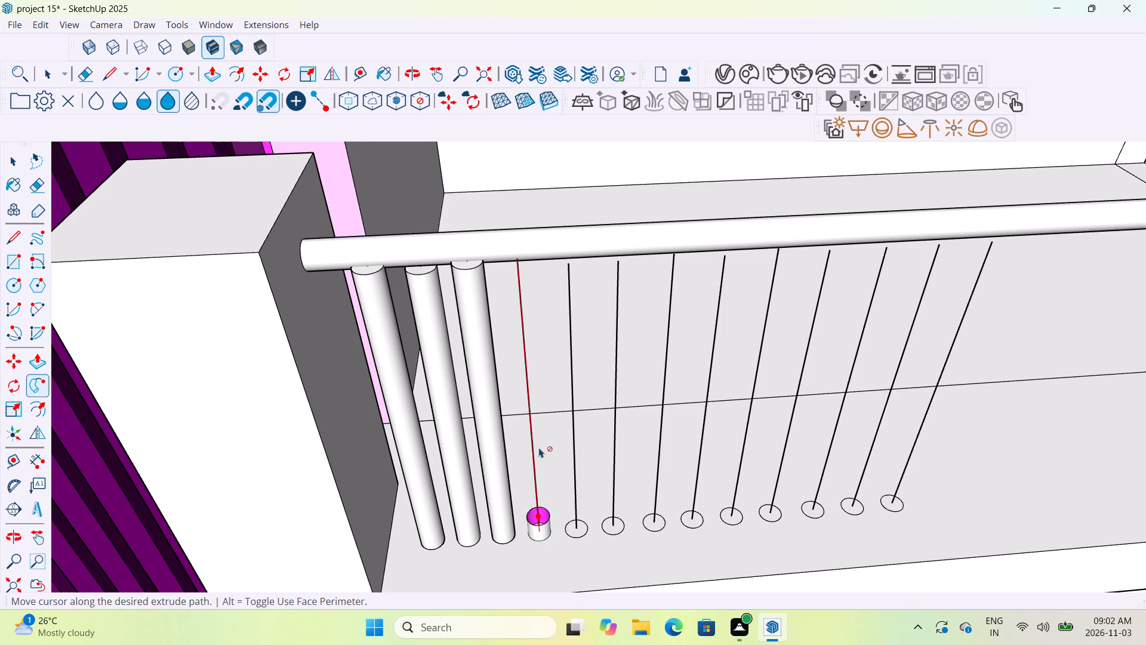
left_click(519, 258)
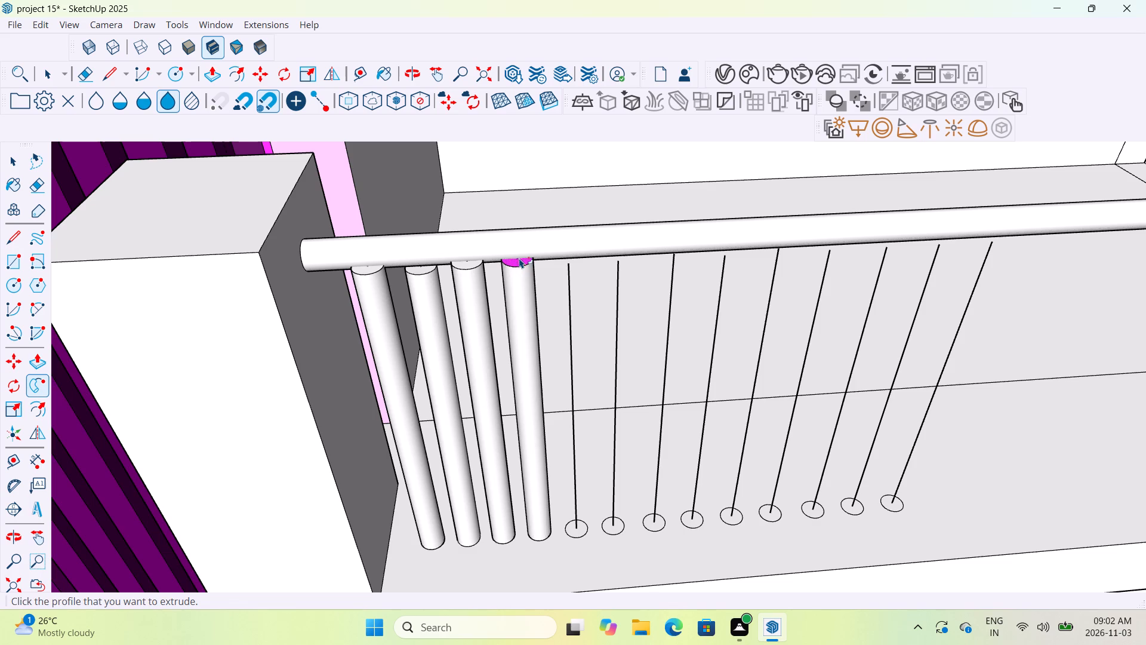
left_click(579, 530)
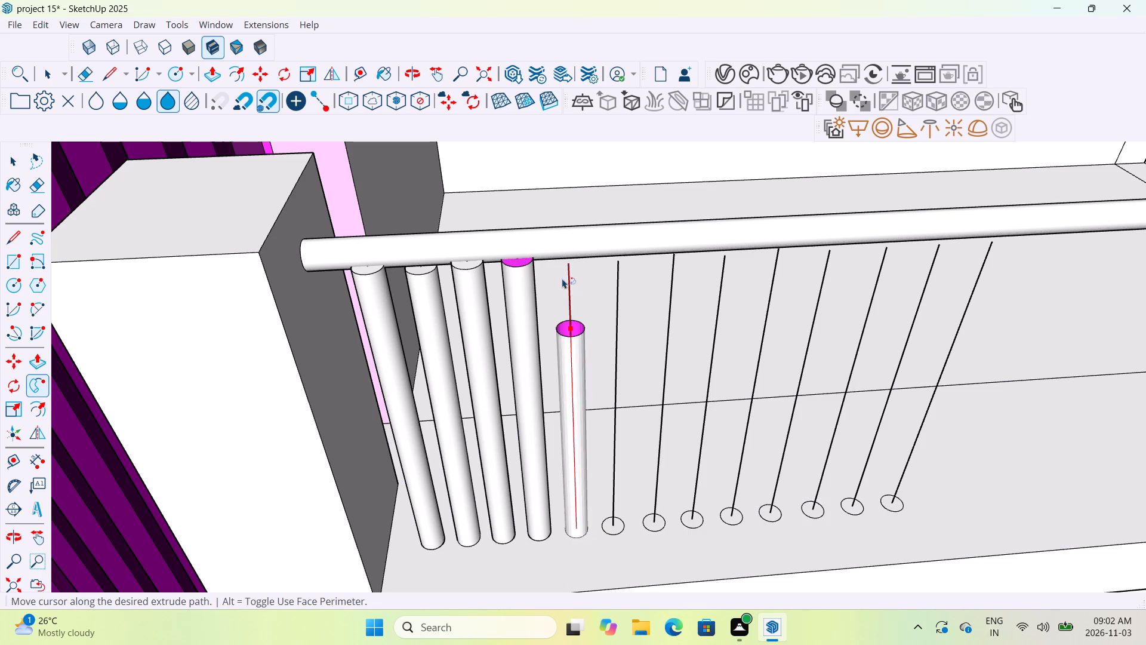
left_click(570, 254)
middle_click_drag(577, 274, 581, 246)
left_click(578, 249)
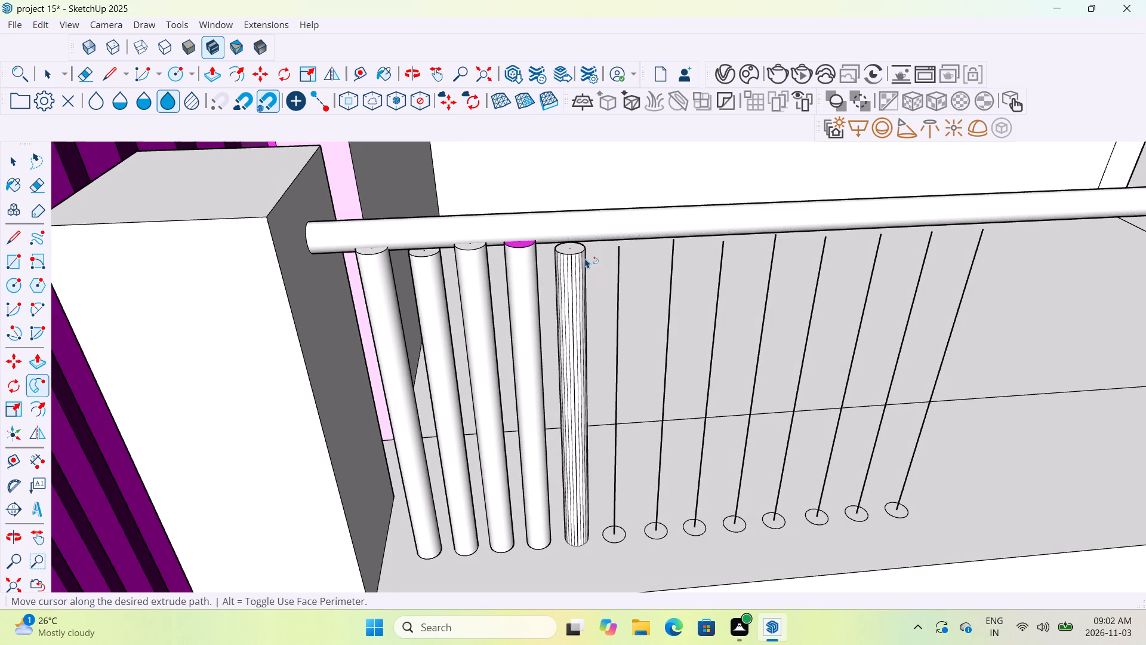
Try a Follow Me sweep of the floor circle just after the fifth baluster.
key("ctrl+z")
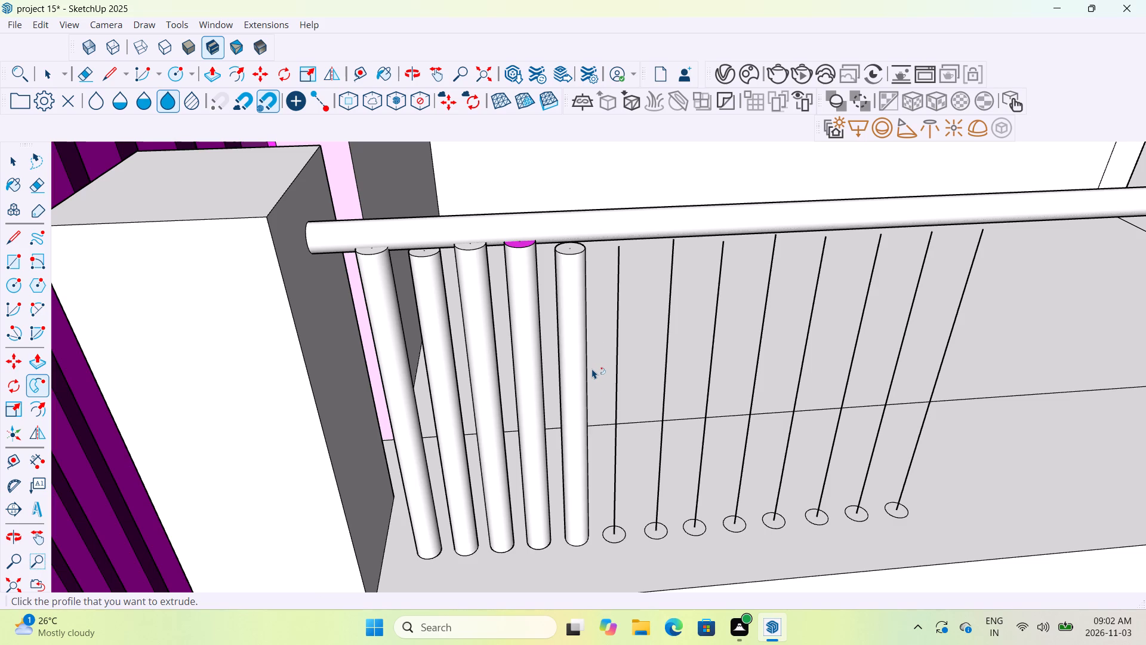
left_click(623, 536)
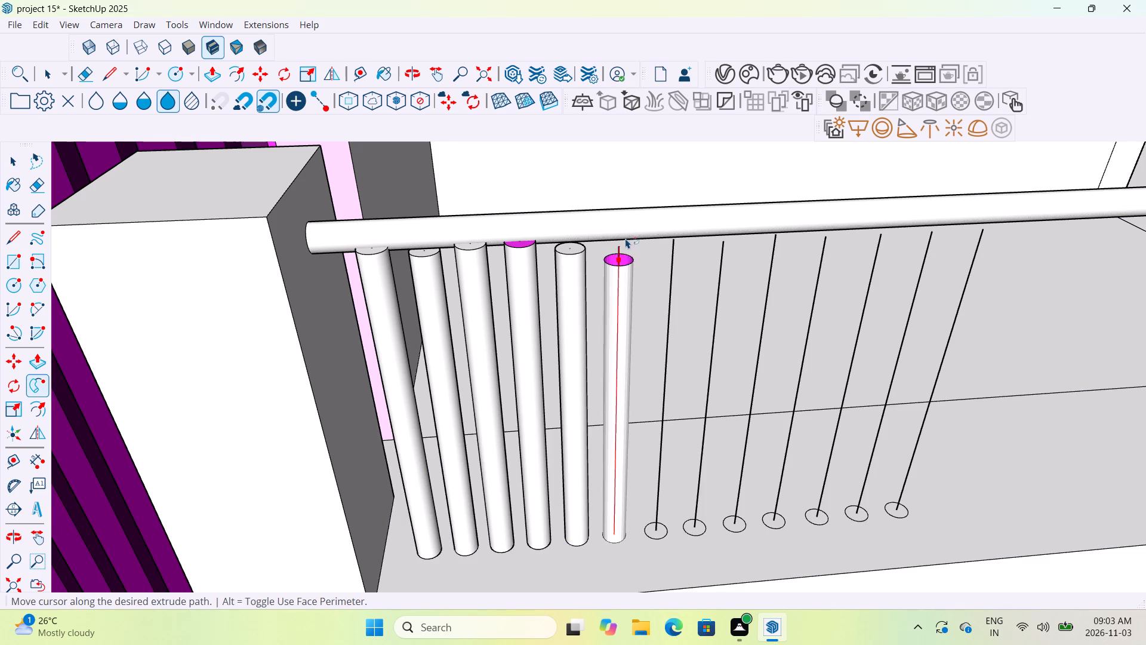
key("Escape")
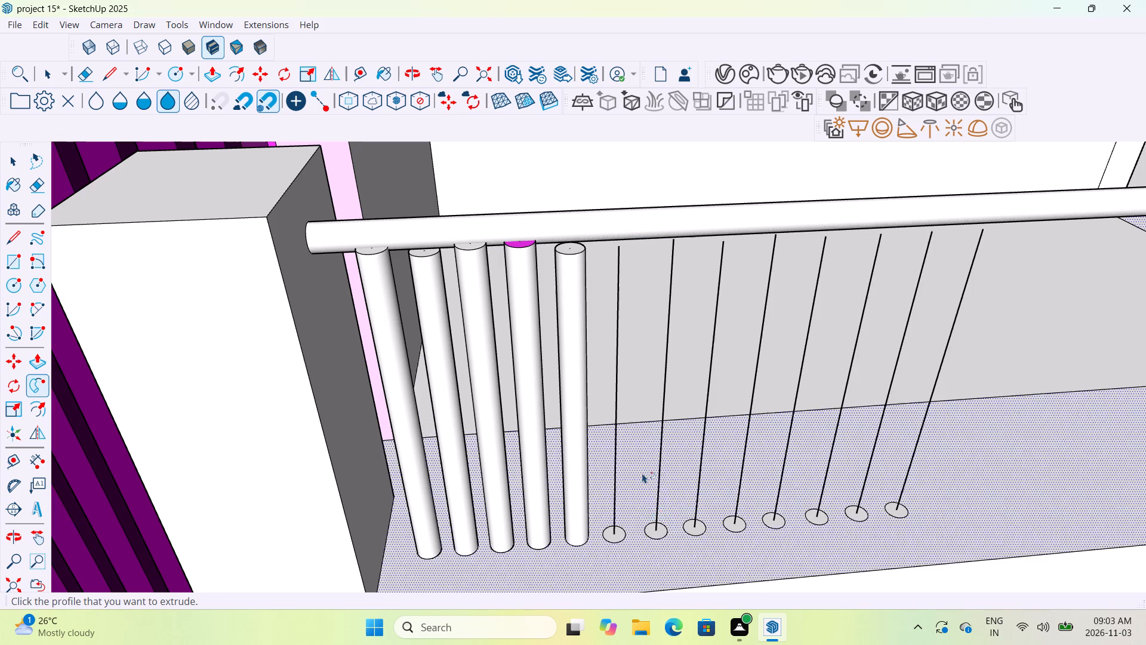
Sweep the second floor circle after the fifth baluster up its path line to the rail with Follow Me.
left_click(661, 531)
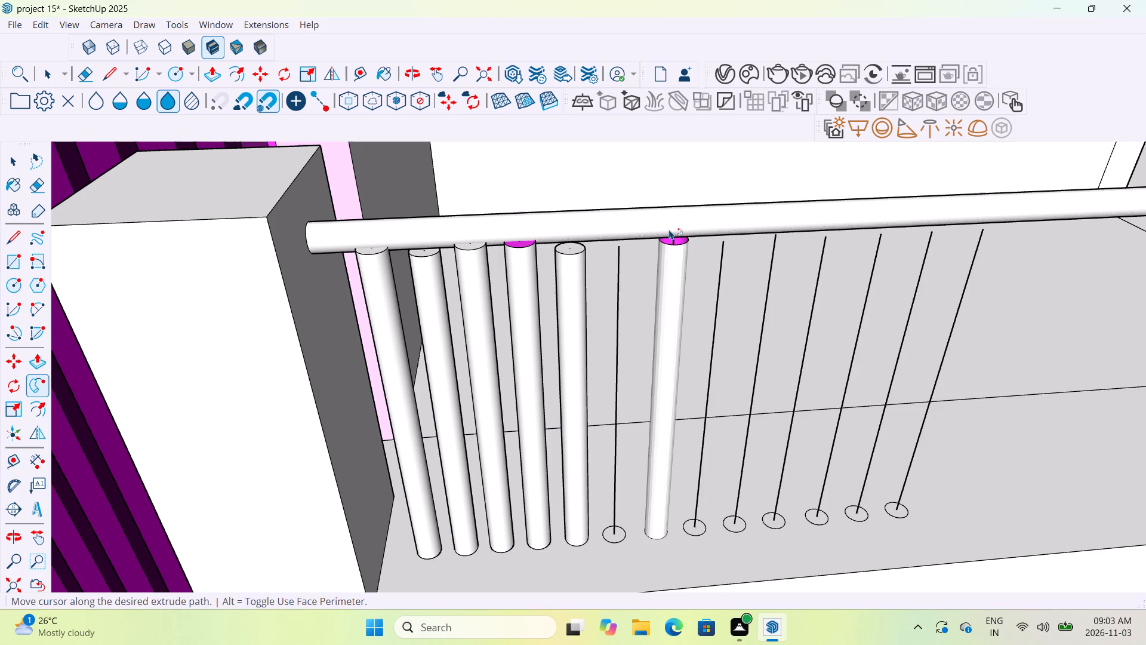
left_click(671, 222)
Examine how the tops of the balusters meet the underside of the rail.
middle_click_drag(615, 320, 518, 345)
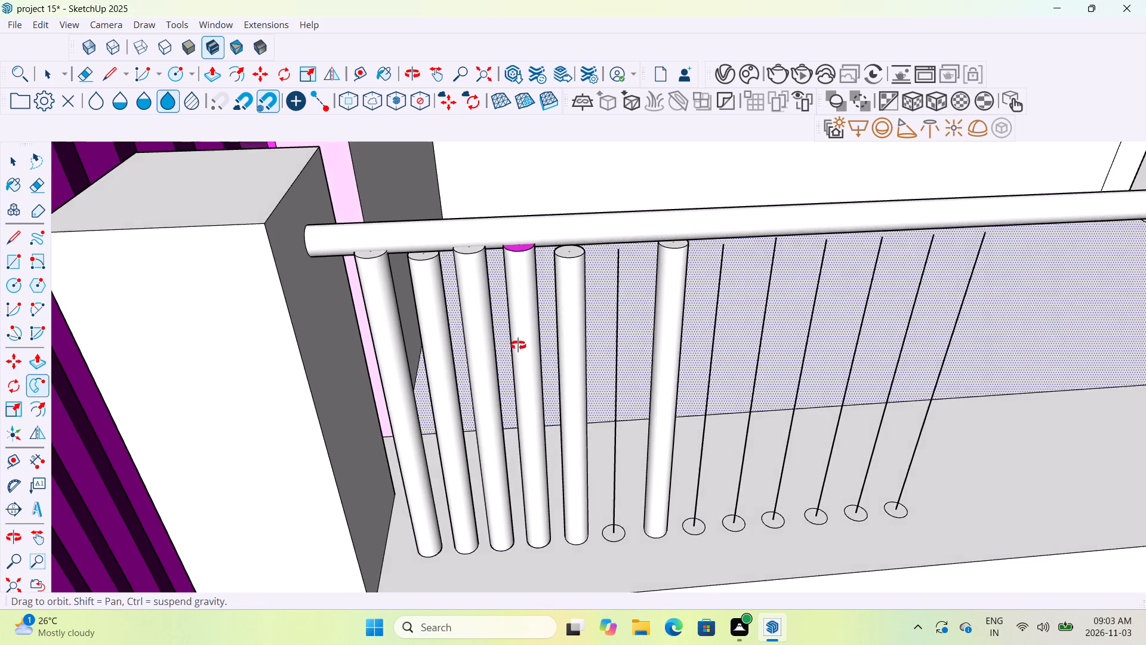
middle_click_drag(518, 345, 549, 234)
scroll(549, 234, "down", 2)
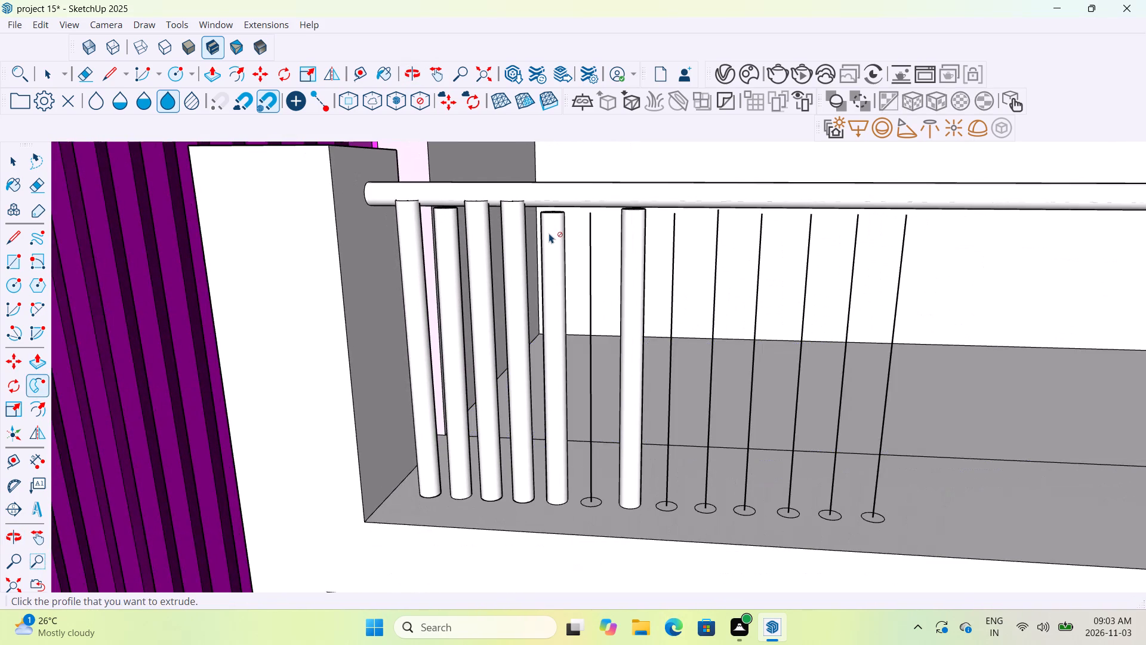
middle_click_drag(416, 223, 435, 330)
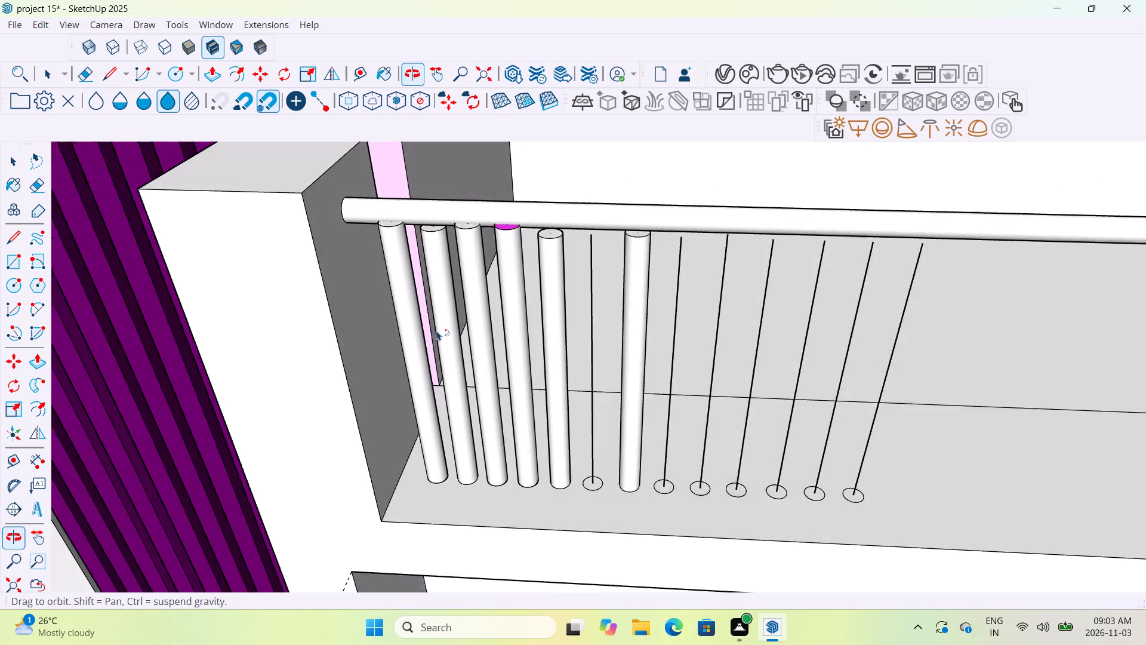
scroll(423, 230, "up", 5)
middle_click_drag(438, 255, 451, 223)
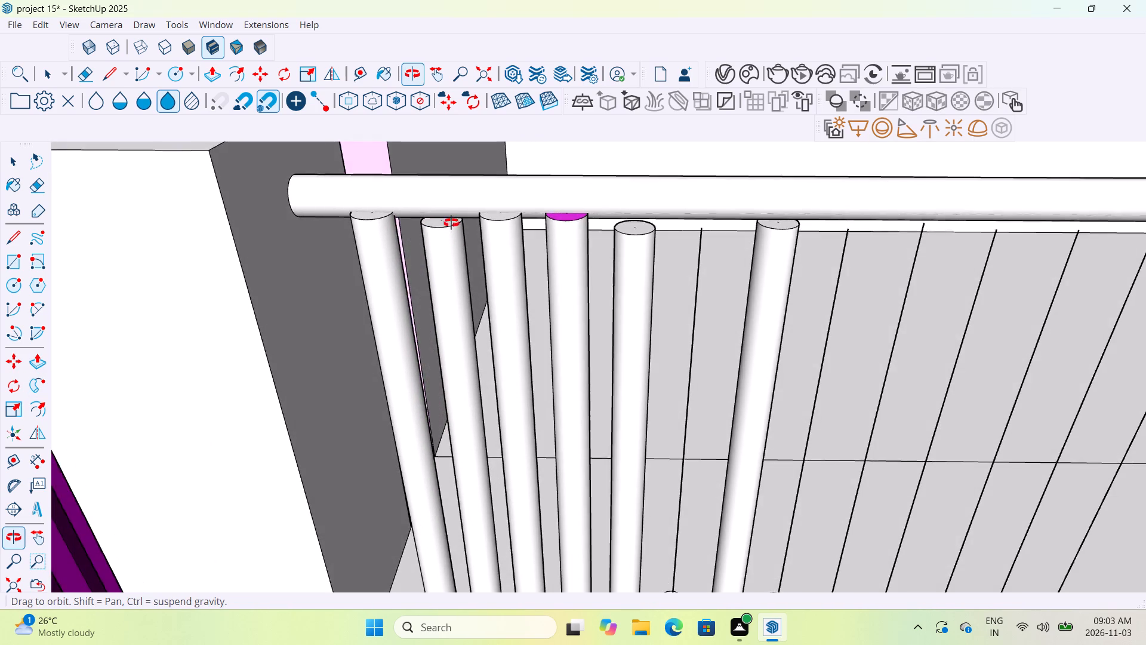
middle_click_drag(451, 223, 458, 178)
scroll(458, 178, "down", 5)
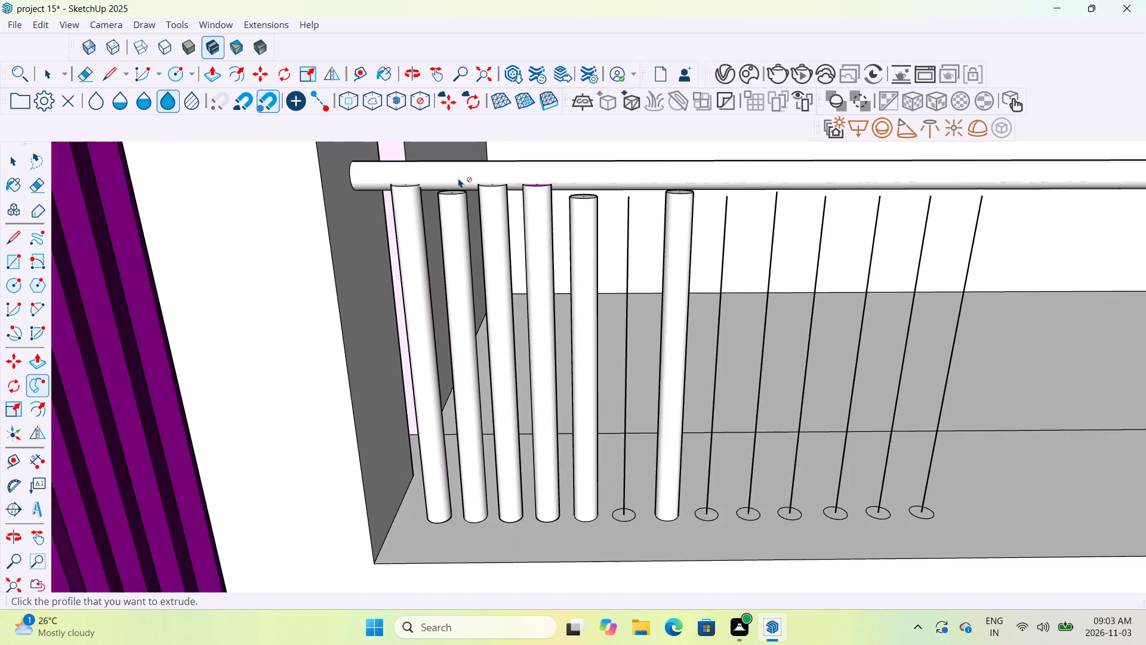
scroll(458, 178, "down", 2)
middle_click_drag(621, 401, 616, 389)
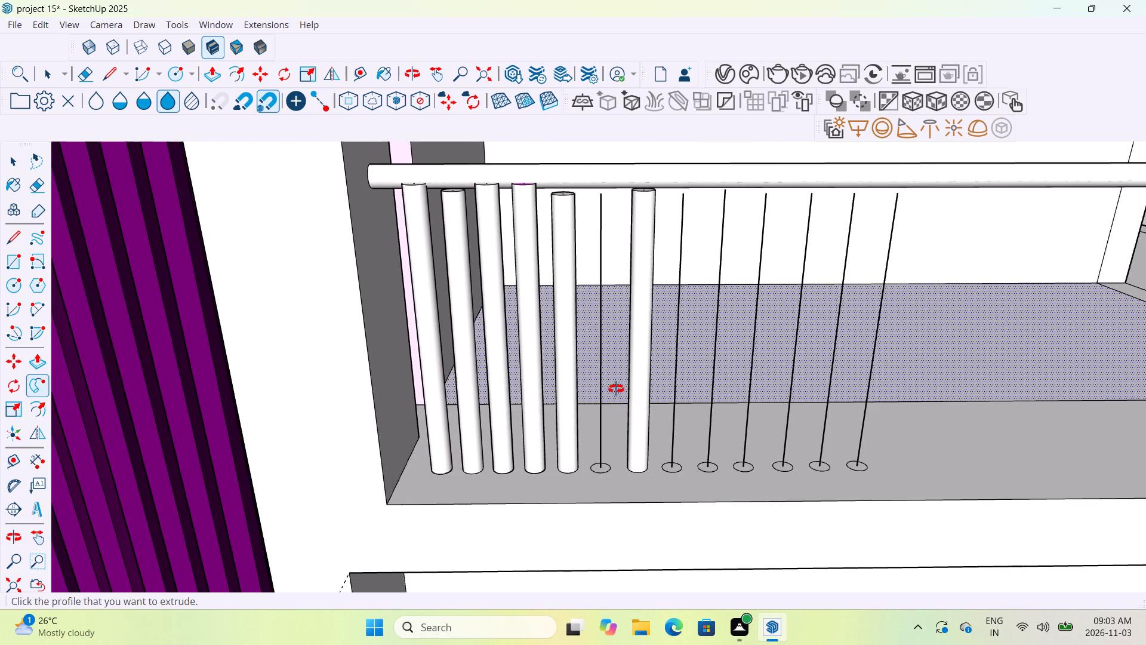
middle_click_drag(616, 389, 611, 345)
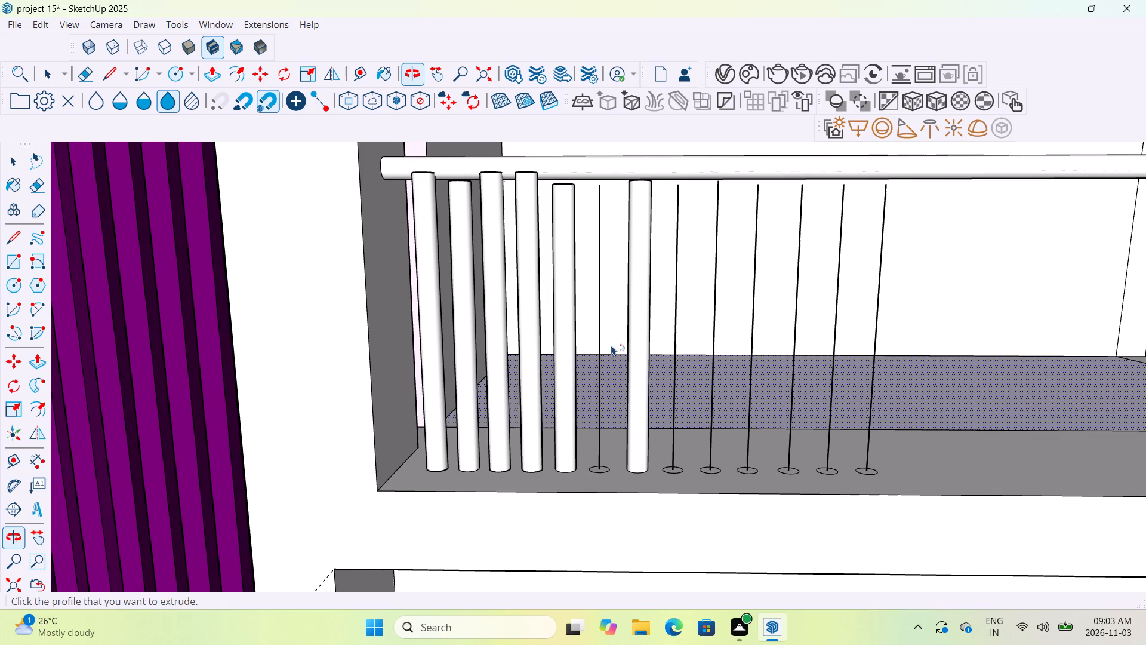
middle_click_drag(599, 467, 600, 509)
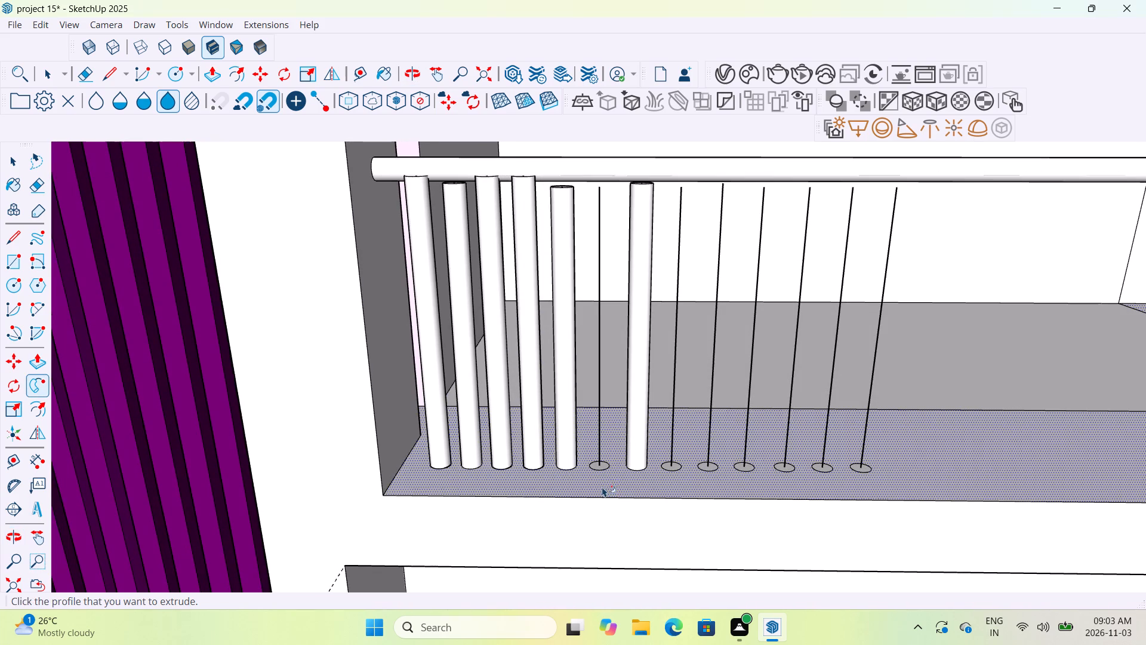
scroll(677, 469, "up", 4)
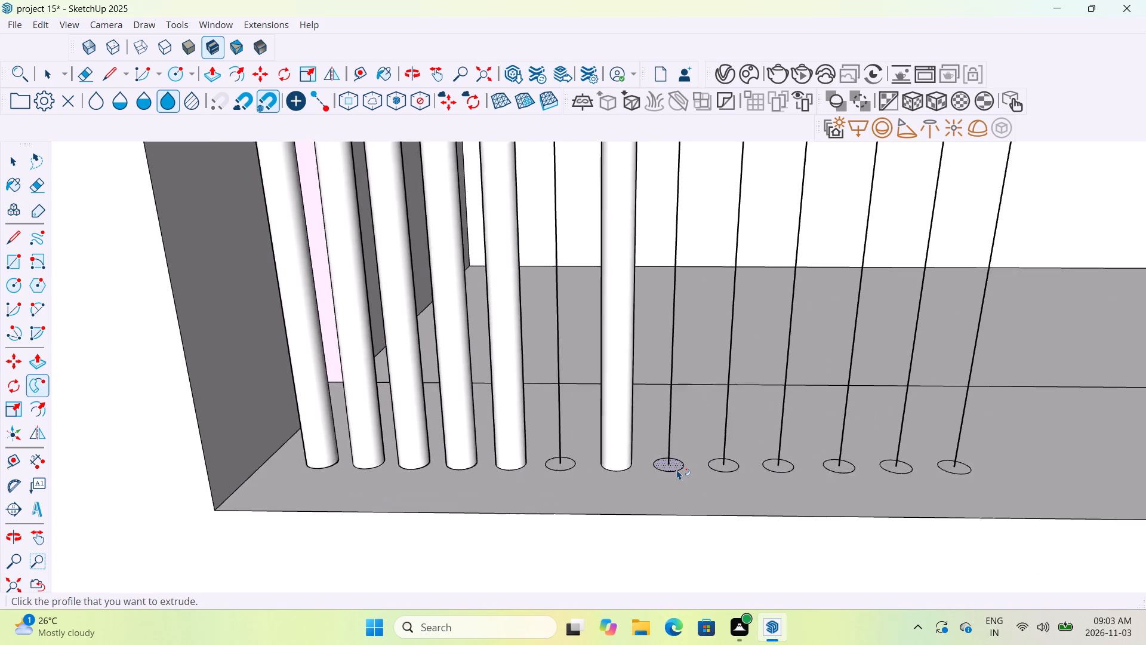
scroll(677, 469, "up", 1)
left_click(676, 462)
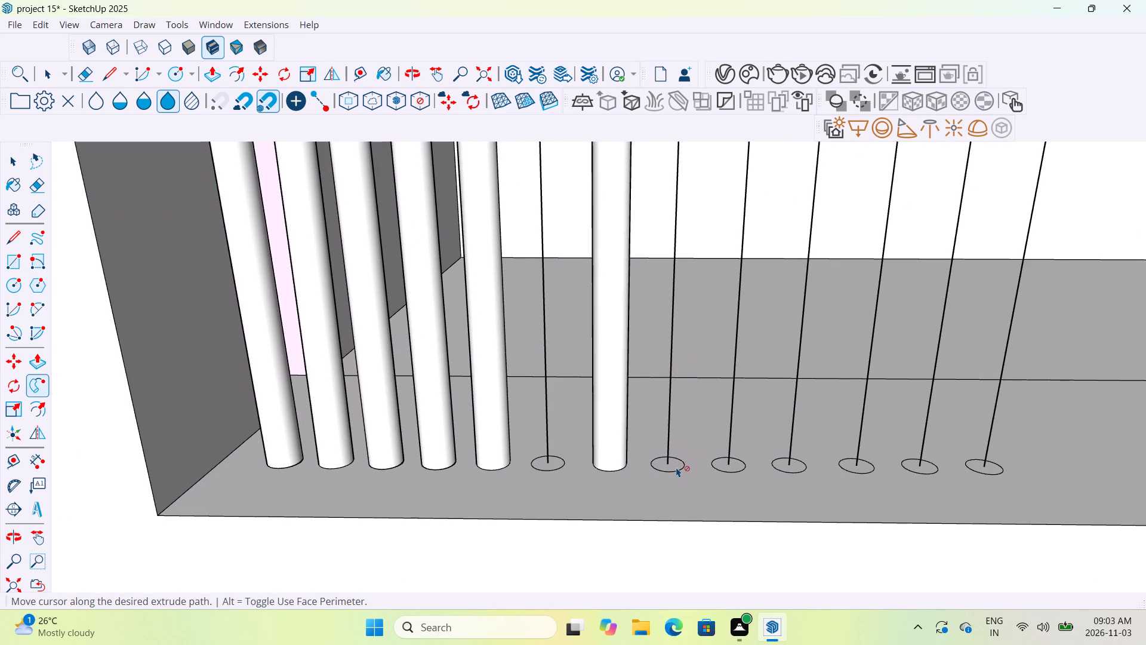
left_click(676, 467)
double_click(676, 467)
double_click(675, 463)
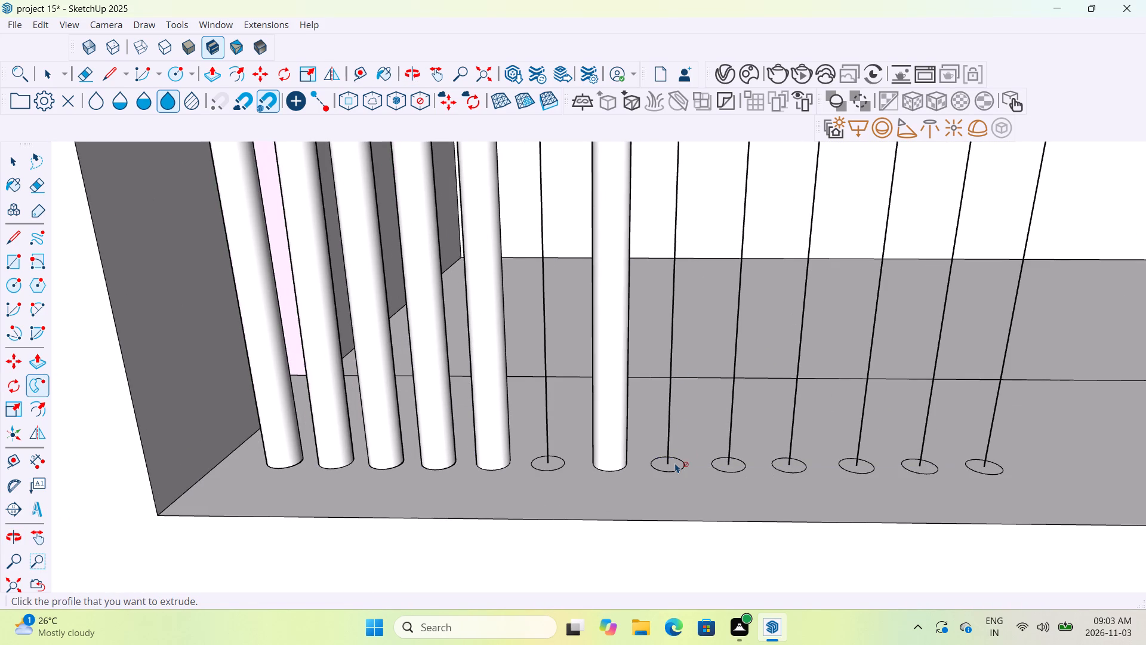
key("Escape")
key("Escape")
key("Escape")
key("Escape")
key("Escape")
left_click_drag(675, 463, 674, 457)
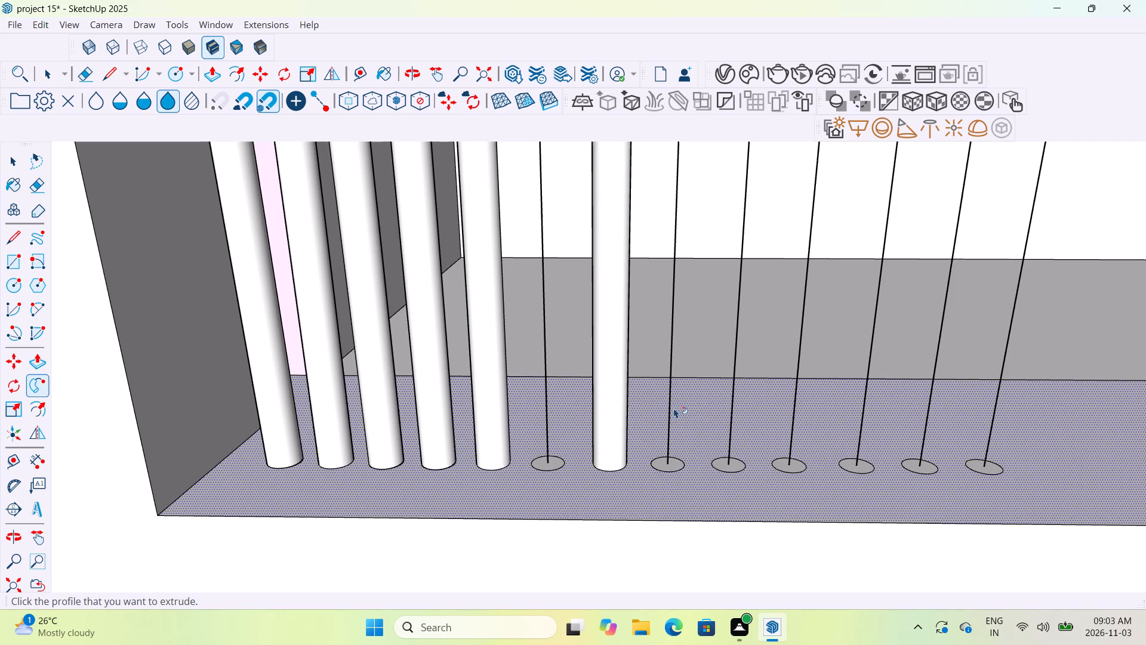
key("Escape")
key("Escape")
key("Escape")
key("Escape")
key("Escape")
Sweep the floor circle after the last baluster up its path line to the rail with Follow Me.
left_click(670, 465)
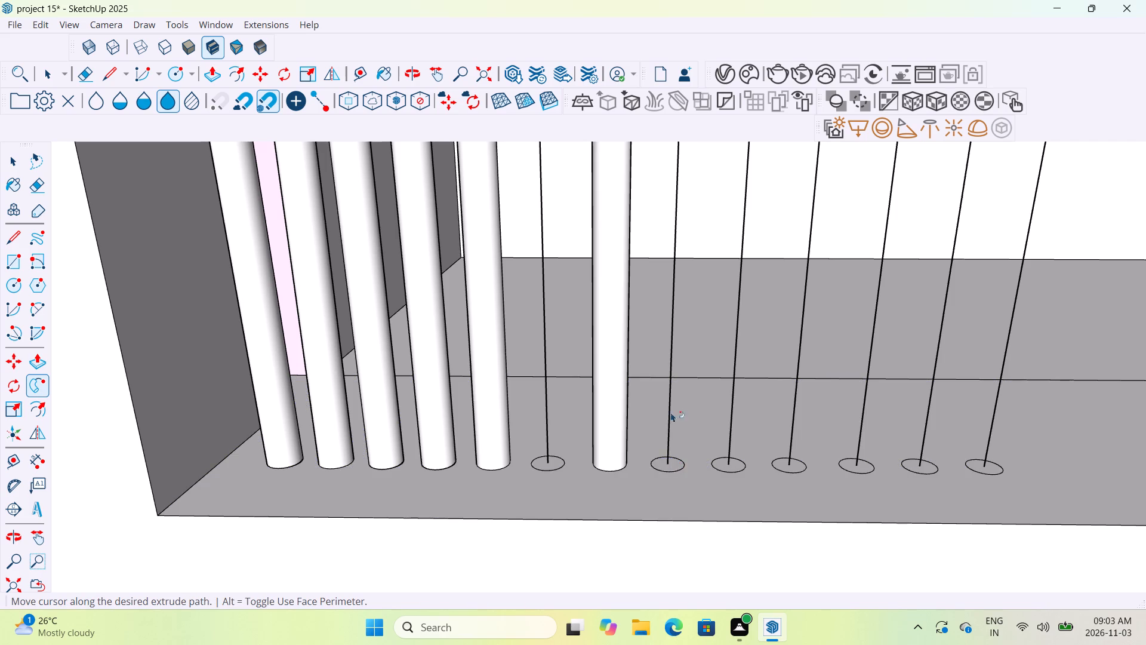
scroll(682, 363, "down", 7)
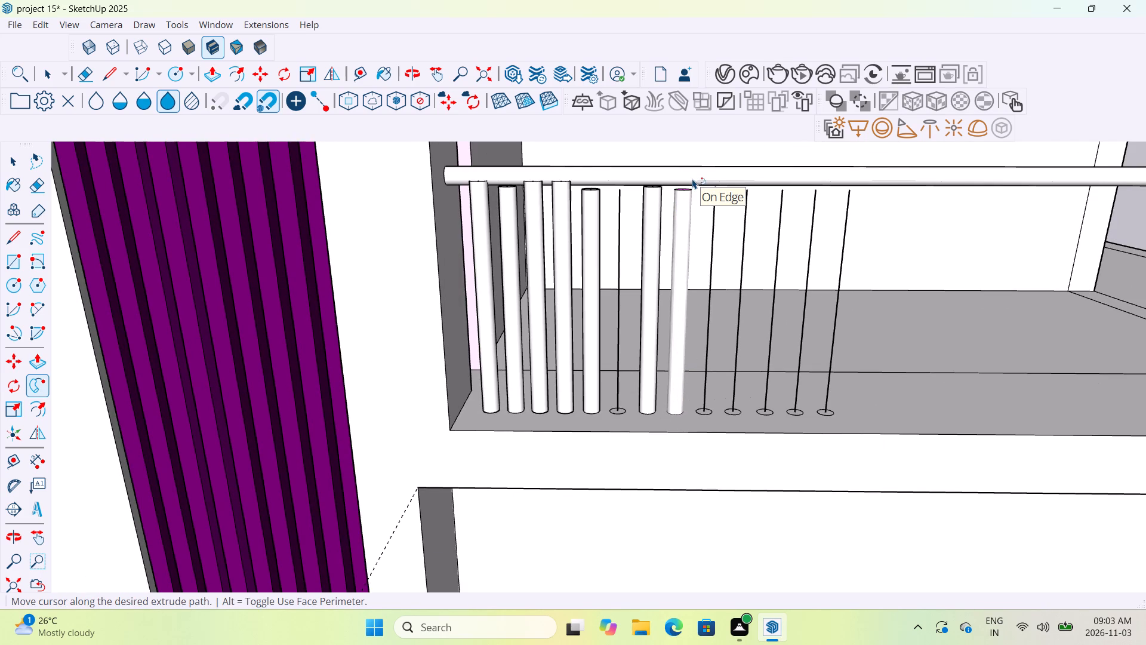
scroll(692, 179, "up", 4)
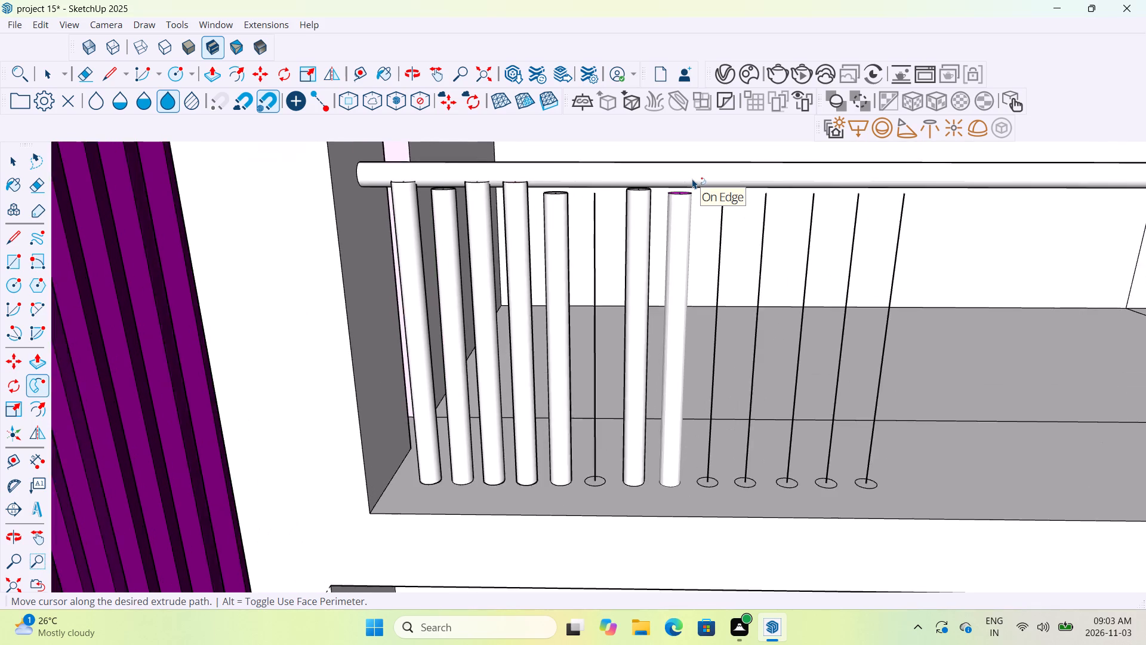
left_click(692, 179)
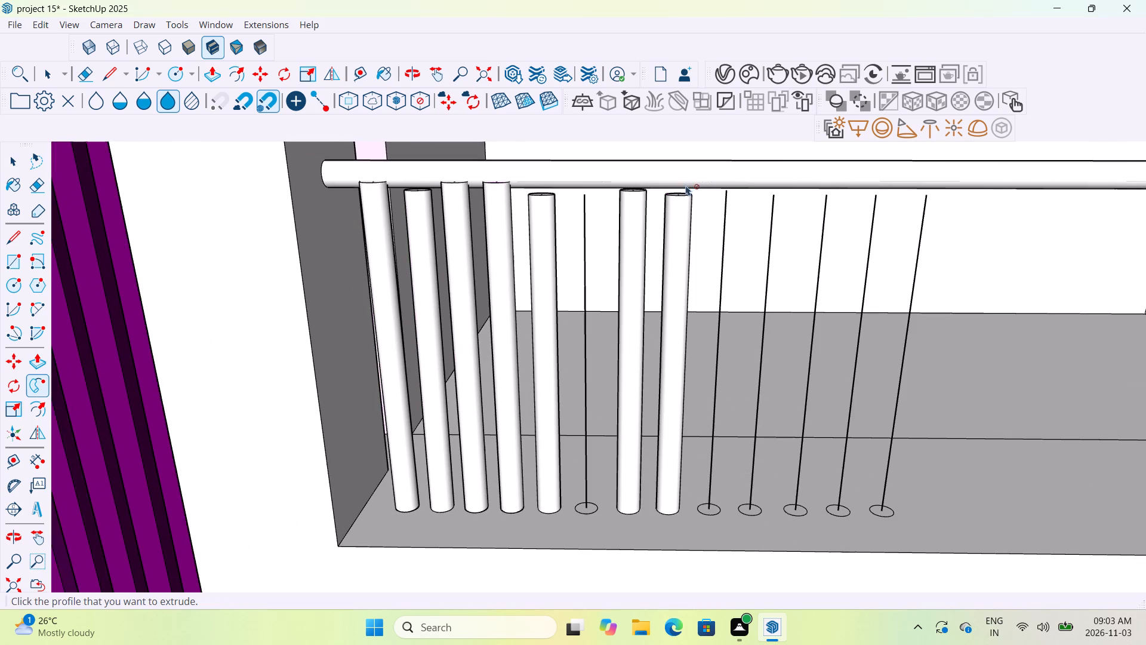
Push/Pull the top faces of the two balusters beyond the skipped circle and of the fifth baluster up into the rail.
middle_click_drag(680, 195, 686, 230)
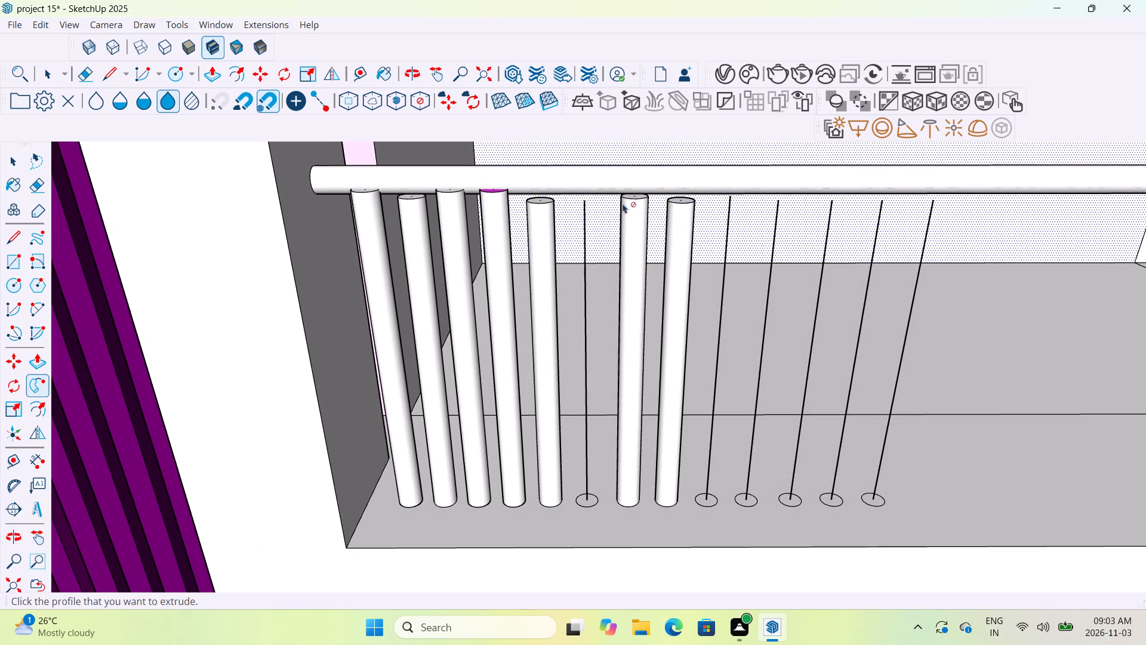
left_click(217, 73)
scroll(672, 204, "up", 5)
middle_click_drag(679, 198, 680, 209)
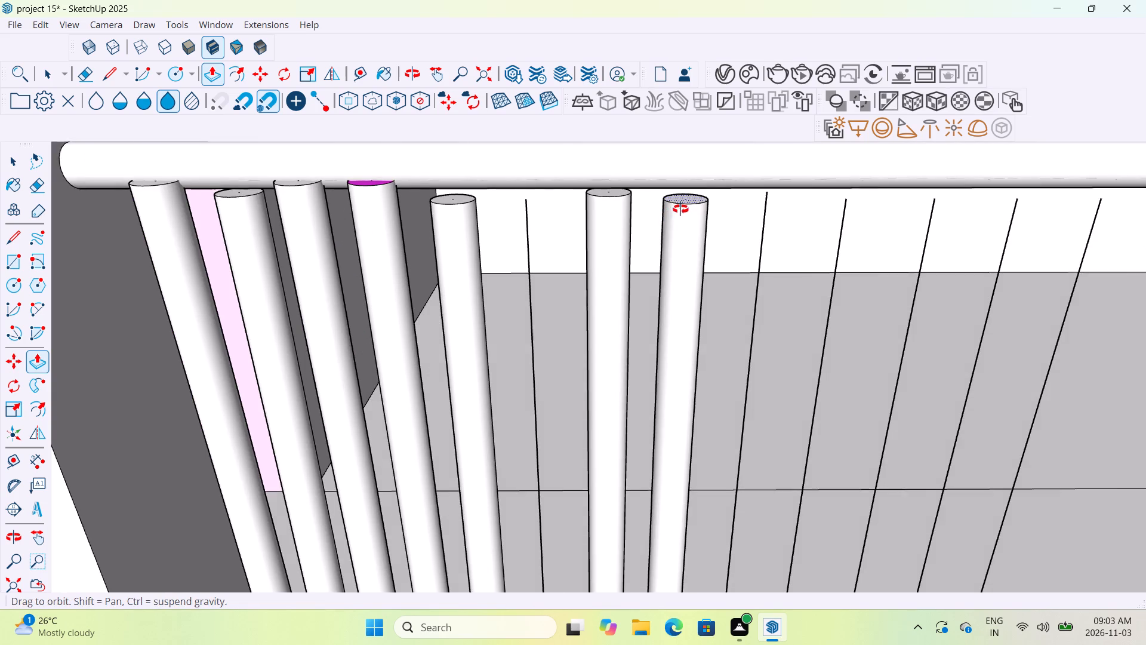
middle_click_drag(680, 209, 681, 222)
left_click(690, 191)
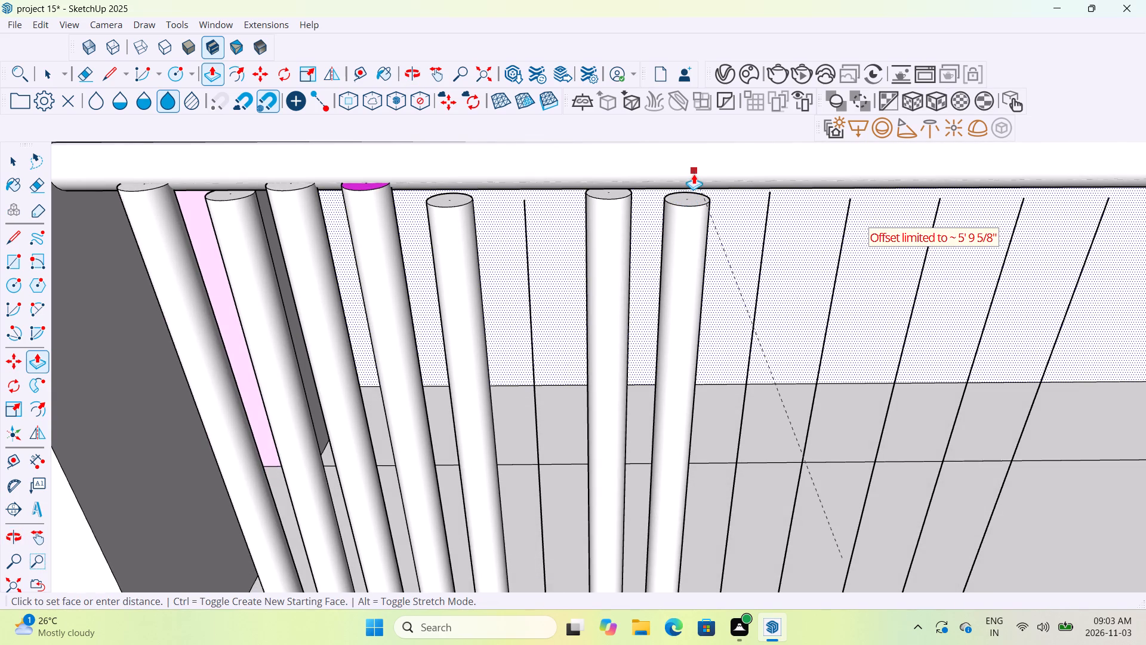
key("Escape")
scroll(684, 188, "up", 8)
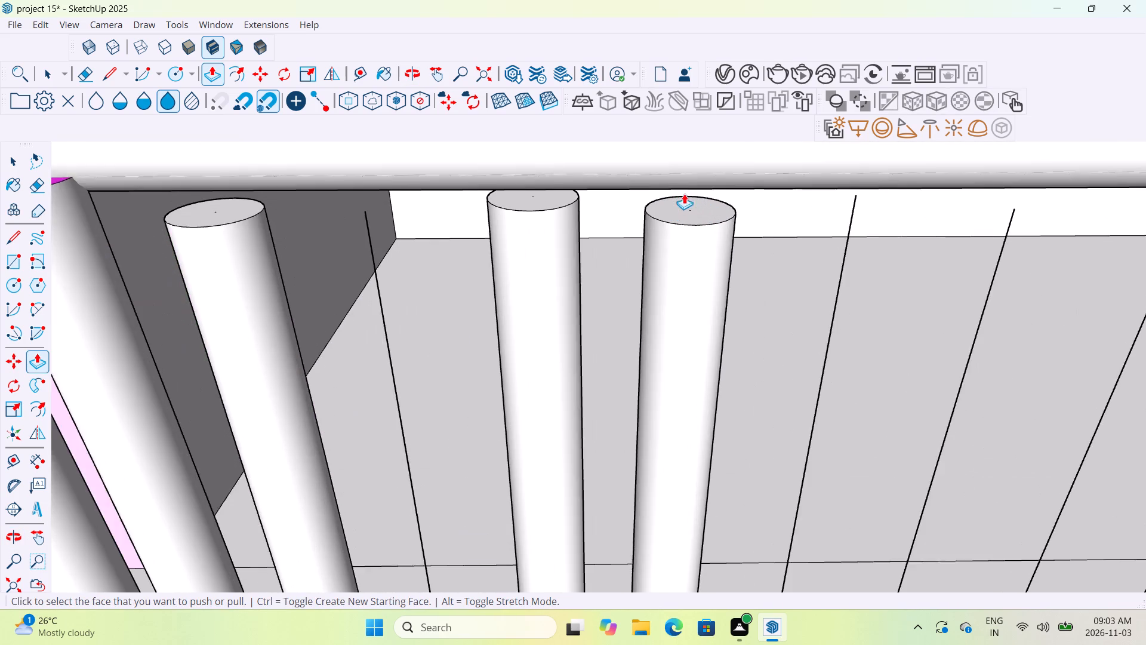
left_click(683, 207)
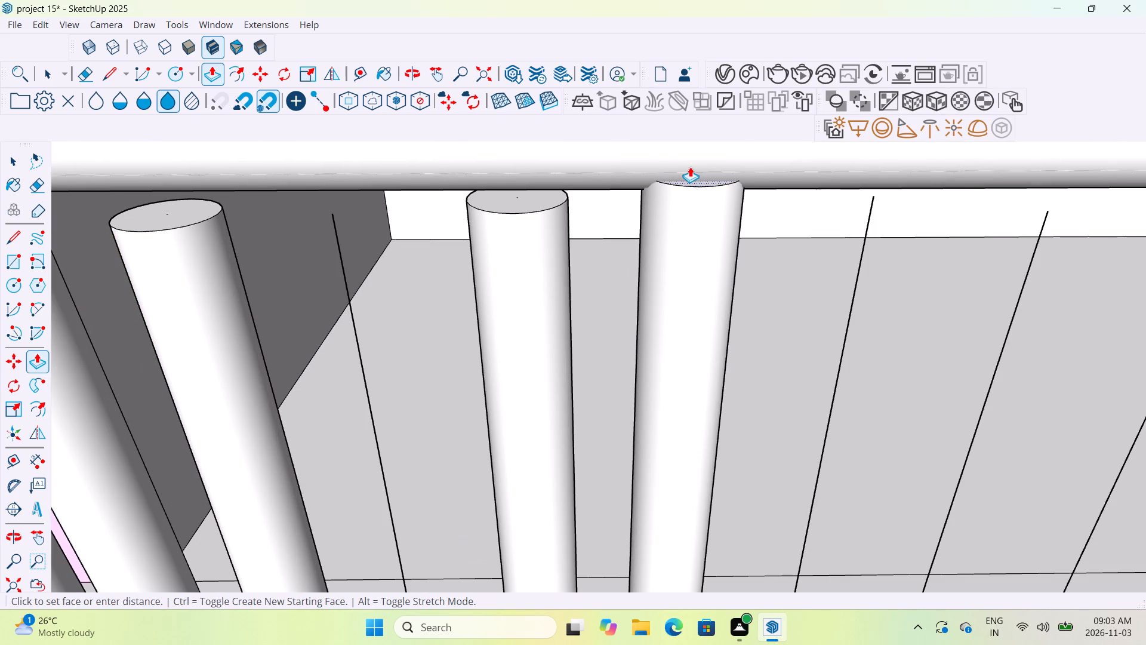
left_click(690, 167)
left_click(536, 192)
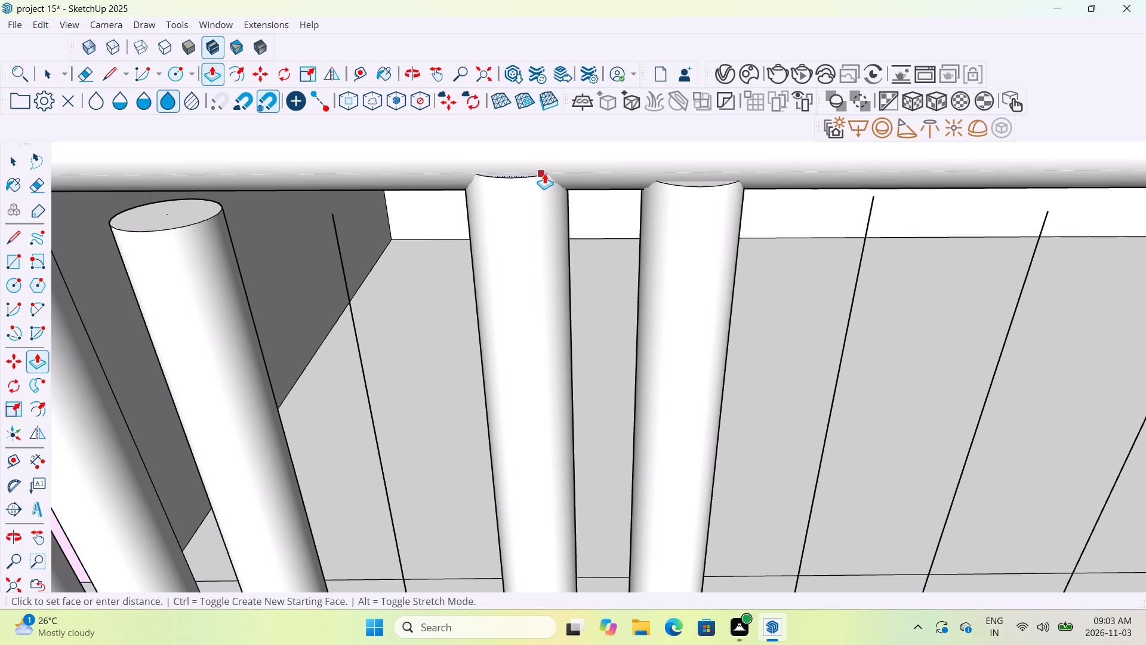
left_click(541, 176)
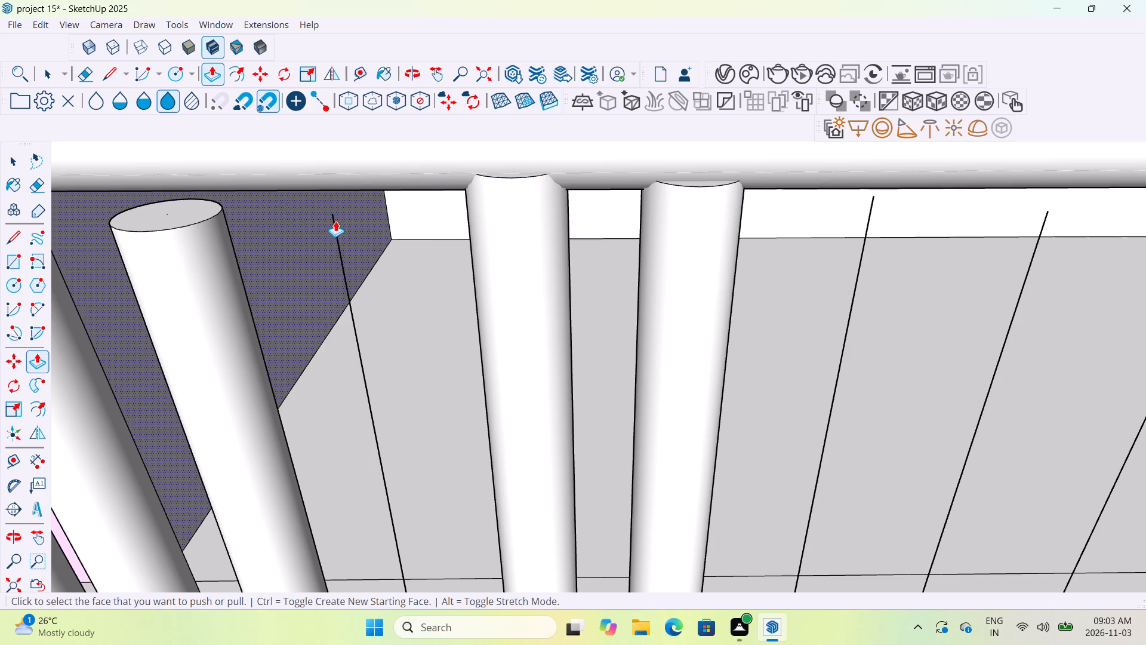
left_click(159, 214)
left_click(159, 174)
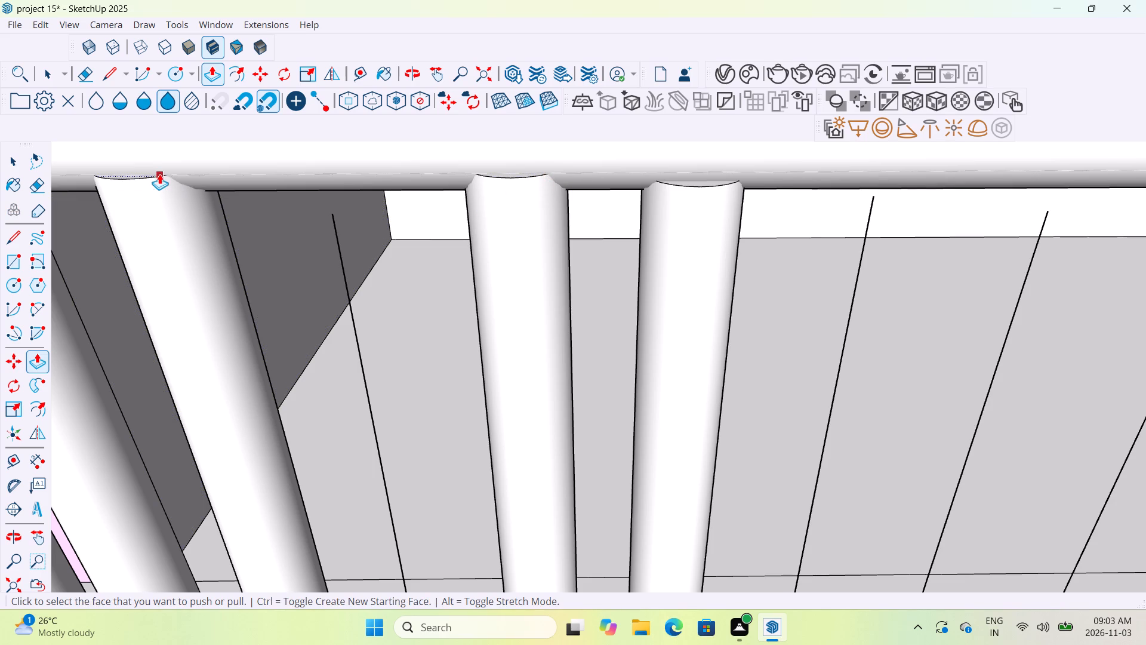
Push/Pull the top face of the second baluster from the wall end up into the rail.
scroll(463, 327, "down", 9)
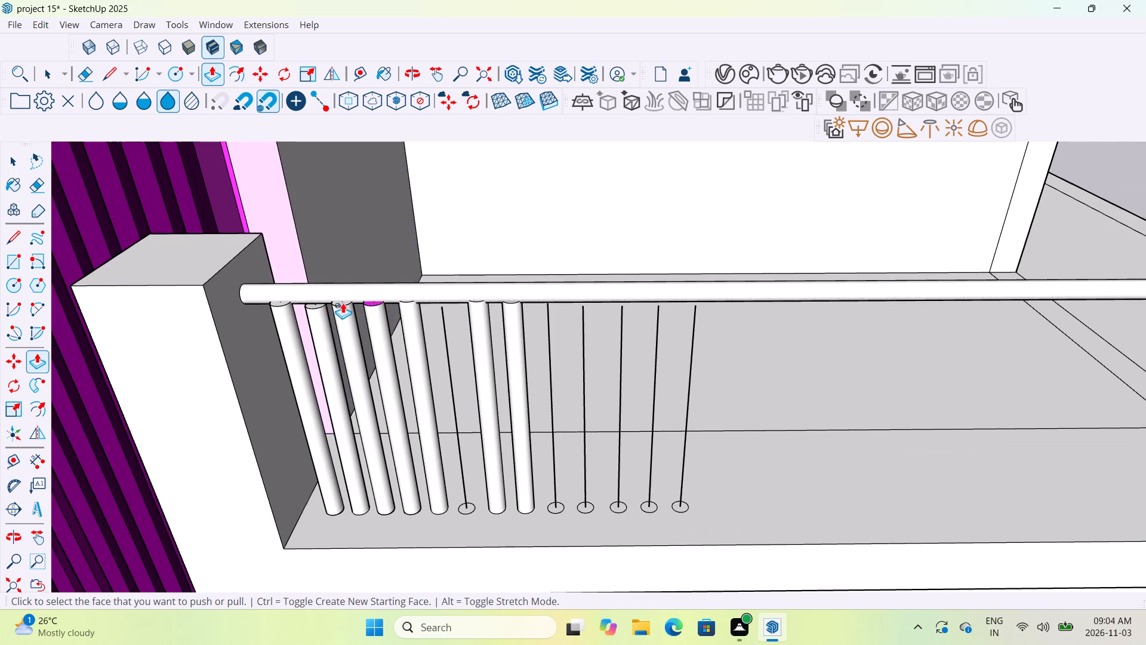
scroll(343, 303, "up", 11)
scroll(252, 303, "up", 4)
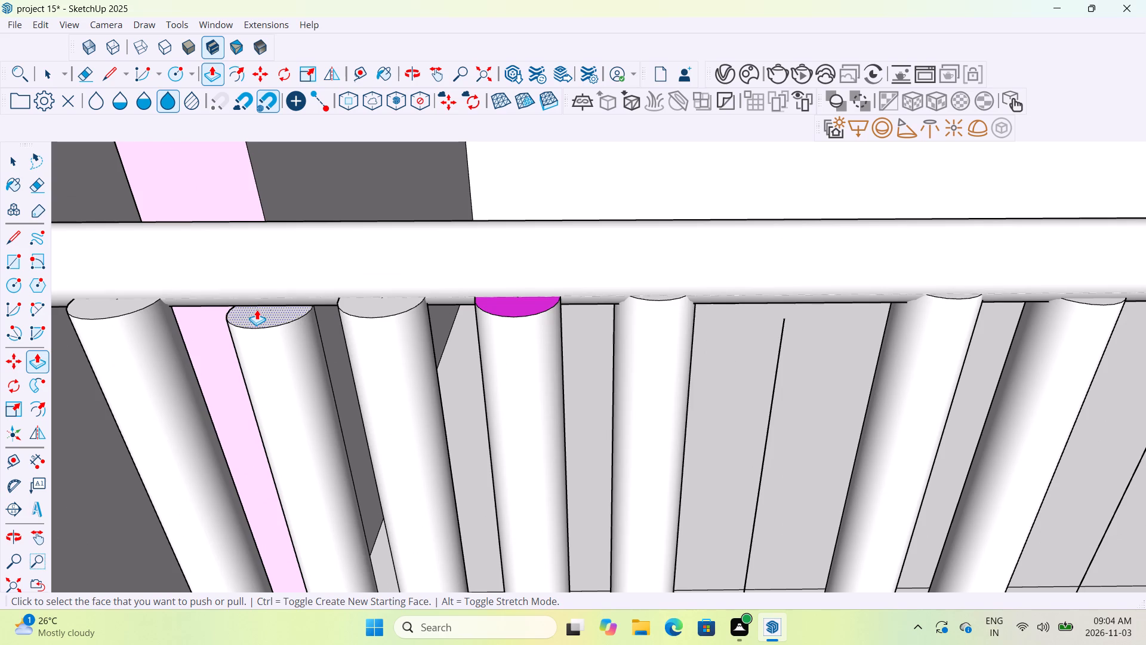
left_click(257, 309)
left_click(260, 284)
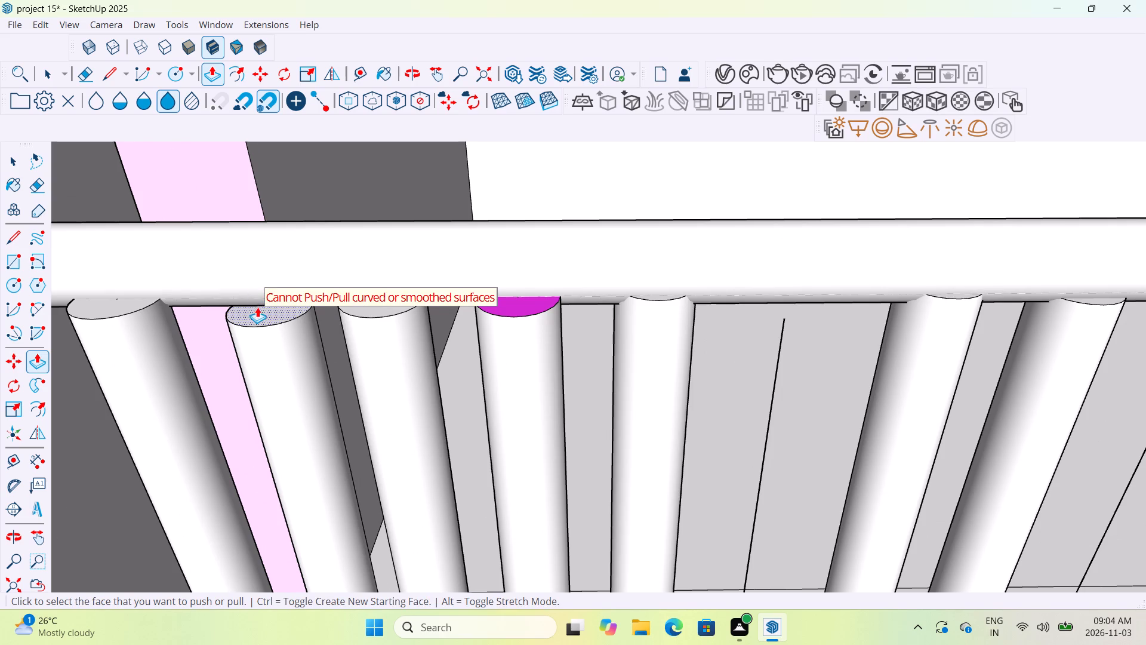
key("Escape")
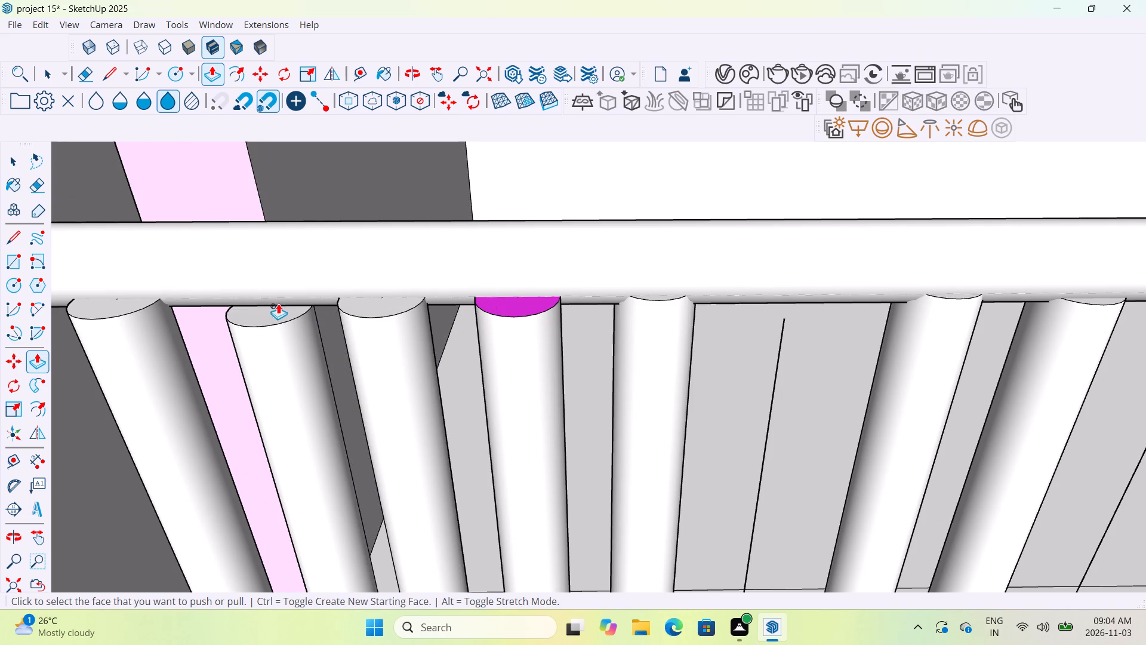
left_click(270, 309)
left_click(272, 293)
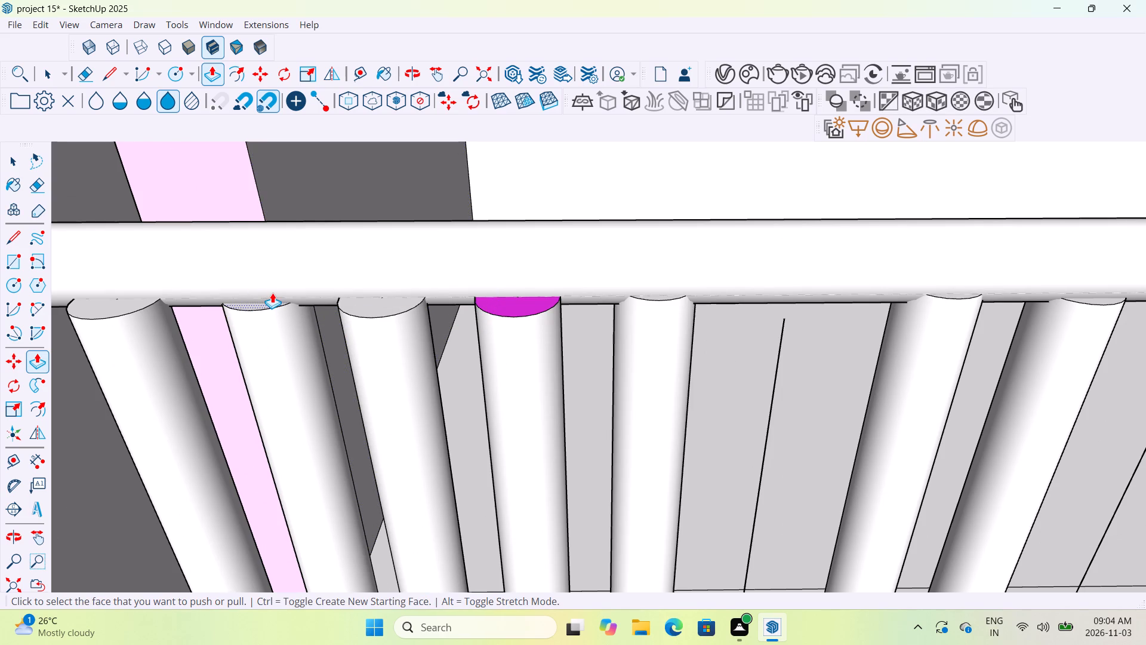
key("Escape")
Push/Pull the skipped floor circle between the fifth and seventh balusters up into the round rail.
scroll(549, 386, "down", 13)
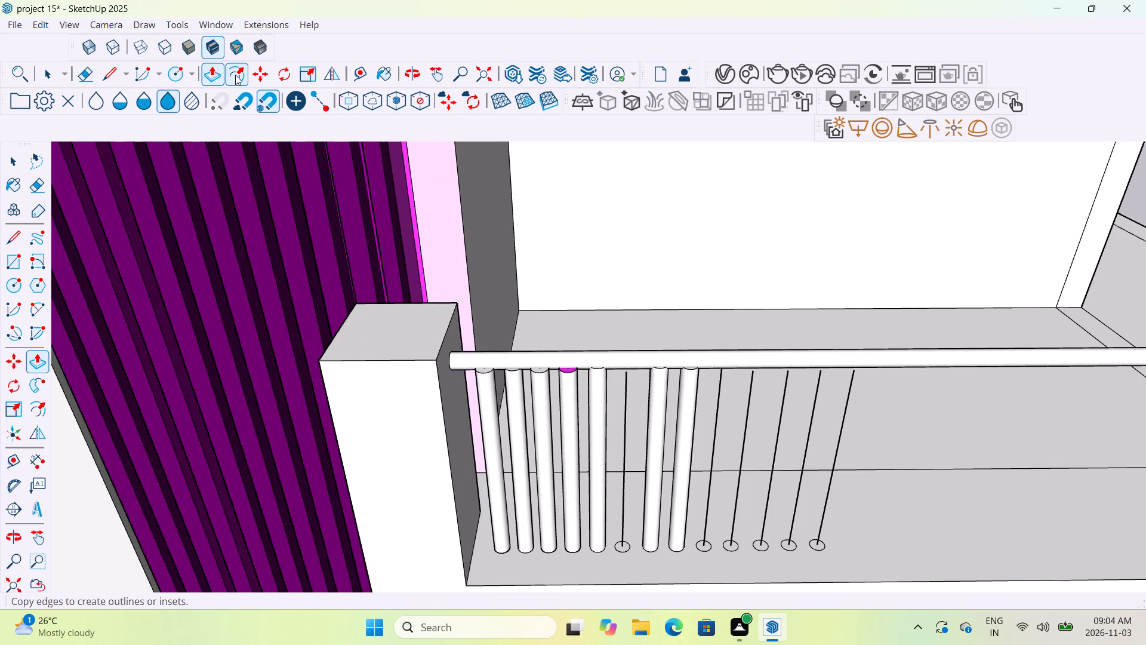
scroll(632, 541, "up", 12)
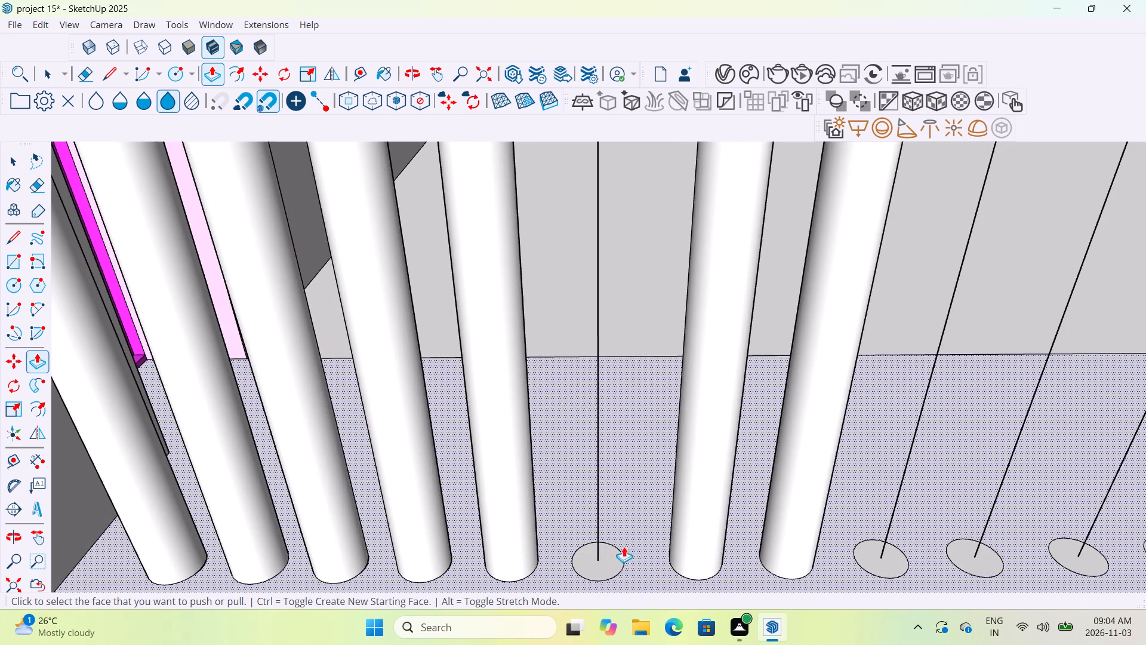
left_click(613, 555)
scroll(620, 405, "down", 13)
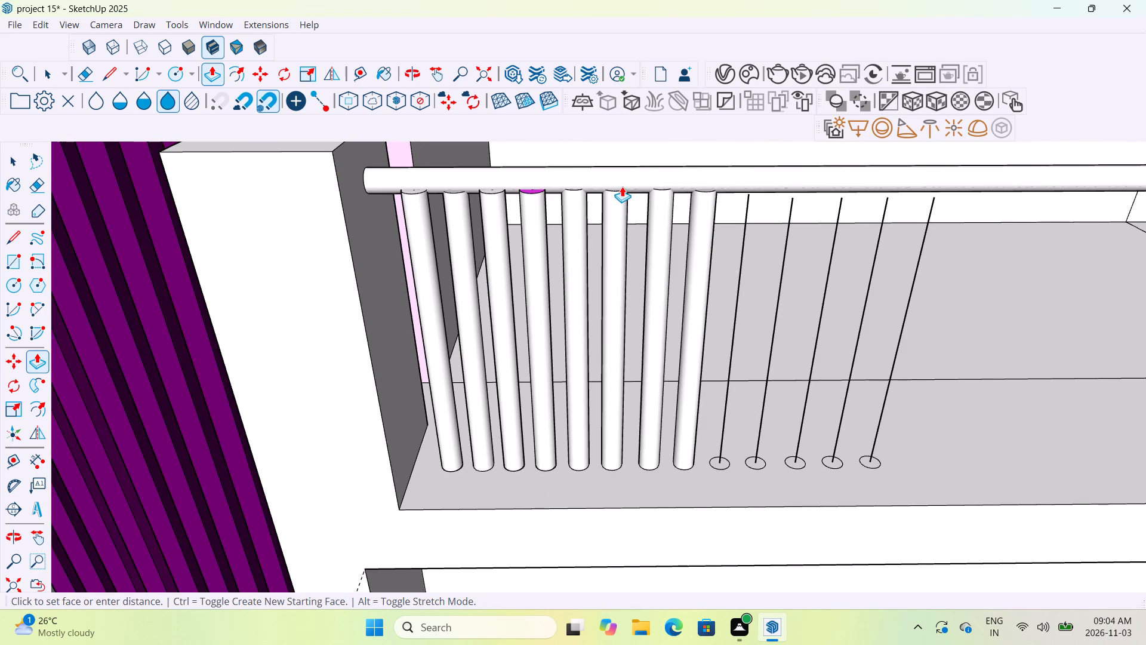
left_click(622, 186)
Push/Pull the first of the five remaining floor circles, next to the eighth baluster, up into the rail.
scroll(725, 457, "up", 4)
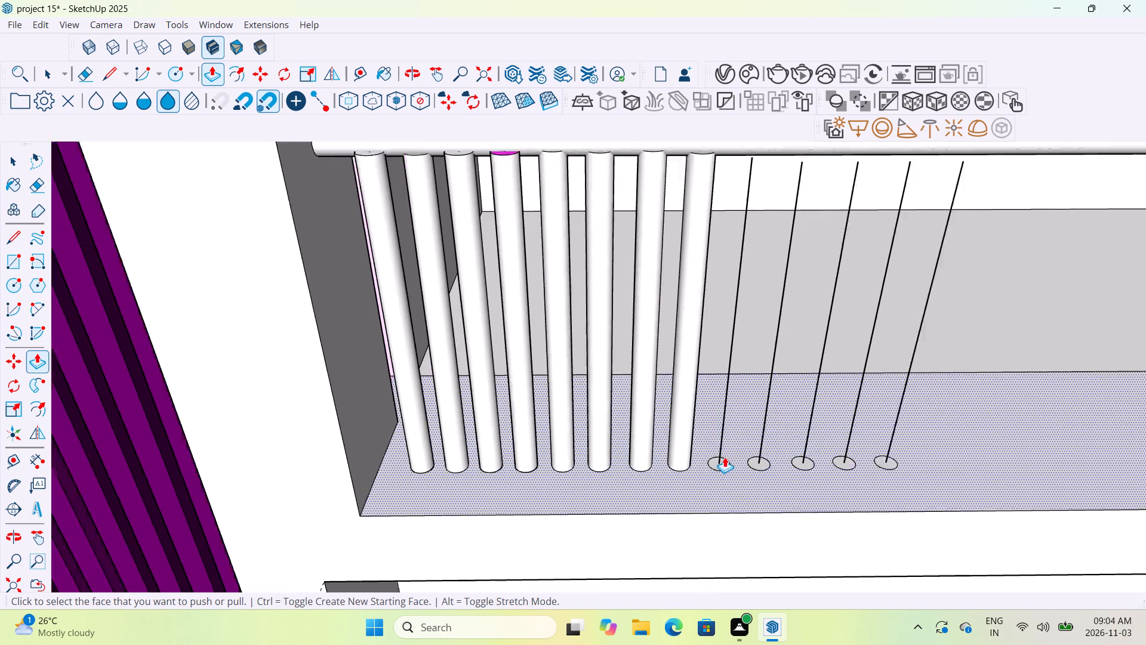
scroll(725, 457, "up", 7)
left_click(724, 471)
scroll(732, 320, "down", 14)
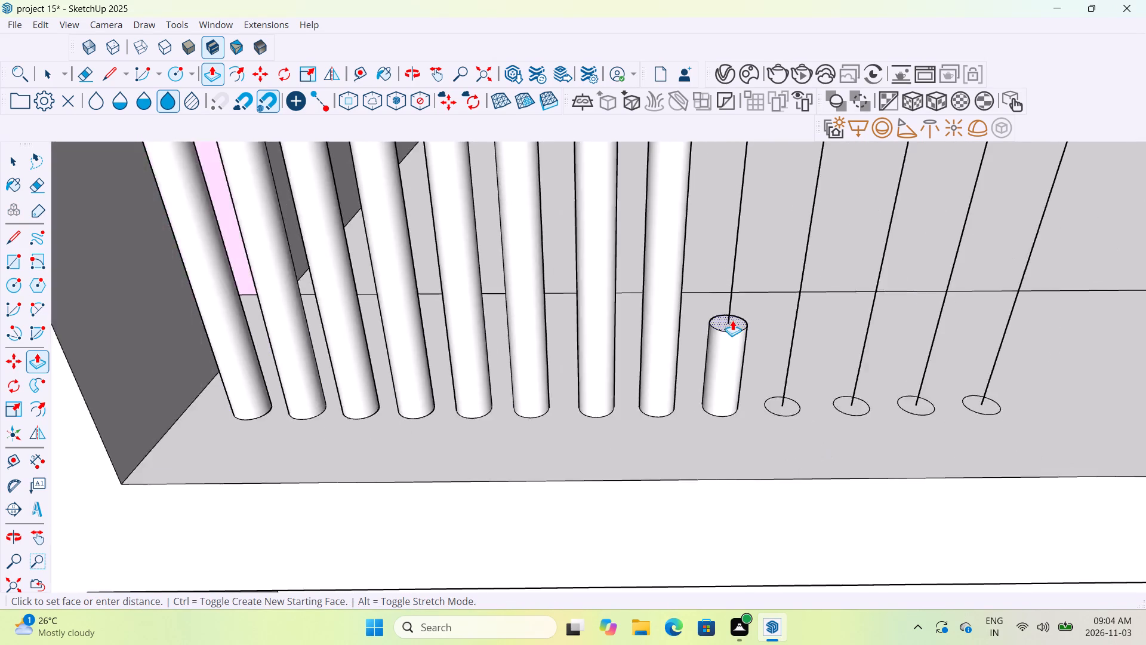
scroll(732, 320, "down", 13)
scroll(748, 225, "up", 6)
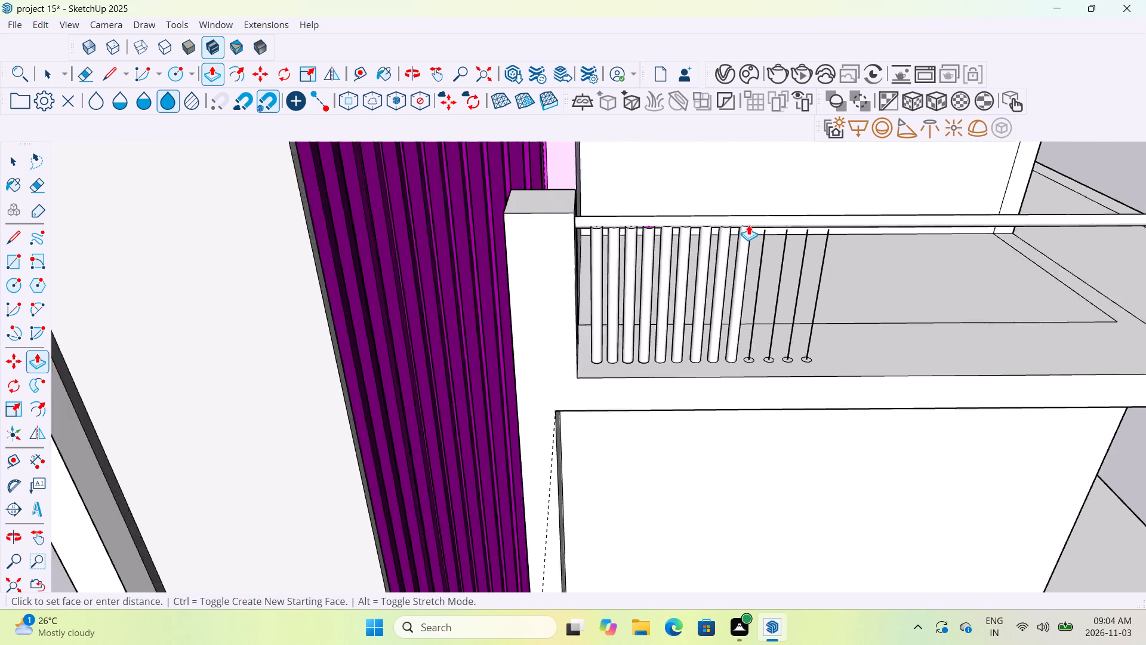
left_click(748, 220)
Push/Pull the floor circle next to the ninth baluster up into the round rail.
scroll(773, 407, "up", 9)
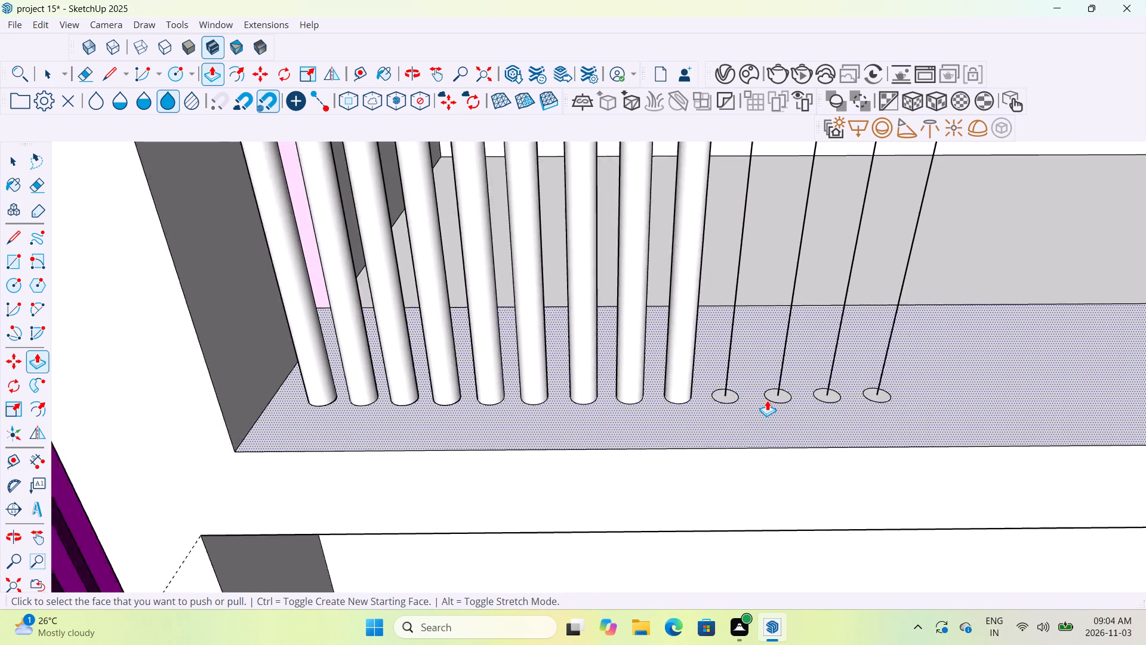
scroll(767, 400, "up", 2)
left_click(704, 391)
scroll(706, 309, "down", 7)
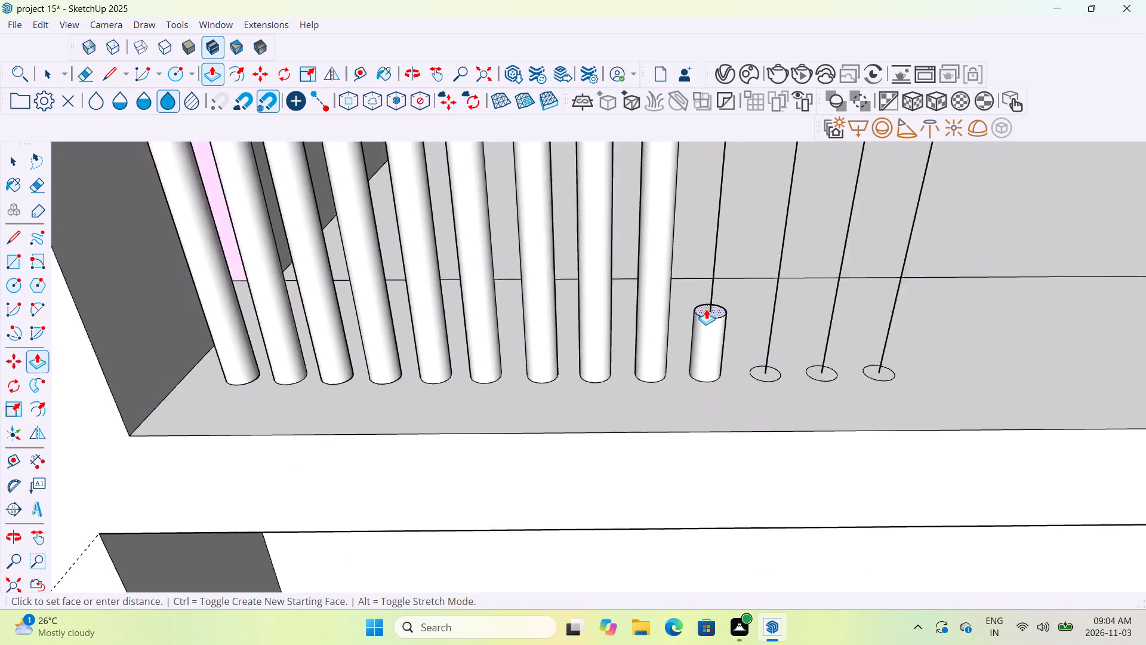
scroll(706, 309, "down", 13)
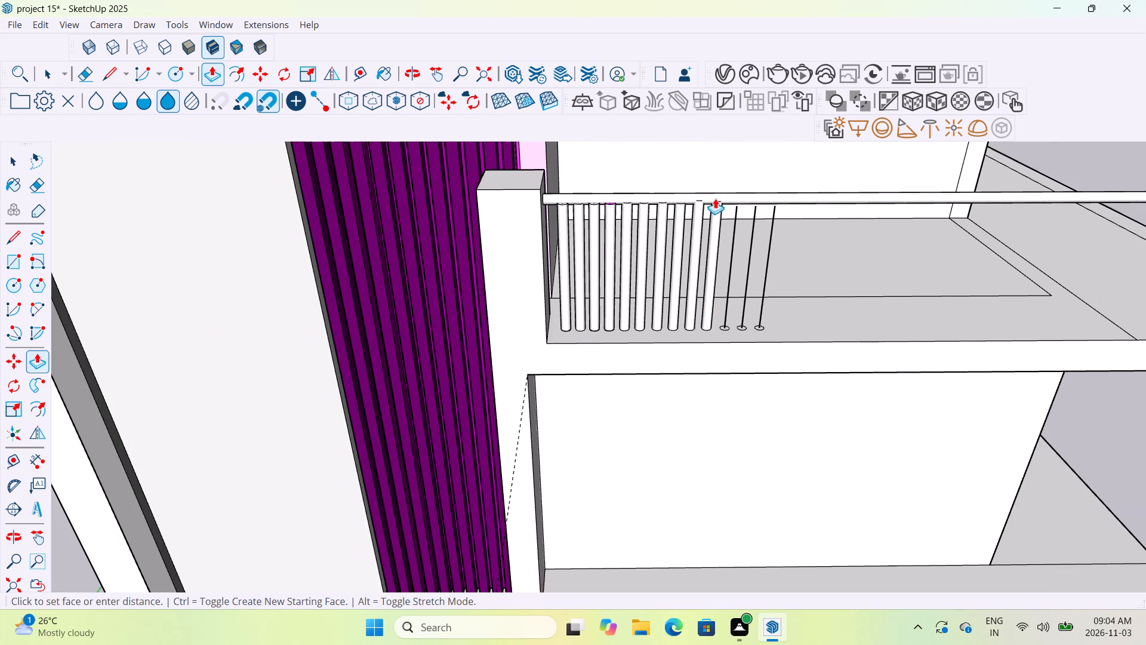
scroll(715, 198, "up", 4)
left_click(715, 198)
Push/Pull the floor circle next to the tenth baluster up into the round rail.
scroll(753, 363, "up", 6)
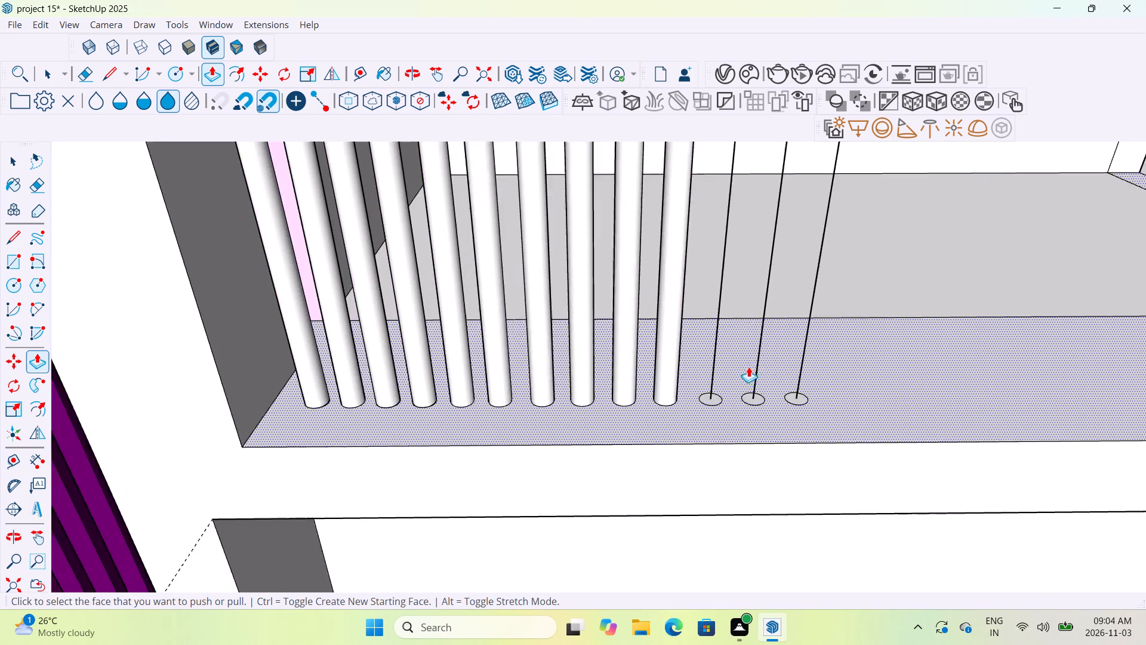
scroll(716, 389, "up", 5)
left_click(709, 409)
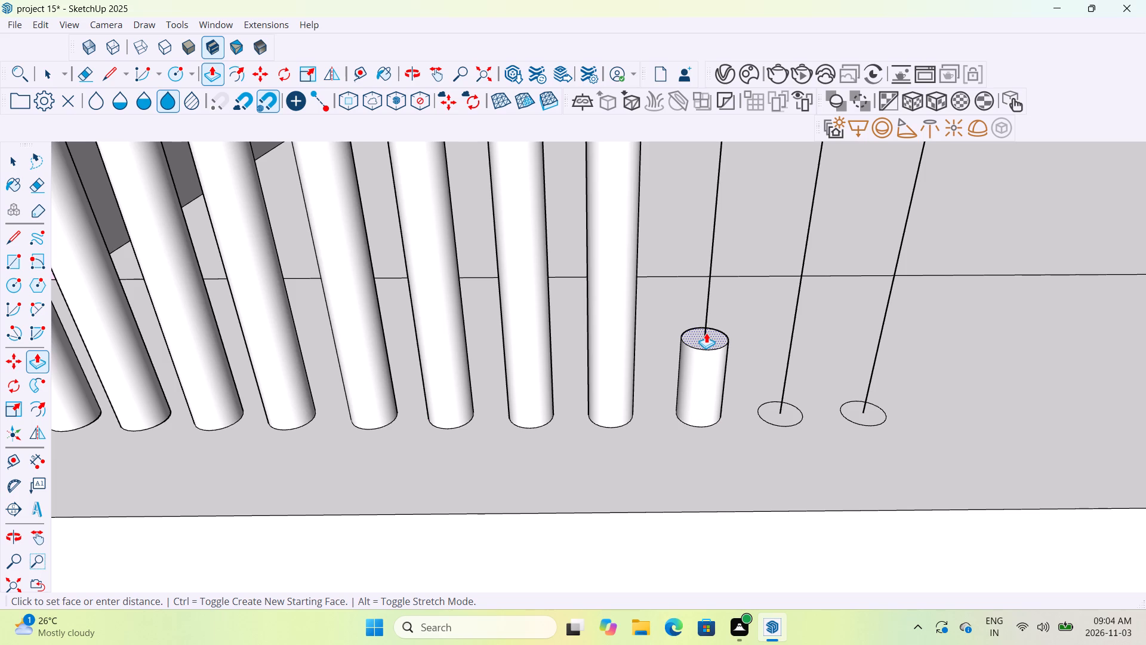
scroll(706, 333, "up", 4)
scroll(706, 333, "down", 4)
scroll(706, 333, "up", 1)
scroll(706, 333, "down", 7)
scroll(706, 333, "up", 1)
scroll(706, 333, "down", 5)
scroll(706, 333, "up", 1)
scroll(706, 333, "down", 15)
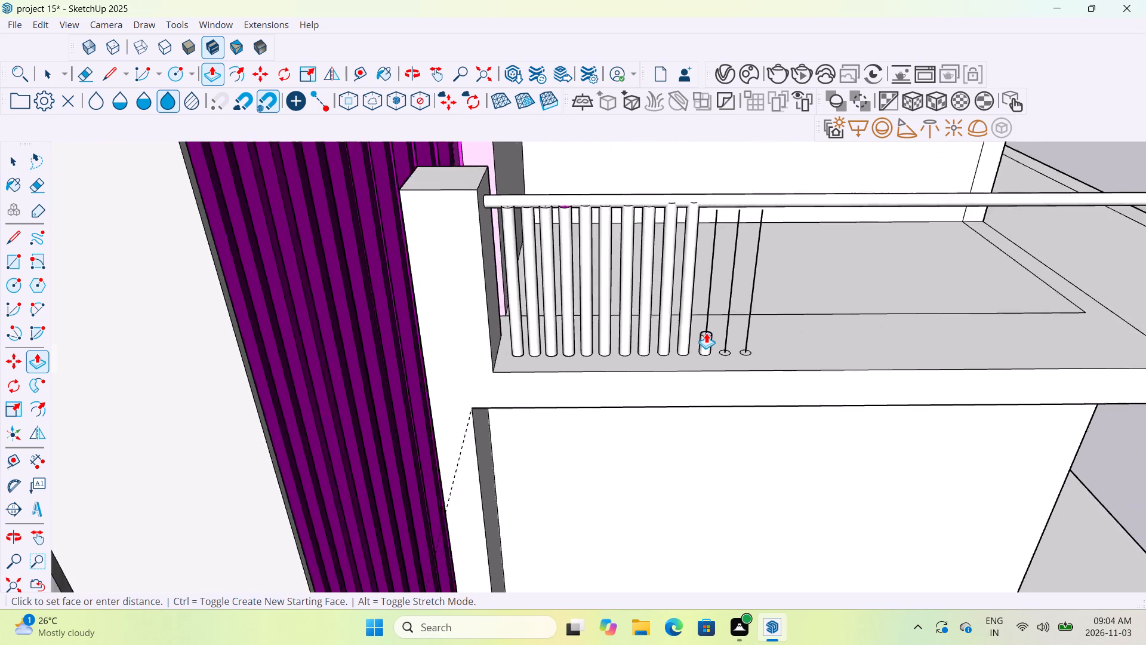
scroll(715, 241, "up", 6)
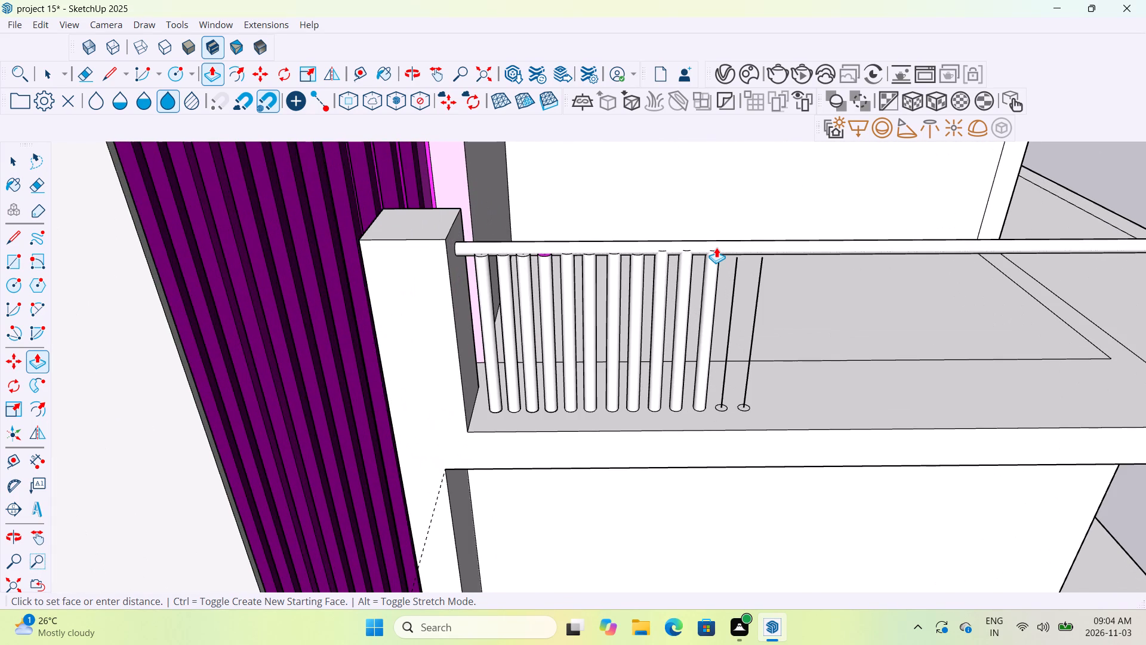
left_click(716, 247)
Push/Pull the floor circle next to the eleventh baluster up into the round rail.
scroll(728, 398, "up", 13)
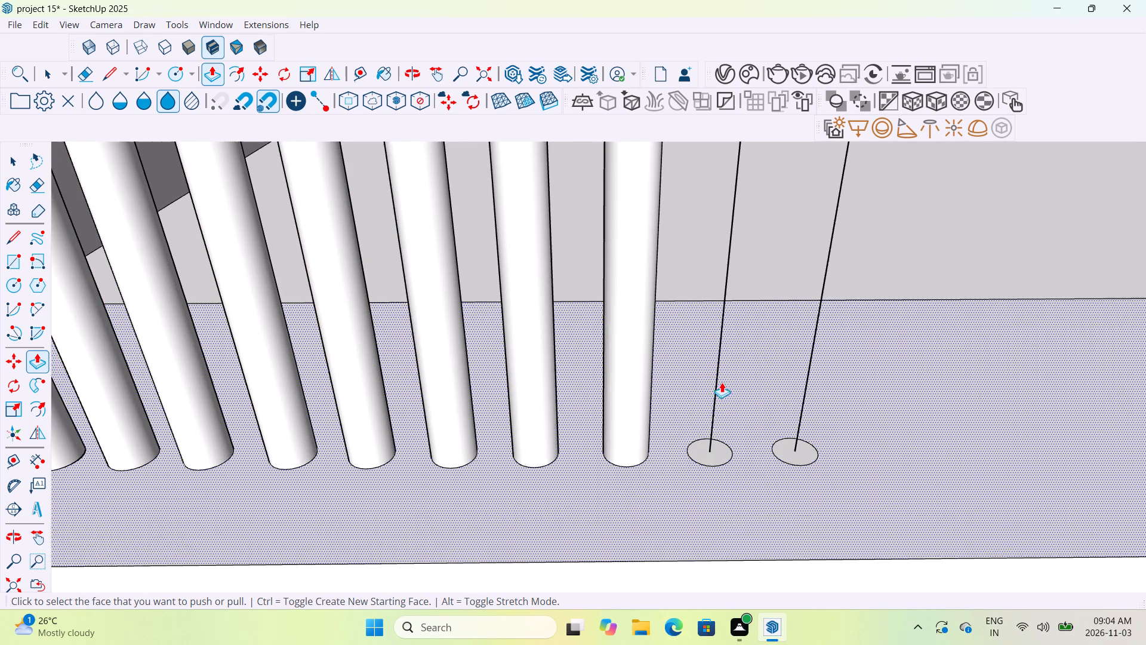
left_click(706, 447)
scroll(712, 336, "down", 10)
scroll(713, 330, "up", 1)
scroll(713, 330, "down", 7)
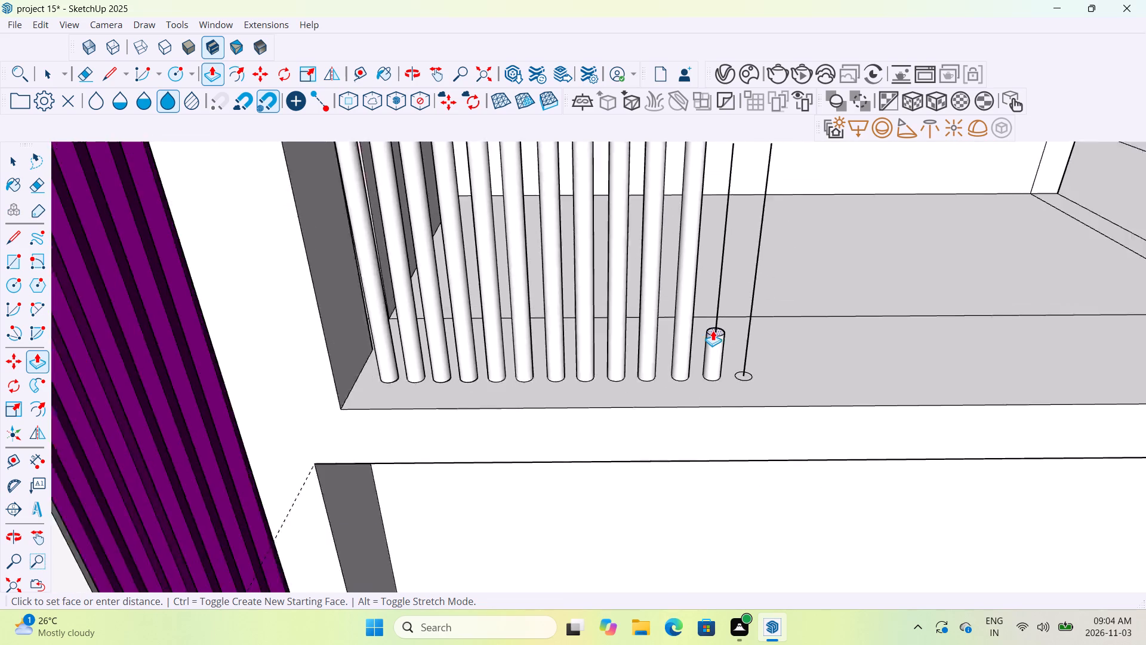
scroll(713, 330, "down", 7)
scroll(725, 226, "up", 6)
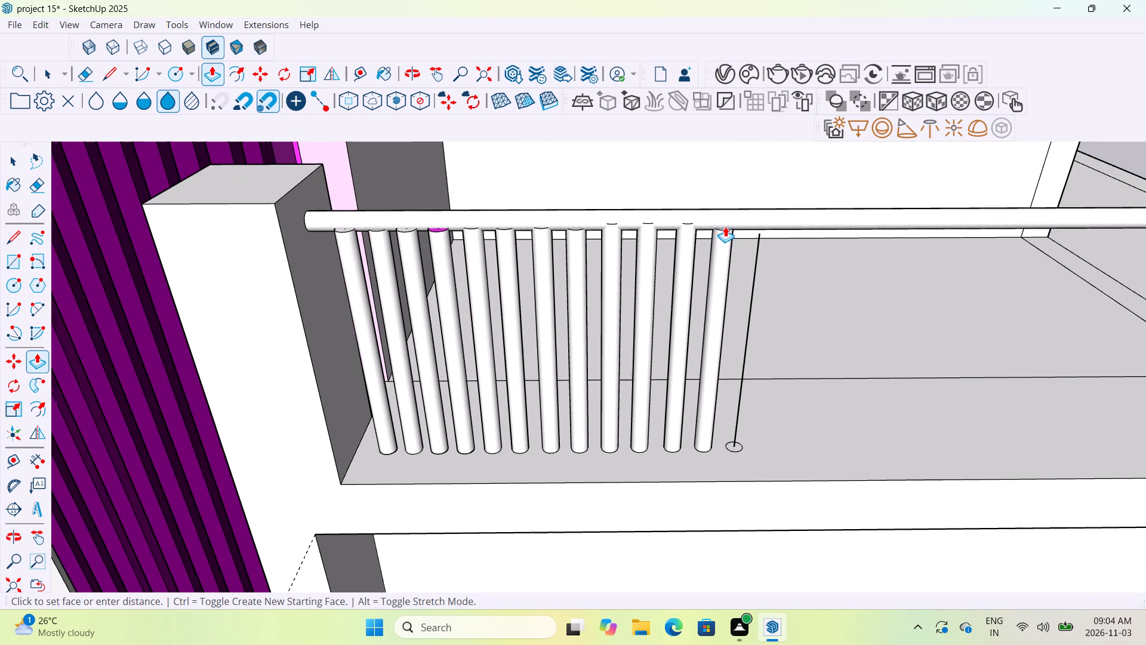
left_click(725, 220)
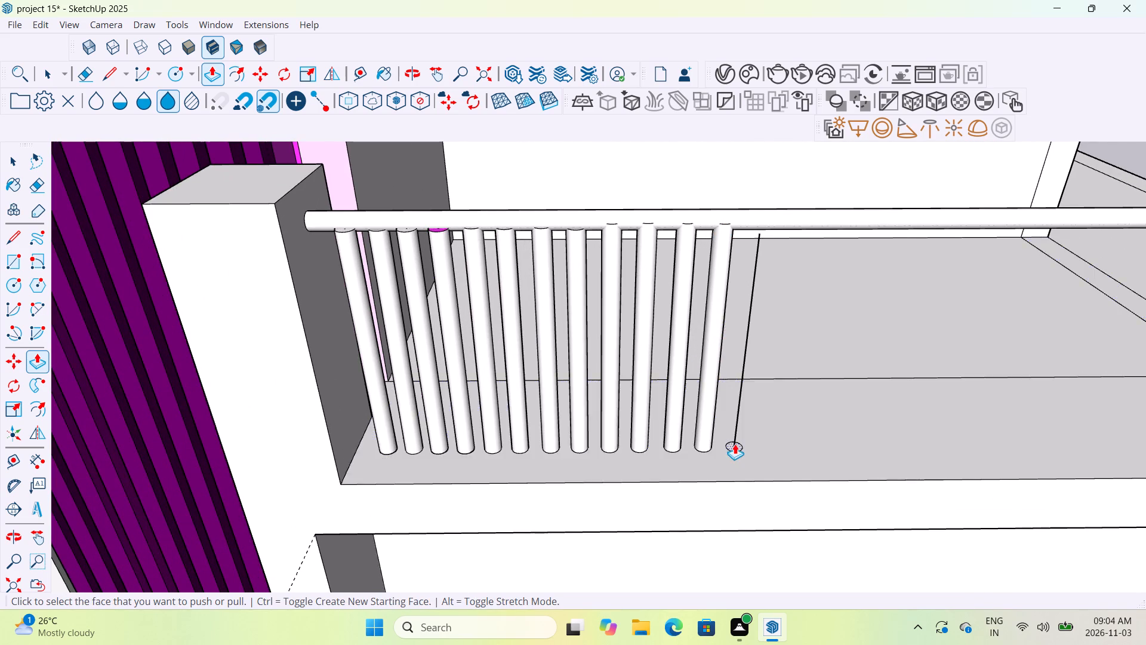
Push/Pull the last remaining floor circle up into the rail to form the thirteenth baluster, and end the command.
scroll(735, 444, "up", 11)
left_click(731, 453)
scroll(737, 365, "down", 20)
scroll(737, 365, "down", 9)
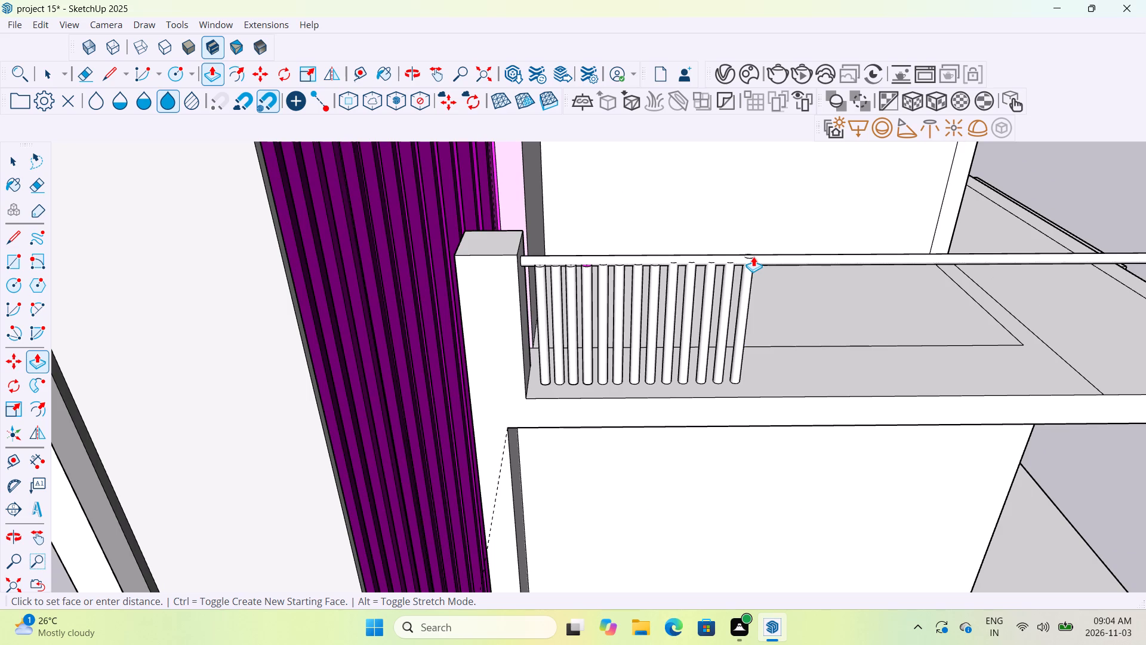
left_click(751, 260)
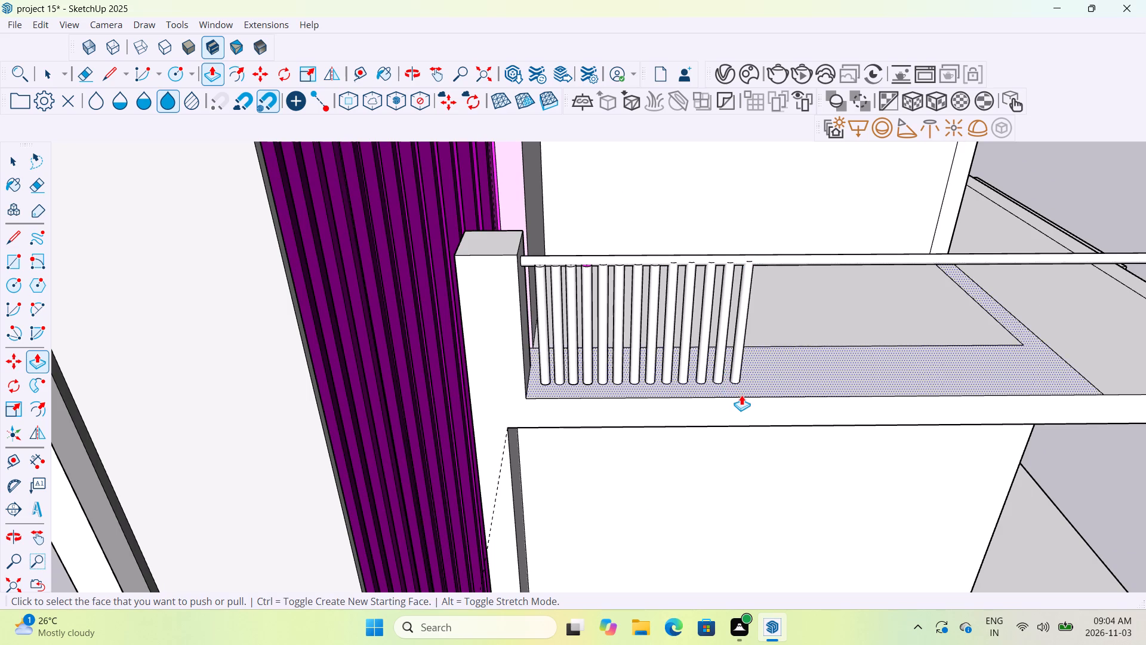
scroll(741, 395, "up", 10)
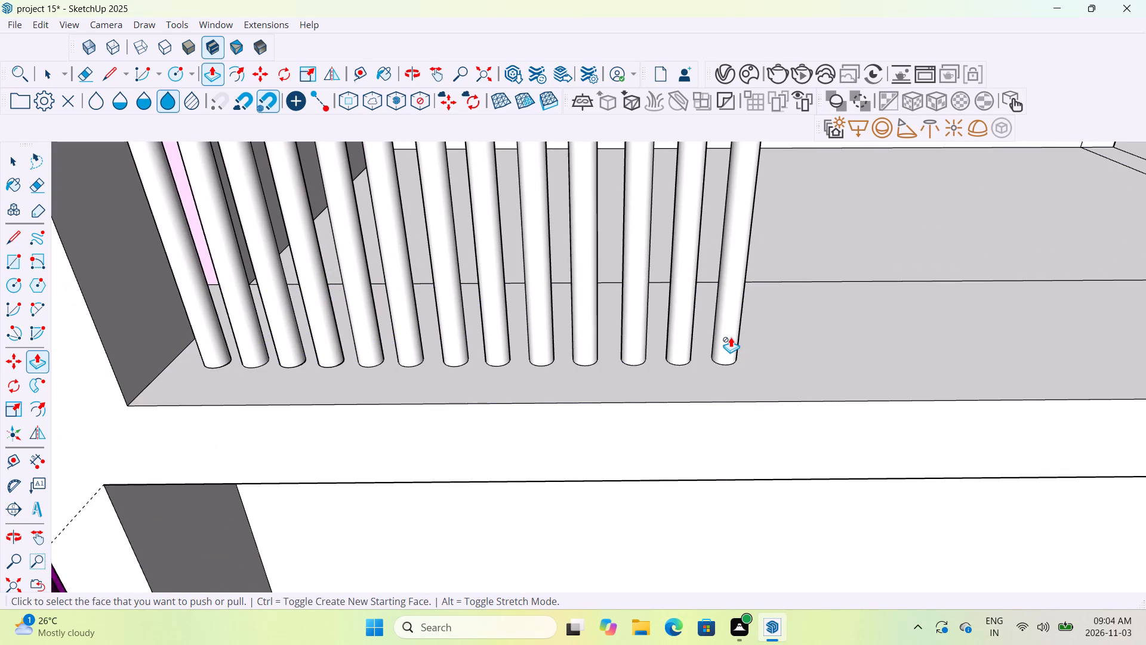
key("Escape")
key("Escape")
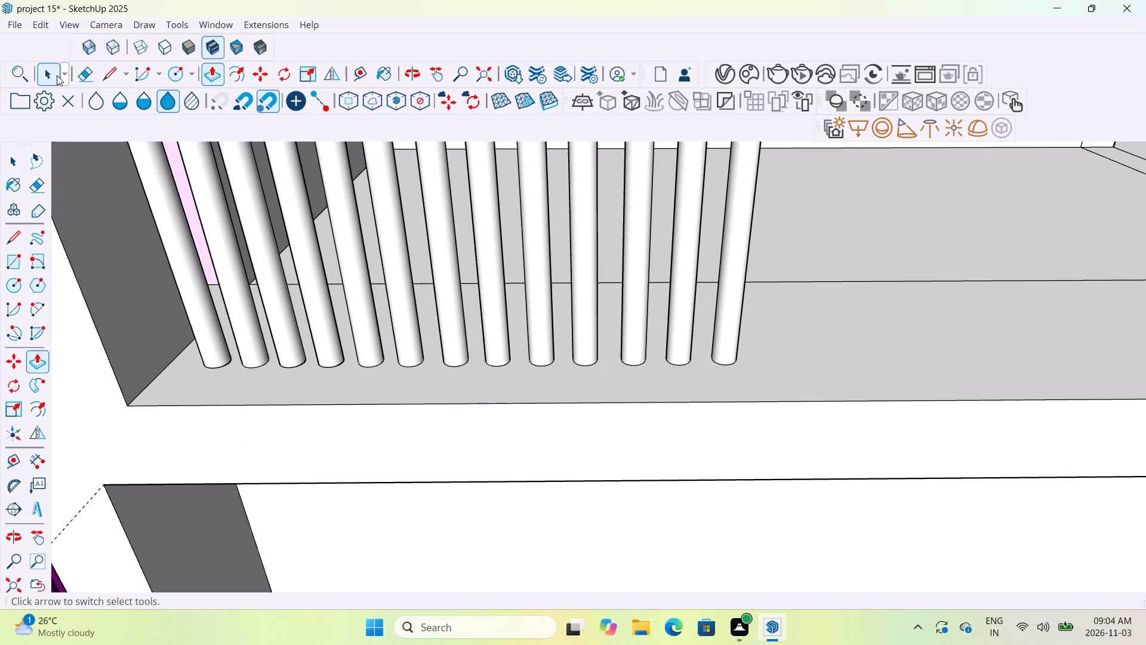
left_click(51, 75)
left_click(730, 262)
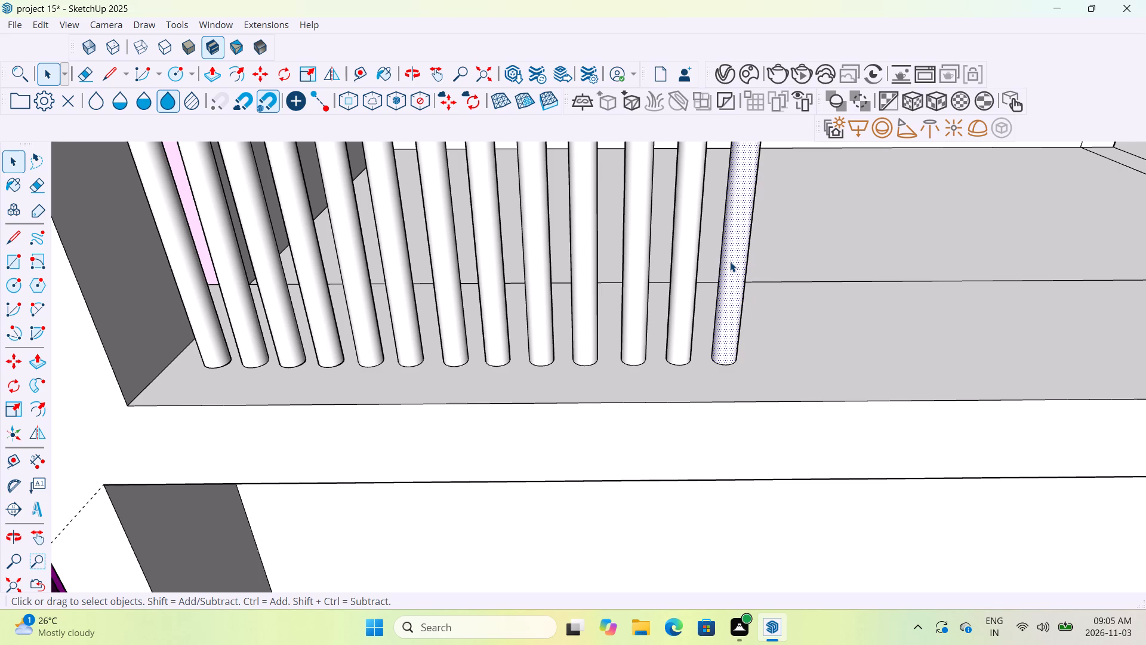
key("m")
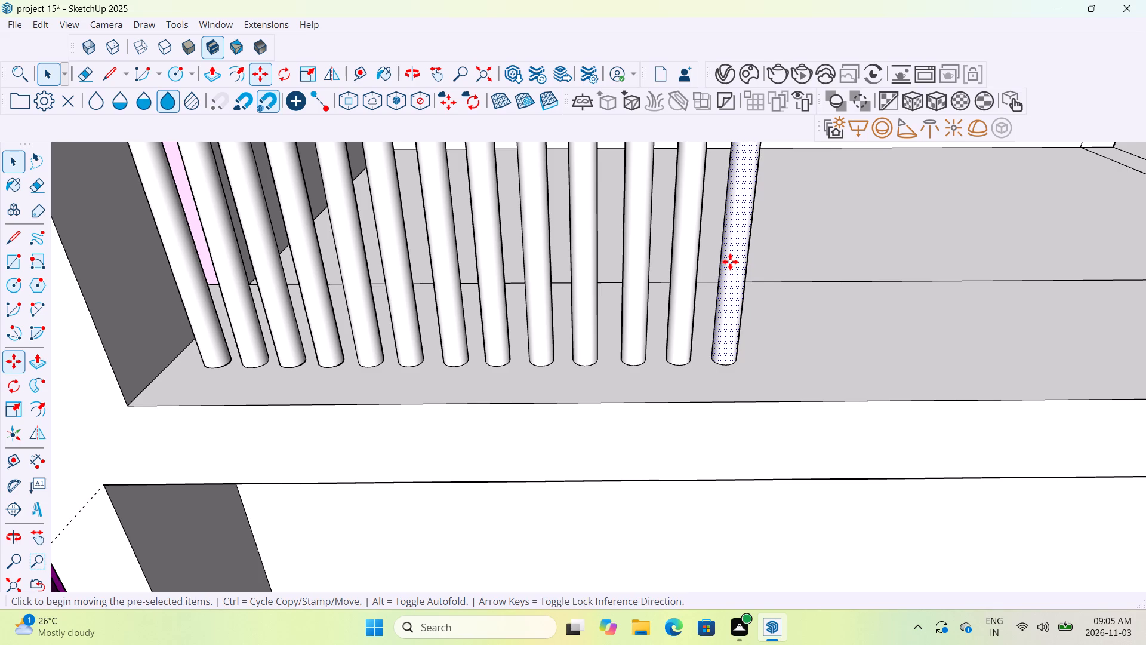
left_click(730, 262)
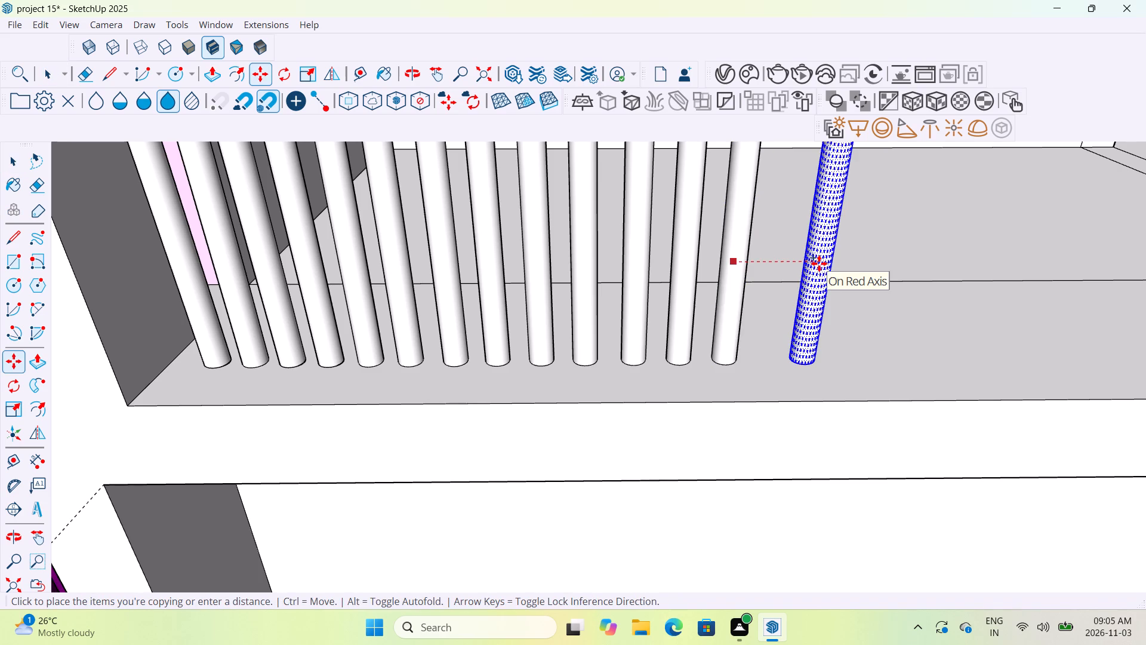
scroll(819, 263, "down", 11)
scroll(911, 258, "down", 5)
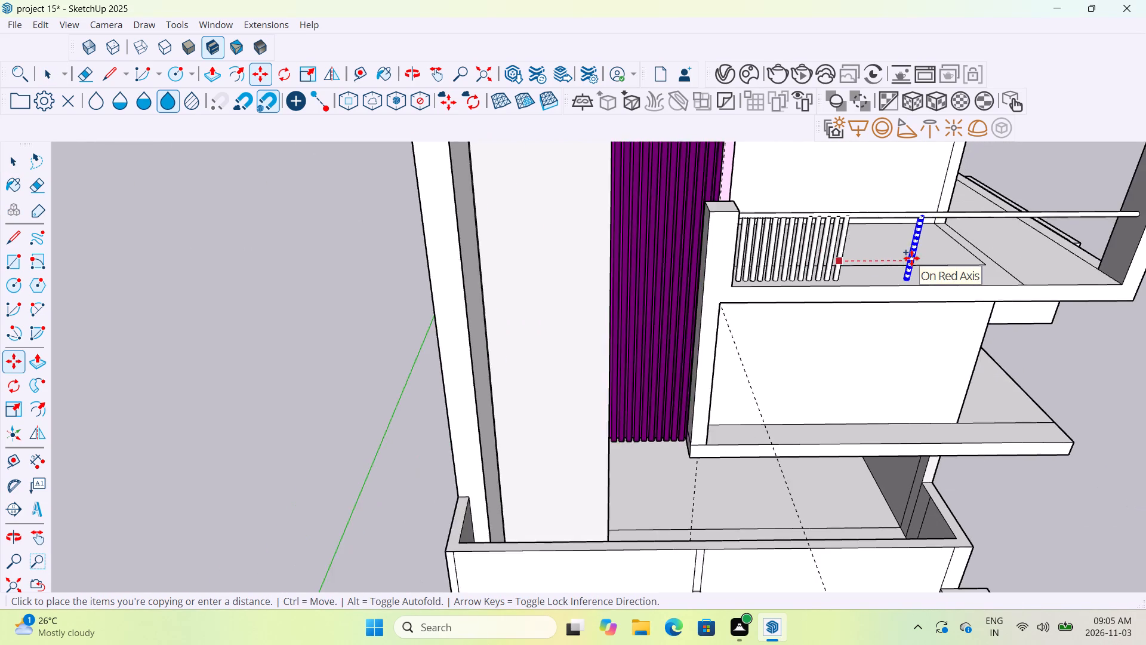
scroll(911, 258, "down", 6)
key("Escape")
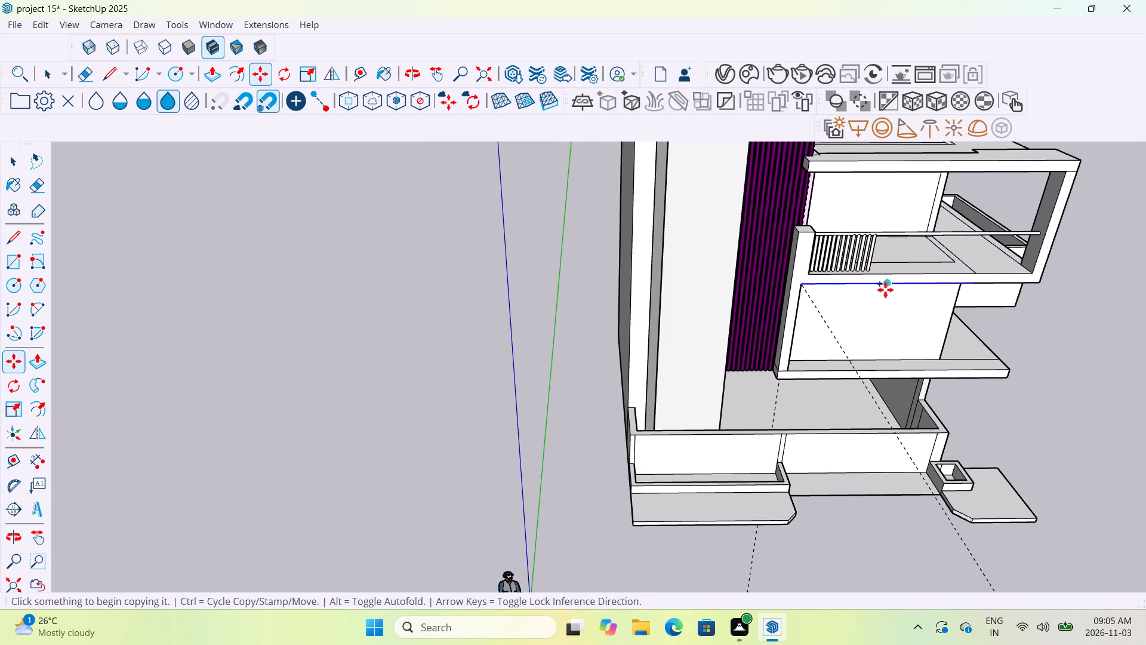
Examine the completed baluster row on the open room's front railing and the surrounding facade from several angles.
scroll(889, 294, "up", 5)
scroll(1003, 308, "down", 6)
middle_click_drag(1085, 354, 963, 354)
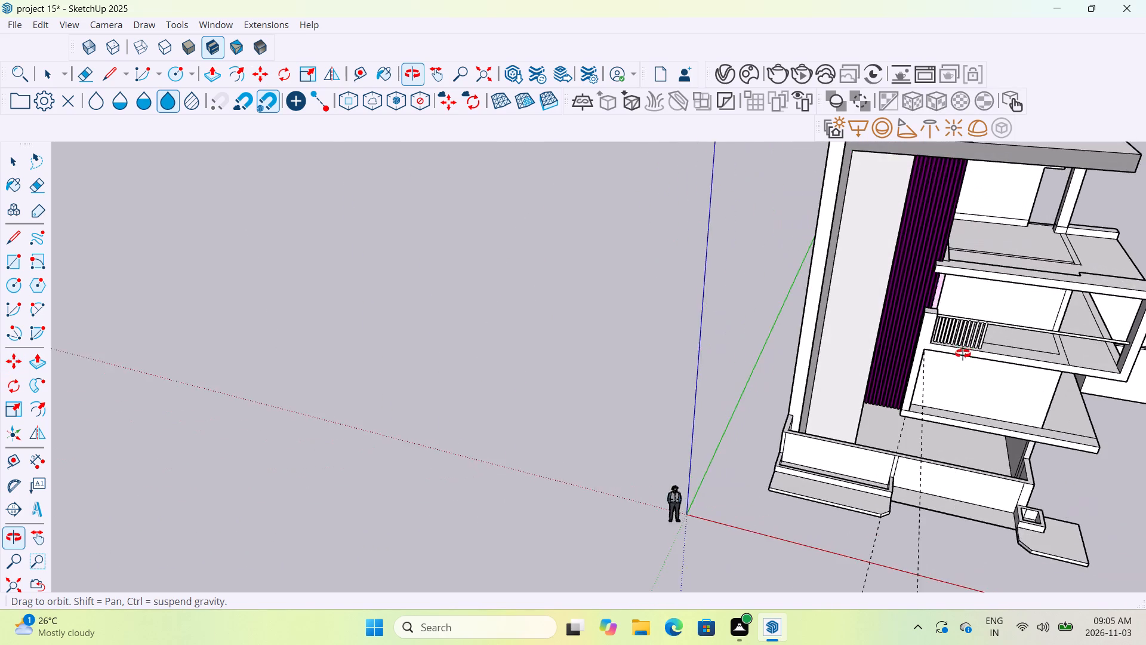
middle_click_drag(963, 354, 961, 355)
scroll(961, 355, "down", 6)
middle_click_drag(698, 428, 766, 368)
middle_click_drag(1033, 370, 990, 311)
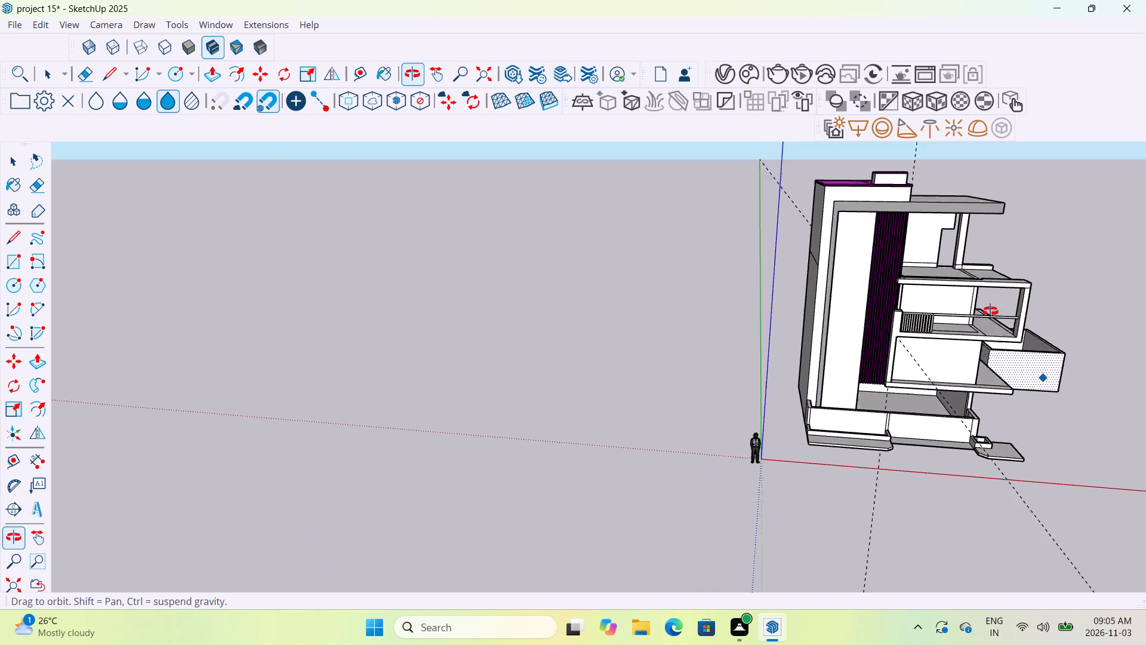
middle_click_drag(990, 311, 938, 297)
scroll(938, 342, "up", 12)
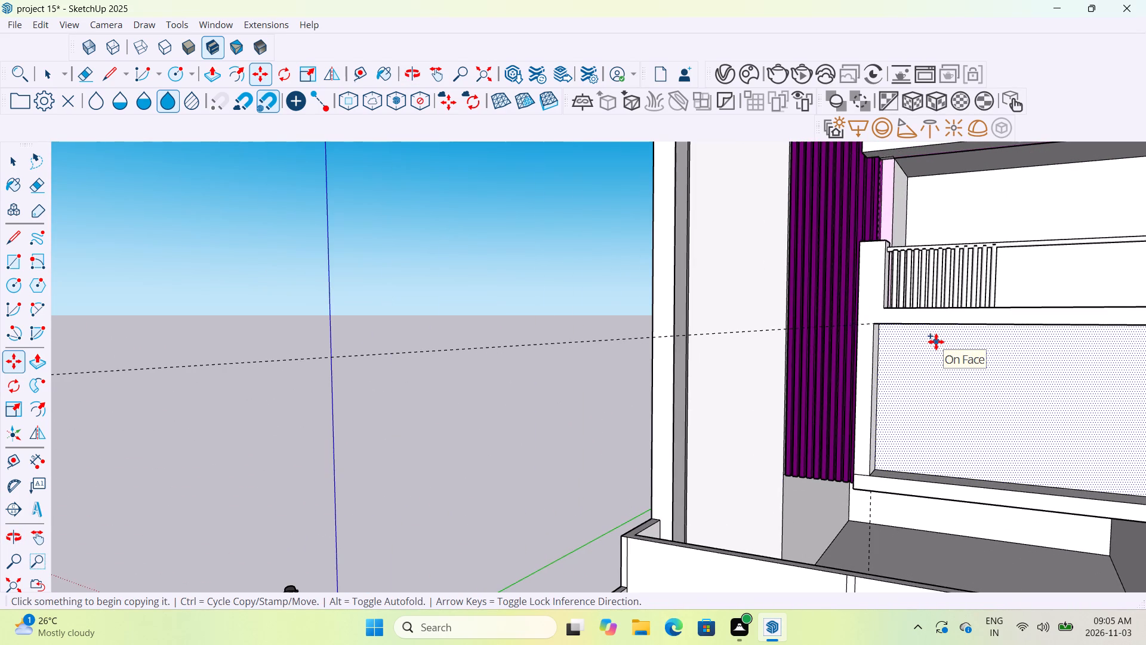
middle_click_drag(874, 369, 905, 425)
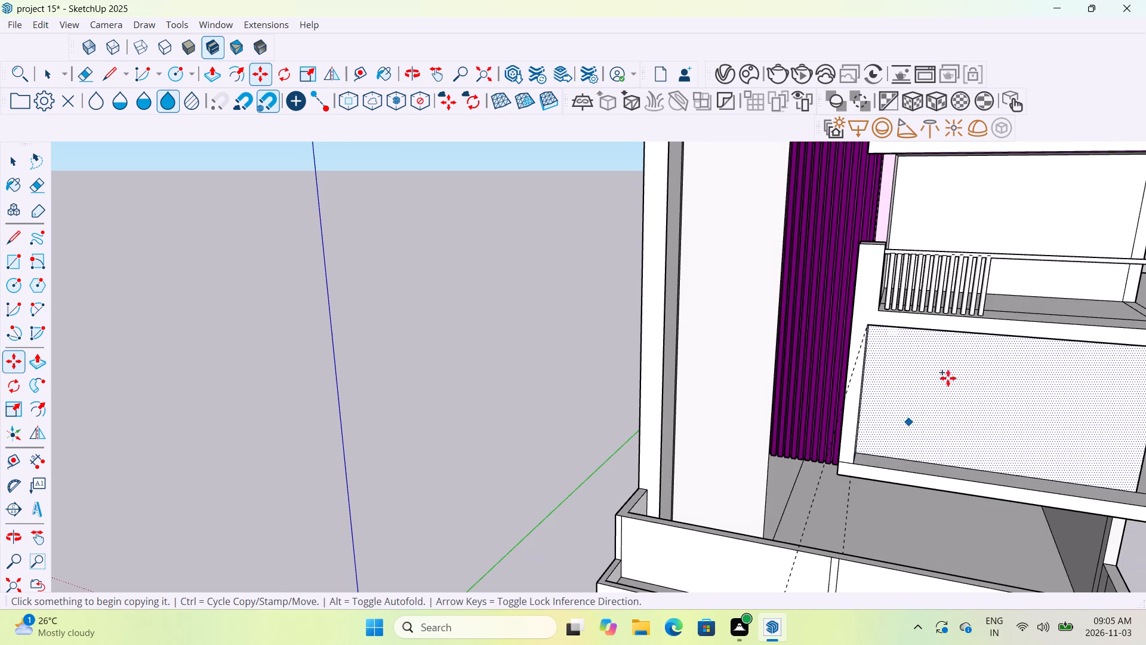
middle_click_drag(975, 339, 969, 428)
scroll(1021, 317, "up", 6)
middle_click_drag(1010, 363, 1009, 325)
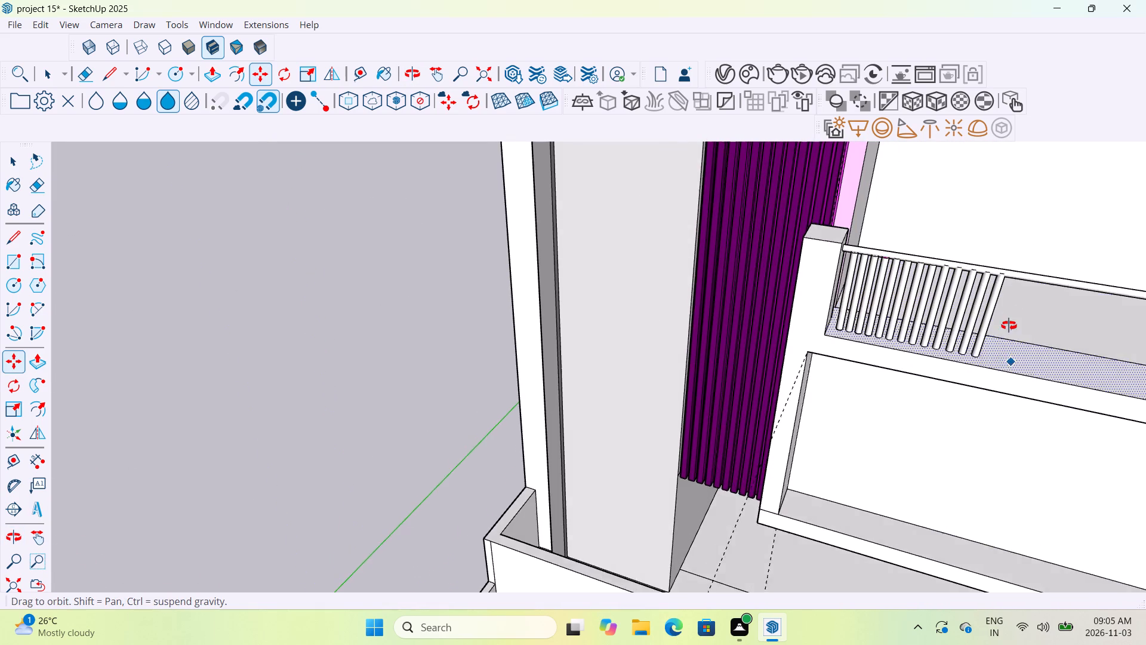
middle_click_drag(1009, 325, 1021, 282)
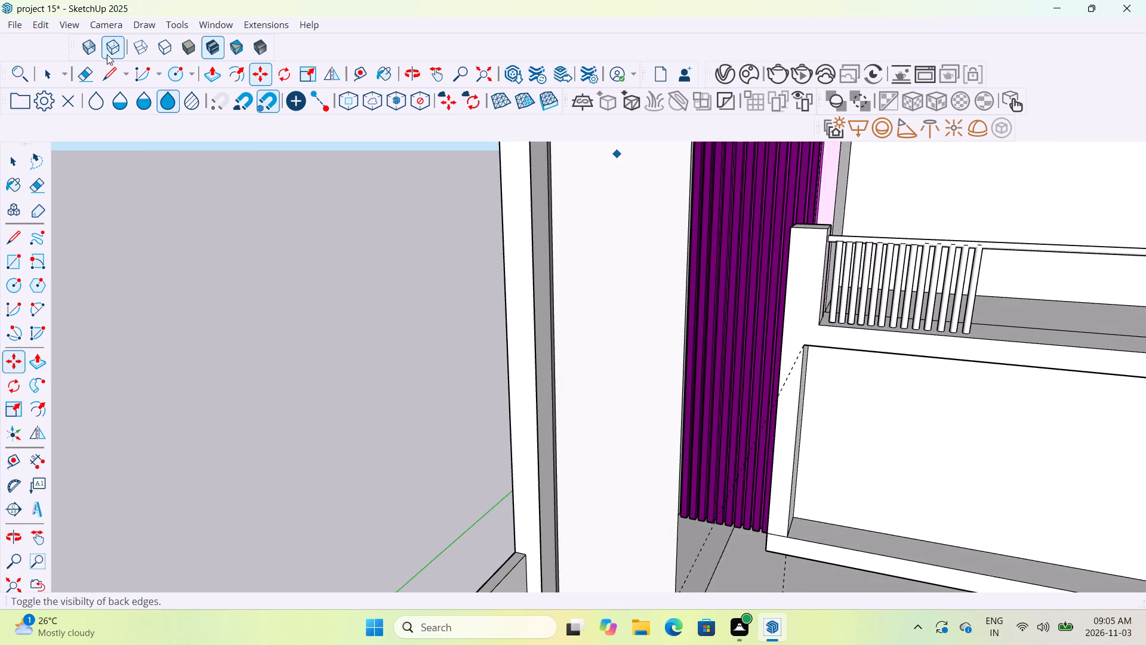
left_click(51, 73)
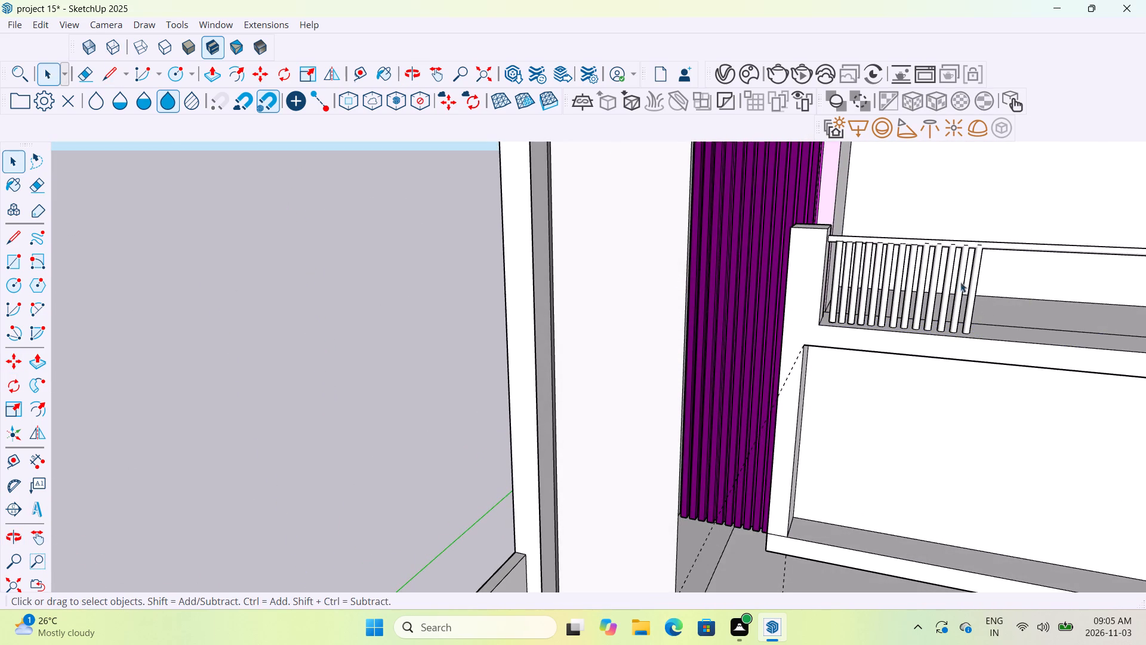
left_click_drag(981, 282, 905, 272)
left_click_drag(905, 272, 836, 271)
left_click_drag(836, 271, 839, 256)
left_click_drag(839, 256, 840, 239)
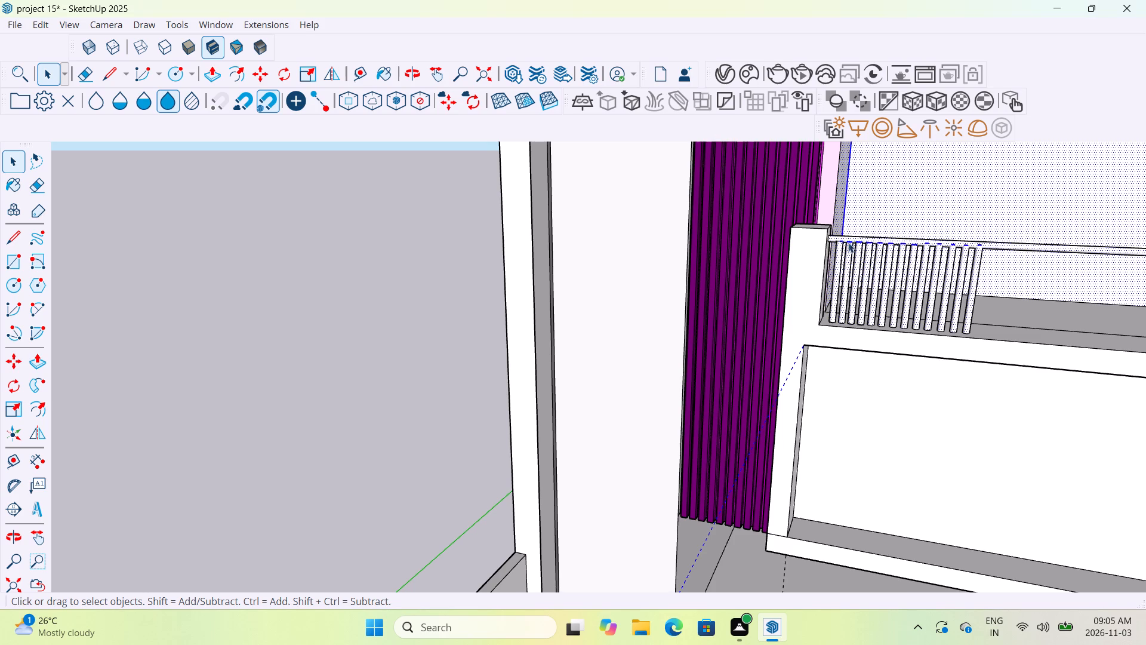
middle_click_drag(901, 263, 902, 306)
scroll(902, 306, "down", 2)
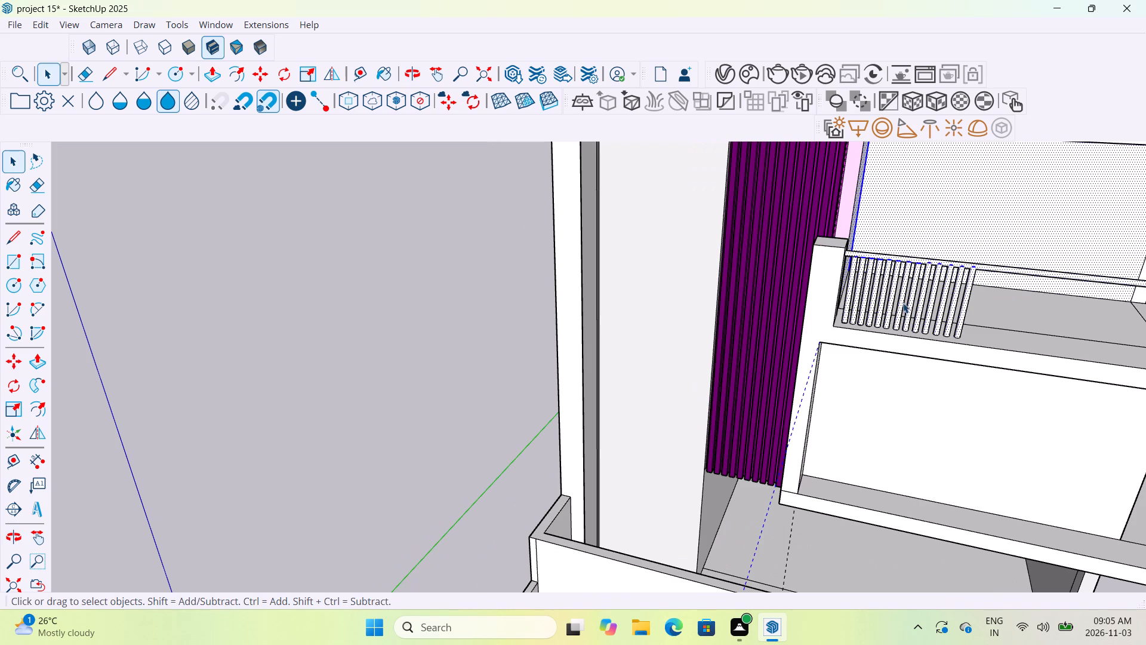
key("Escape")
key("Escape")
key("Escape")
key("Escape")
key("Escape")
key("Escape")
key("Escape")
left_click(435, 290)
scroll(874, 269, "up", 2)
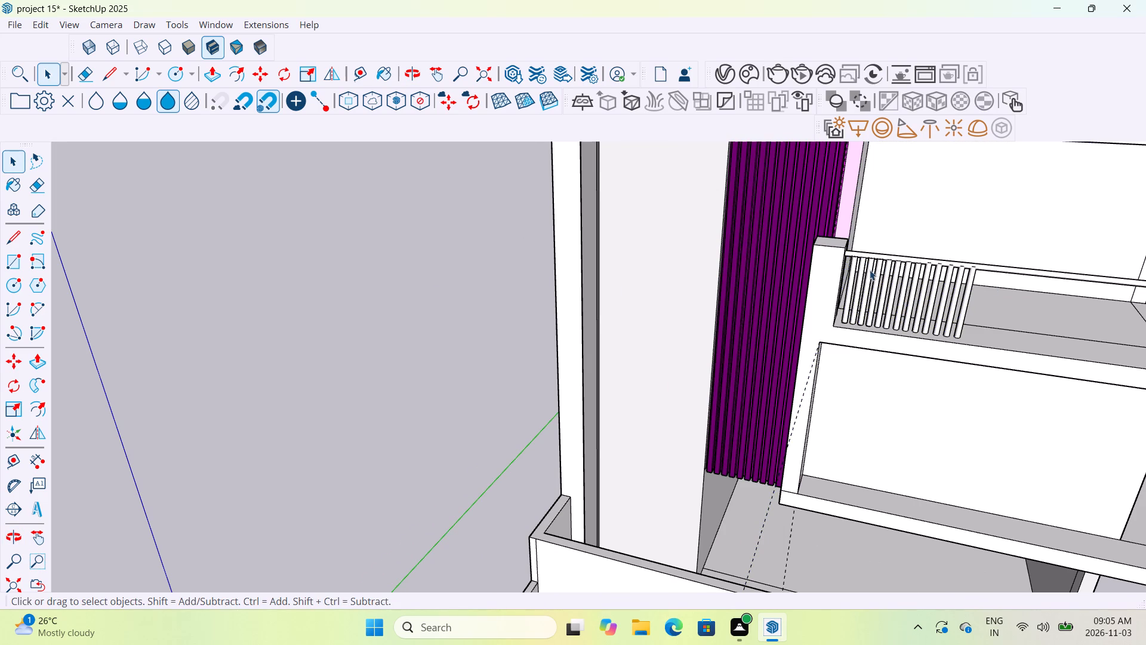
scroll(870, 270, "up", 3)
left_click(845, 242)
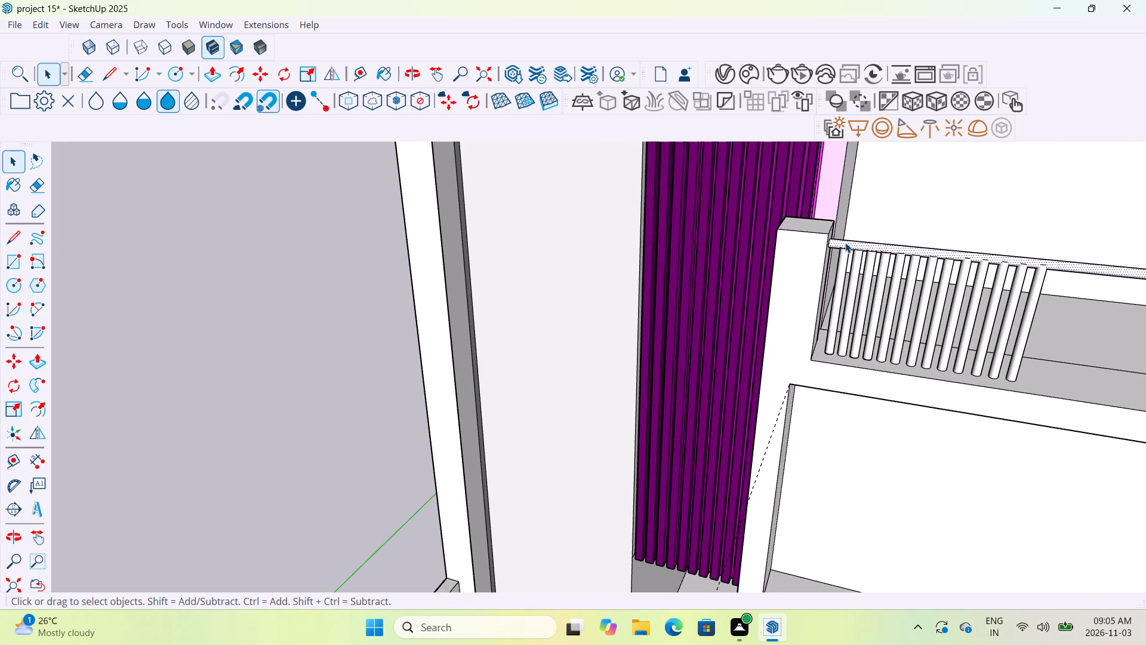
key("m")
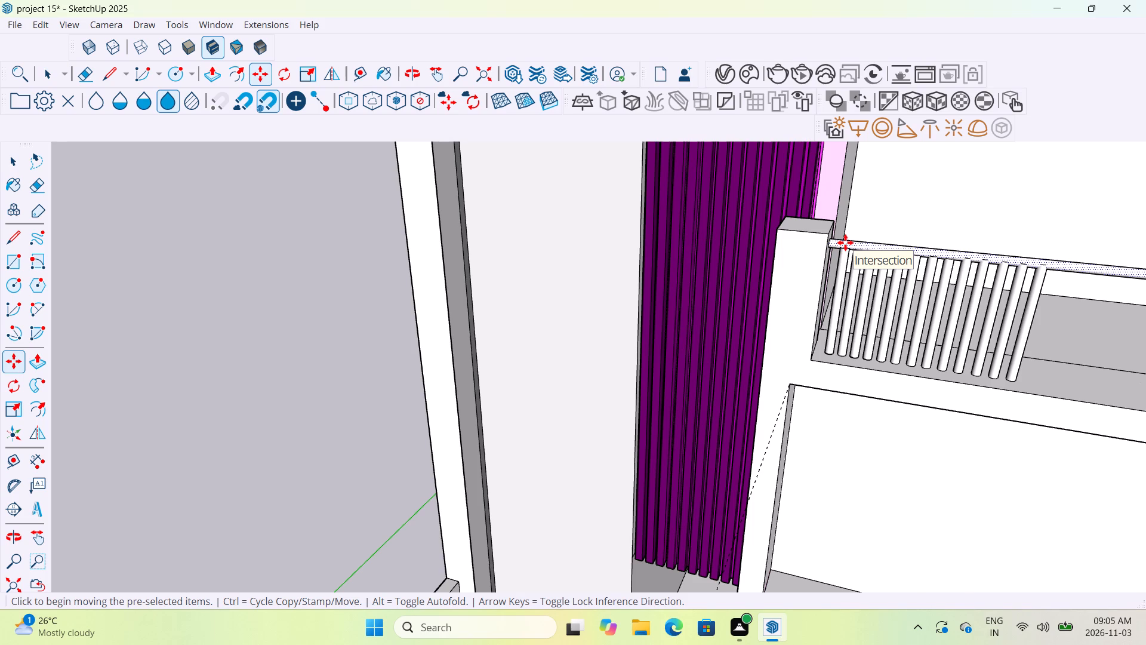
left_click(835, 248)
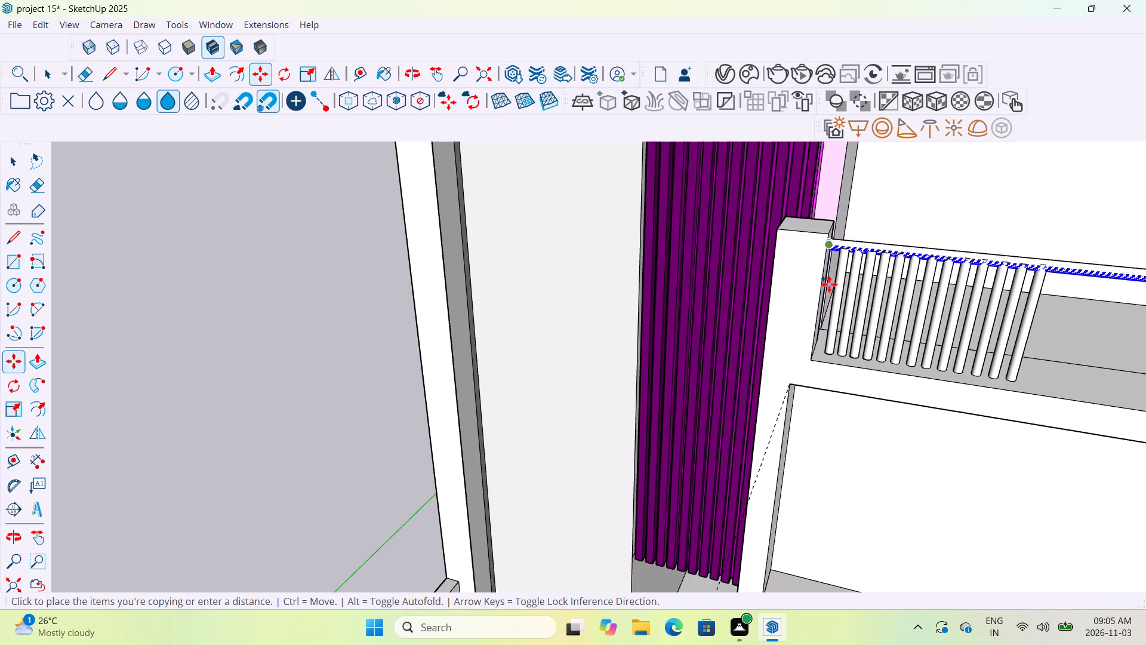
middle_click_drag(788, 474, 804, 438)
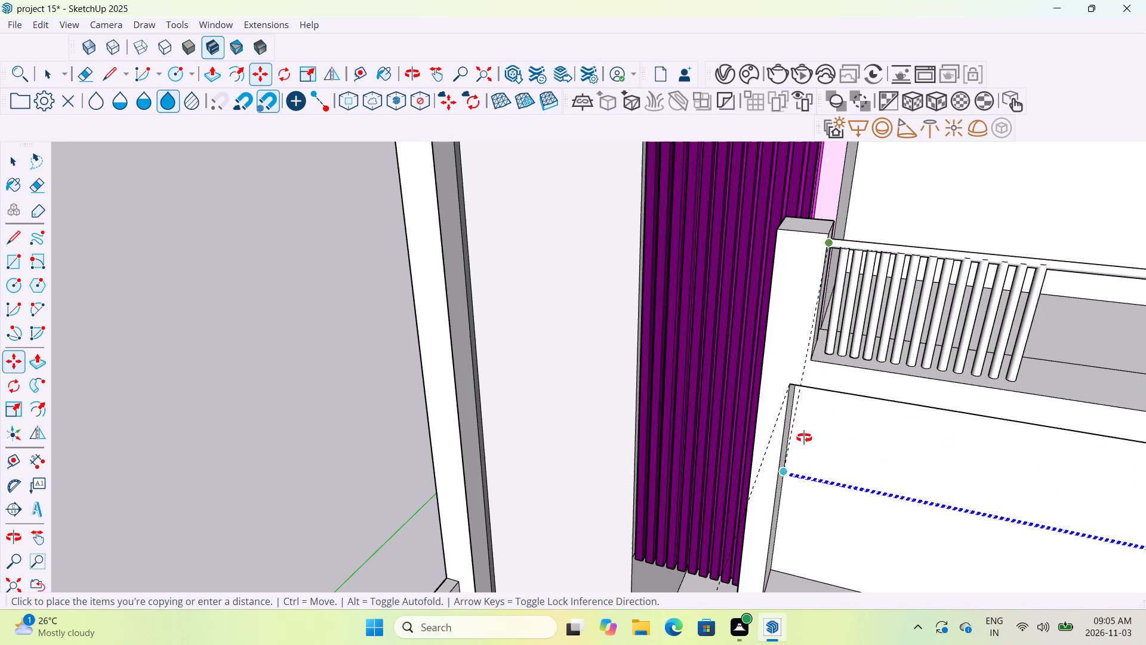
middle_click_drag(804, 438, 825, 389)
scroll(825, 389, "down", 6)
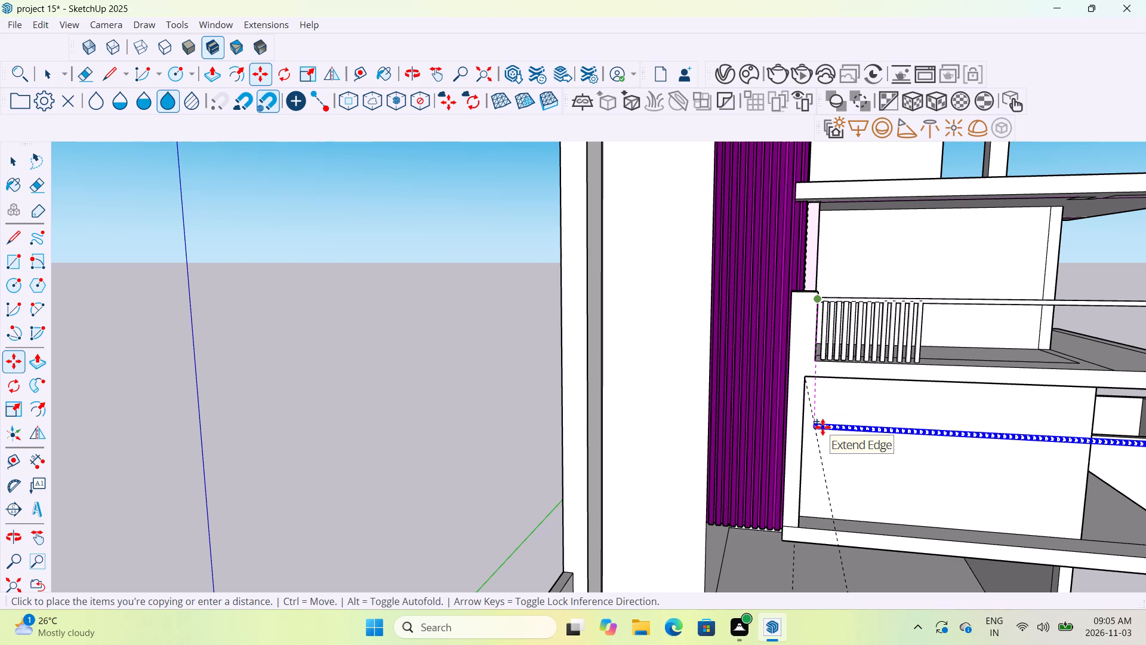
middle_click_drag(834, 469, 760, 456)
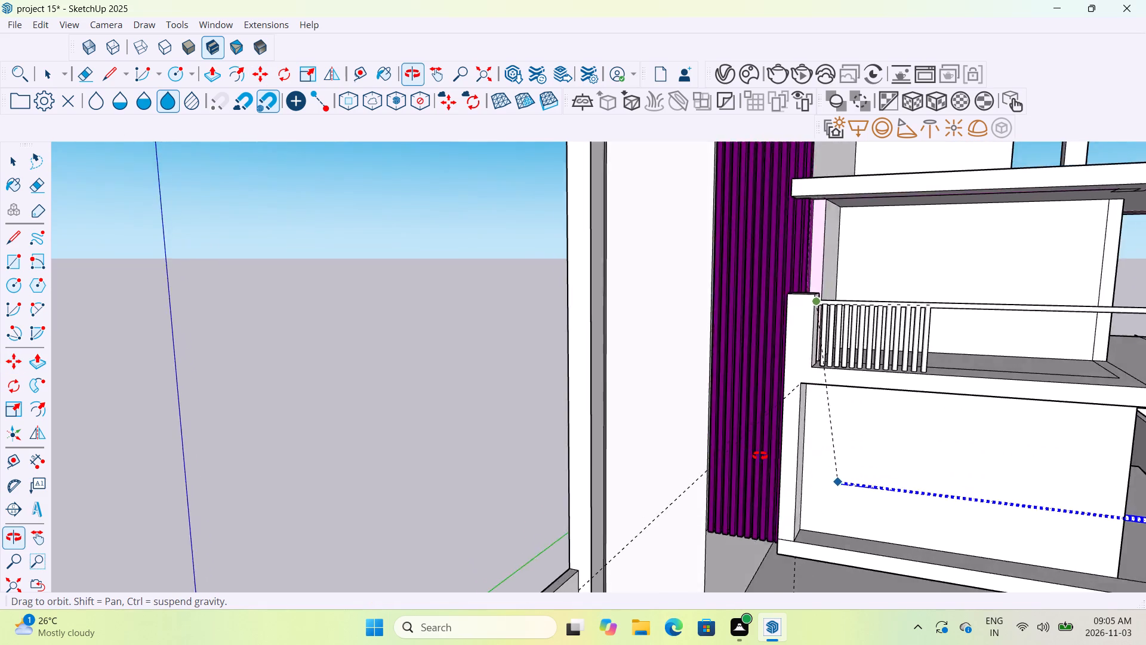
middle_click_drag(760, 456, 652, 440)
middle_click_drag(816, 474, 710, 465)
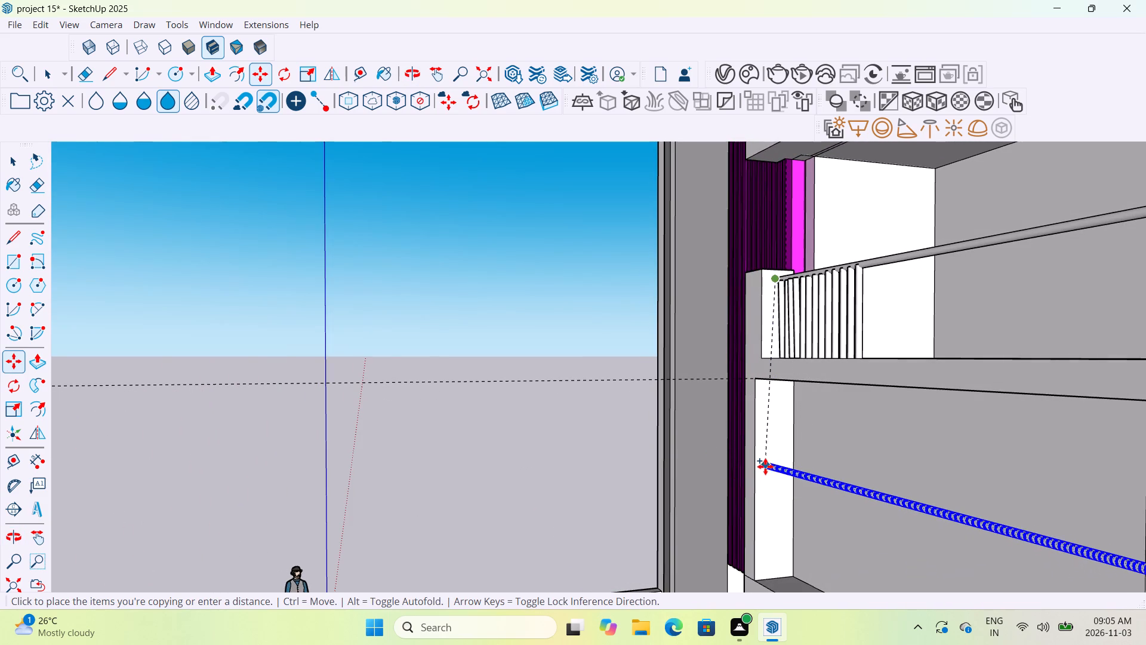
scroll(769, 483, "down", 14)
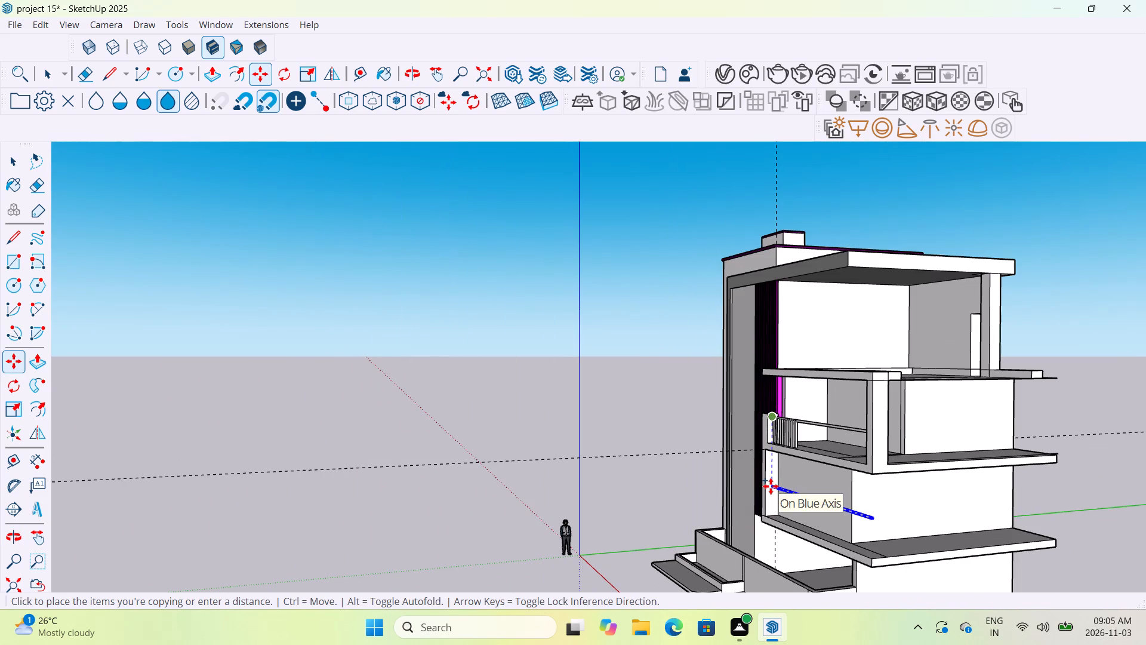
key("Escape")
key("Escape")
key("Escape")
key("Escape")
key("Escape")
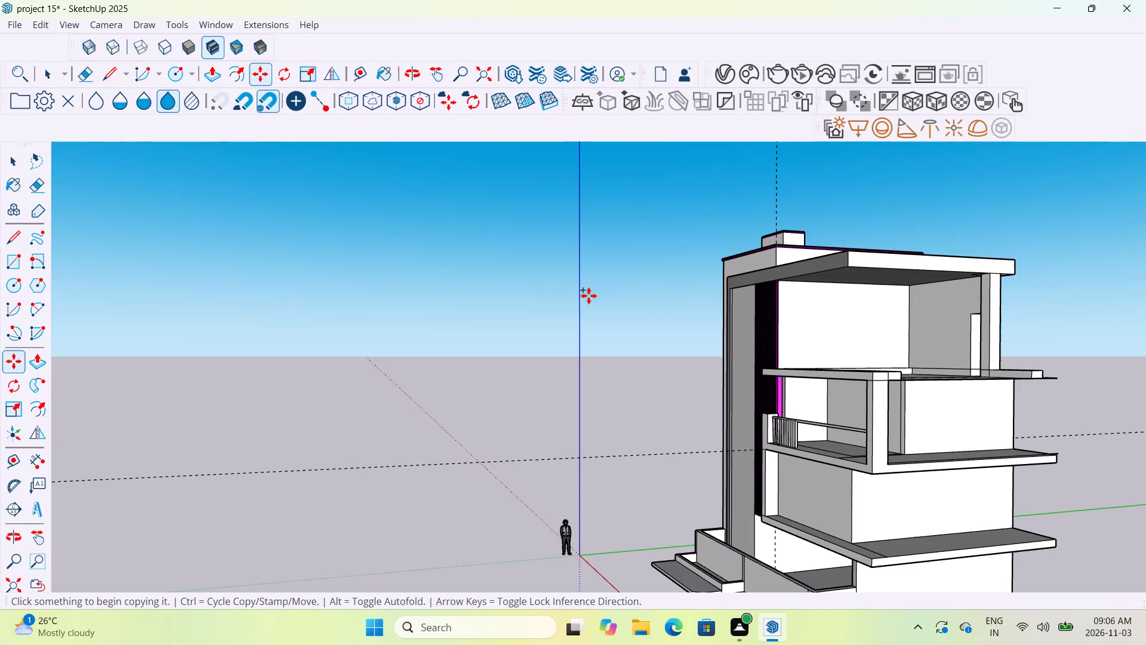
Delete the outer and inner faces of the front wall on the storey directly below the railed open room.
left_click(208, 70)
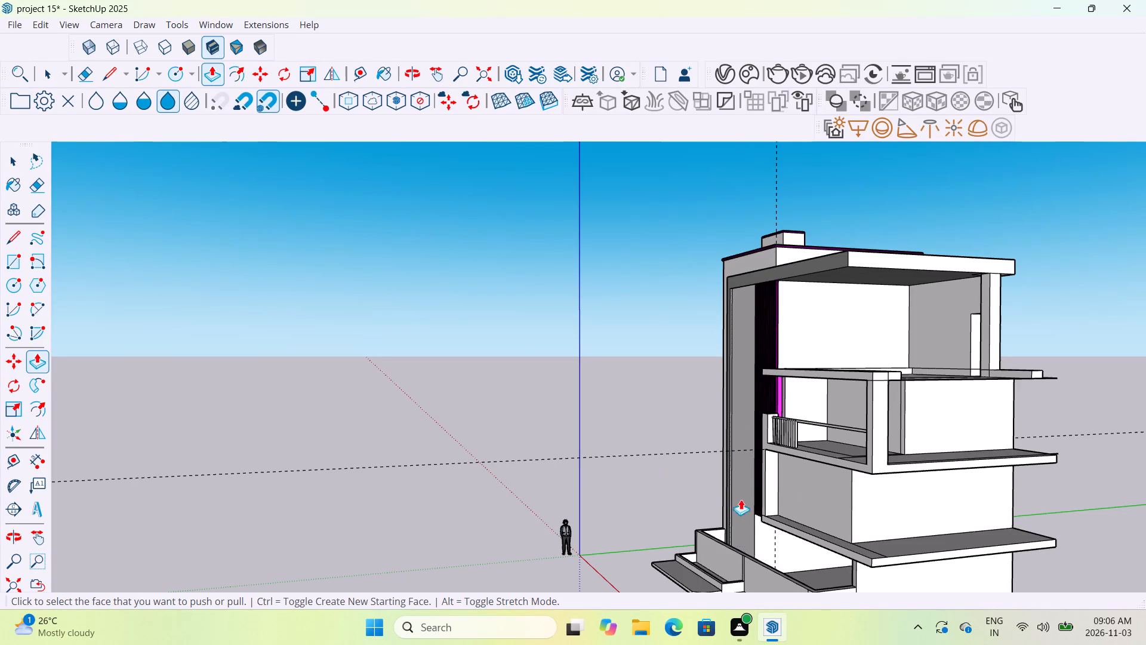
left_click(824, 486)
key("Delete")
left_click(825, 486)
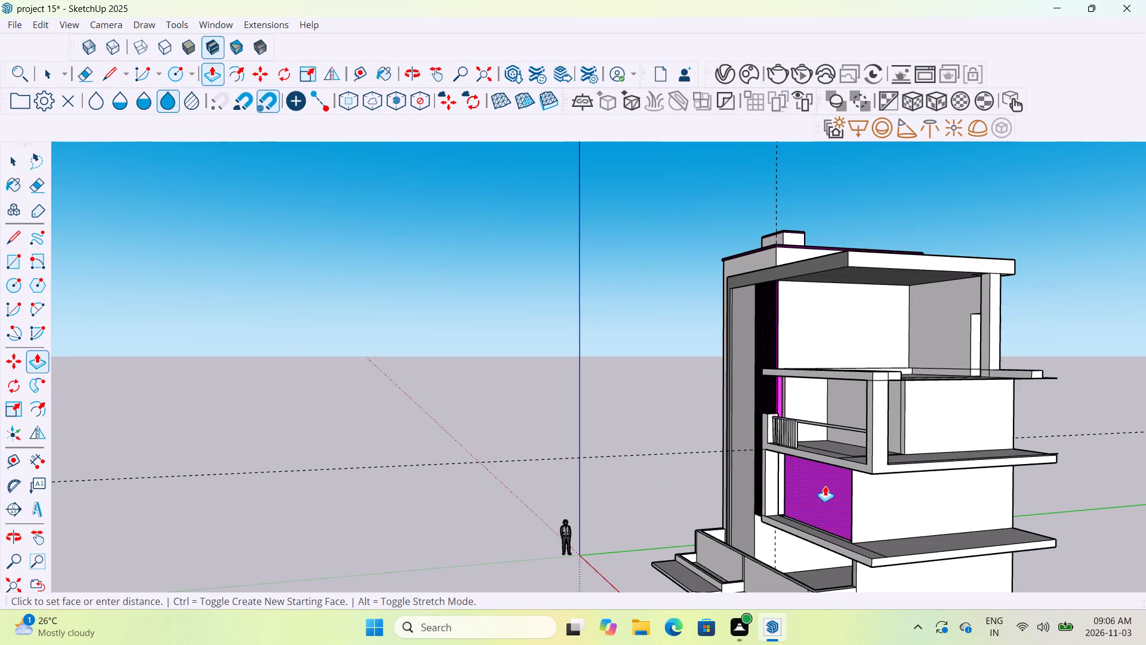
key("Delete")
Delete the outer and inner faces of the adjoining side wall on that same storey to open up the room.
left_click(891, 493)
key("Delete")
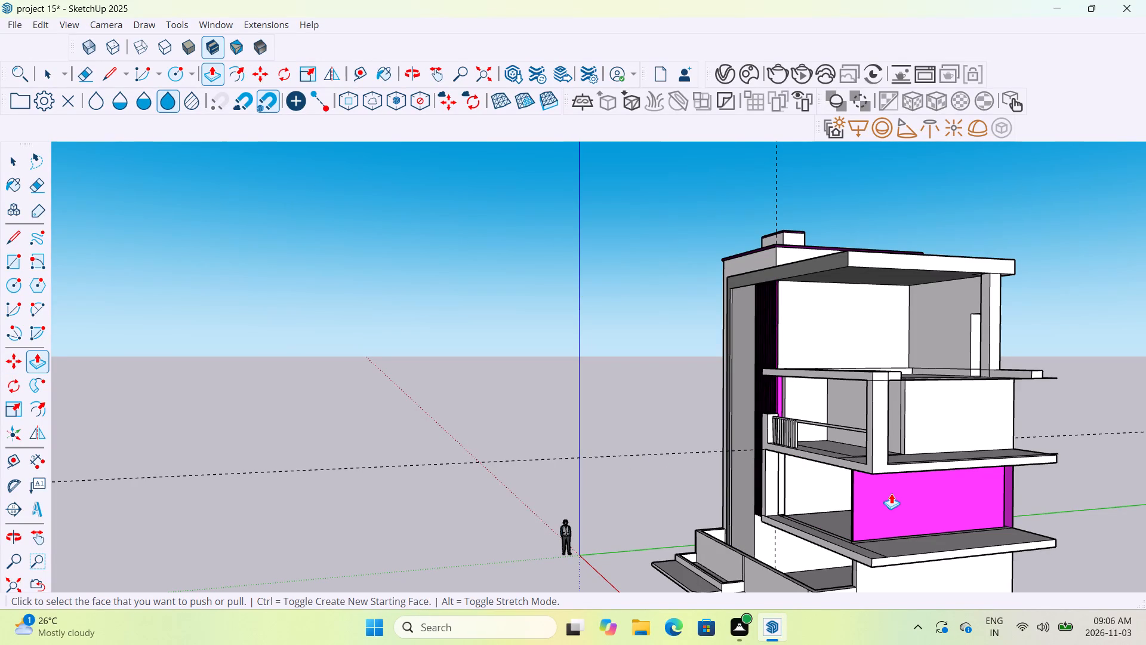
key("Delete")
left_click(891, 493)
key("Delete")
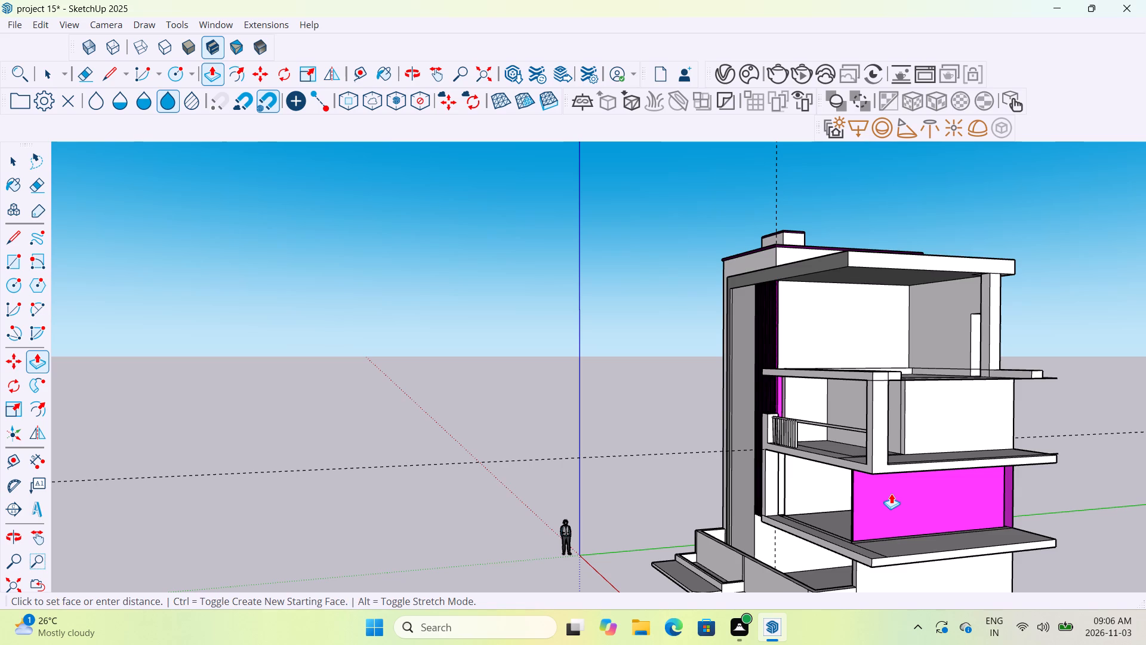
left_click(894, 500)
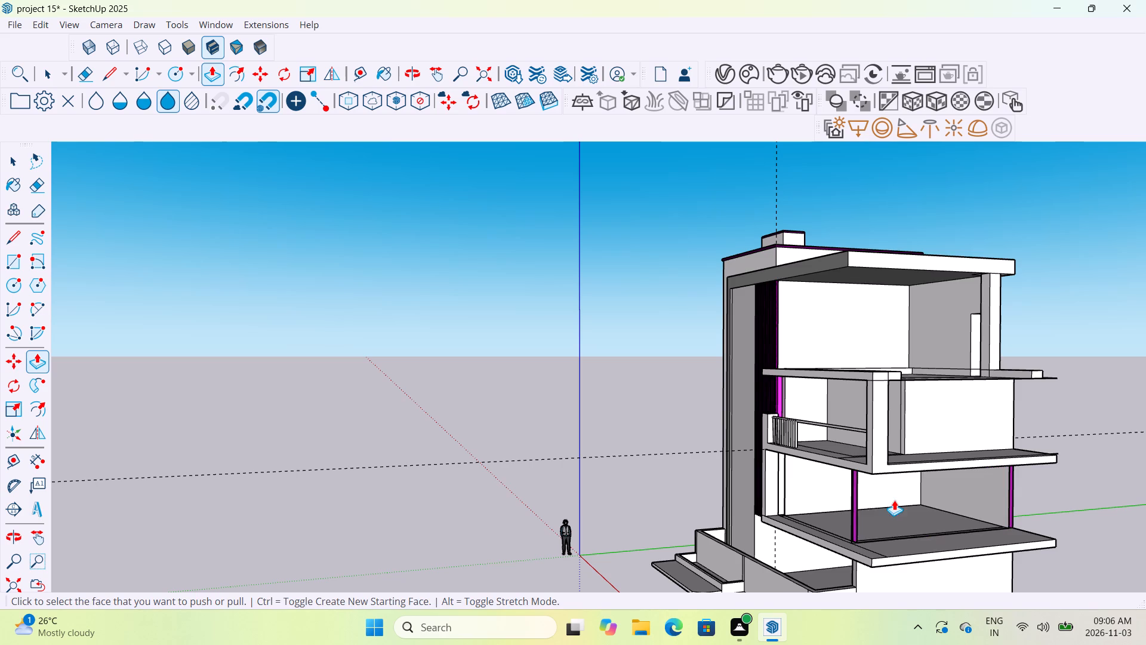
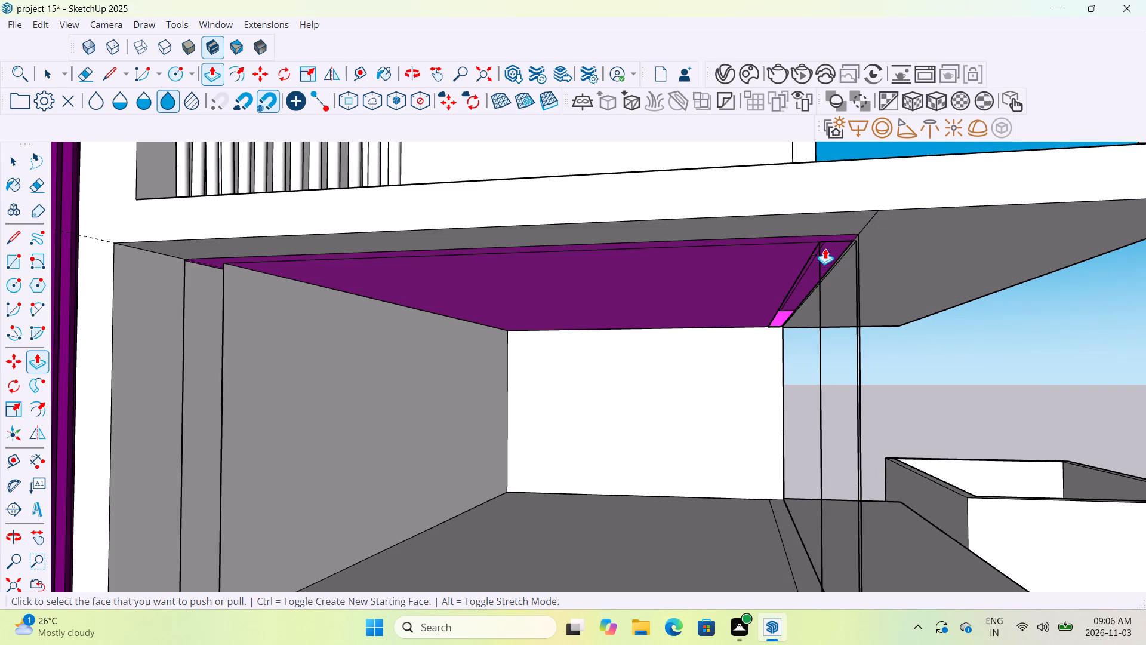
Undo the last edit to the narrow ceiling strip at the room's far corner.
key("ctrl+z")
Show the Default Tray with its materials.
left_click(220, 25)
left_click(280, 39)
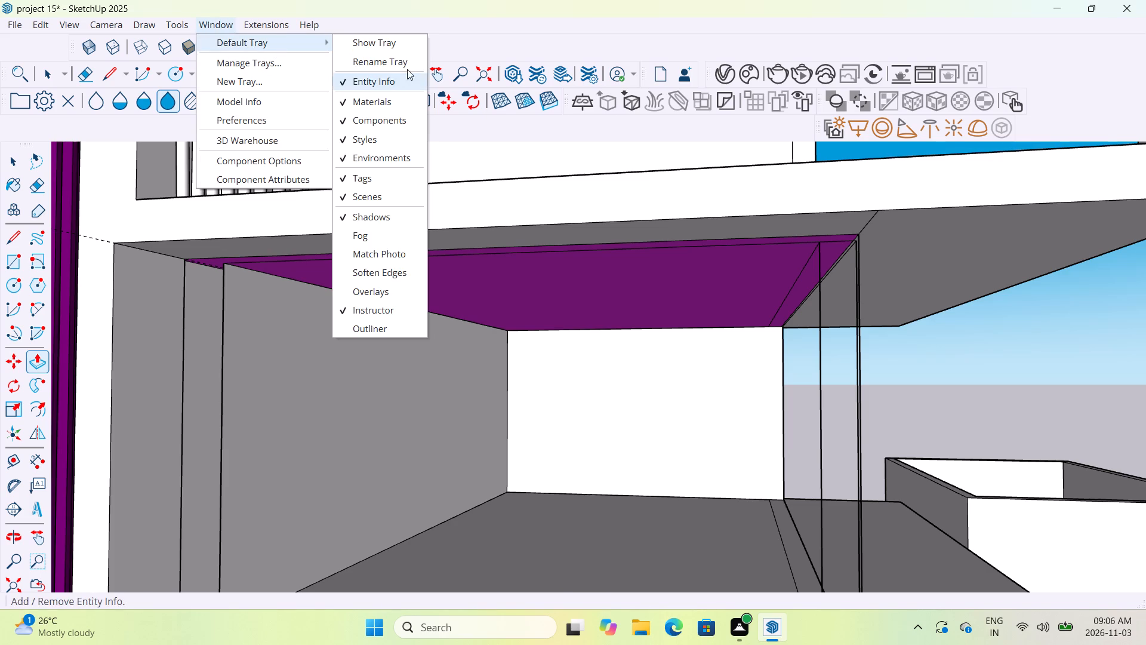
left_click(411, 45)
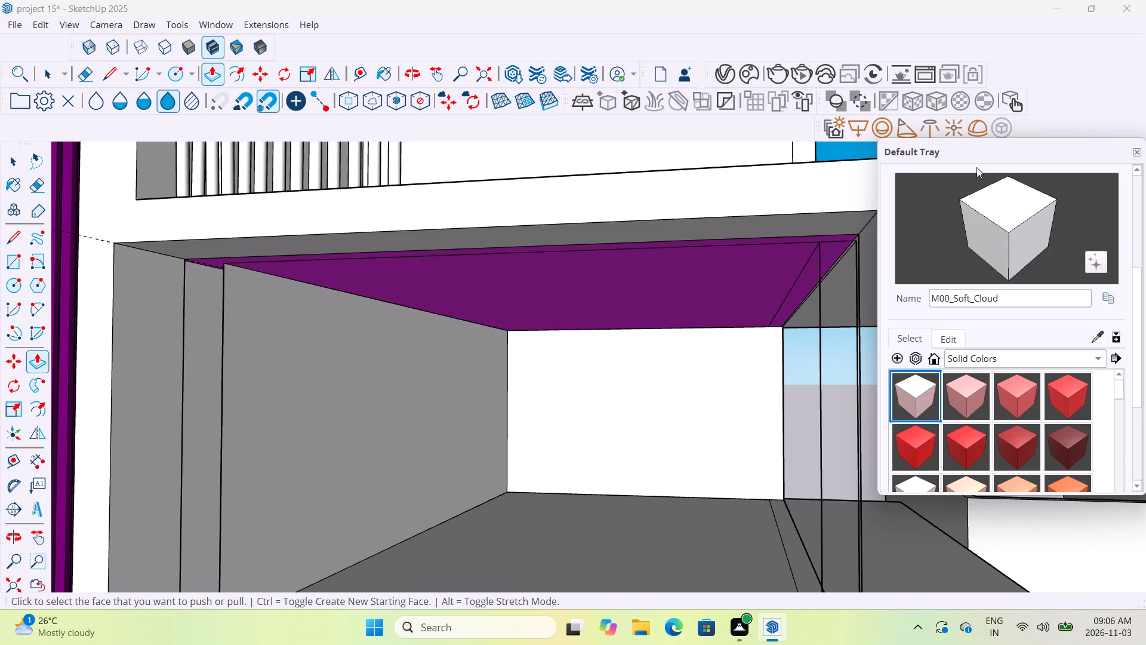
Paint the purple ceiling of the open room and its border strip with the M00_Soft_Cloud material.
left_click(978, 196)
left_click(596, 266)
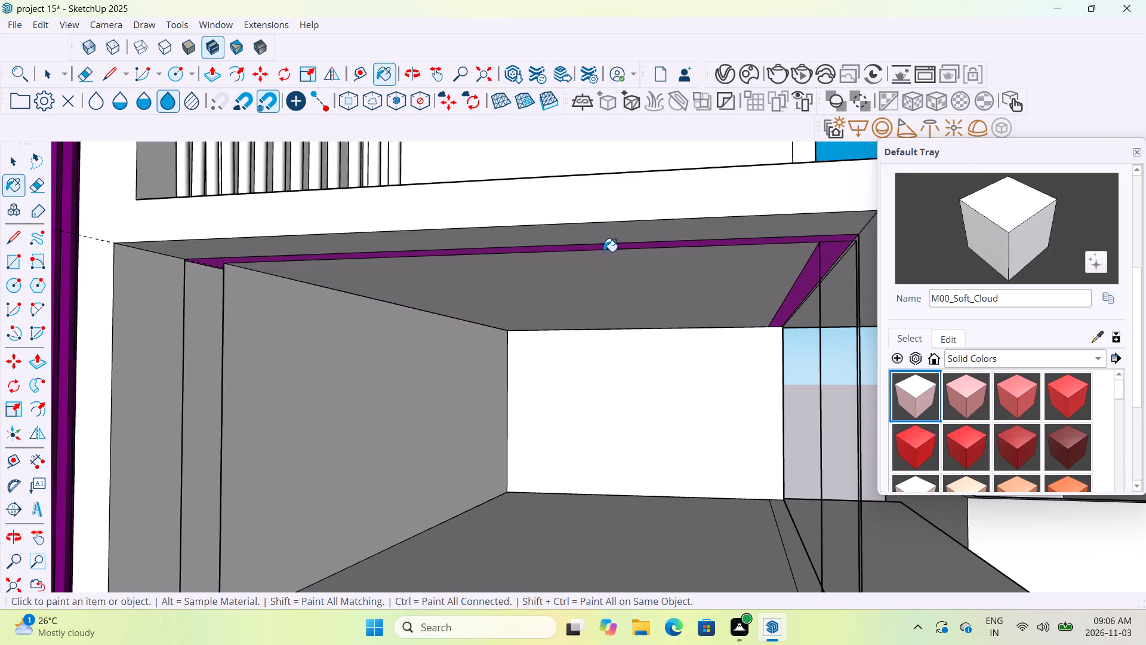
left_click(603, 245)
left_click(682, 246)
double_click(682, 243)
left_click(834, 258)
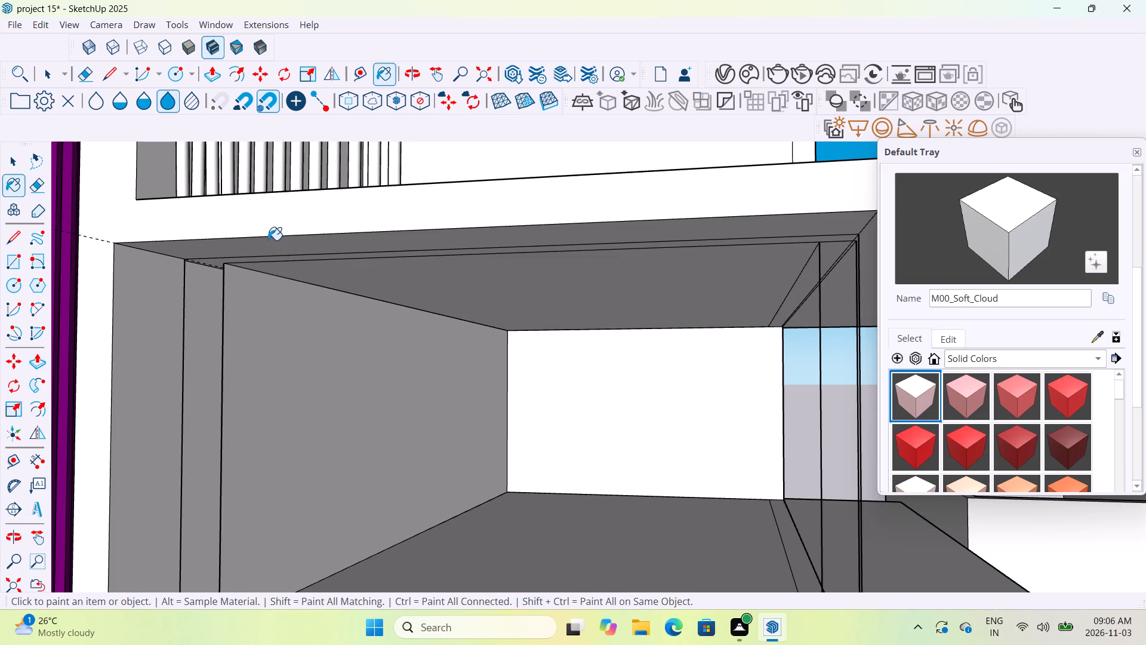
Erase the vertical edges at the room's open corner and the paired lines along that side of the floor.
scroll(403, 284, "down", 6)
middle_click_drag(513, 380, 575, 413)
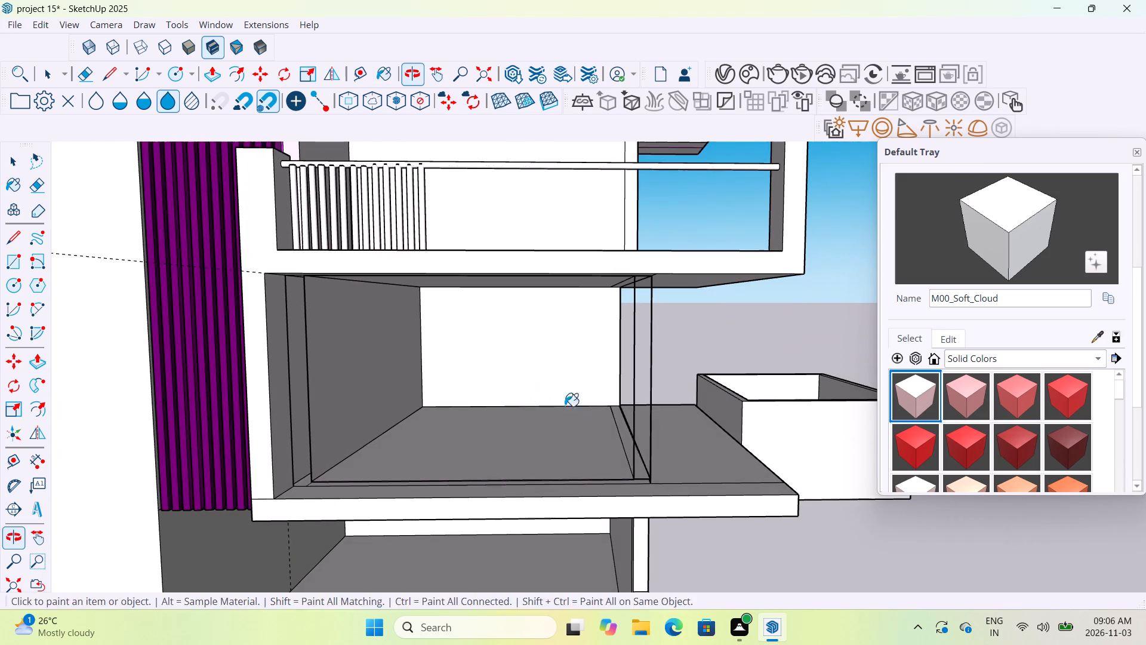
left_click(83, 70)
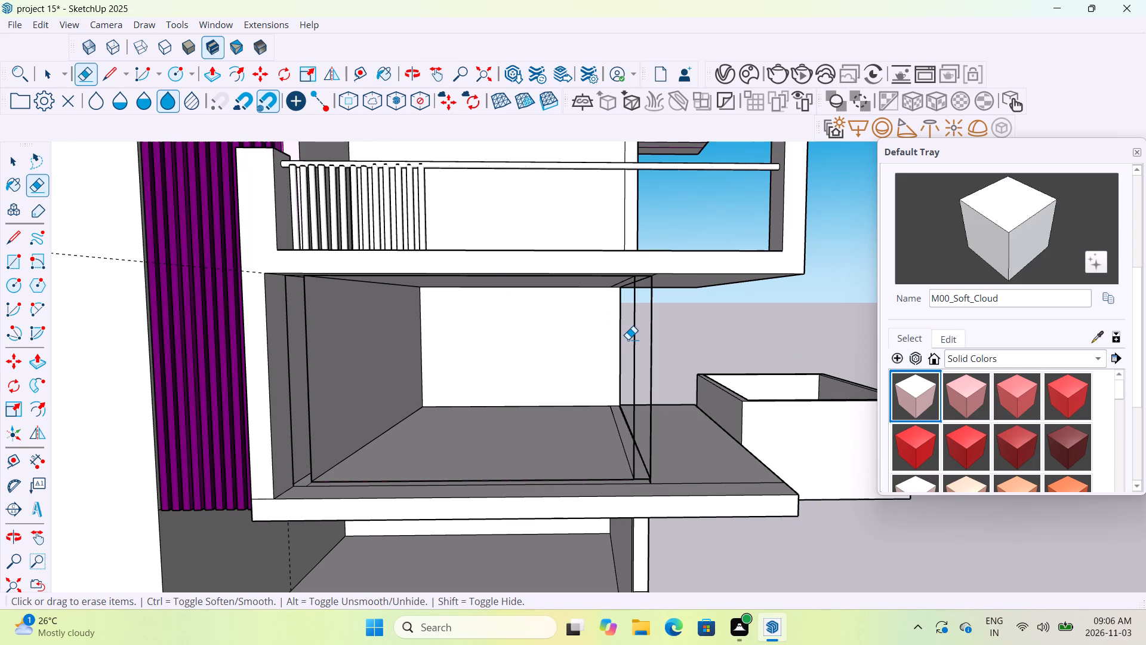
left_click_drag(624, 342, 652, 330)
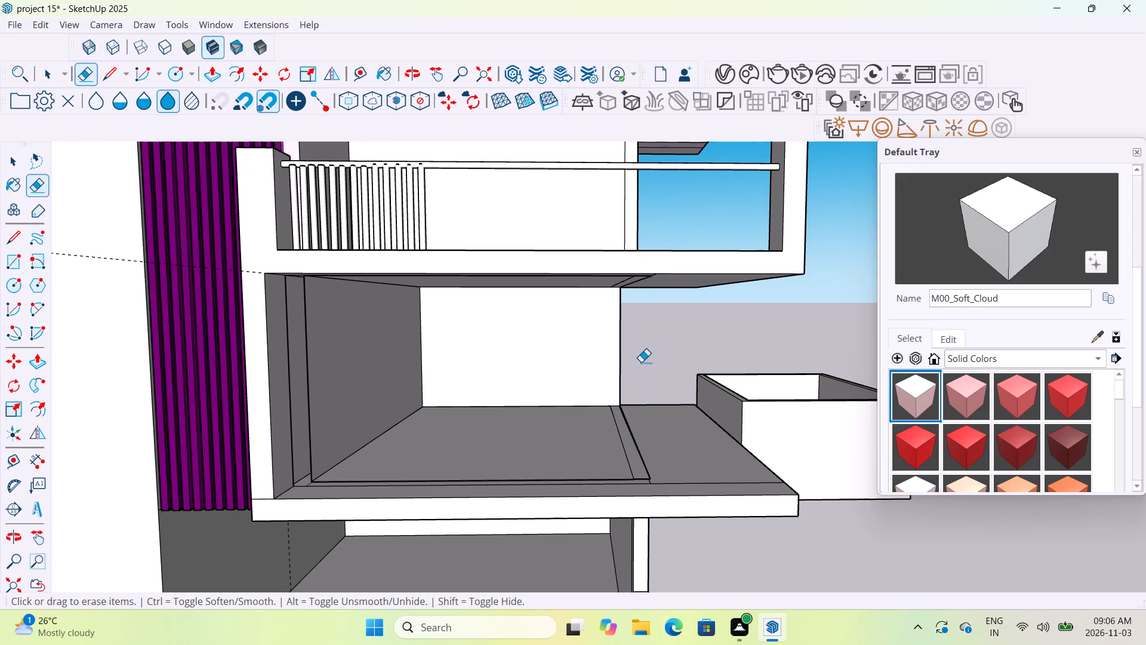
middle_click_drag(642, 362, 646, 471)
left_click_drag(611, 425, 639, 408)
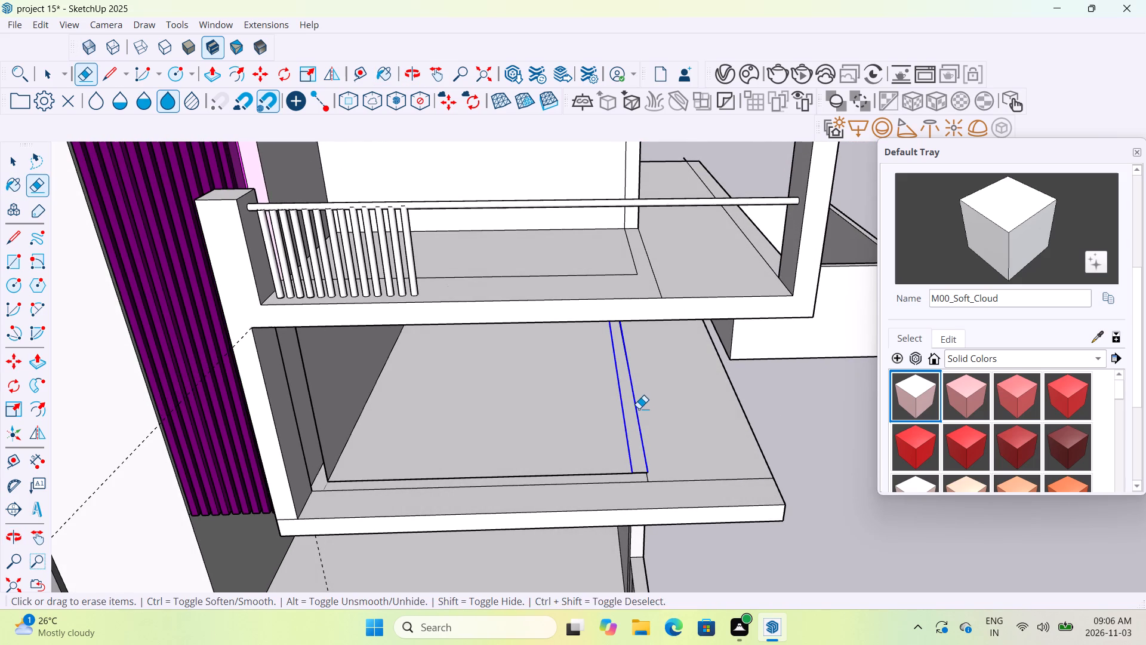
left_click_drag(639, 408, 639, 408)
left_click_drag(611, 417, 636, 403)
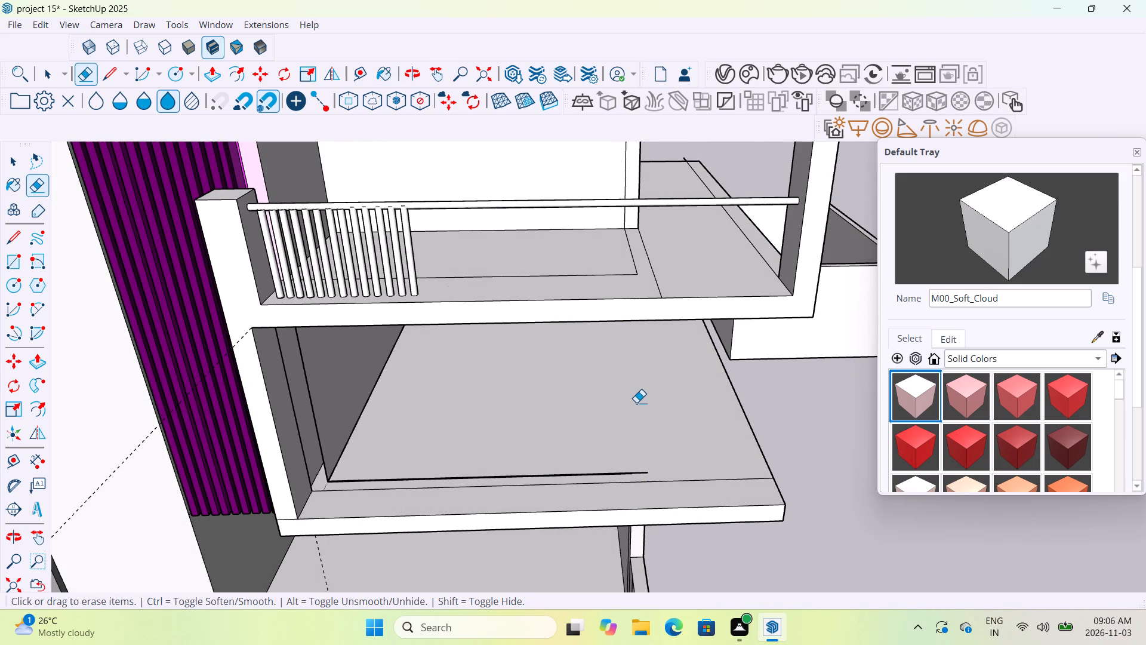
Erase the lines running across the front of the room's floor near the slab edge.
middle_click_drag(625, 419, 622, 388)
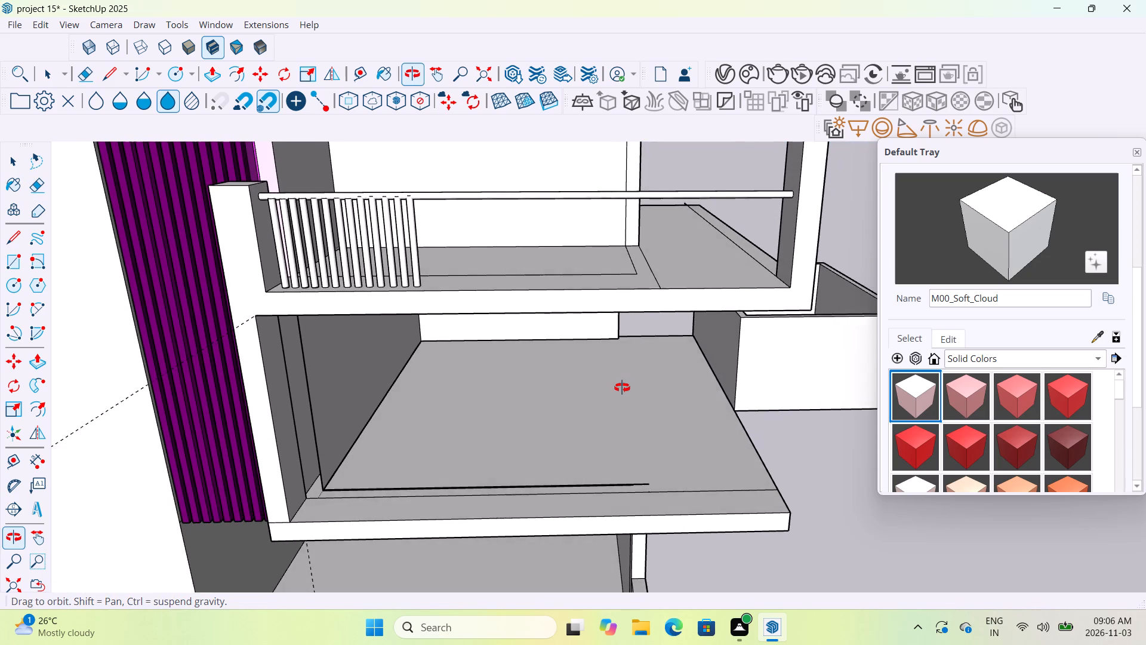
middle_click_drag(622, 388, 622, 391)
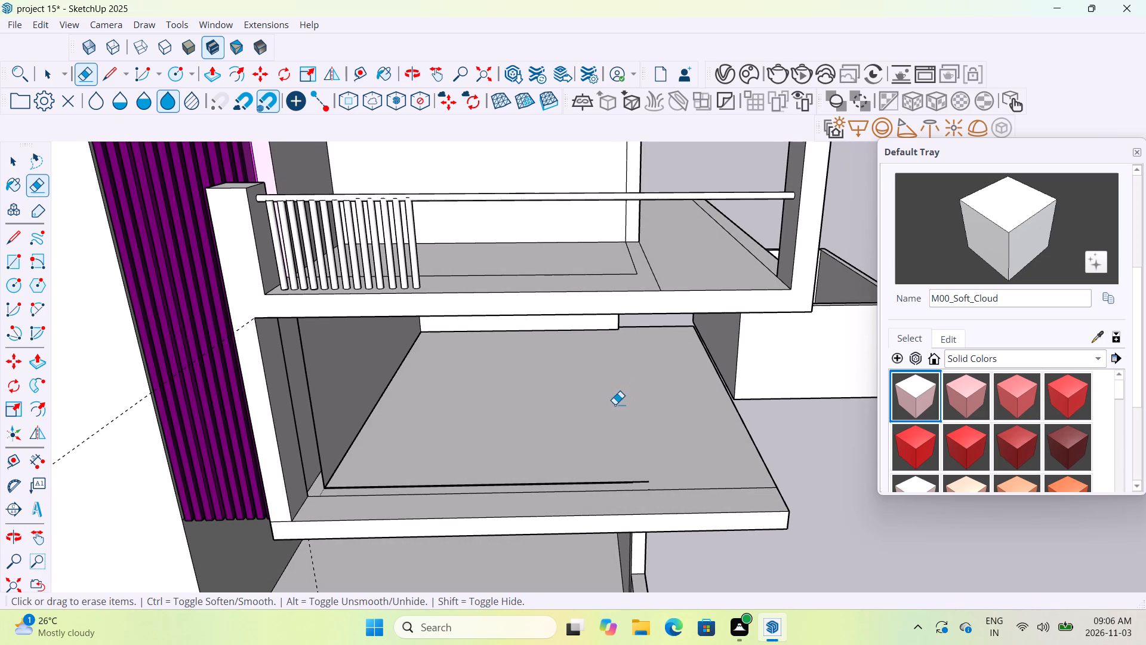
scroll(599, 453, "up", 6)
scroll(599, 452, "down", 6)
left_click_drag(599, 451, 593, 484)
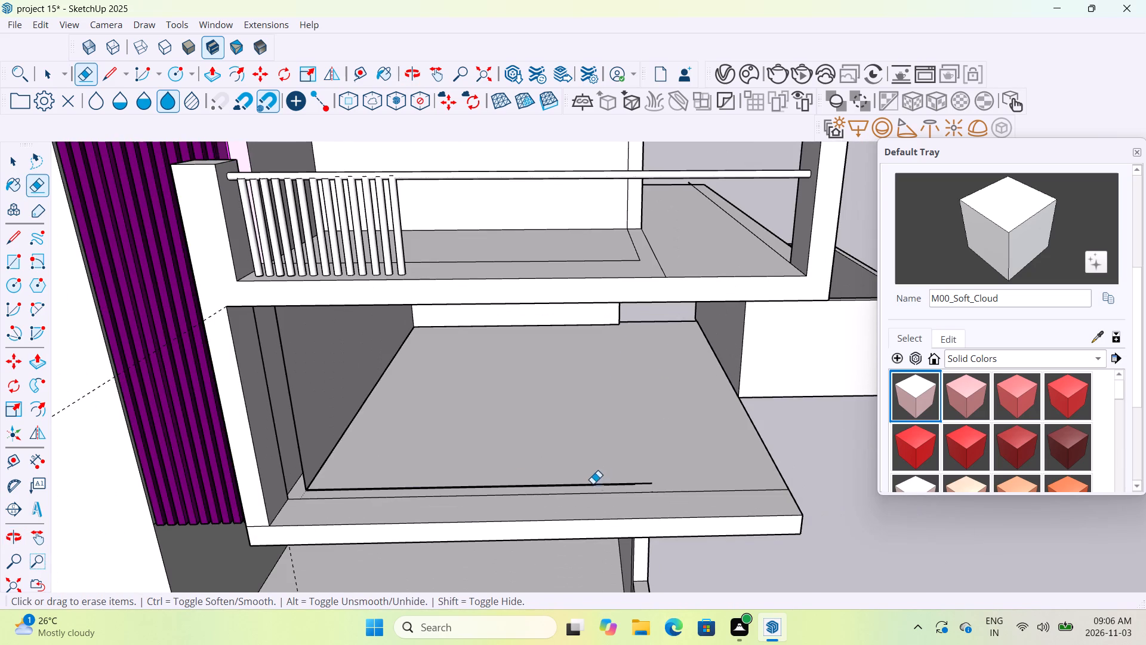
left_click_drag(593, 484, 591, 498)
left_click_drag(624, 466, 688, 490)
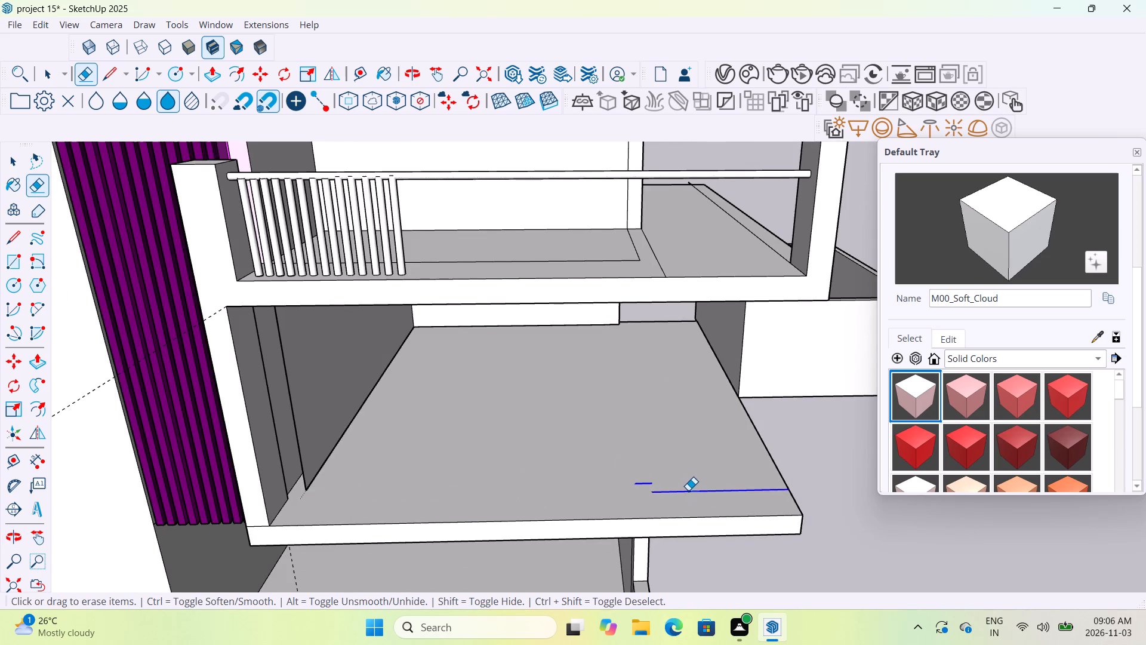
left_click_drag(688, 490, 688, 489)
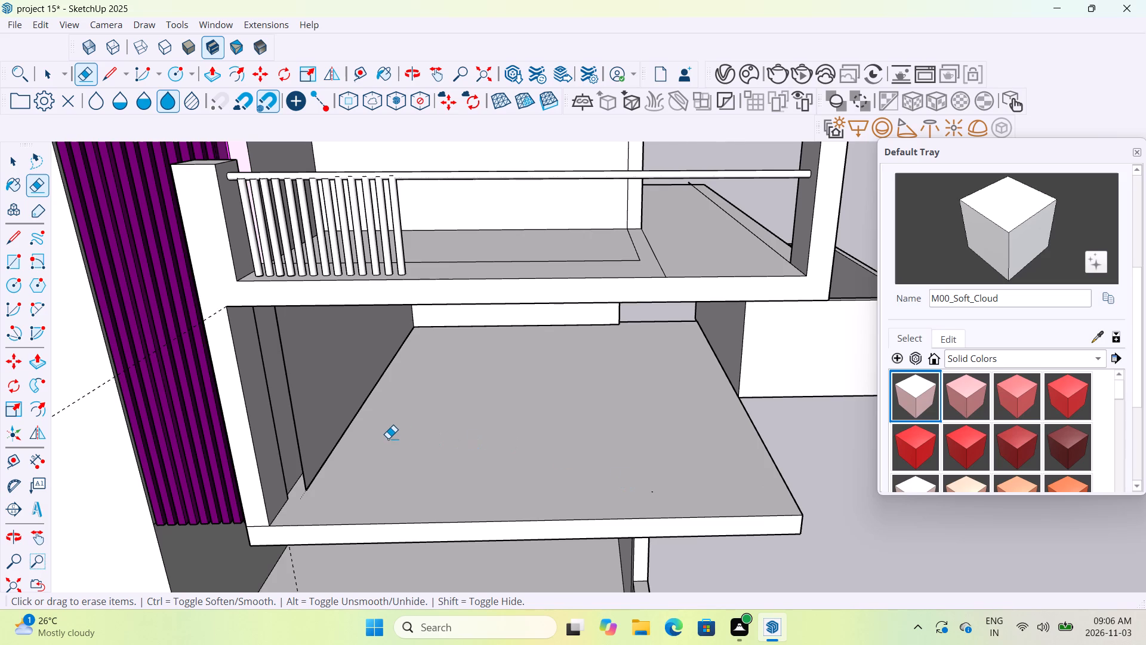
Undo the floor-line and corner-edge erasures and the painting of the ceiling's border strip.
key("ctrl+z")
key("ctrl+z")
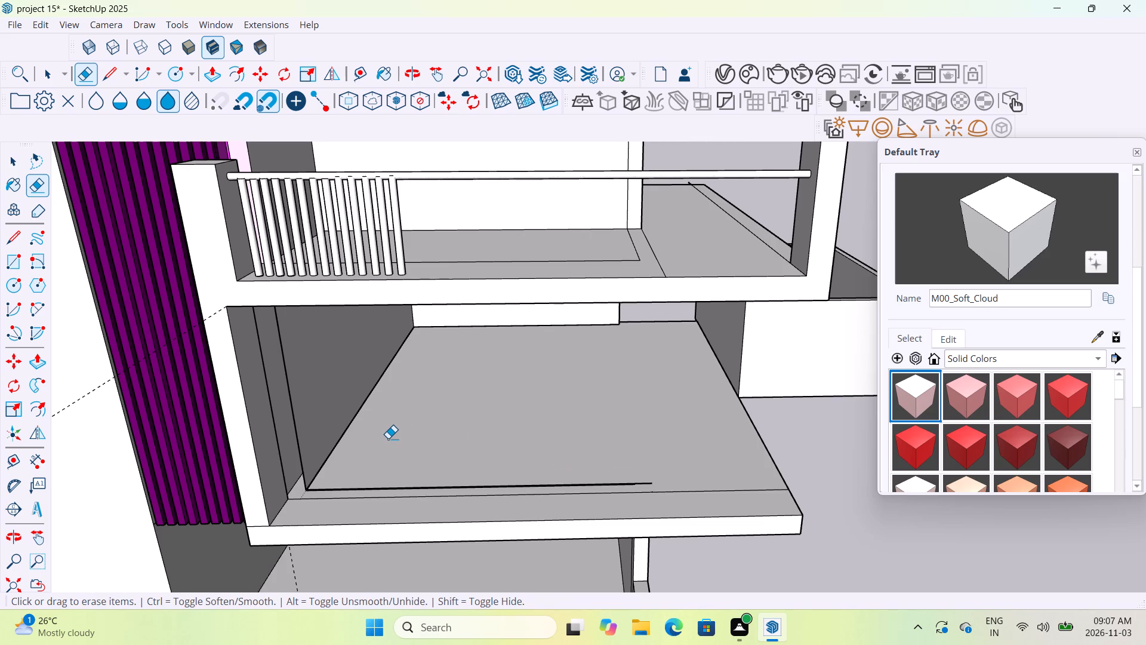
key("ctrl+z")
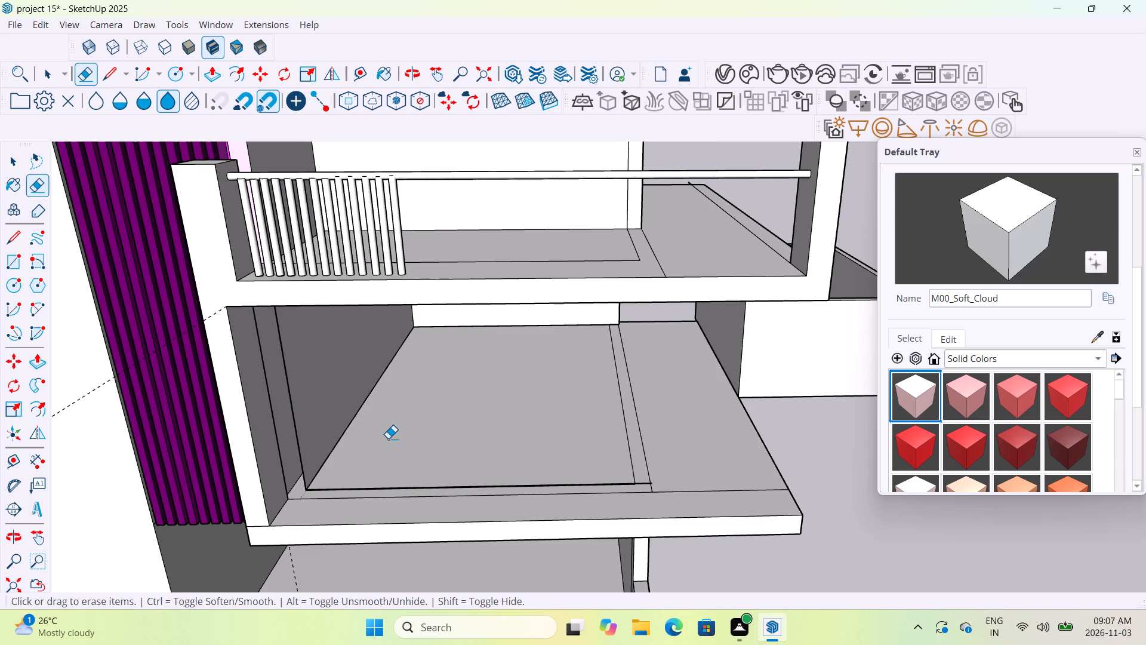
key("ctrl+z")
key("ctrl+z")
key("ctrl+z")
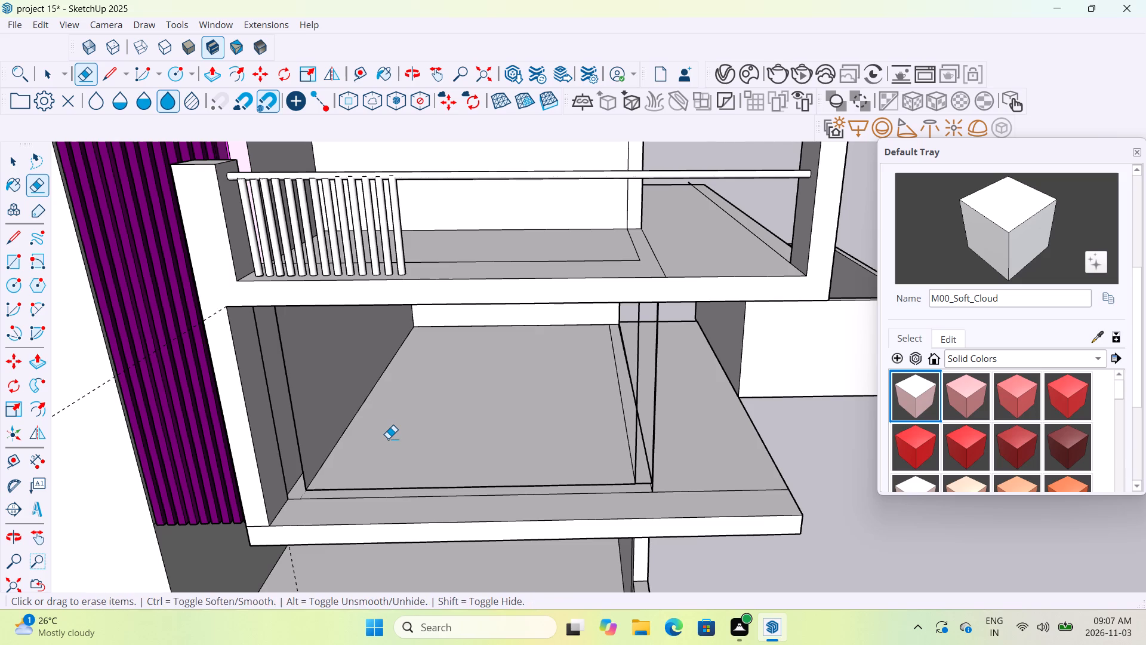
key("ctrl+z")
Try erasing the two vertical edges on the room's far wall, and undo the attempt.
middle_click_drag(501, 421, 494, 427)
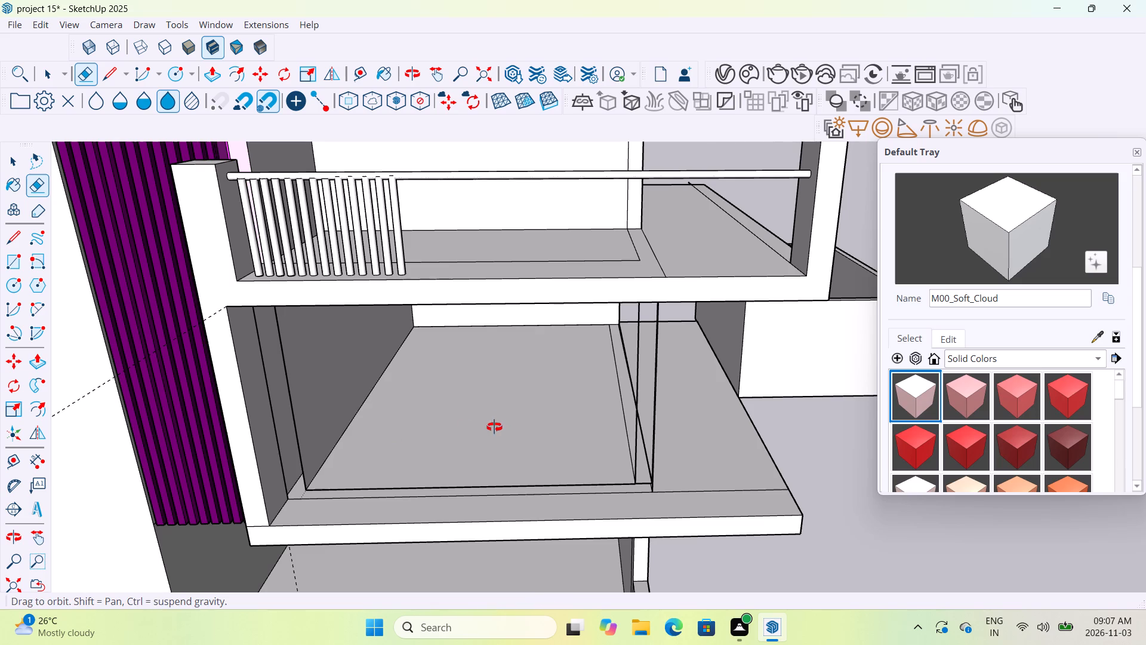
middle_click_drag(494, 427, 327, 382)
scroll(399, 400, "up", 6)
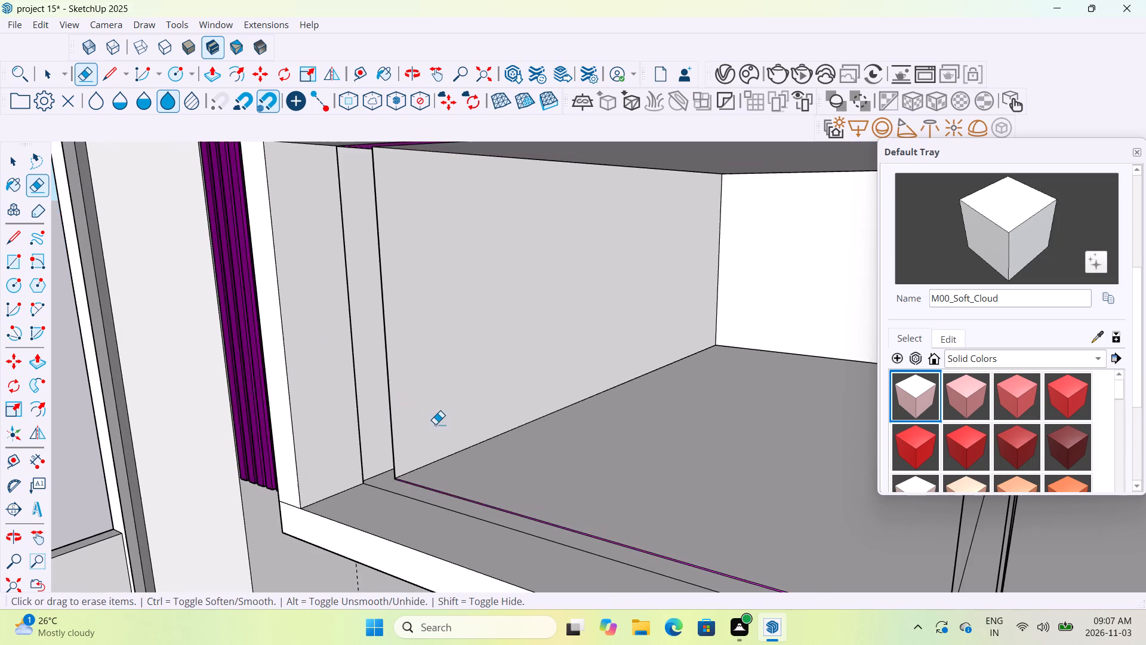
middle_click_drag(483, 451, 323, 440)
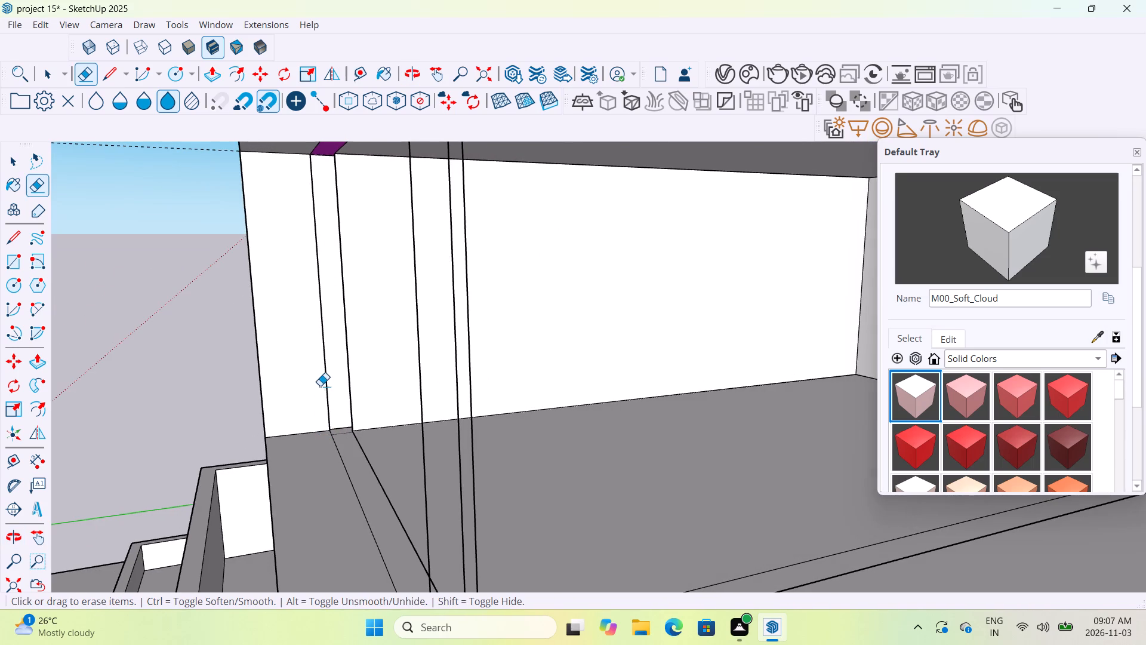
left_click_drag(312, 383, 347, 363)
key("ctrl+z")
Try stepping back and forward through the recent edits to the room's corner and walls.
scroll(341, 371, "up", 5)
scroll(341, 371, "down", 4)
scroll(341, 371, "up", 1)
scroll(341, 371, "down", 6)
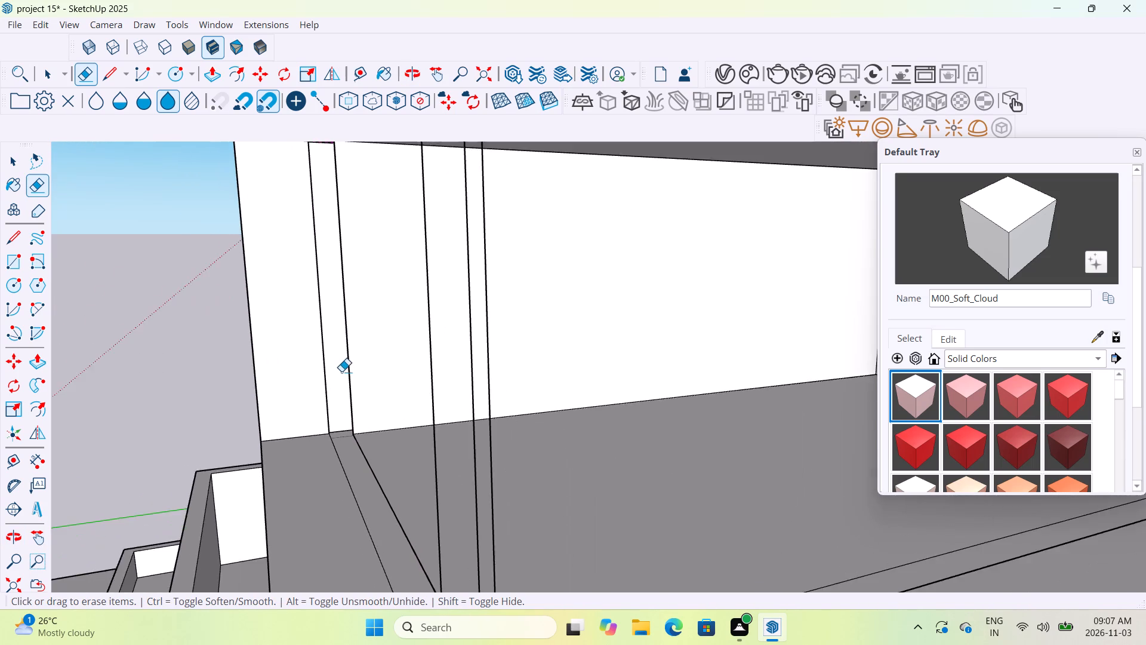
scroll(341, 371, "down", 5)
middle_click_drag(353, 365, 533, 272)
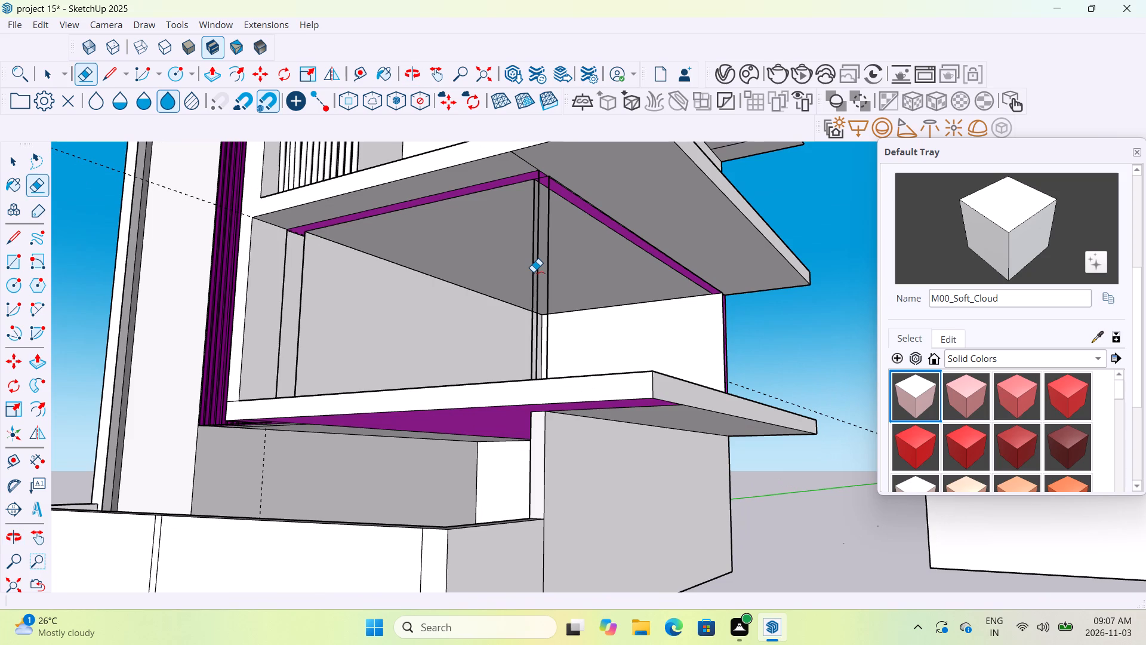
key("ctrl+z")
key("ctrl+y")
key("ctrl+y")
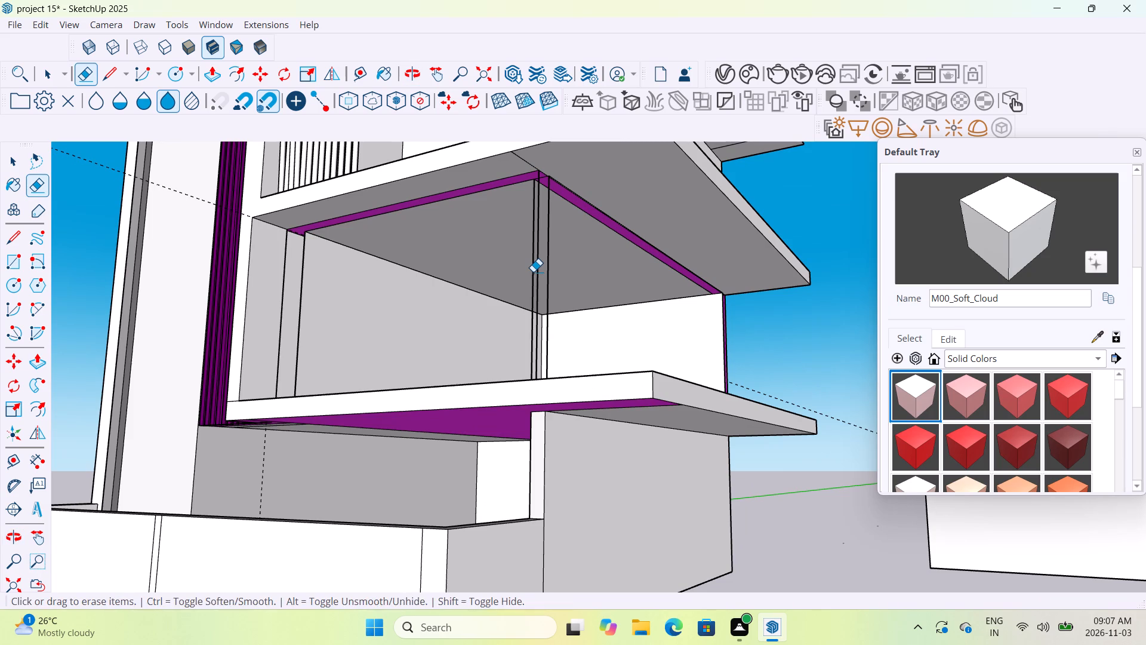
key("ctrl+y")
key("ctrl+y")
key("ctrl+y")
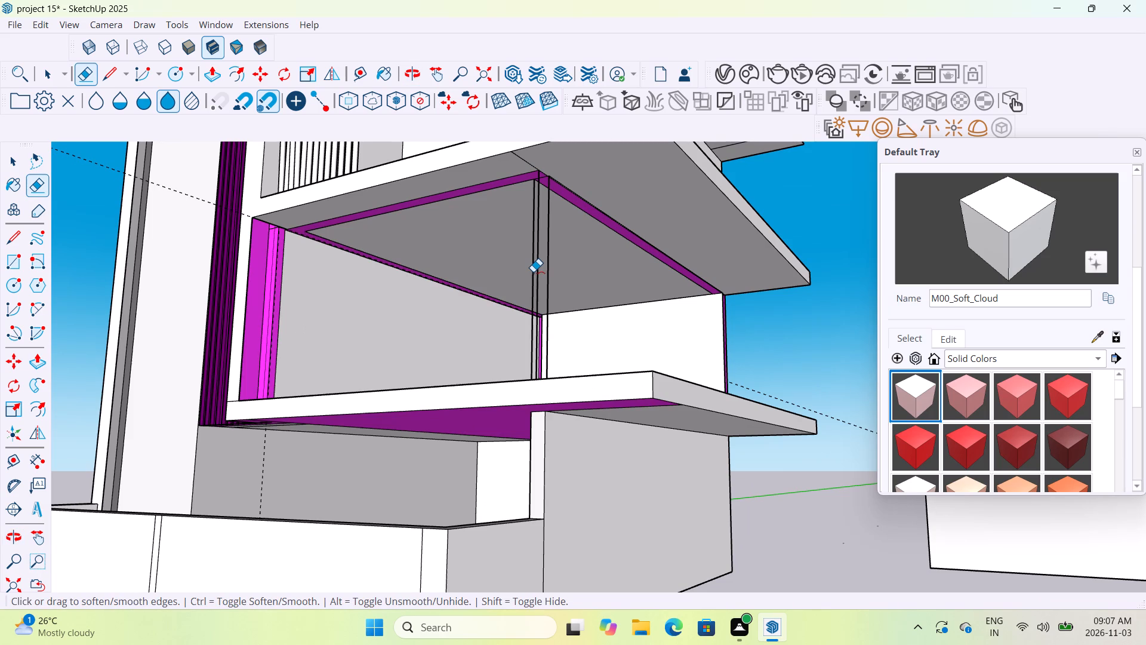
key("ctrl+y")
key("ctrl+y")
Undo the recent edits back to the point where the room's side wall closes the opening.
key("ctrl+z")
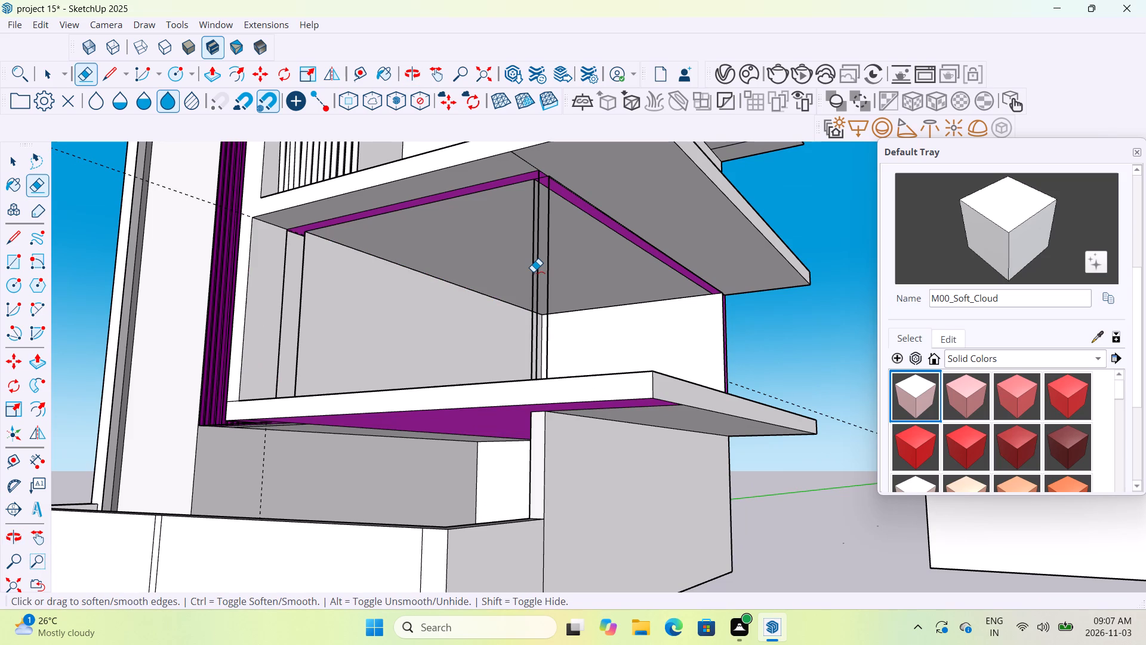
key("ctrl+z")
key("ctrl+z")
key("ctrl+z")
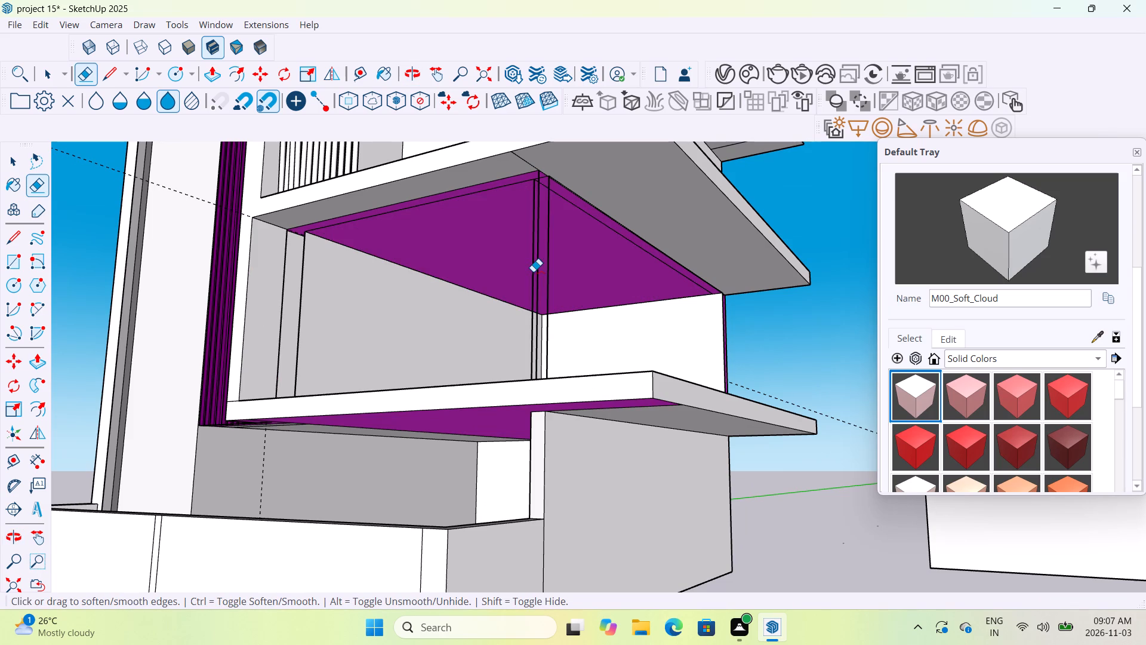
key("ctrl+z")
key("ctrl+z")
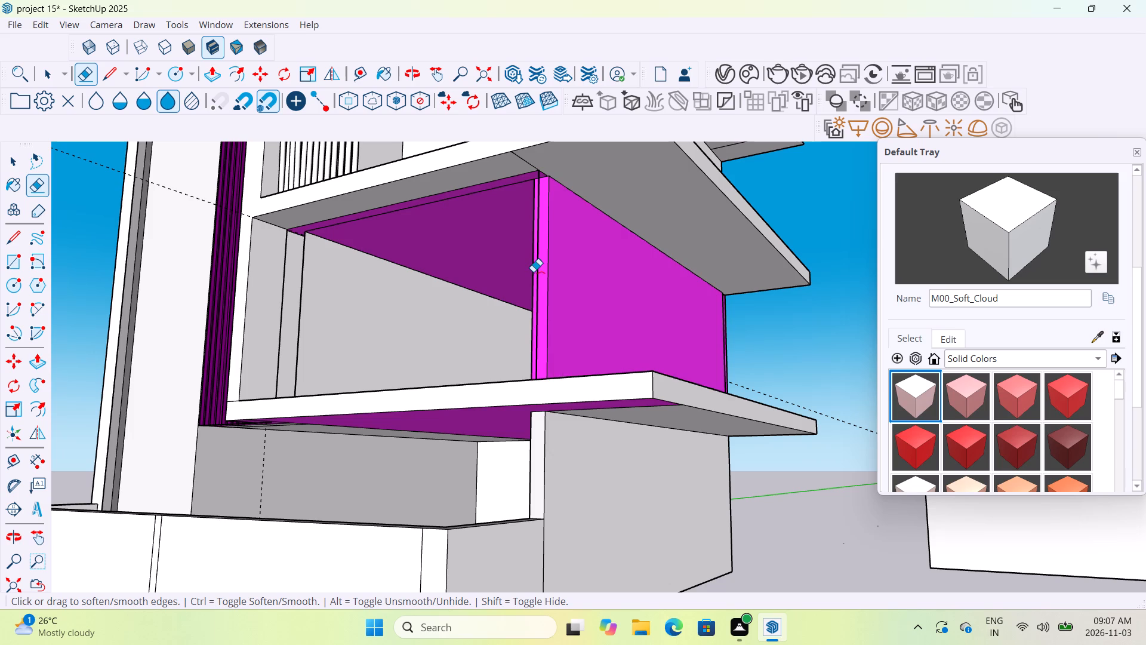
key("ctrl+z")
Paint the room's side wall, its ceiling and the underside of its floor slab with M00_Soft_Cloud.
left_click(969, 247)
left_click(625, 273)
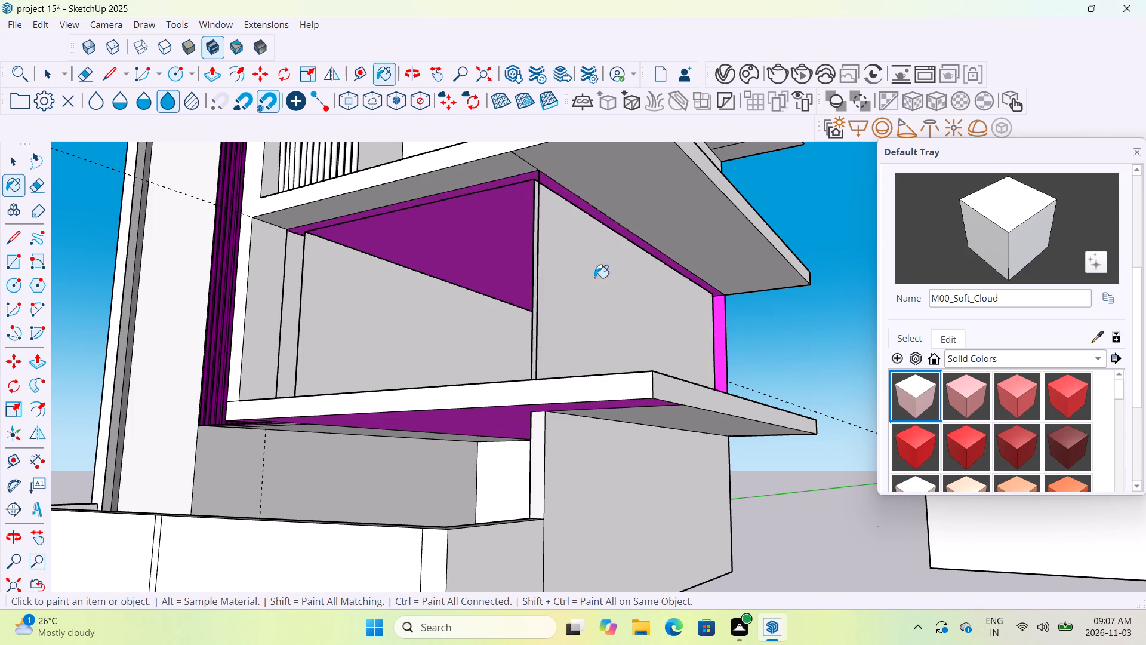
middle_click_drag(504, 285, 680, 290)
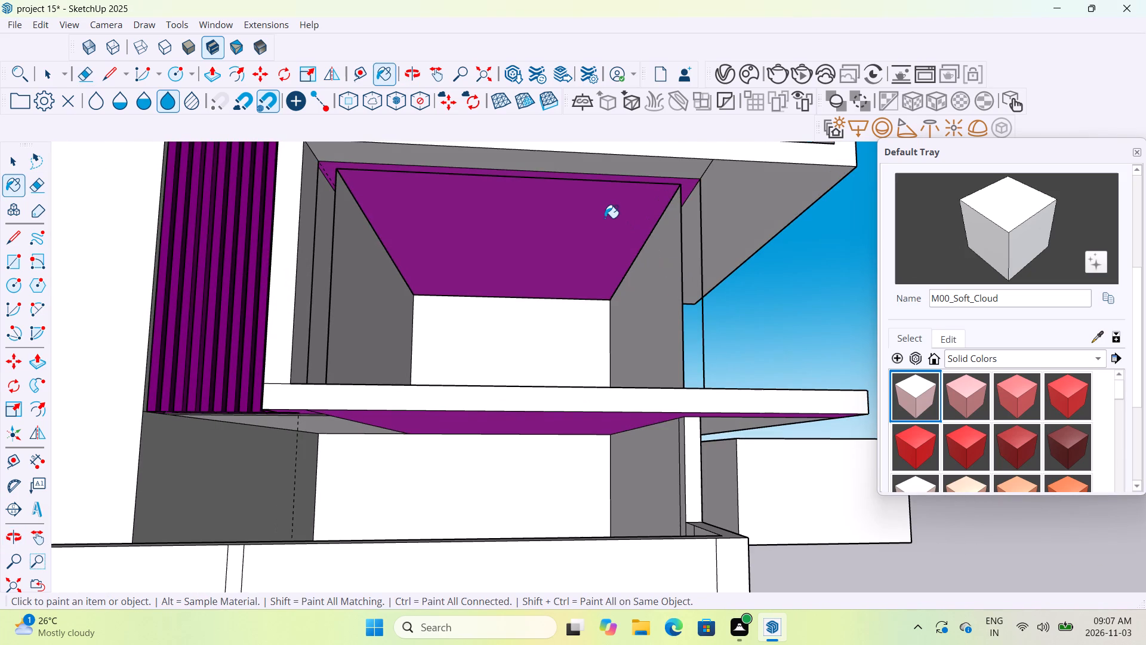
left_click(605, 218)
middle_click_drag(713, 257, 543, 250)
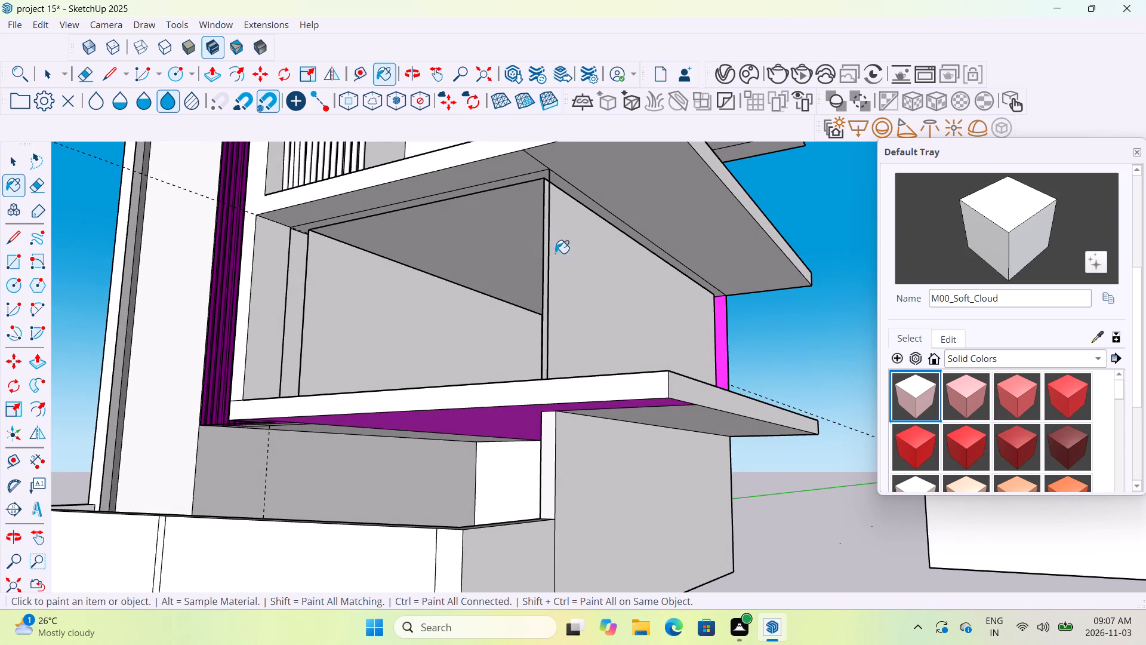
left_click(506, 418)
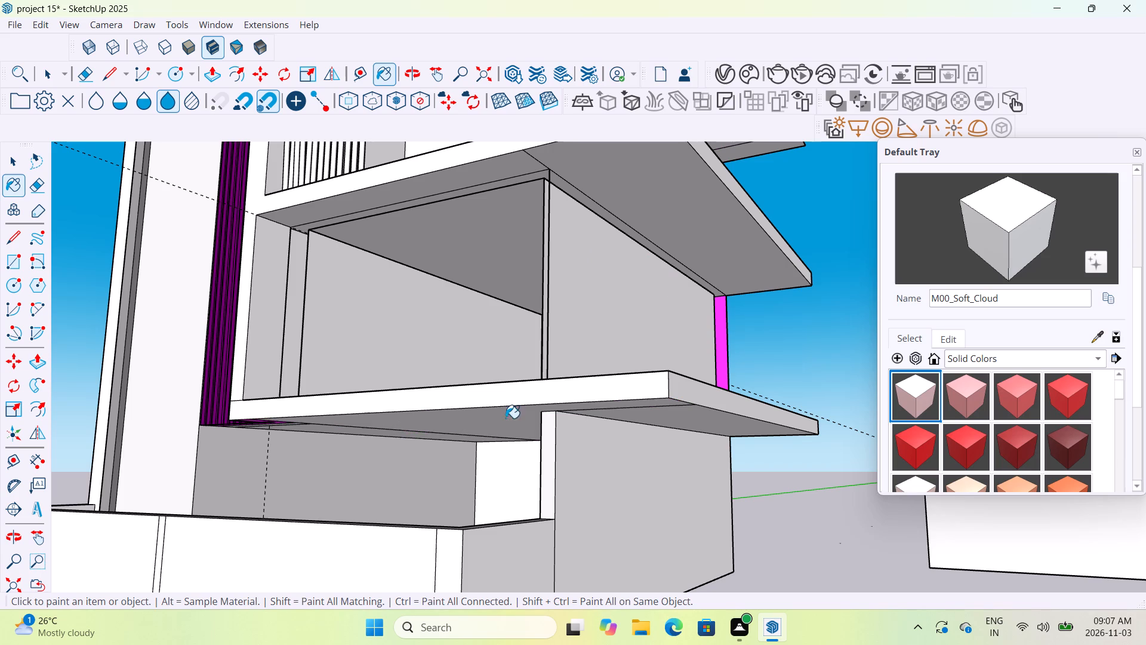
middle_click_drag(757, 369, 726, 287)
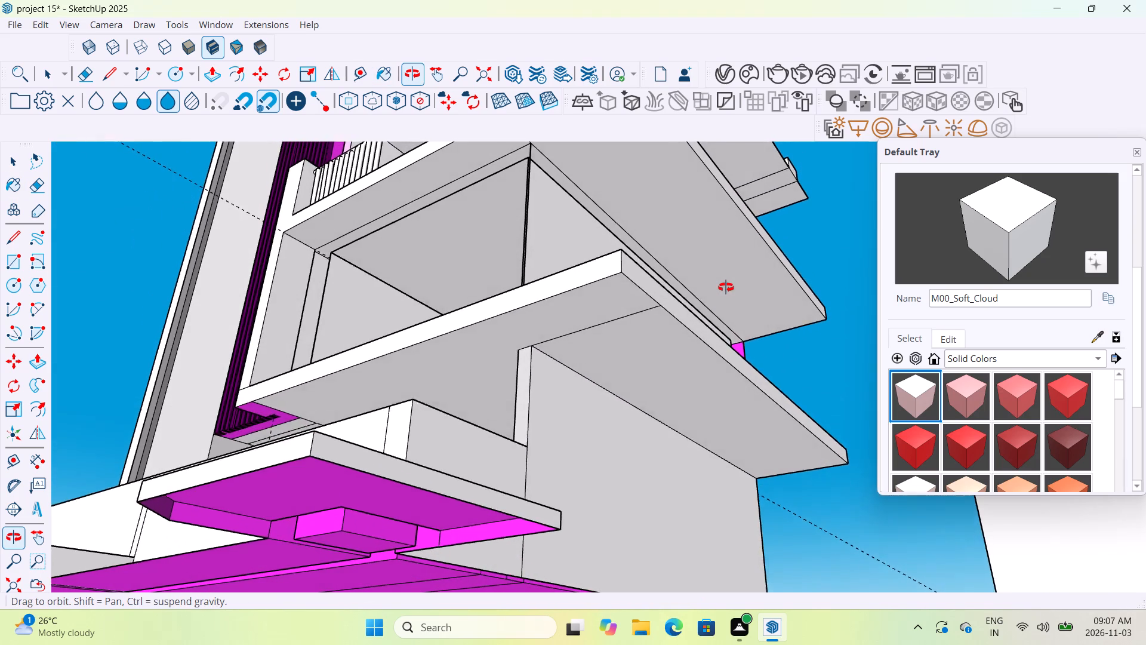
Paint the underside of the small entrance slab and the purple base of its square recess with M00_Soft_Cloud.
middle_click_drag(726, 287, 778, 208)
left_click(623, 245)
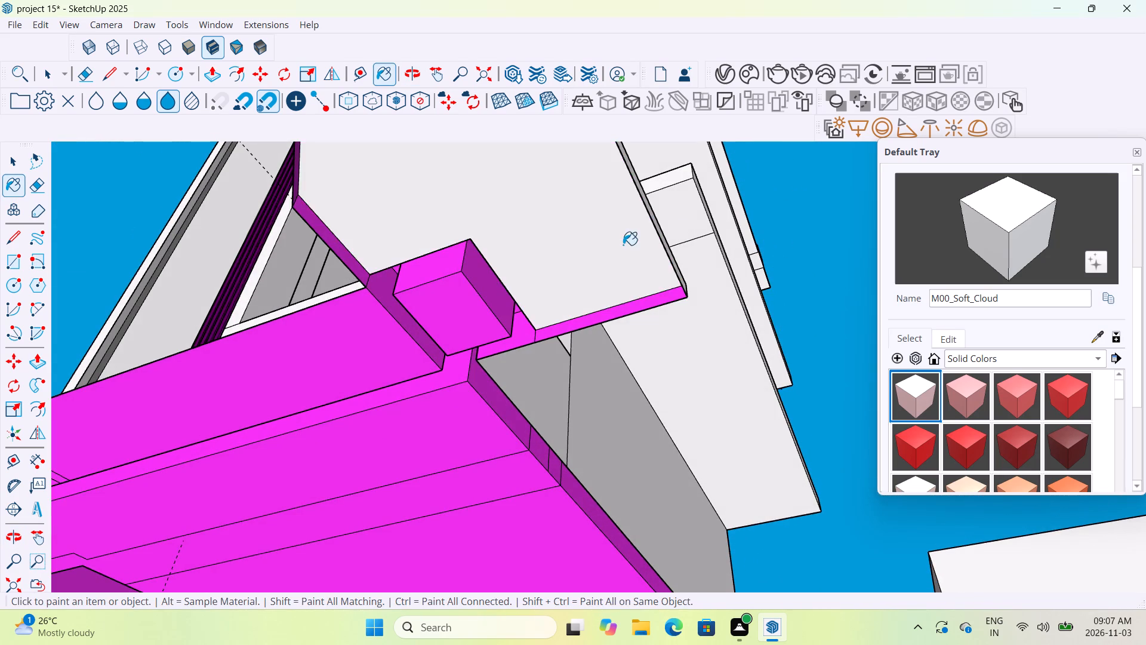
scroll(623, 245, "down", 5)
left_click(463, 322)
left_click(498, 296)
scroll(524, 290, "down", 6)
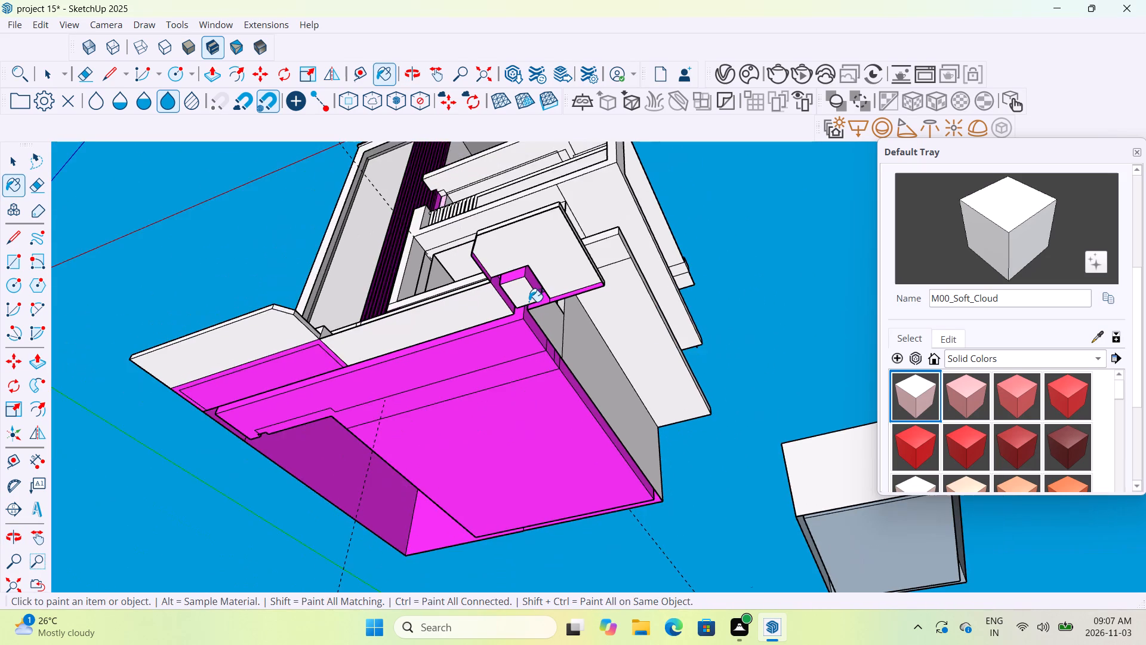
Paint the narrow wall strip between the purple louvre panel and the balcony opening with M00_Soft_Cloud.
middle_click_drag(529, 287, 552, 468)
middle_click_drag(421, 256, 460, 365)
scroll(377, 191, "up", 18)
scroll(411, 196, "up", 6)
middle_click_drag(421, 198, 505, 176)
left_click(366, 211)
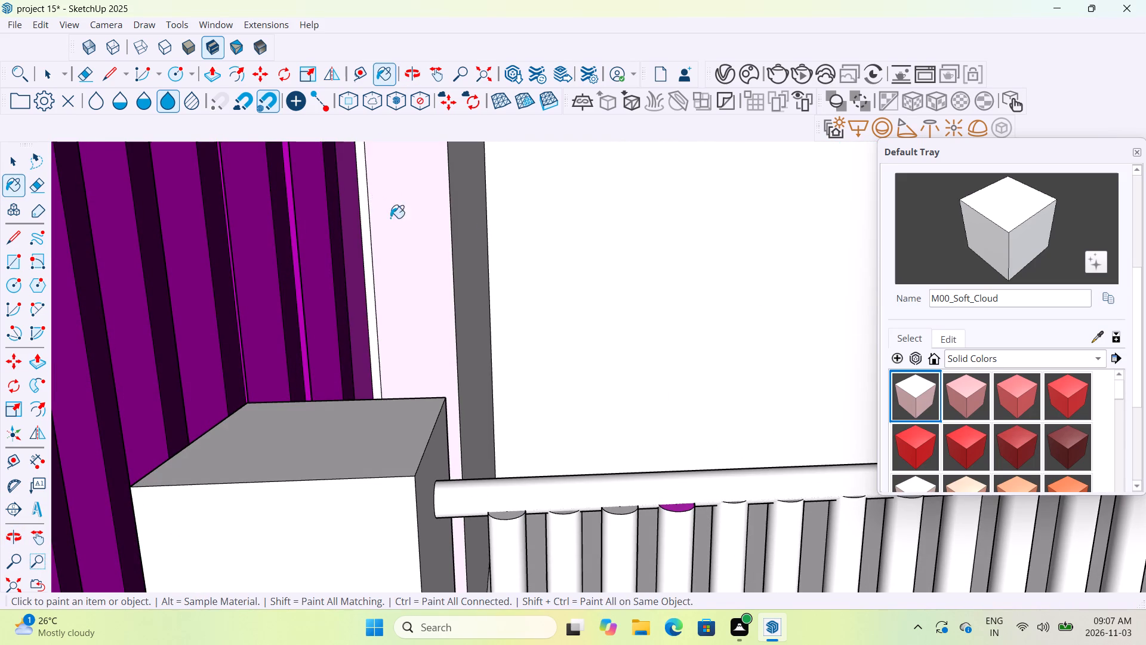
Paint the small purple underside face at the foot of the louvre panel with M00_Soft_Cloud.
scroll(478, 226, "down", 14)
scroll(480, 228, "up", 1)
scroll(480, 229, "down", 14)
middle_click_drag(586, 397, 541, 239)
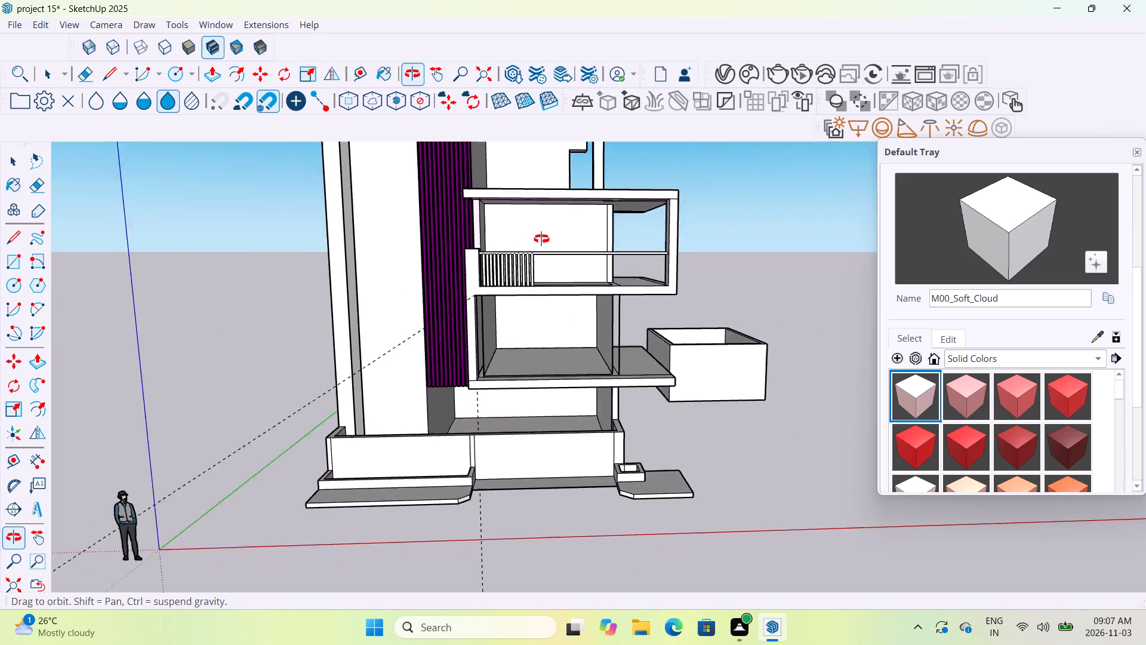
middle_click_drag(541, 239, 538, 172)
middle_click_drag(489, 398, 502, 307)
middle_click_drag(478, 328, 483, 365)
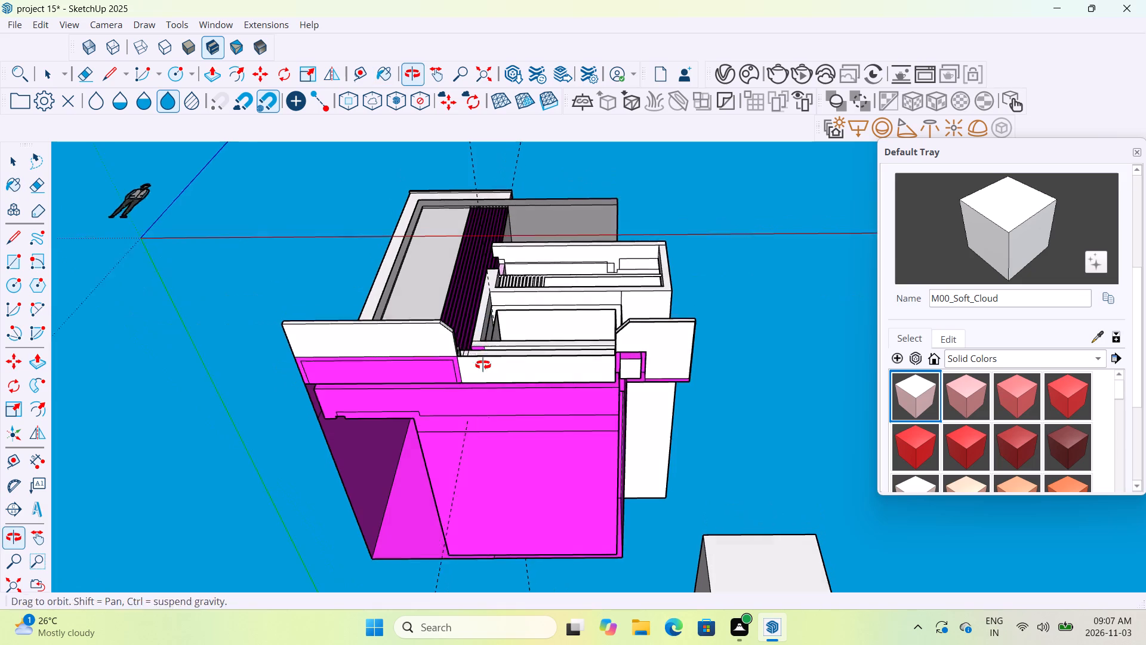
middle_click_drag(483, 365, 483, 367)
scroll(480, 361, "up", 9)
scroll(480, 355, "down", 1)
scroll(480, 355, "up", 2)
left_click(480, 355)
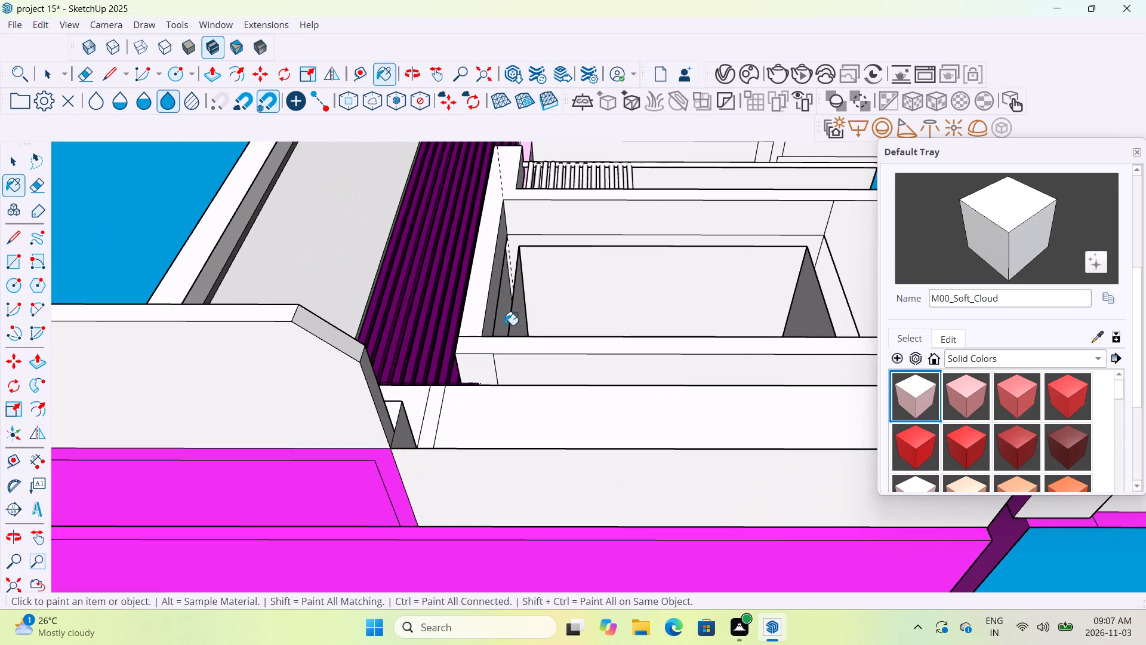
Paint the narrow purple wall face at the rear corner of the room below the balcony with M00_Soft_Cloud.
middle_click_drag(506, 325, 500, 413)
scroll(500, 414, "down", 7)
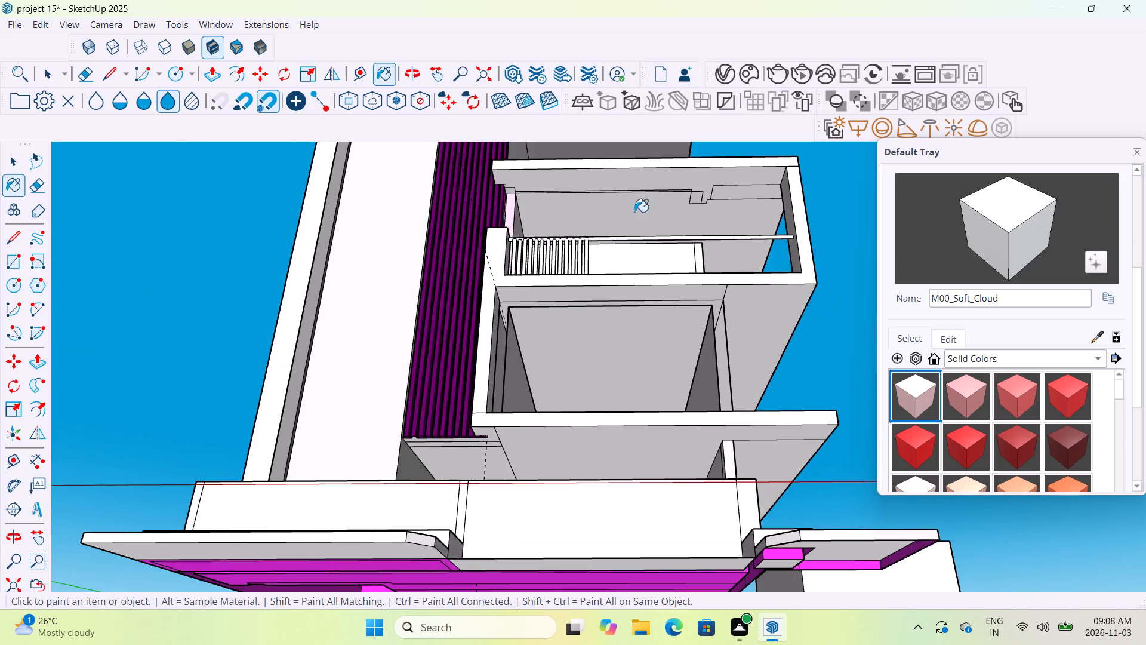
middle_click_drag(636, 220, 603, 379)
scroll(603, 379, "down", 6)
middle_click_drag(636, 405, 617, 330)
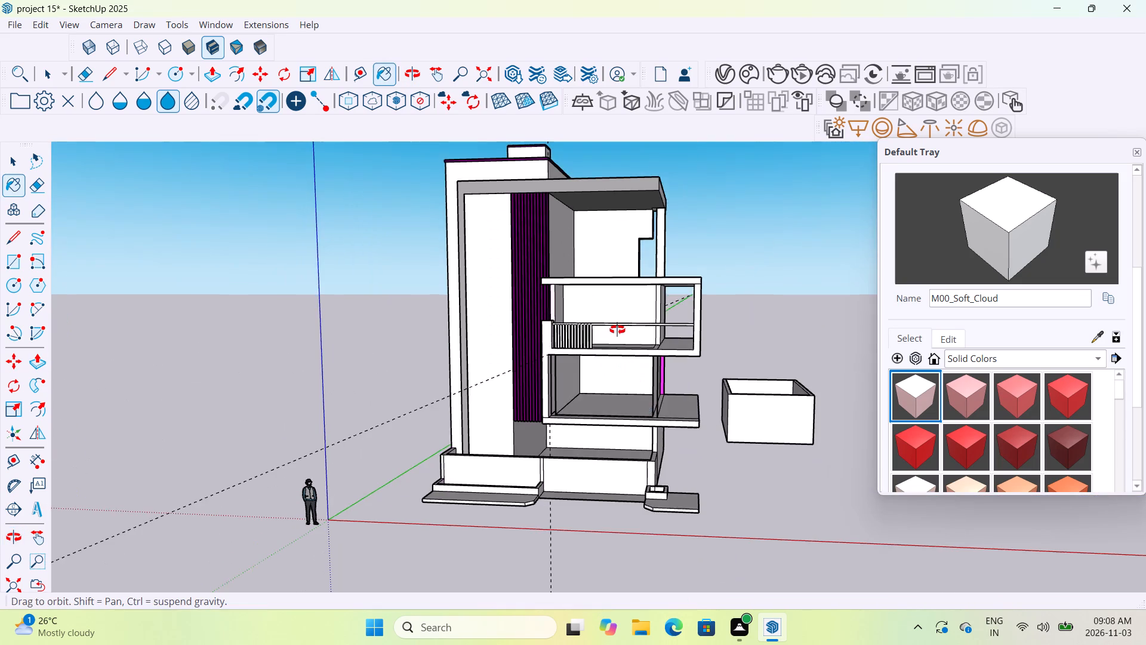
middle_click_drag(617, 330, 558, 269)
middle_click_drag(740, 368, 689, 489)
scroll(711, 383, "up", 6)
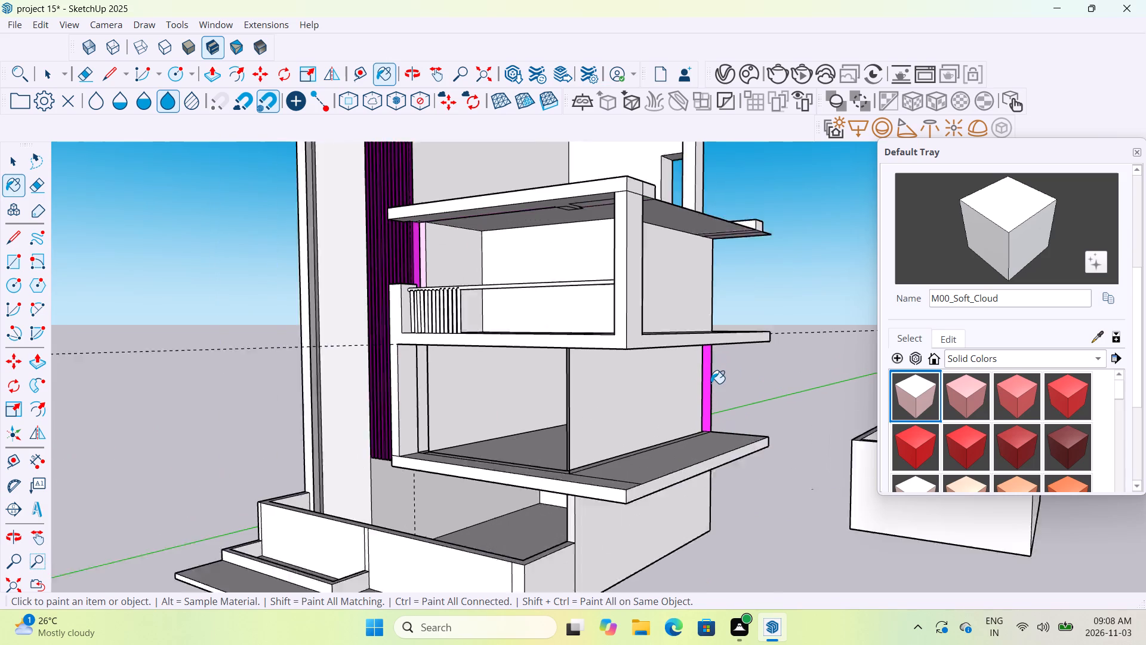
left_click(708, 383)
Paint the purple face between the louvre panel and the balcony wall strip with M00_Soft_Cloud.
scroll(370, 236, "up", 1)
middle_click_drag(370, 236, 376, 237)
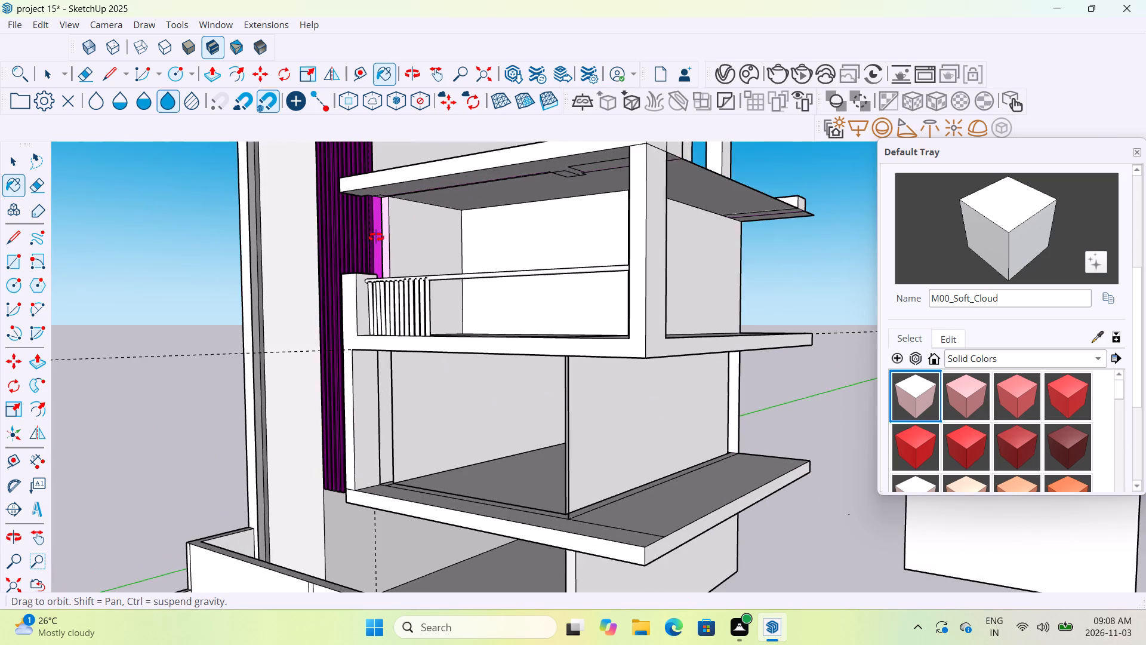
middle_click_drag(376, 237, 445, 256)
scroll(355, 239, "up", 14)
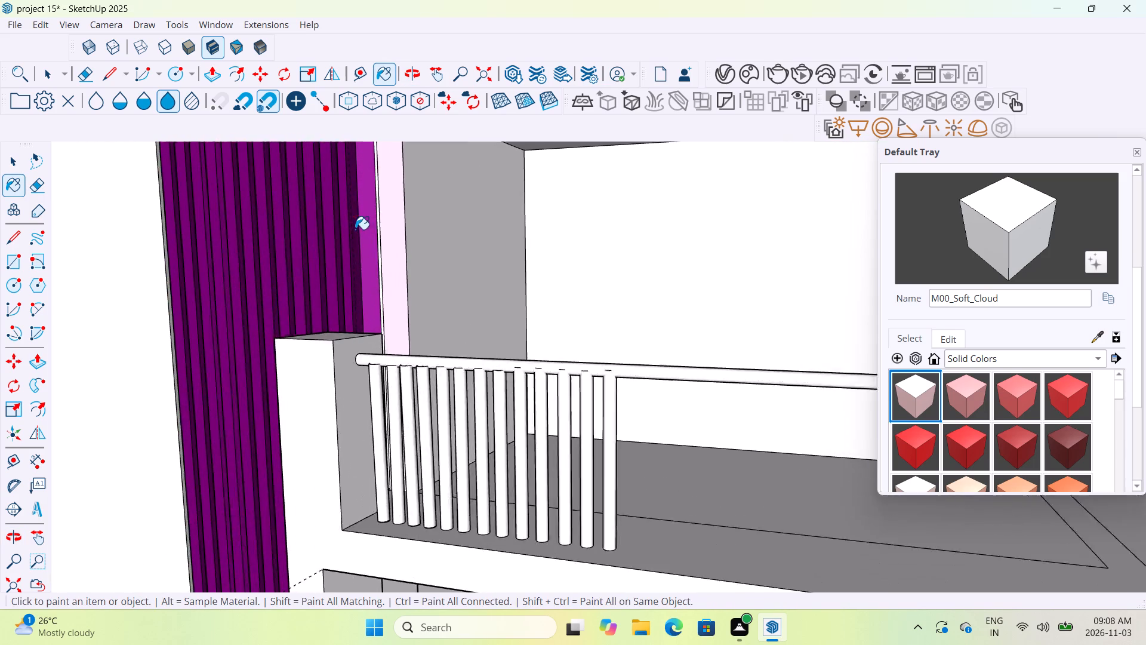
left_click(369, 223)
Examine the balcony, the louvre panel edge and the room below for remaining purple faces.
scroll(412, 241, "down", 7)
middle_click_drag(404, 258, 457, 299)
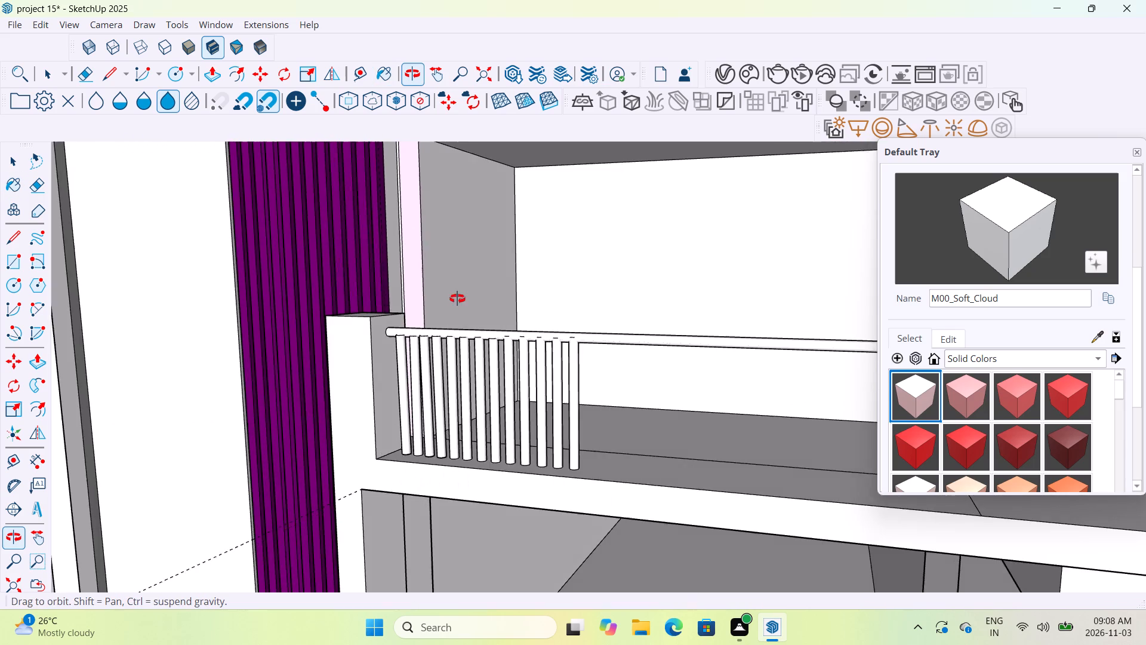
middle_click_drag(457, 299, 601, 351)
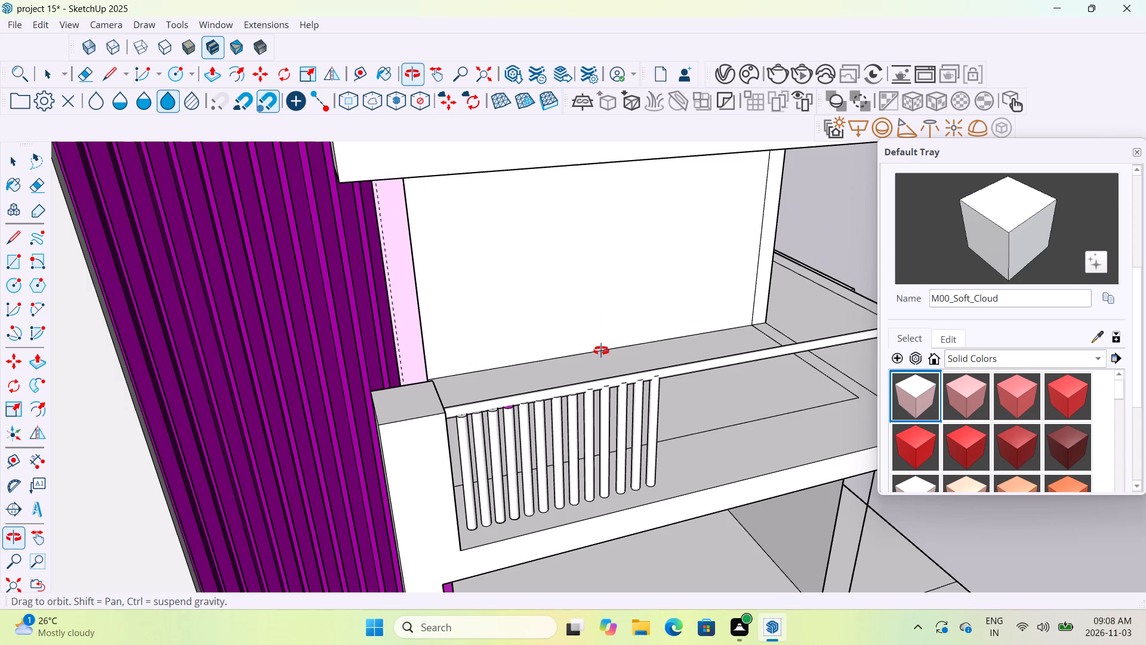
middle_click_drag(601, 351, 557, 219)
scroll(557, 217, "down", 7)
scroll(532, 292, "down", 7)
middle_click_drag(575, 400, 506, 343)
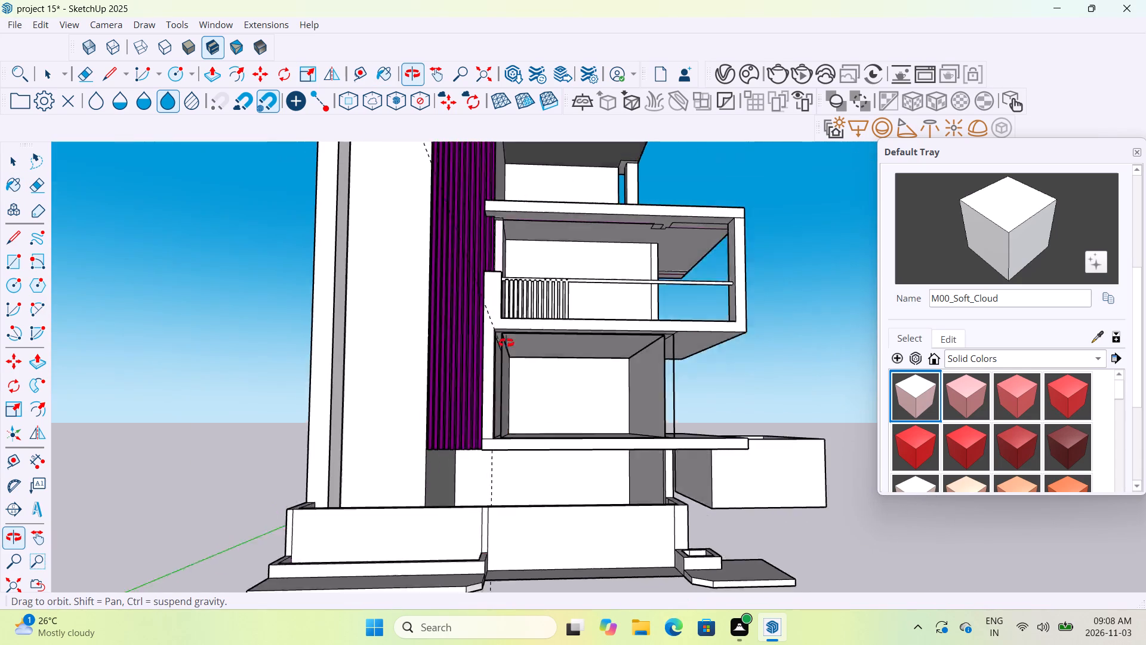
middle_click_drag(506, 343, 481, 347)
middle_click_drag(550, 314, 631, 292)
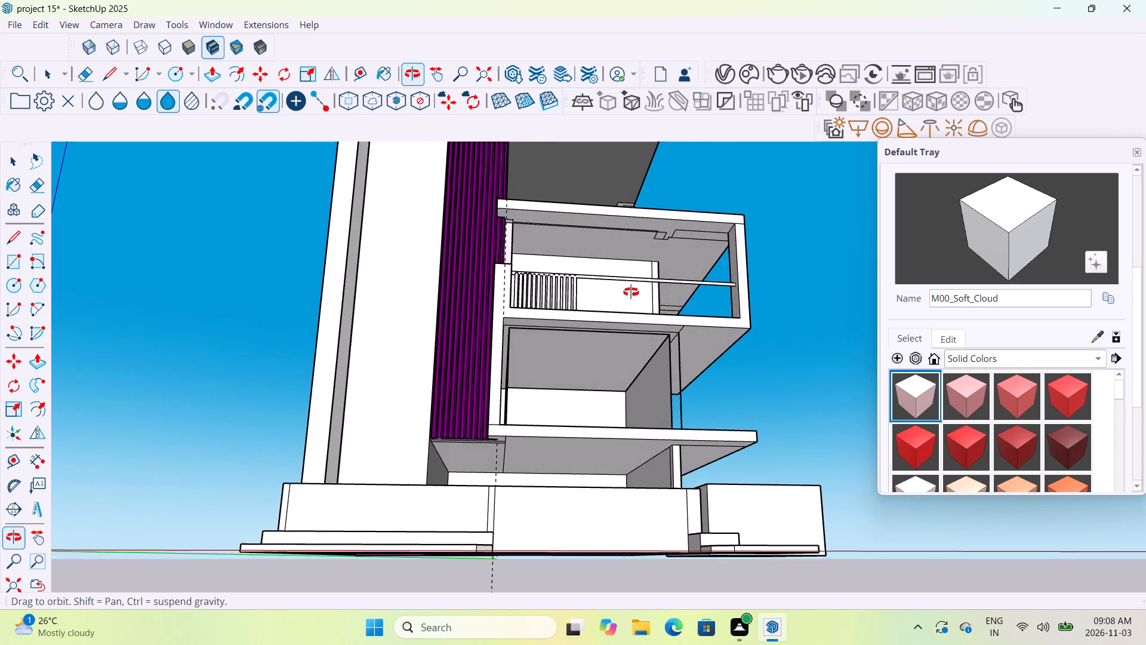
middle_click_drag(631, 292, 634, 292)
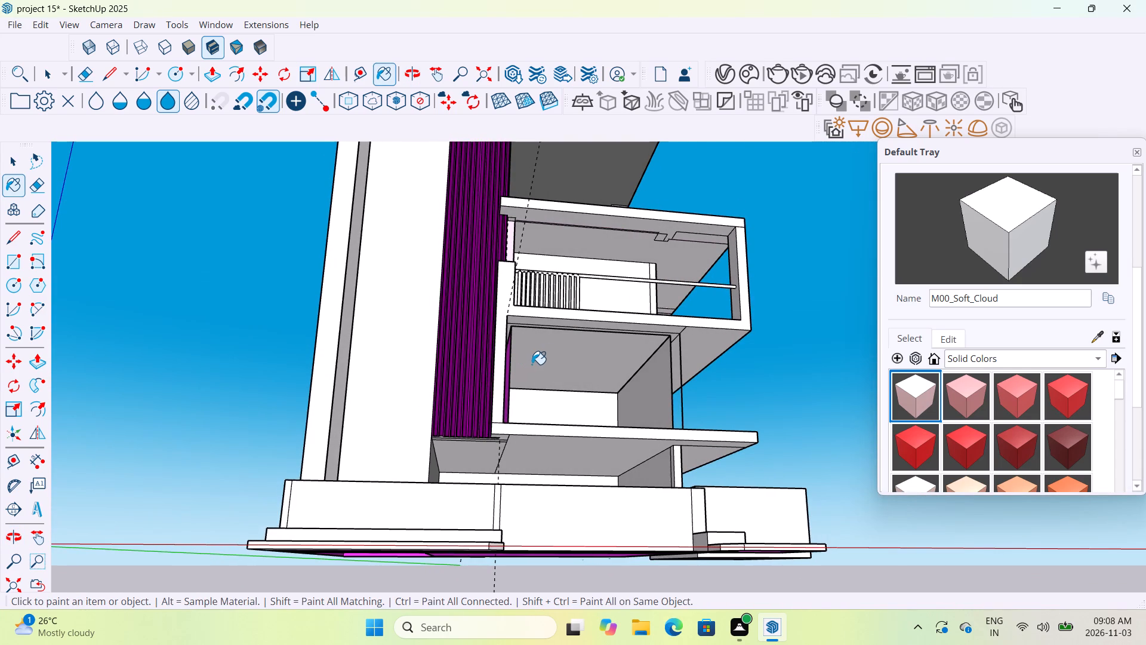
Select the inner side wall face, nearest the louvre panel, in the room below the balcony.
scroll(532, 360, "up", 8)
middle_click_drag(534, 360, 523, 364)
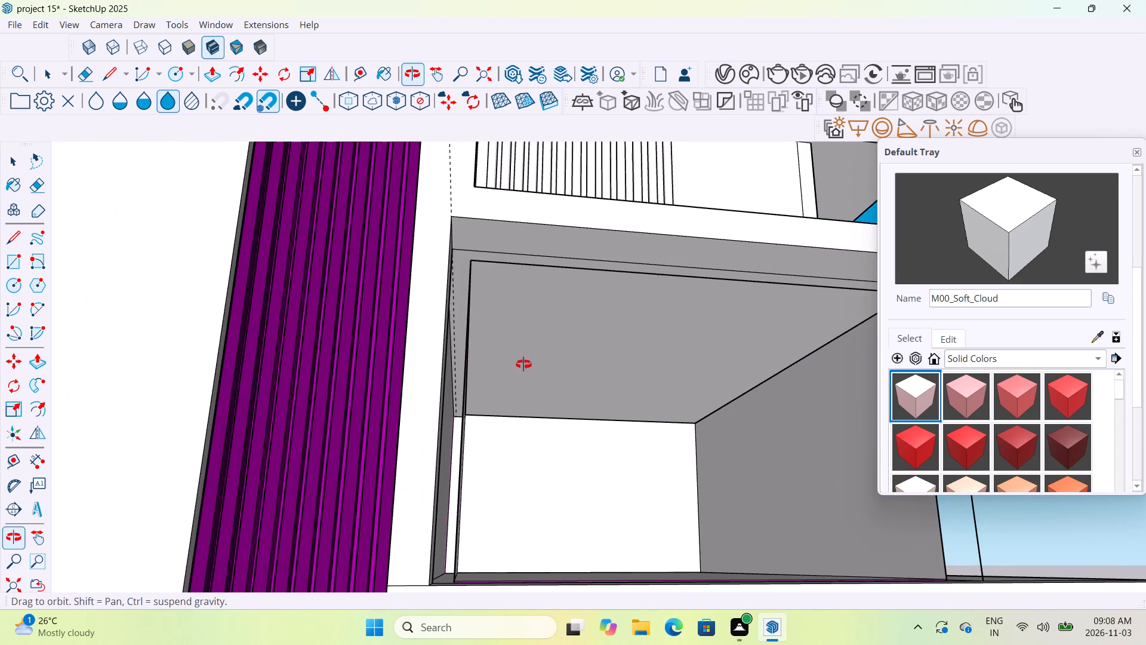
middle_click_drag(523, 364, 439, 378)
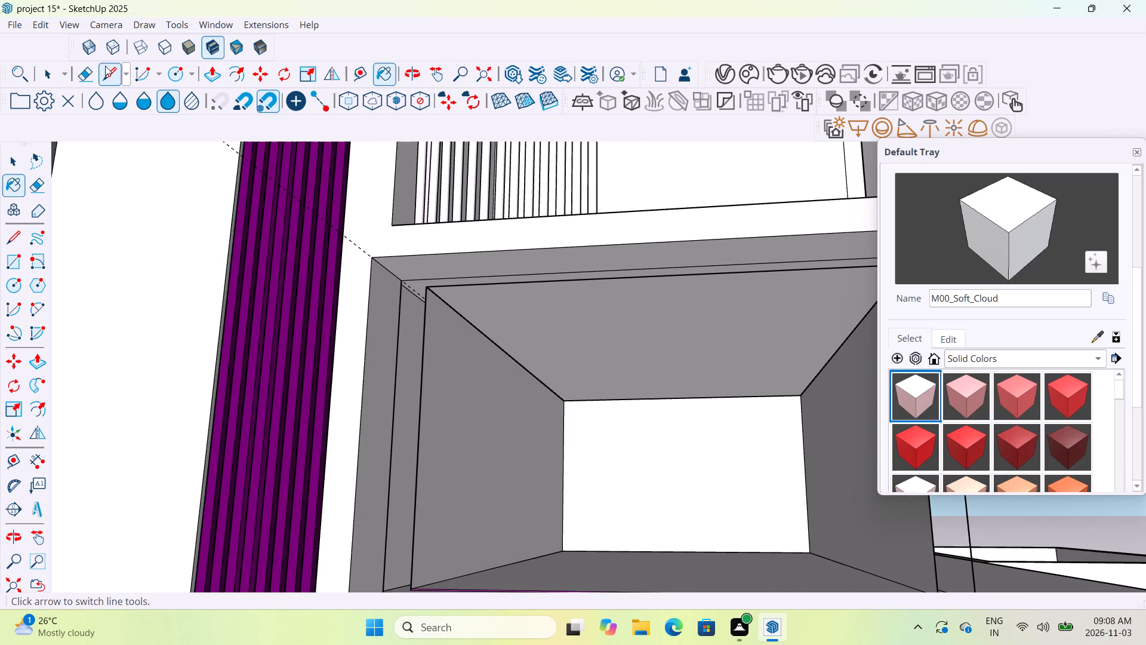
left_click(56, 72)
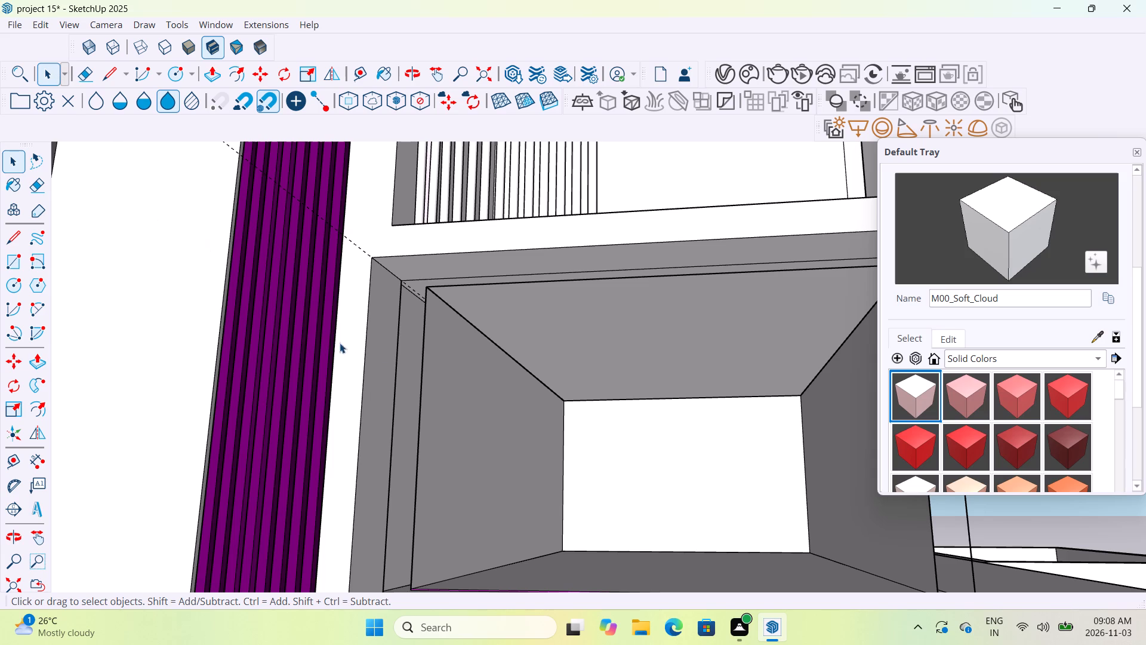
left_click(449, 375)
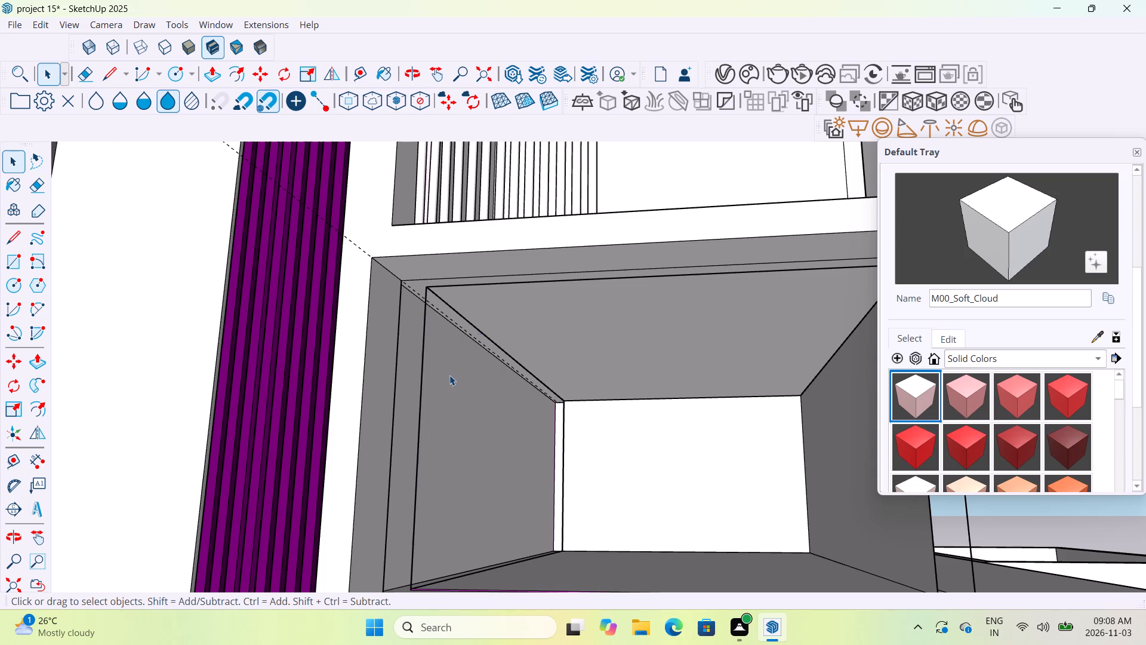
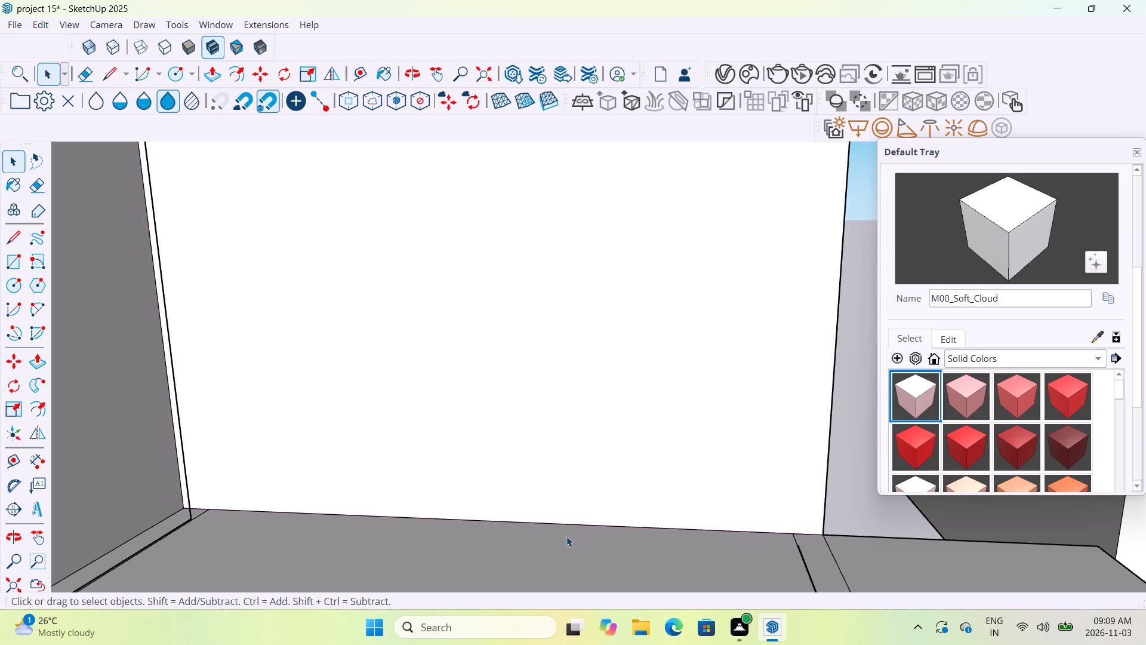
Examine the balcony and the room below it from the open front.
scroll(566, 536, "down", 8)
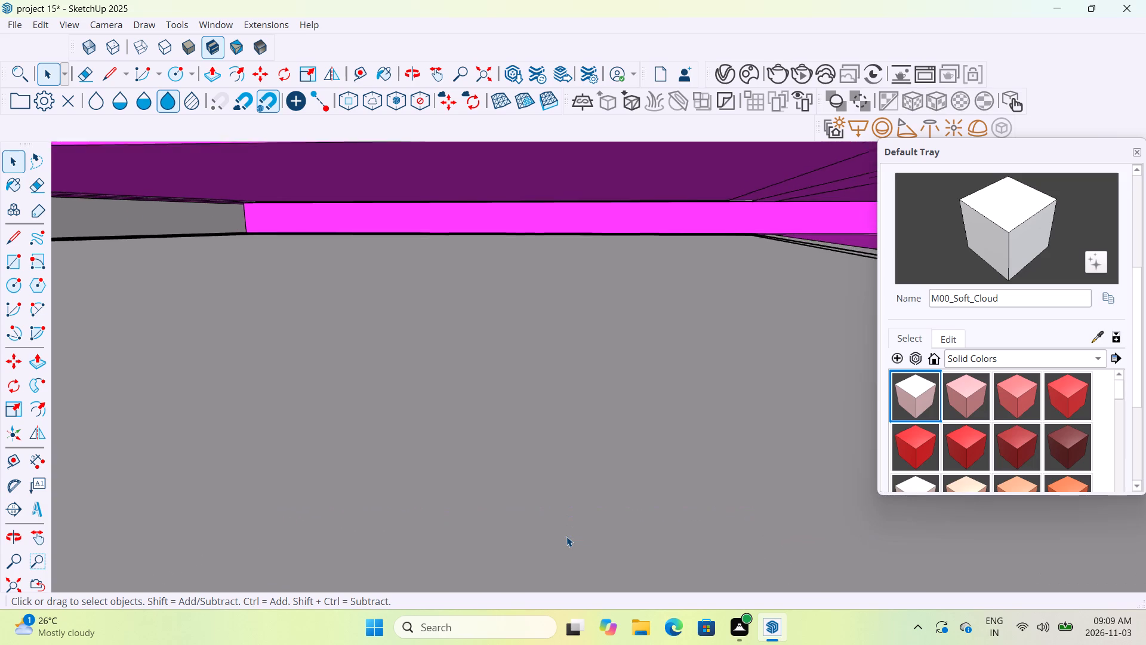
scroll(566, 536, "down", 20)
scroll(566, 536, "down", 20)
scroll(566, 536, "down", 5)
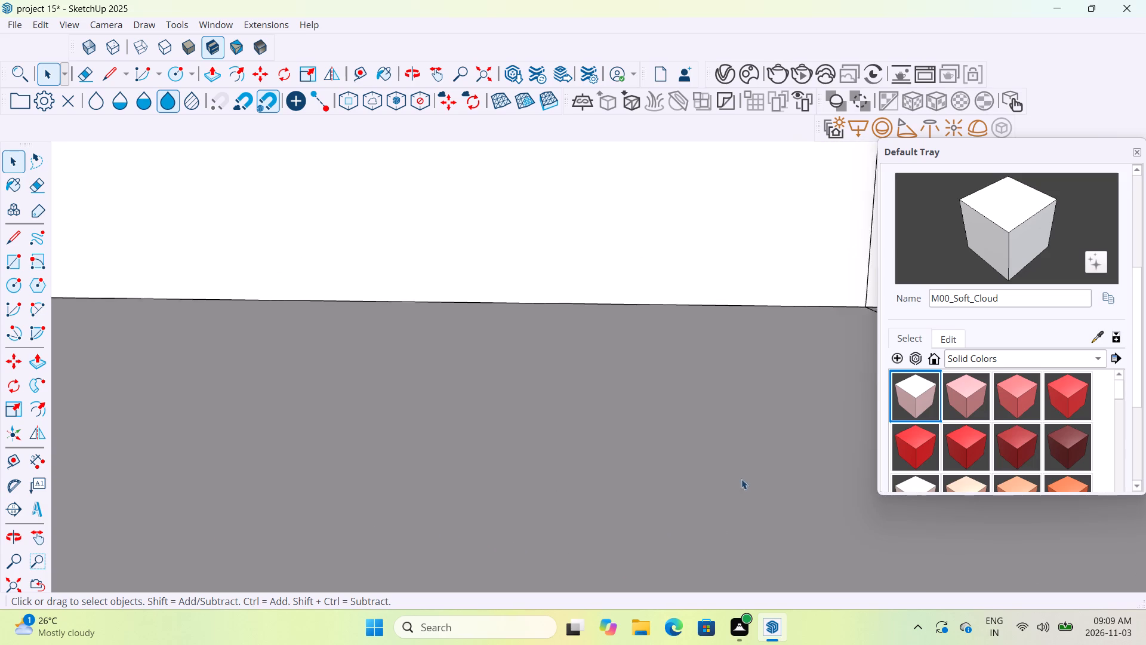
scroll(741, 479, "down", 18)
scroll(749, 476, "up", 1)
scroll(749, 476, "down", 5)
scroll(749, 476, "up", 1)
scroll(749, 476, "down", 10)
middle_click_drag(734, 431, 731, 451)
scroll(731, 421, "up", 10)
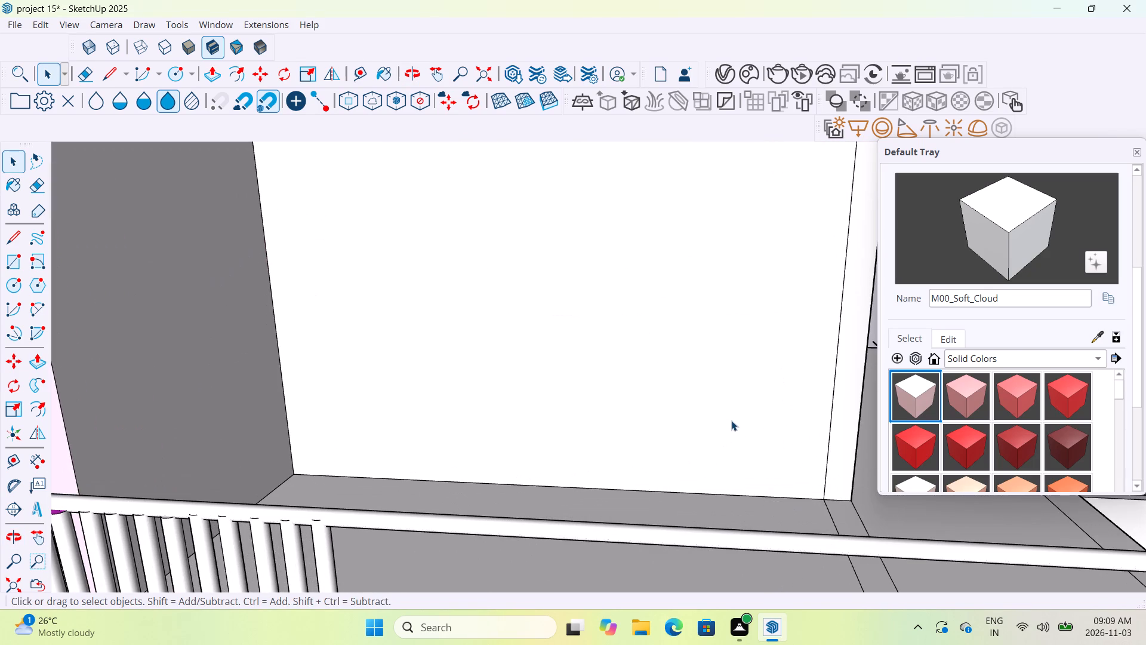
middle_click_drag(731, 420, 744, 396)
scroll(744, 396, "down", 15)
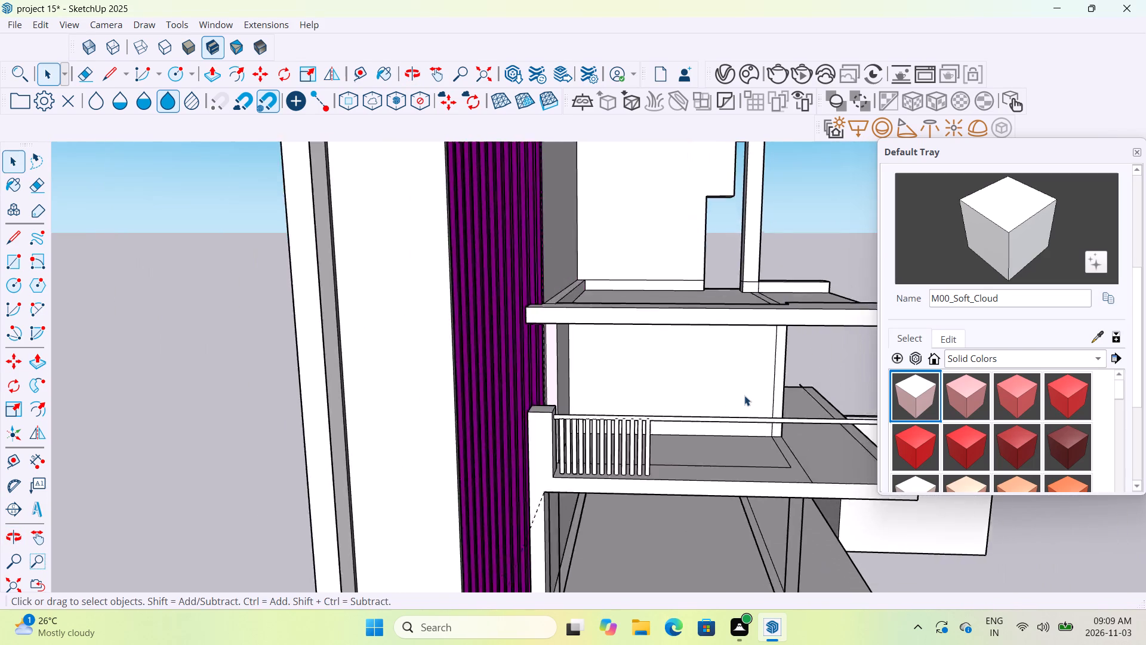
scroll(744, 395, "down", 5)
scroll(722, 503, "up", 11)
middle_click_drag(722, 481, 706, 456)
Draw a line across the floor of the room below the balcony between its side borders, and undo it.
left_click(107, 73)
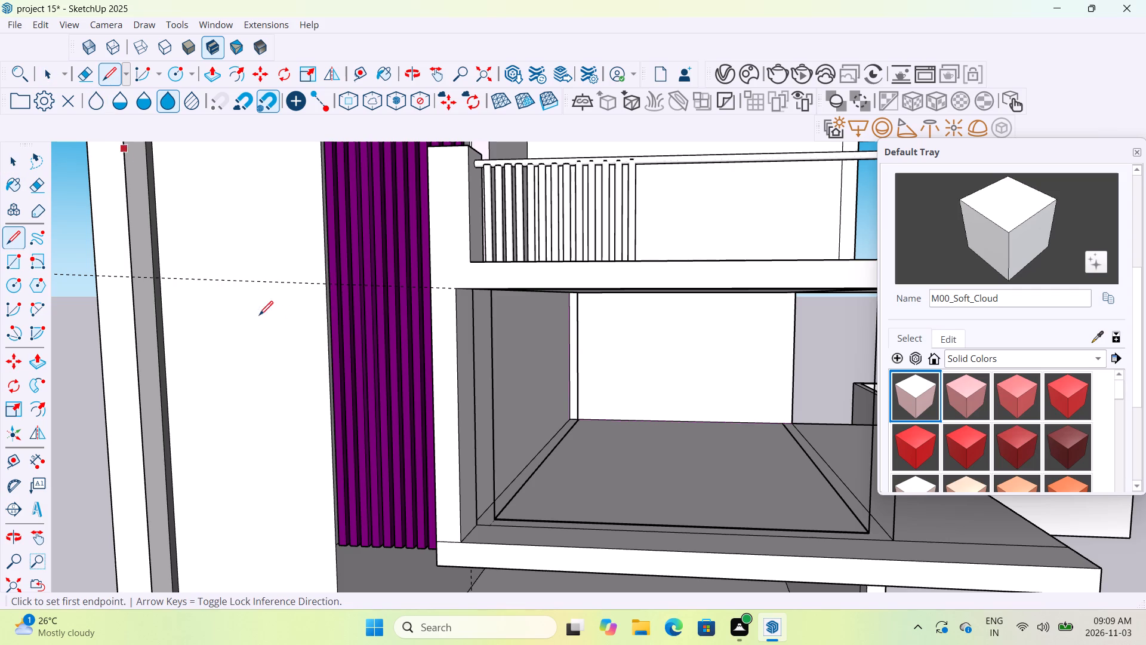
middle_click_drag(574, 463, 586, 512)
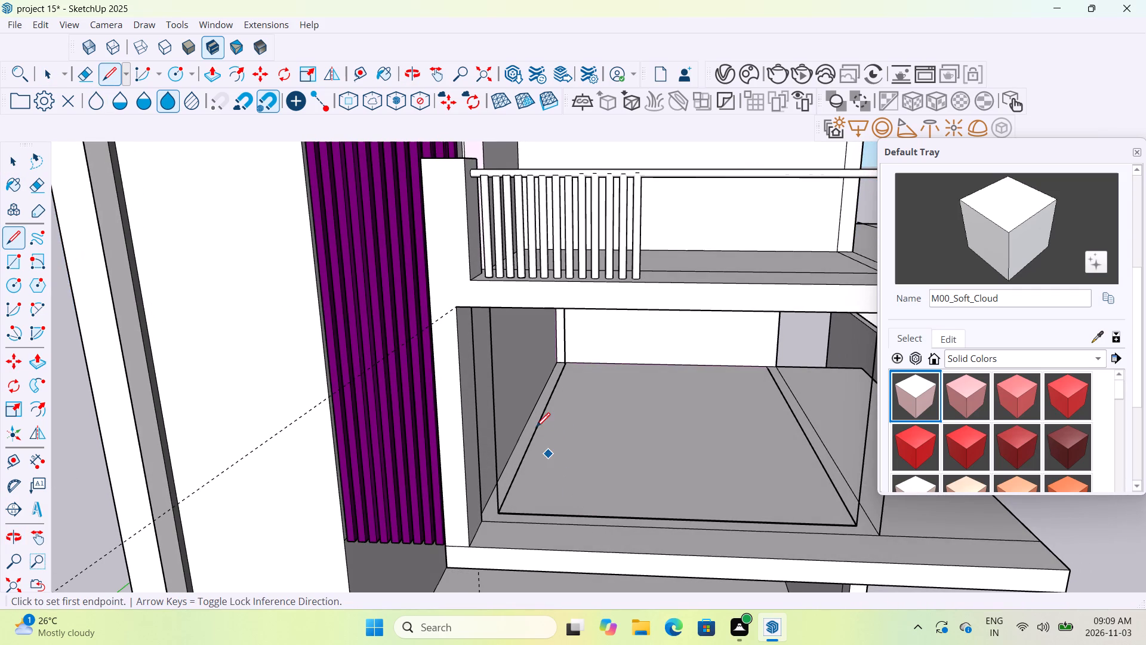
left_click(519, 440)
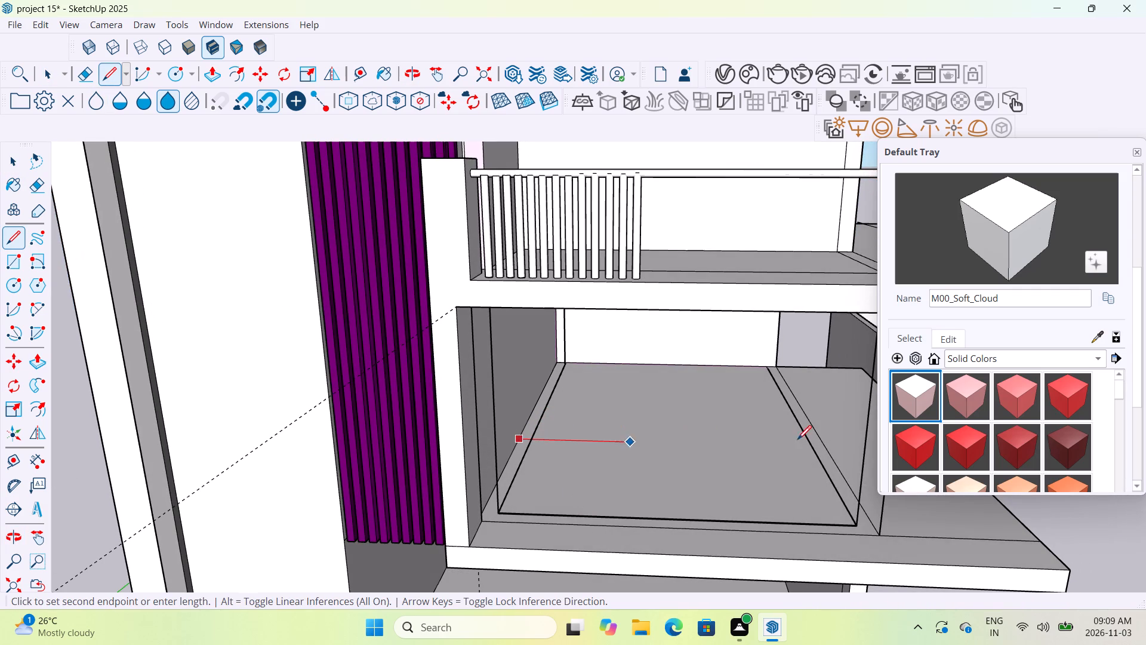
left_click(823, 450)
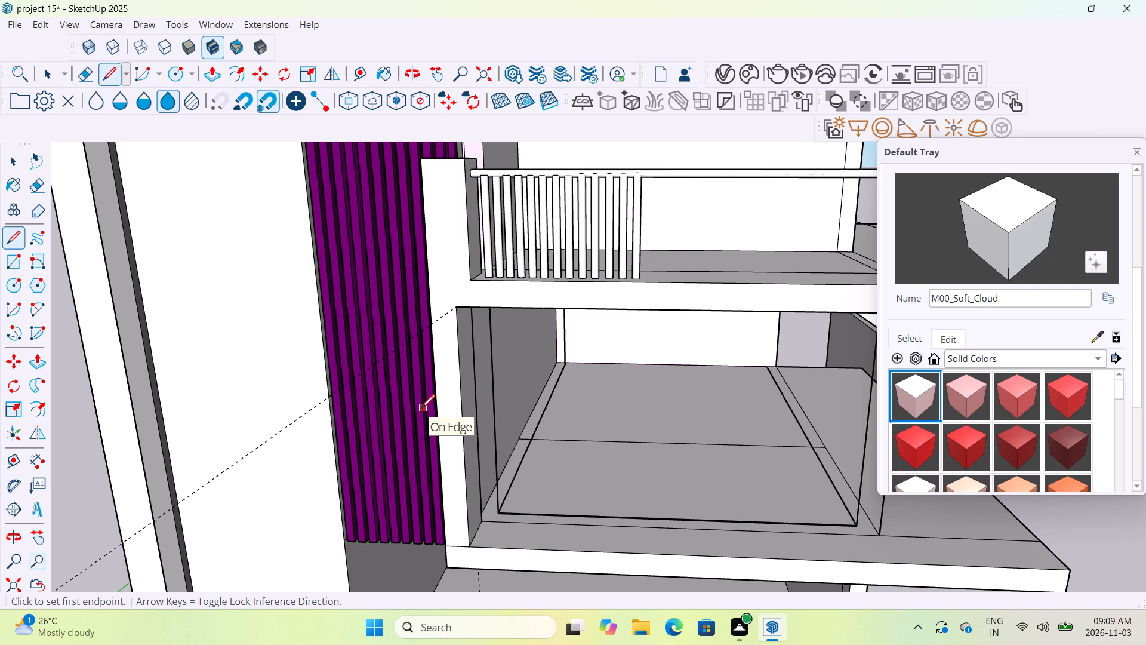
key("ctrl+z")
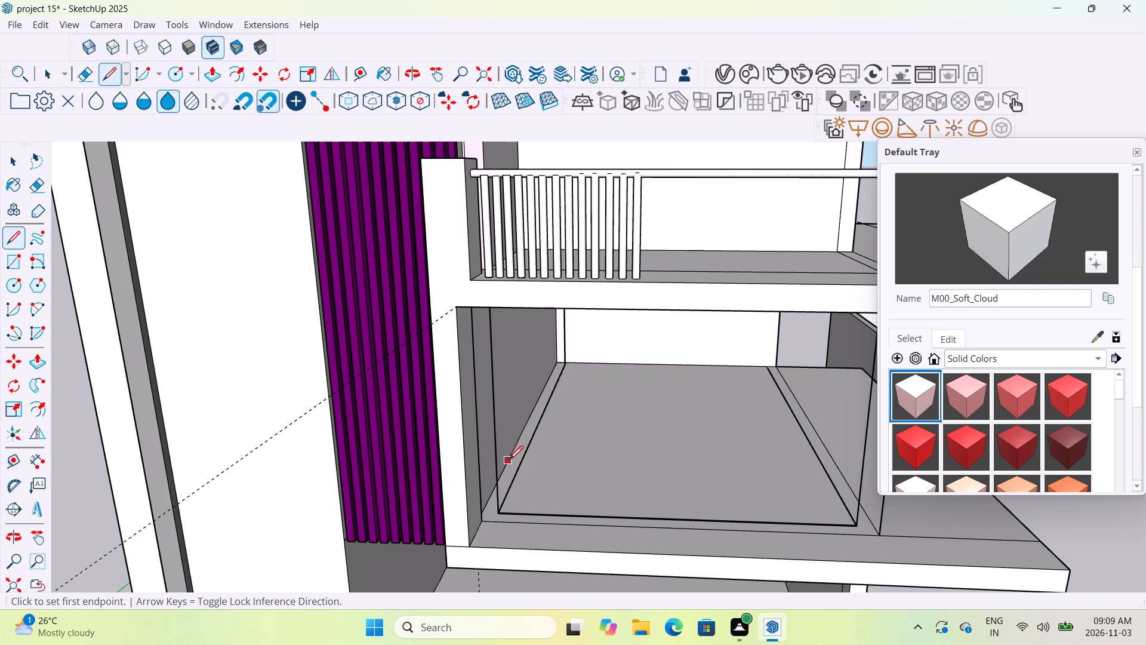
Draw a line across the floor of the room below the balcony between the two side borders, nearer the open front.
left_click(509, 461)
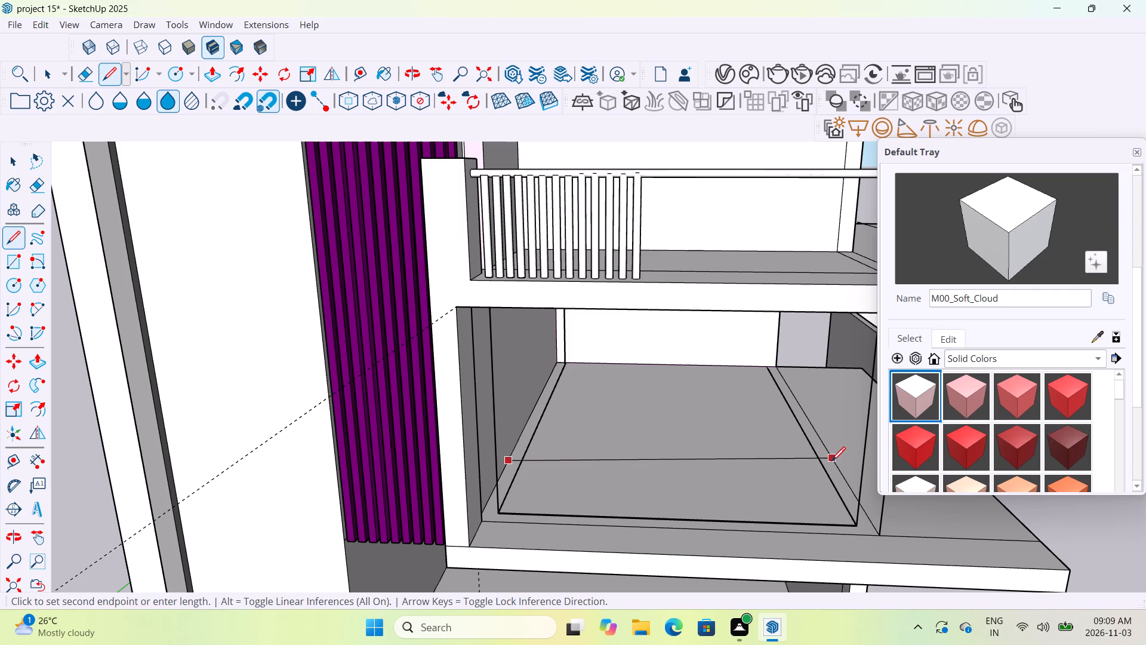
left_click(839, 475)
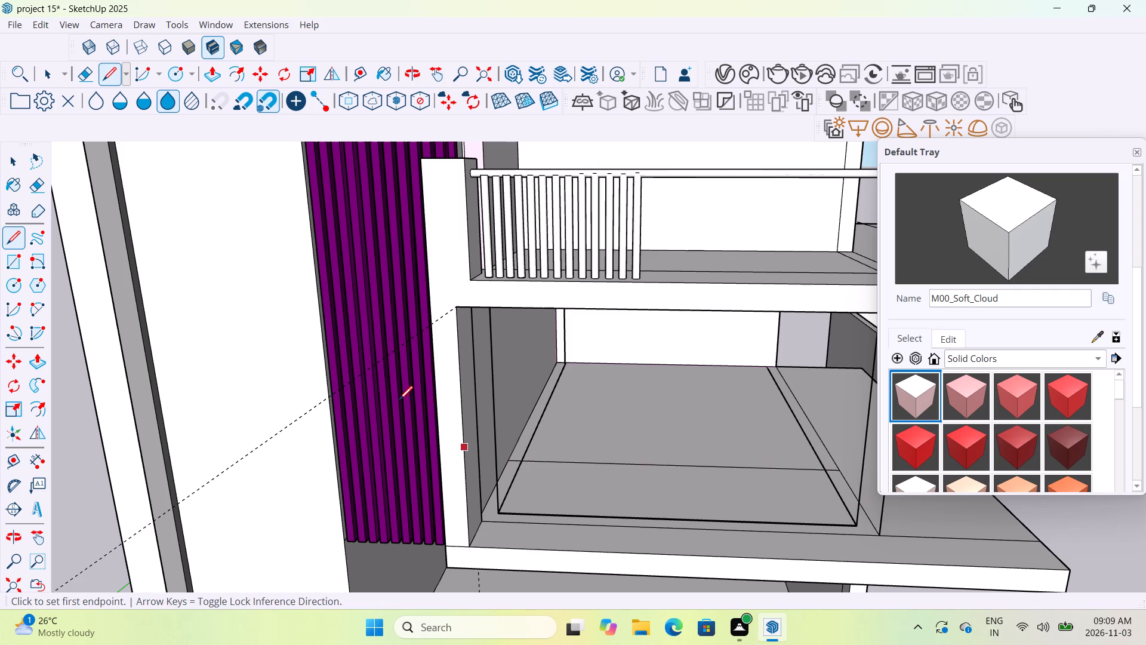
Erase both inner side border lines on the floor behind the new cross line, including the leftover stub at the rear wall's open end.
scroll(560, 370, "up", 4)
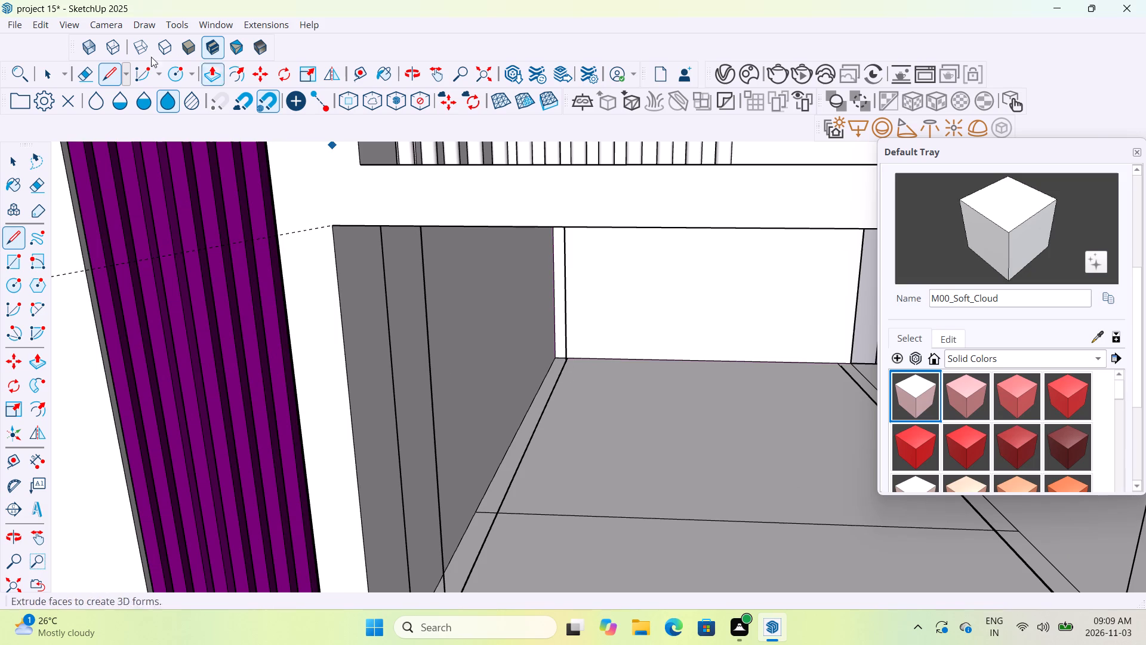
left_click(82, 75)
scroll(542, 402, "up", 4)
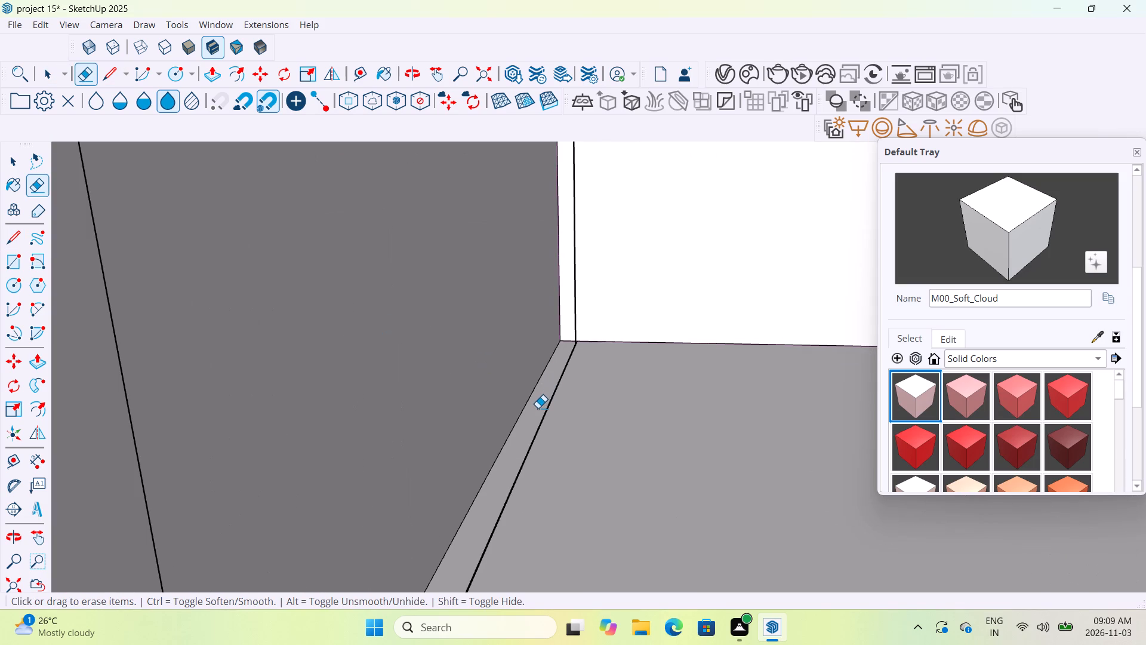
left_click_drag(531, 416, 547, 439)
scroll(563, 444, "down", 11)
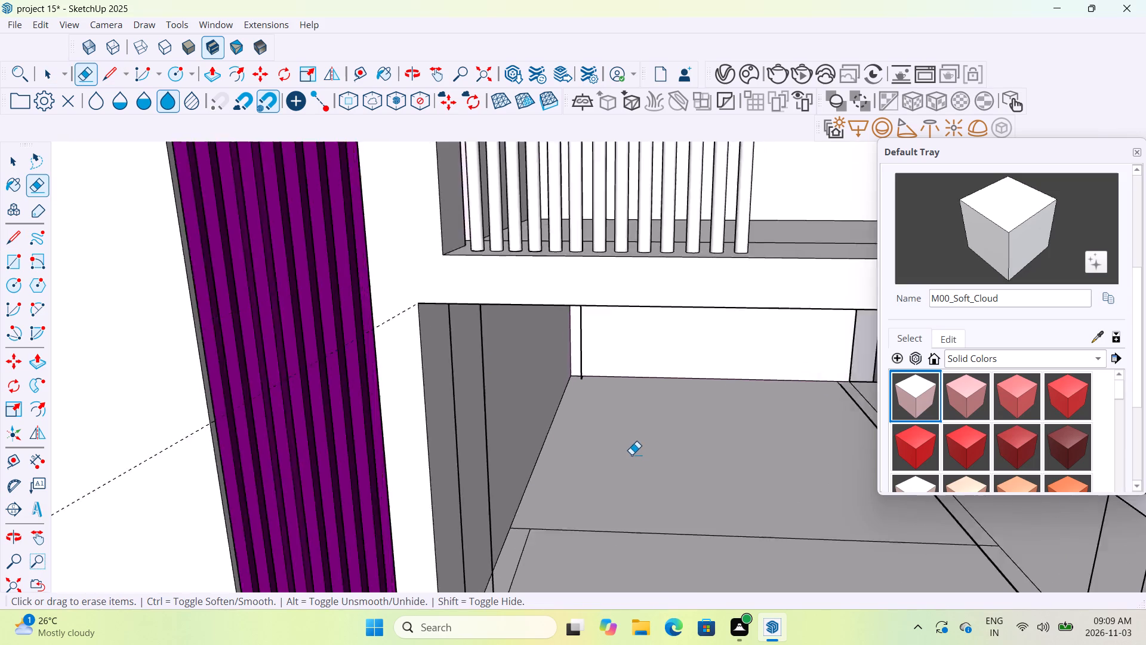
scroll(631, 454, "down", 2)
scroll(748, 477, "up", 6)
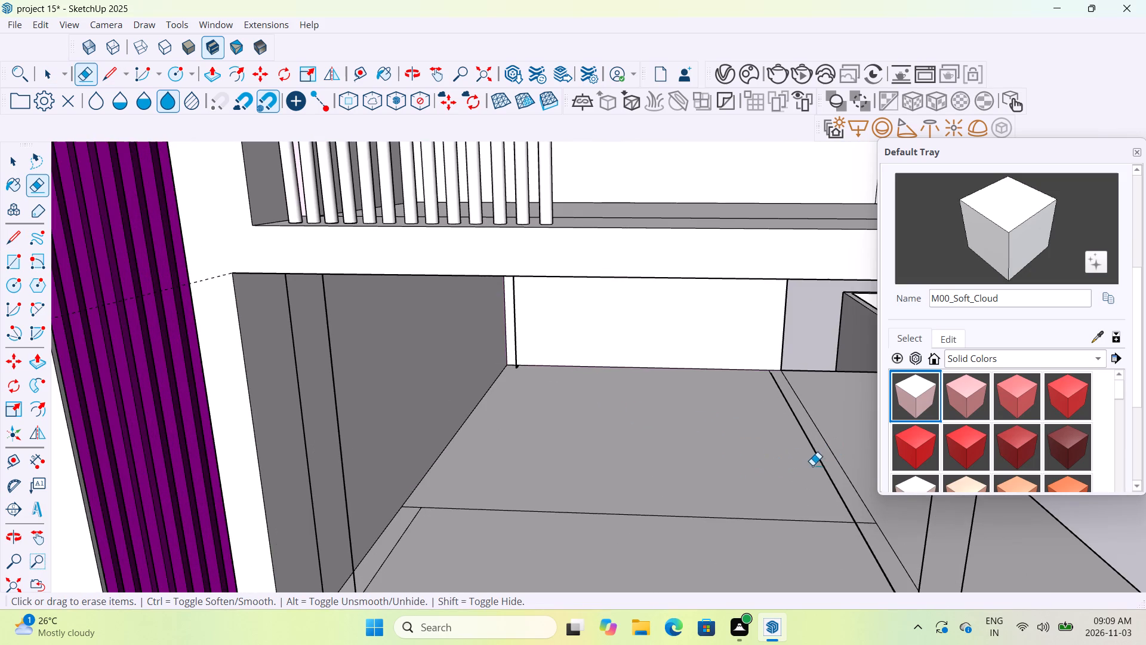
left_click_drag(812, 466, 818, 459)
scroll(756, 331, "up", 6)
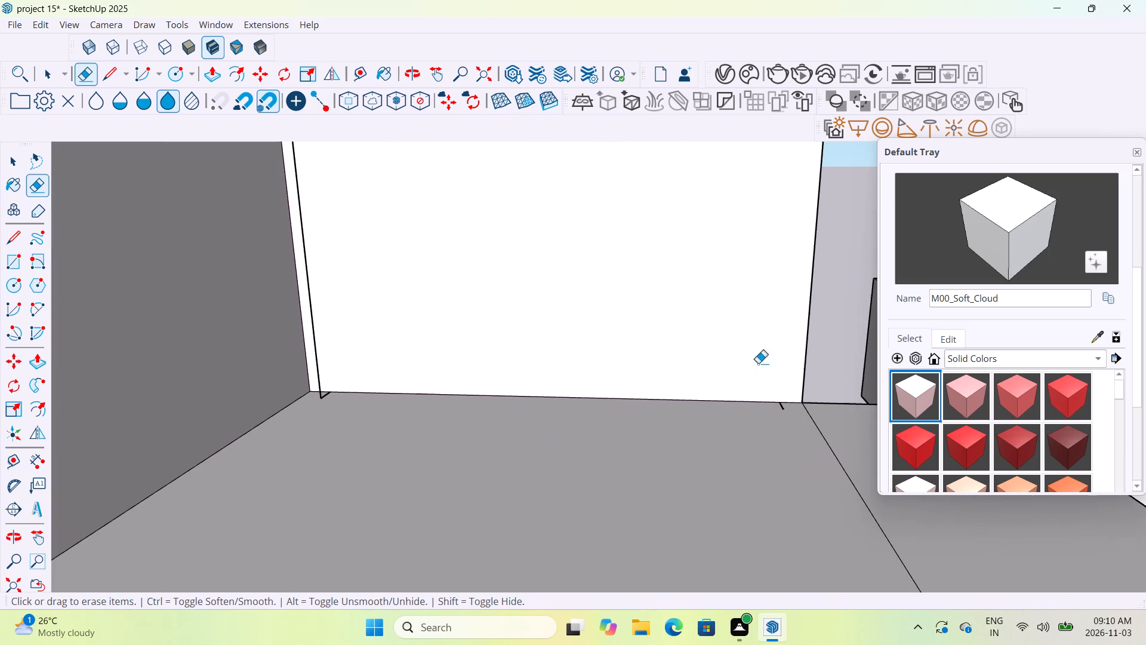
scroll(766, 395, "up", 6)
left_click_drag(776, 416, 792, 413)
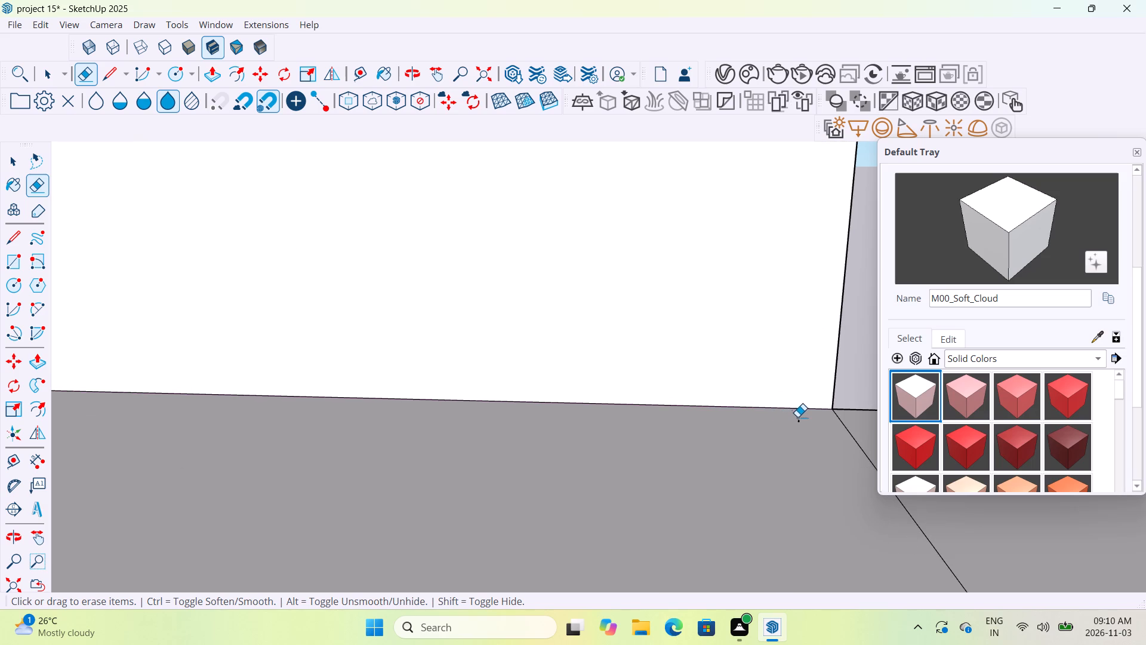
scroll(798, 424, "up", 10)
left_click_drag(781, 409, 799, 417)
Erase the leftover vertical edge and floor stub on the rear wall, at the corner nearest the louvre panel.
scroll(534, 432, "down", 20)
scroll(534, 432, "down", 15)
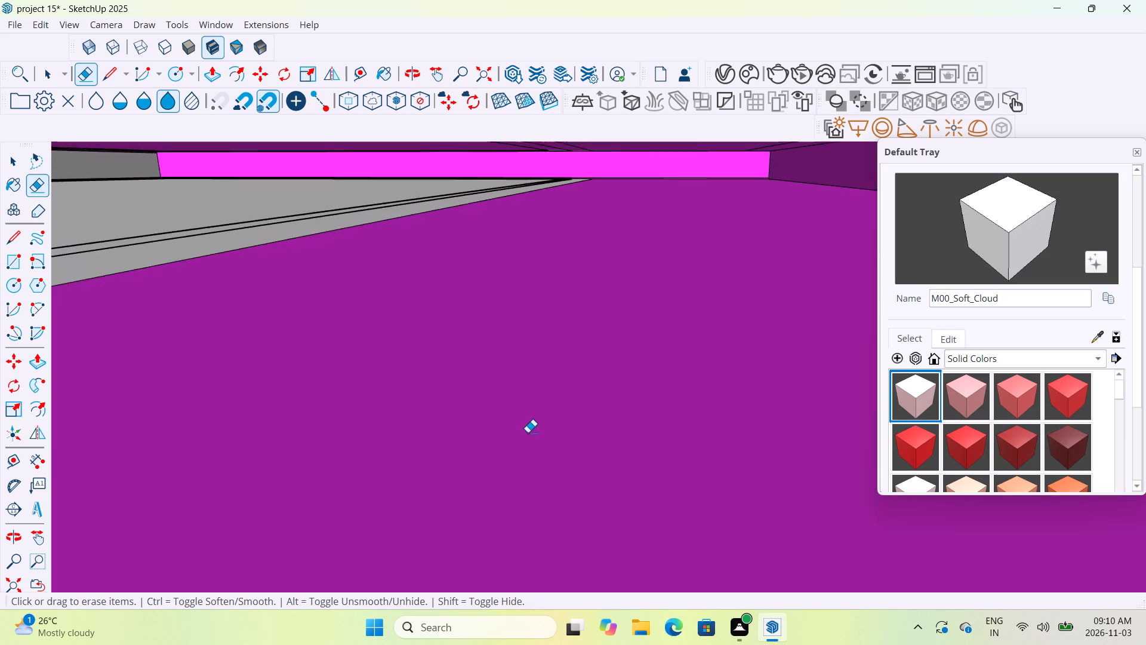
scroll(528, 432, "down", 1)
scroll(525, 427, "down", 20)
scroll(525, 427, "down", 13)
scroll(567, 423, "up", 1)
scroll(567, 423, "down", 10)
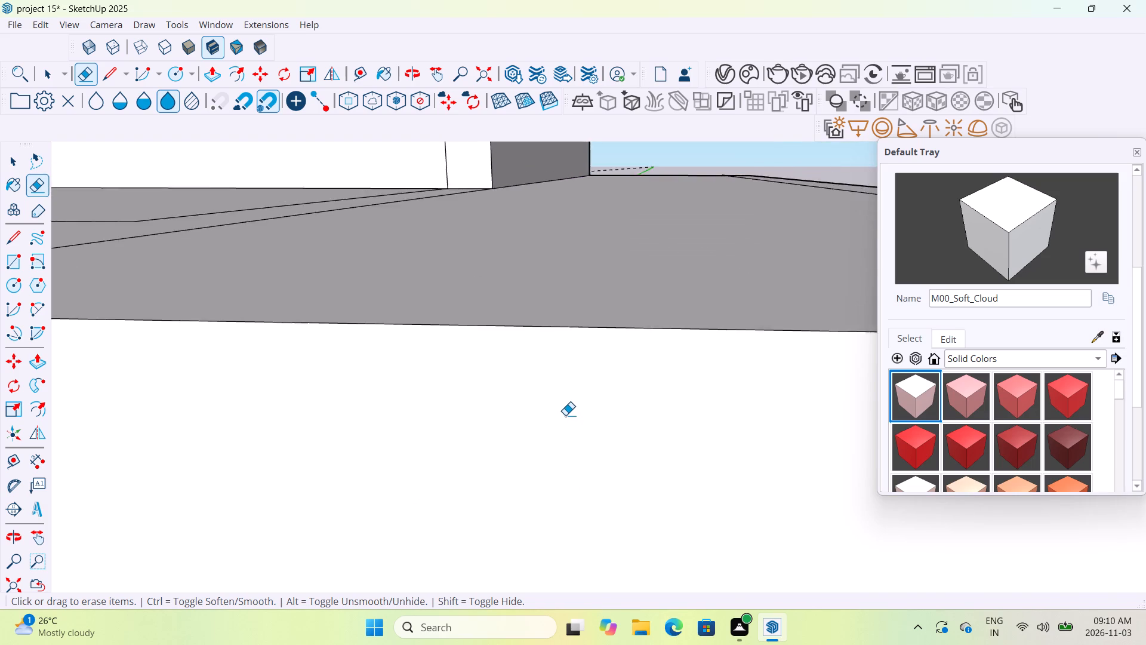
scroll(565, 415, "down", 9)
scroll(565, 415, "up", 1)
scroll(565, 415, "down", 6)
scroll(571, 413, "up", 1)
scroll(571, 413, "down", 11)
scroll(571, 414, "up", 1)
scroll(571, 415, "down", 6)
scroll(571, 422, "up", 1)
scroll(571, 422, "down", 1)
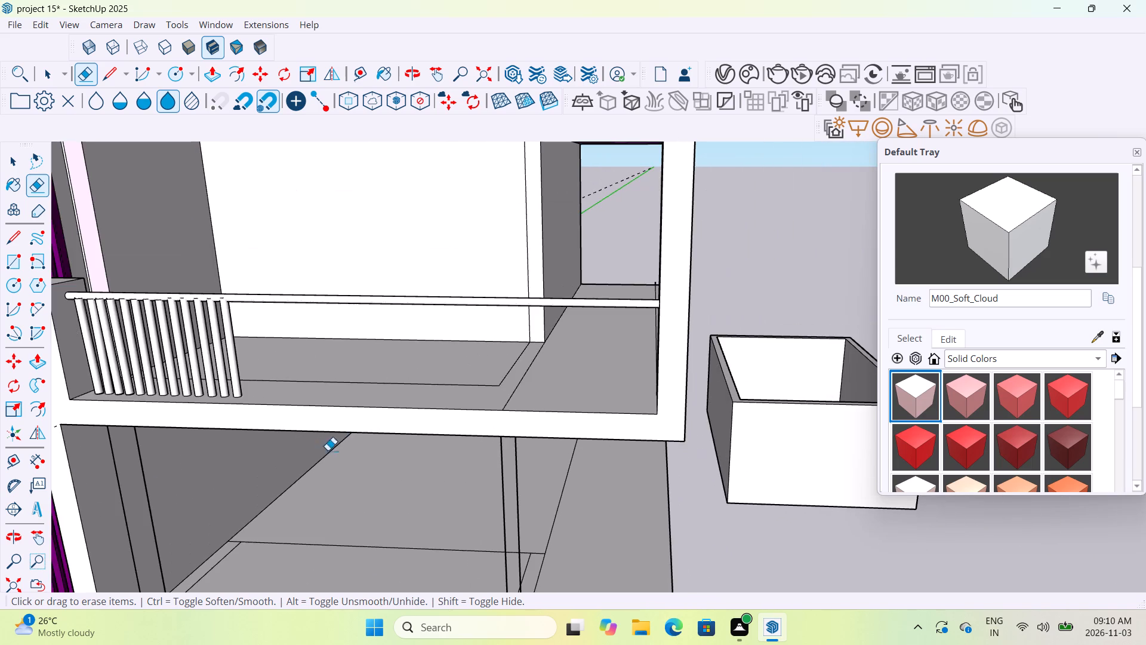
middle_click_drag(312, 490, 359, 440)
scroll(294, 486, "up", 15)
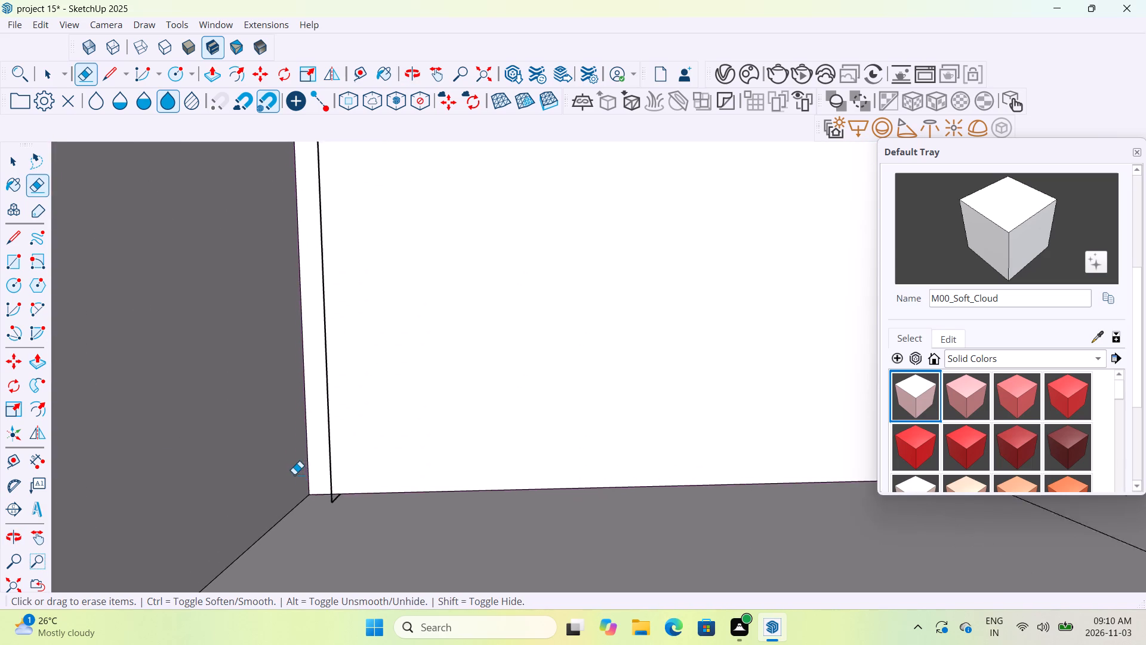
scroll(334, 492, "up", 6)
middle_click_drag(319, 489, 369, 489)
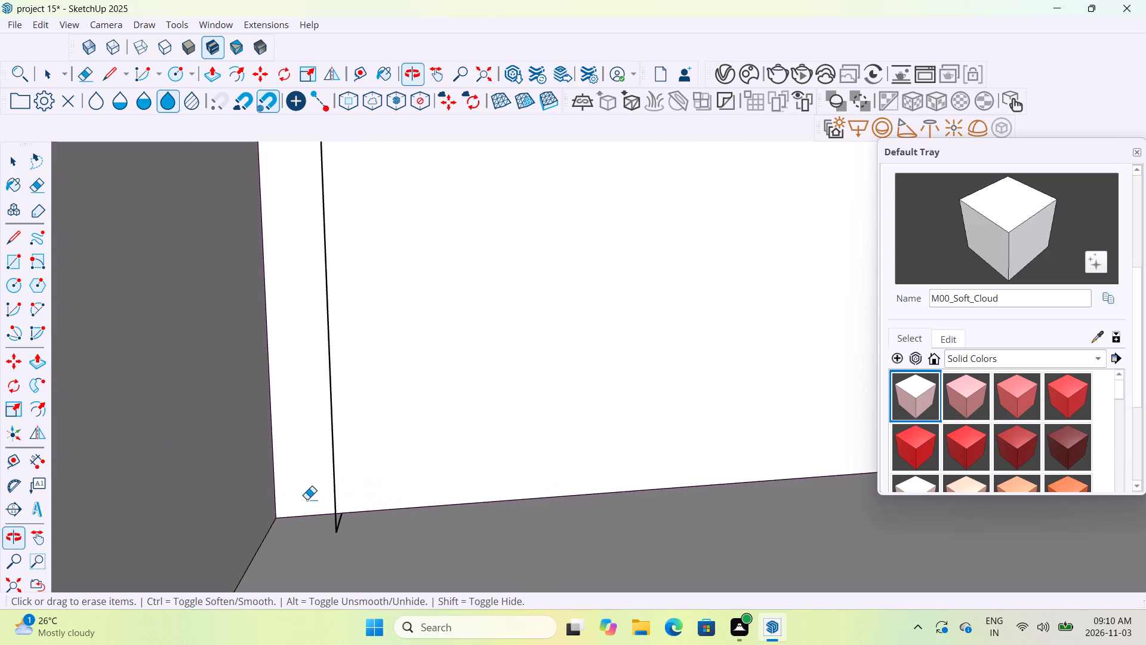
left_click_drag(313, 520, 340, 523)
Offset the outline of the floor area behind the cross line inward by 9".
scroll(387, 500, "down", 6)
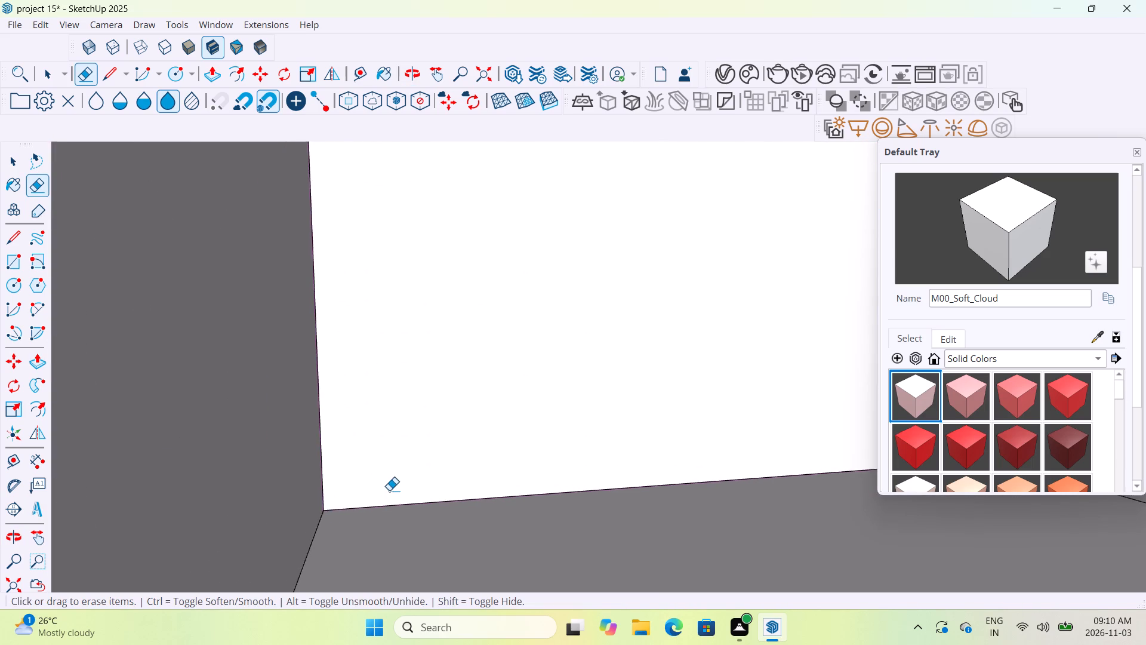
scroll(389, 490, "down", 20)
scroll(389, 490, "down", 17)
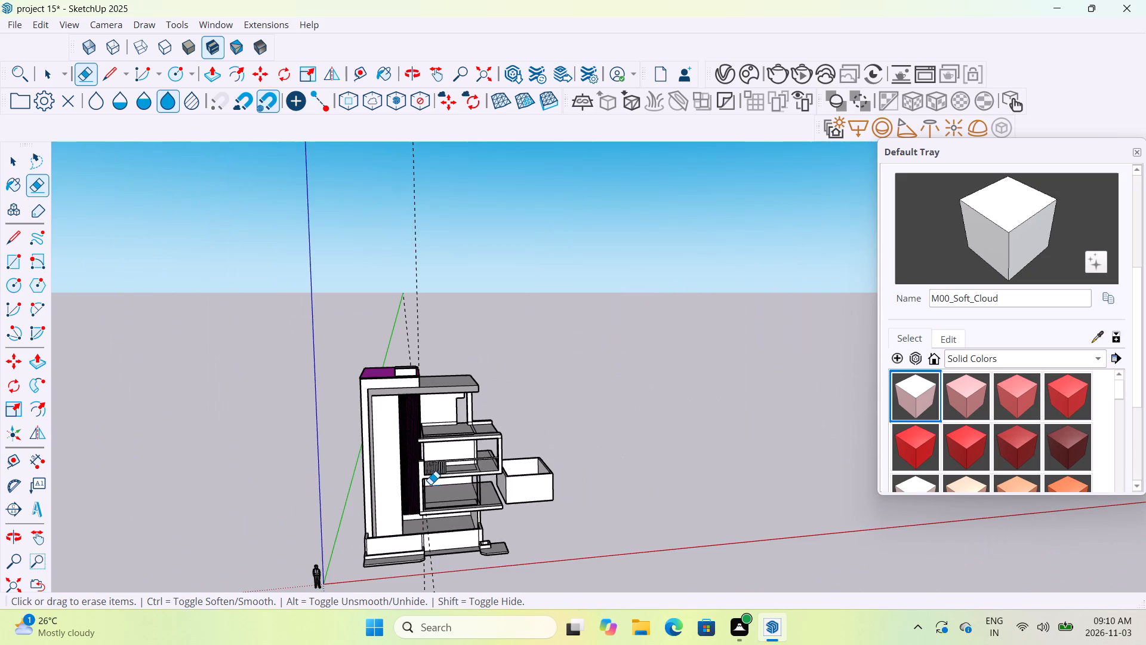
middle_click_drag(467, 535, 449, 511)
scroll(458, 495, "up", 14)
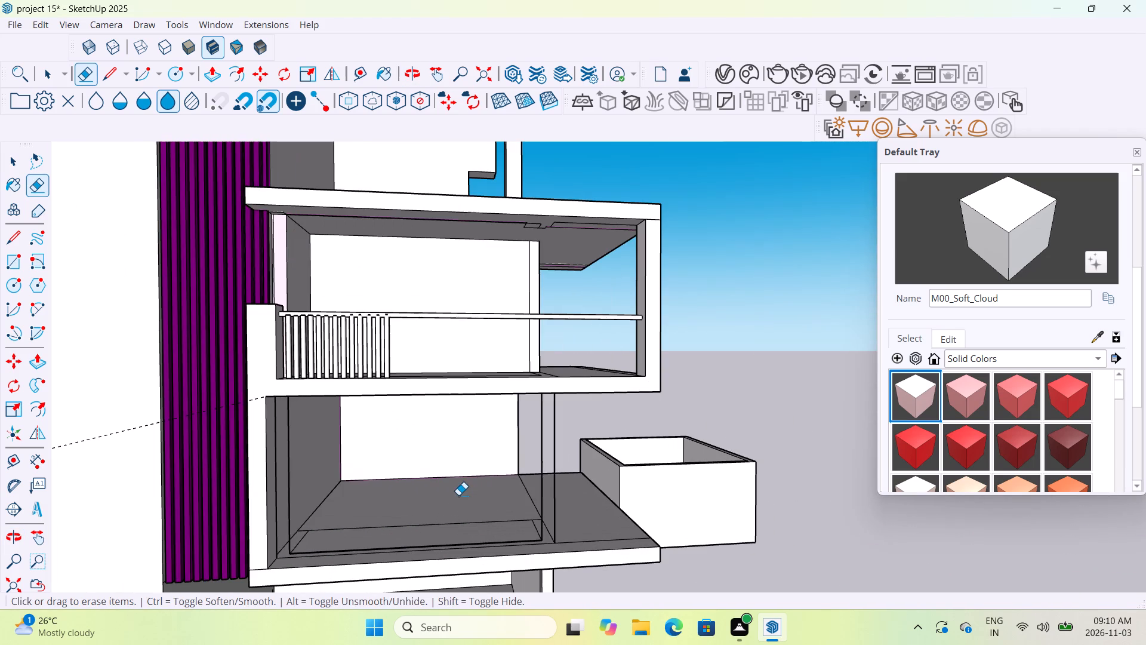
middle_click_drag(458, 495, 455, 509)
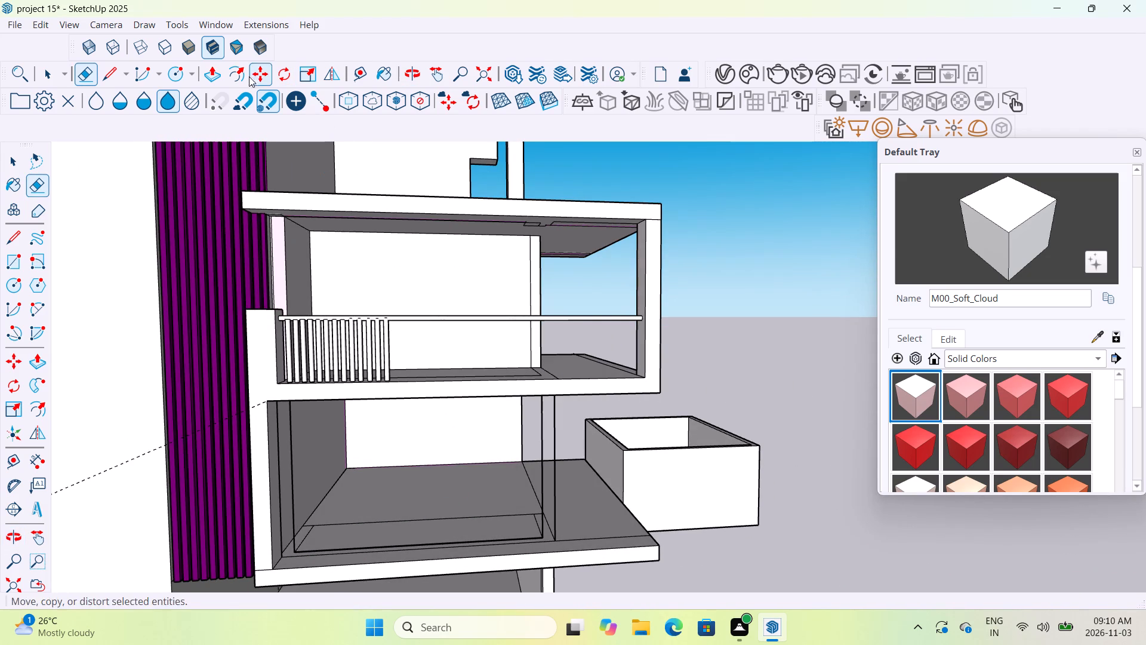
left_click(242, 76)
left_click(371, 499)
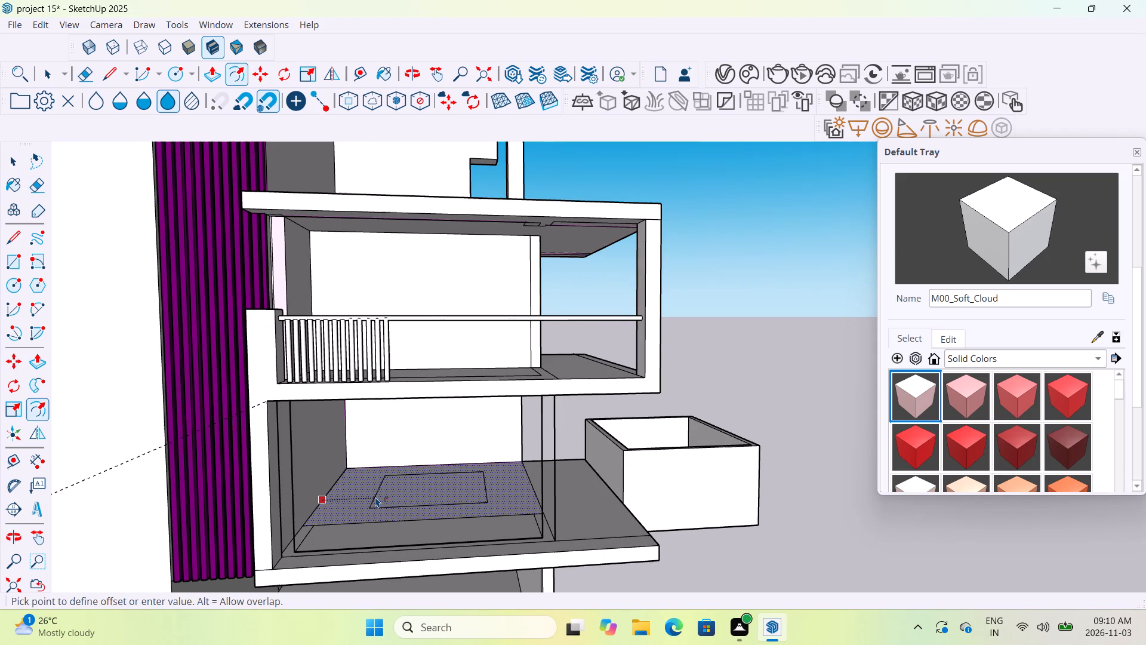
type("9\"")
key("Return")
Draw a short line from the offset outline's front corner nearest the louvre panel across to the side wall's base edge.
scroll(375, 497, "up", 4)
middle_click_drag(375, 497, 375, 575)
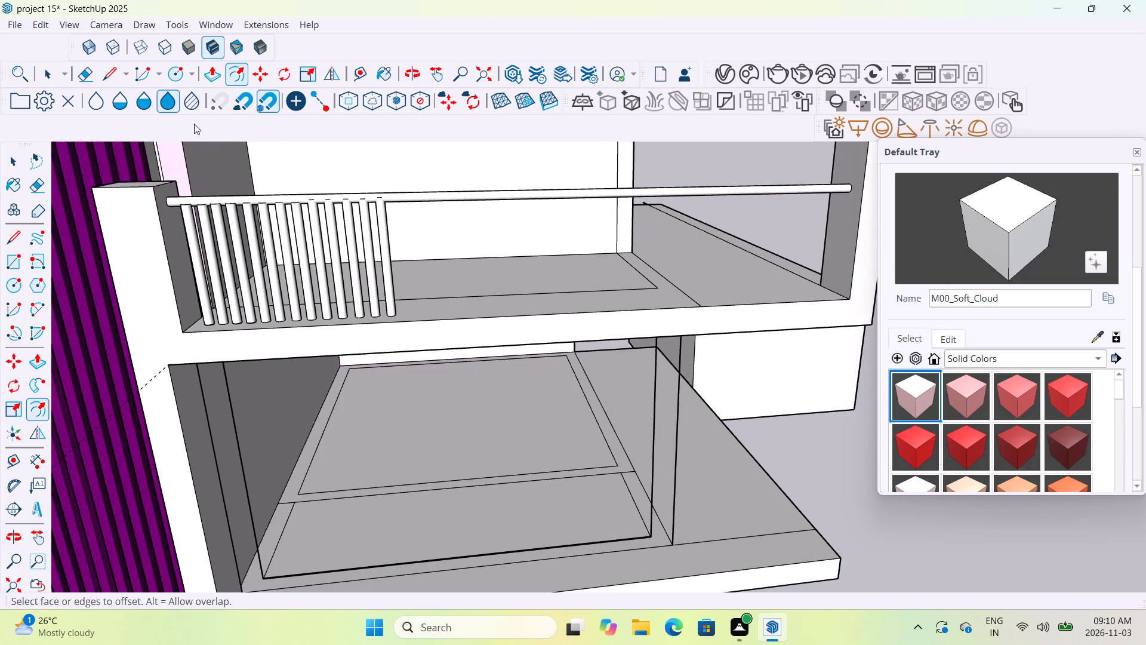
left_click(107, 70)
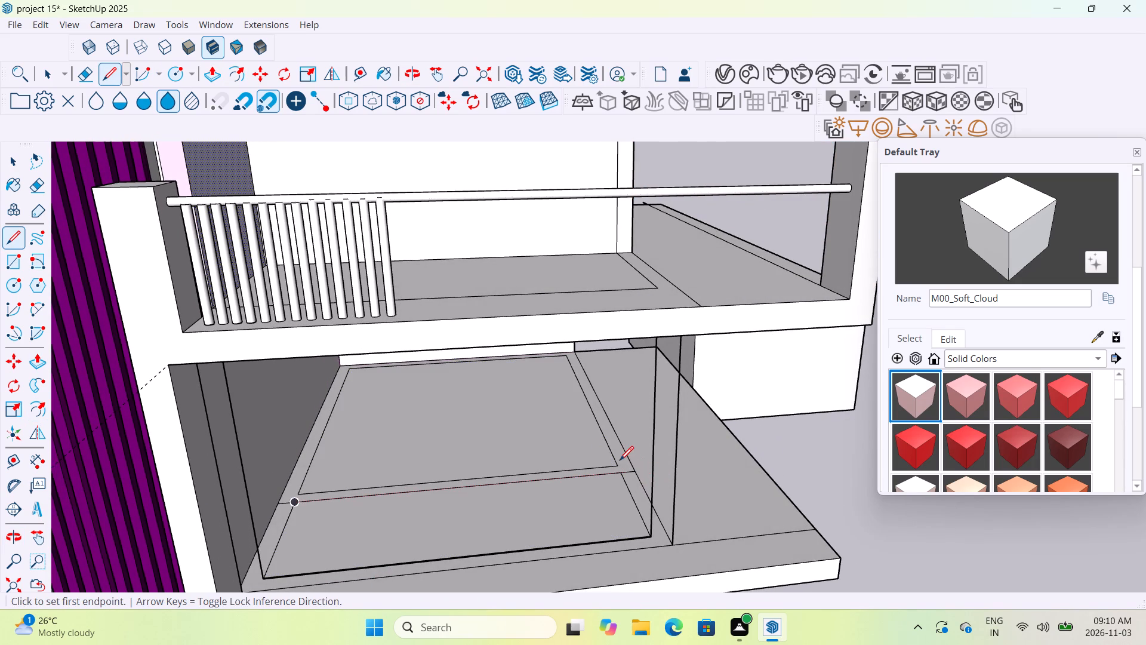
scroll(620, 462, "down", 6)
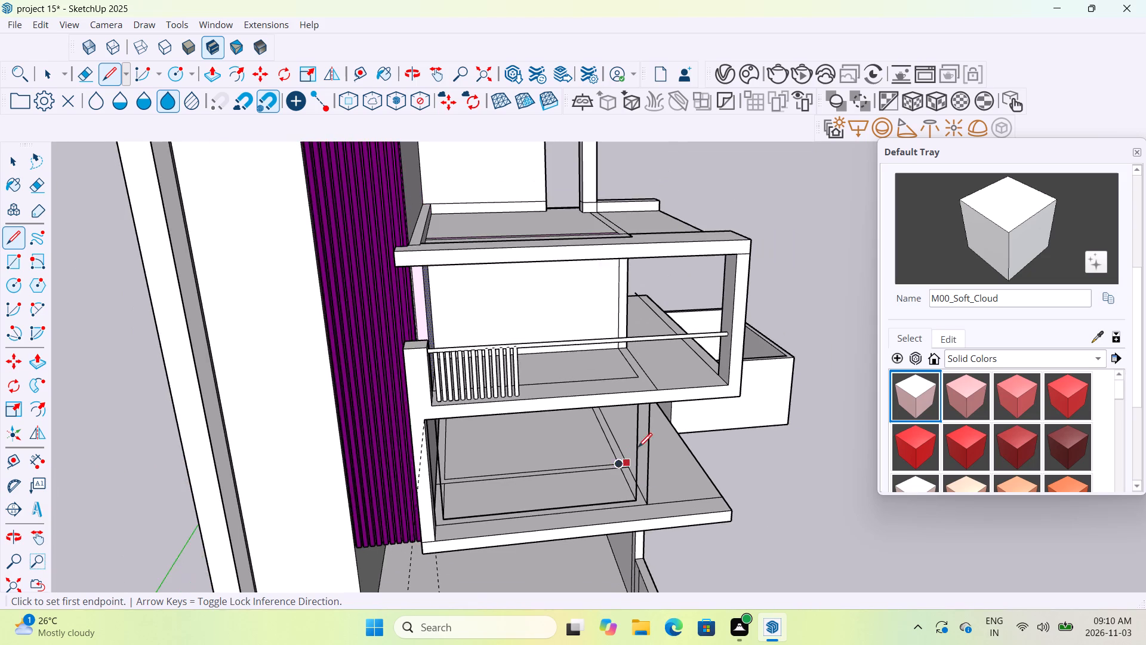
middle_click_drag(638, 449, 599, 451)
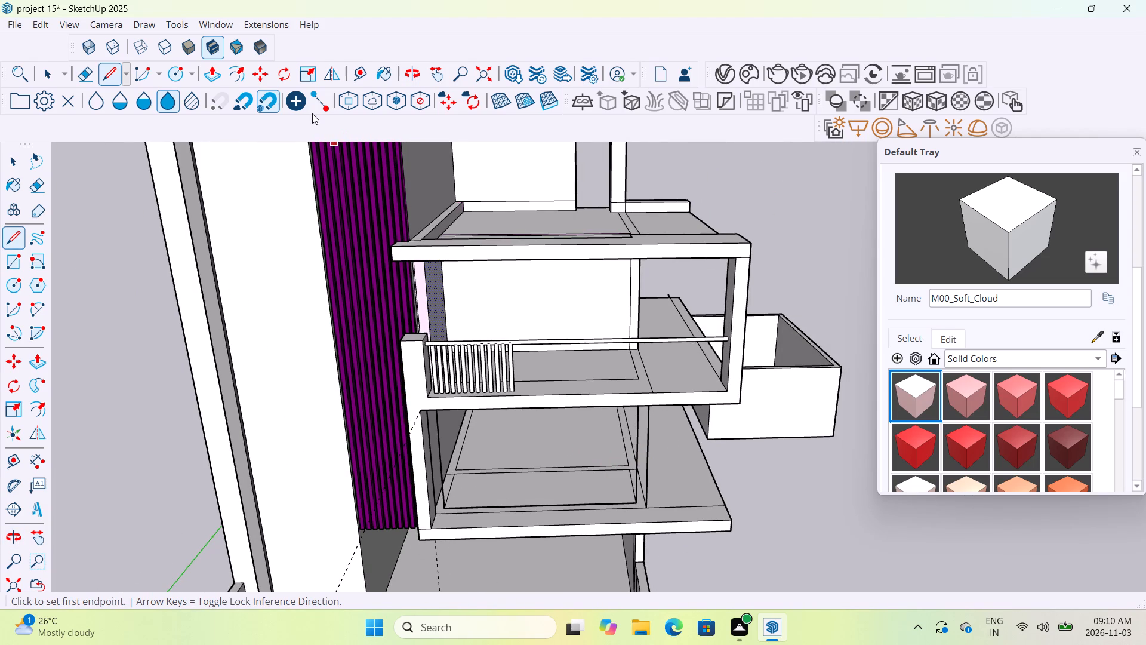
left_click(455, 468)
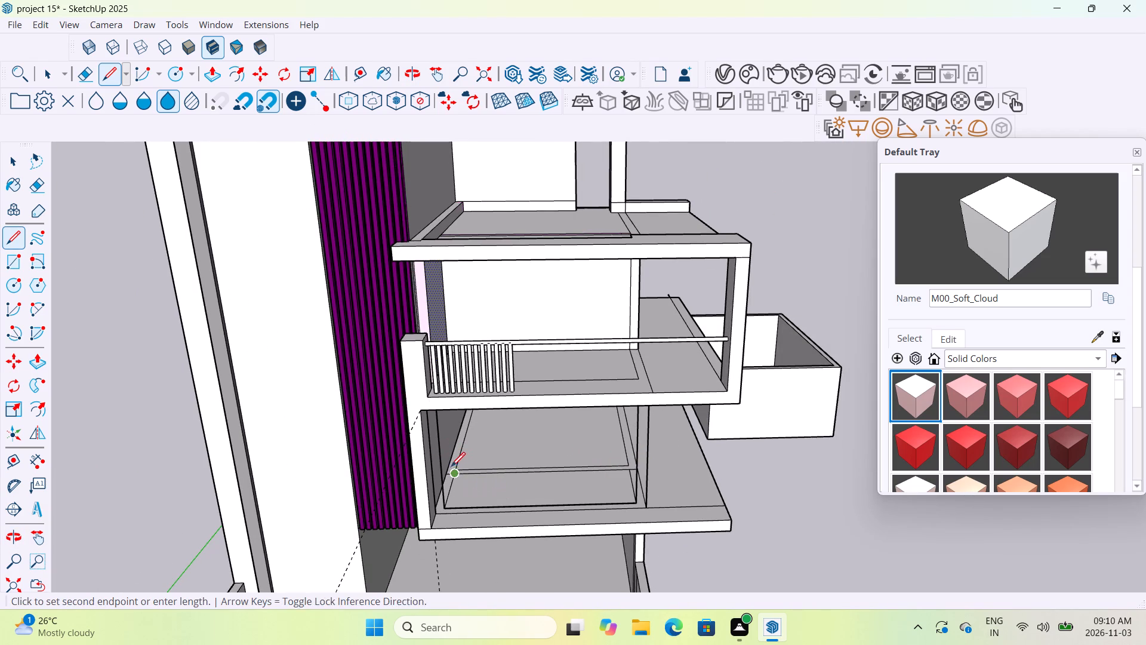
scroll(451, 468, "up", 13)
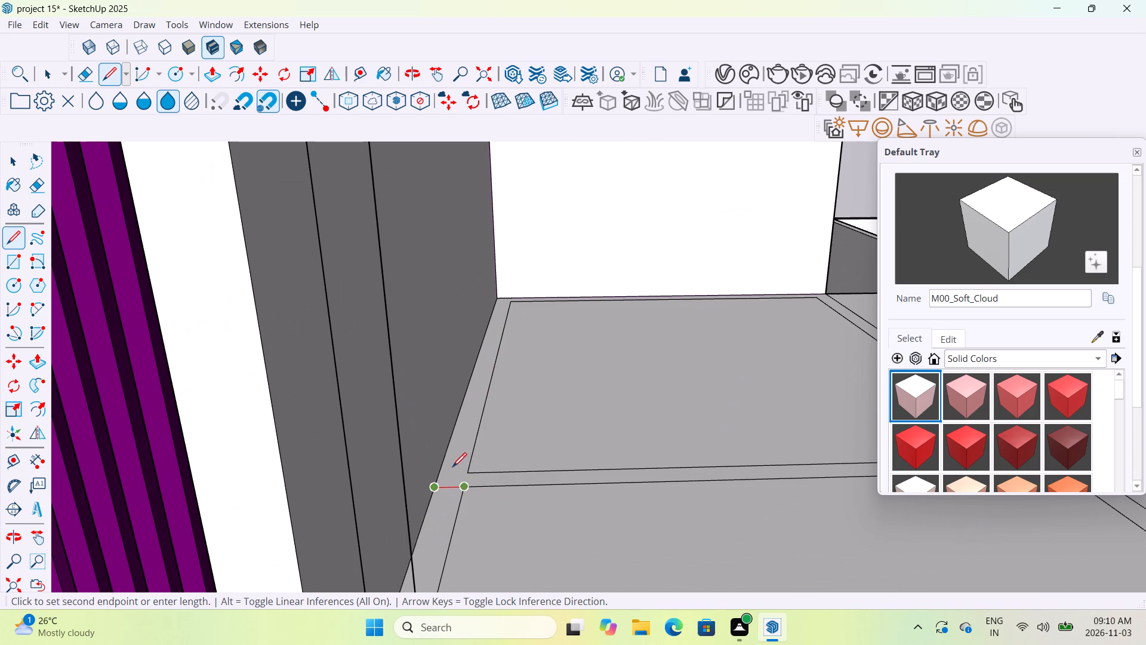
key("Escape")
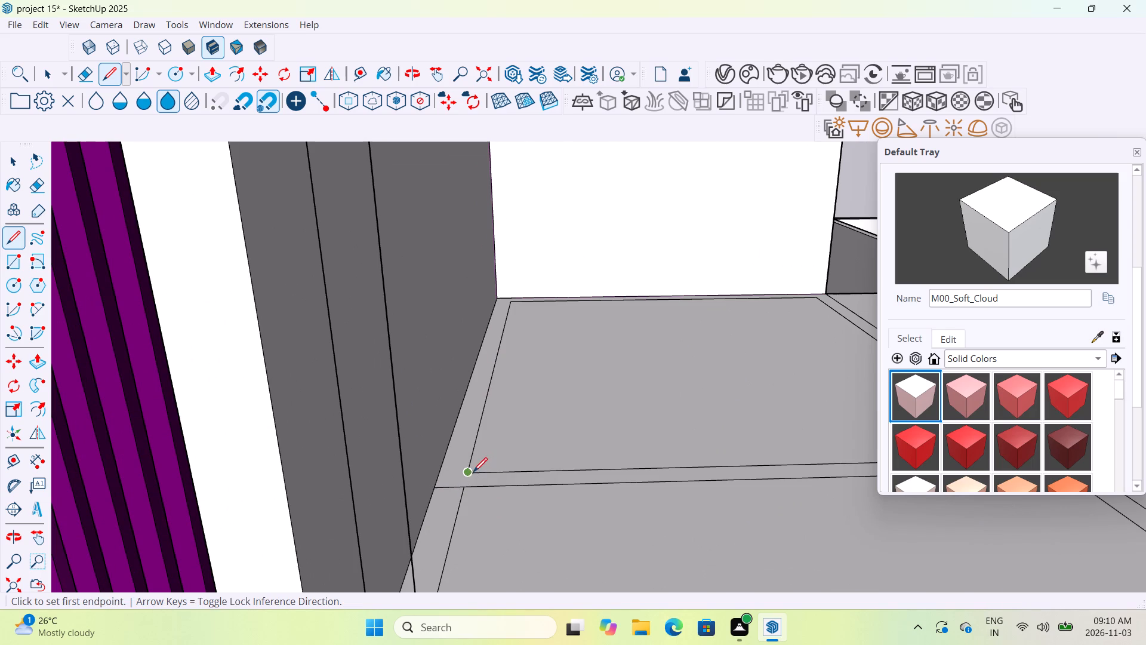
left_click(469, 474)
left_click(439, 474)
Draw a short line from the offset outline's rear corner at the open side across to the rear wall's base edge.
scroll(497, 463, "down", 13)
scroll(711, 448, "up", 6)
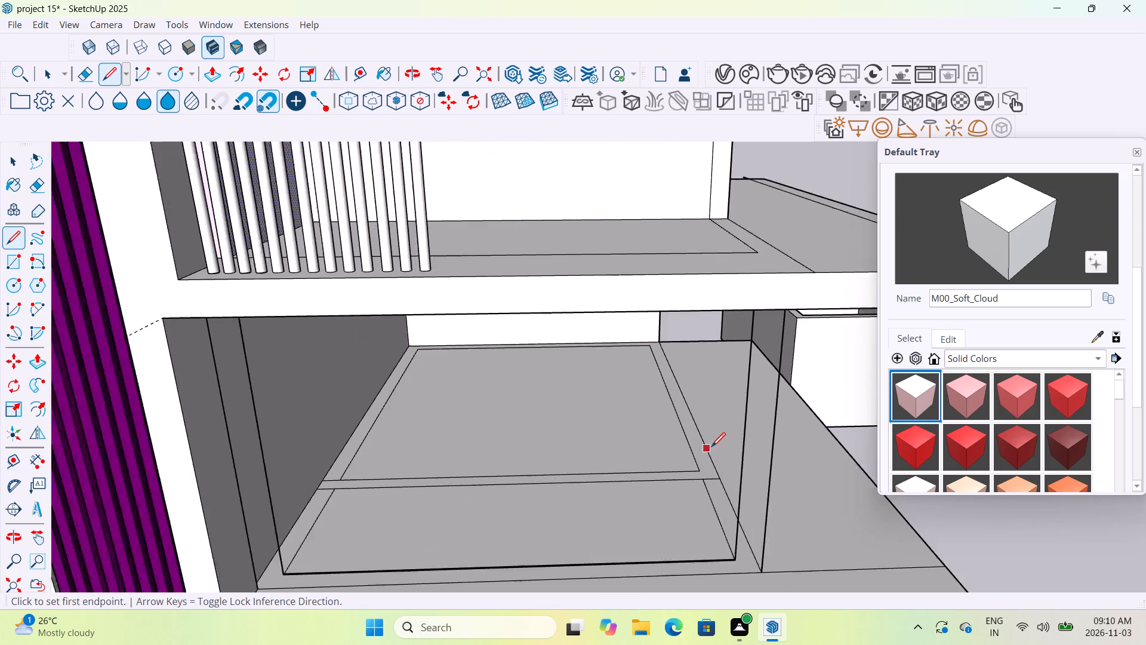
scroll(666, 339, "up", 9)
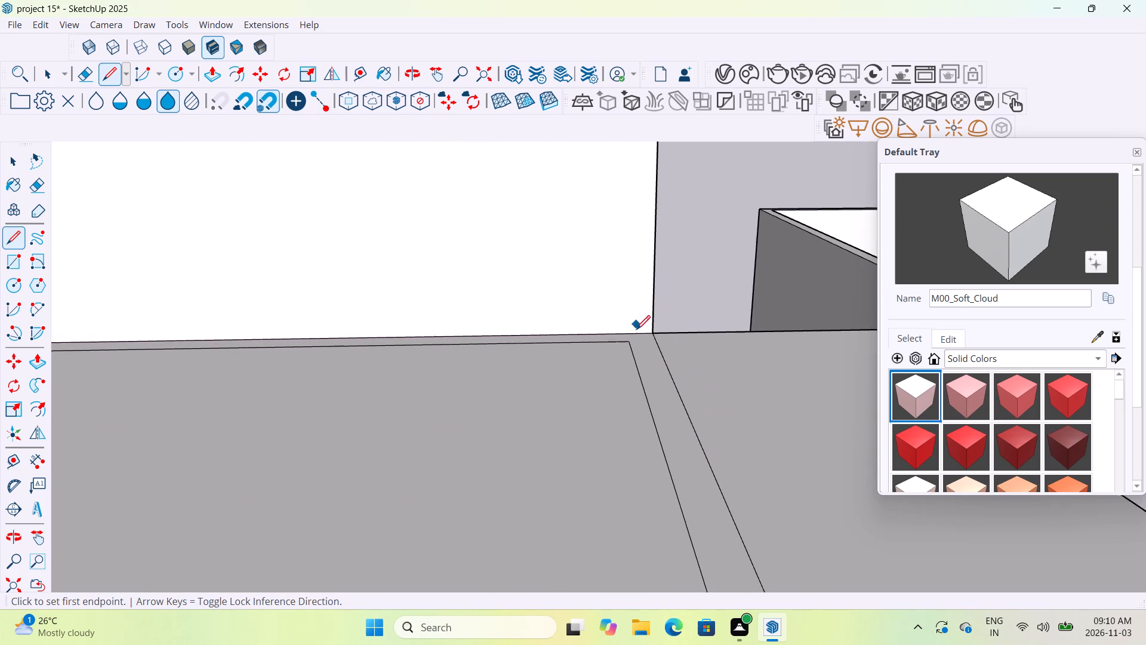
left_click(631, 345)
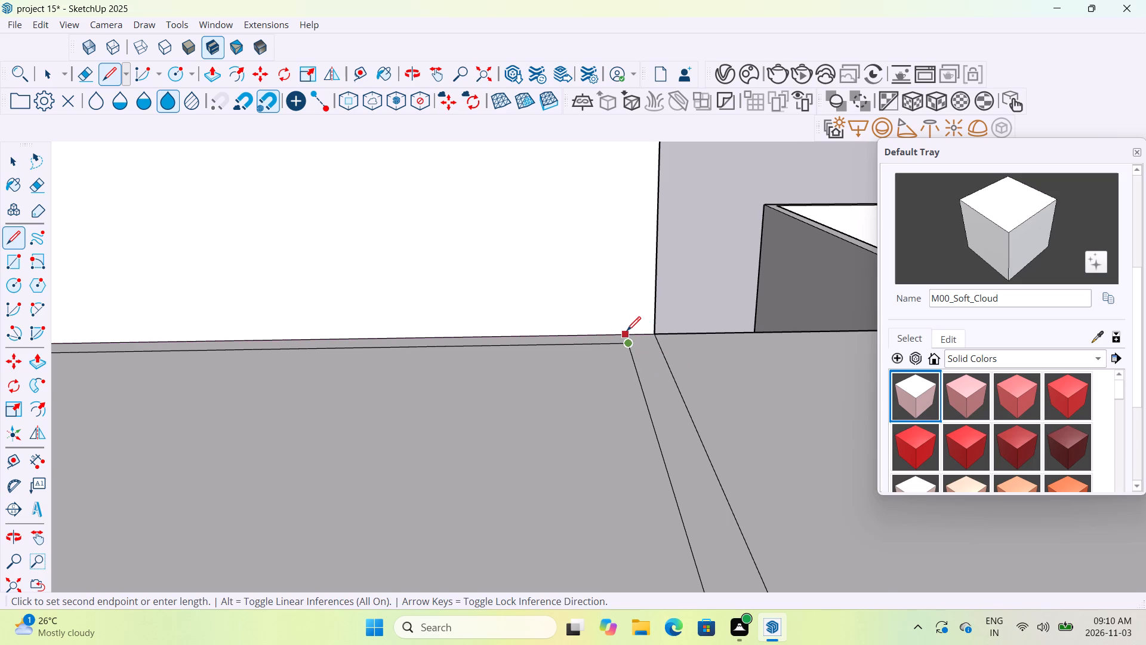
scroll(624, 332, "up", 13)
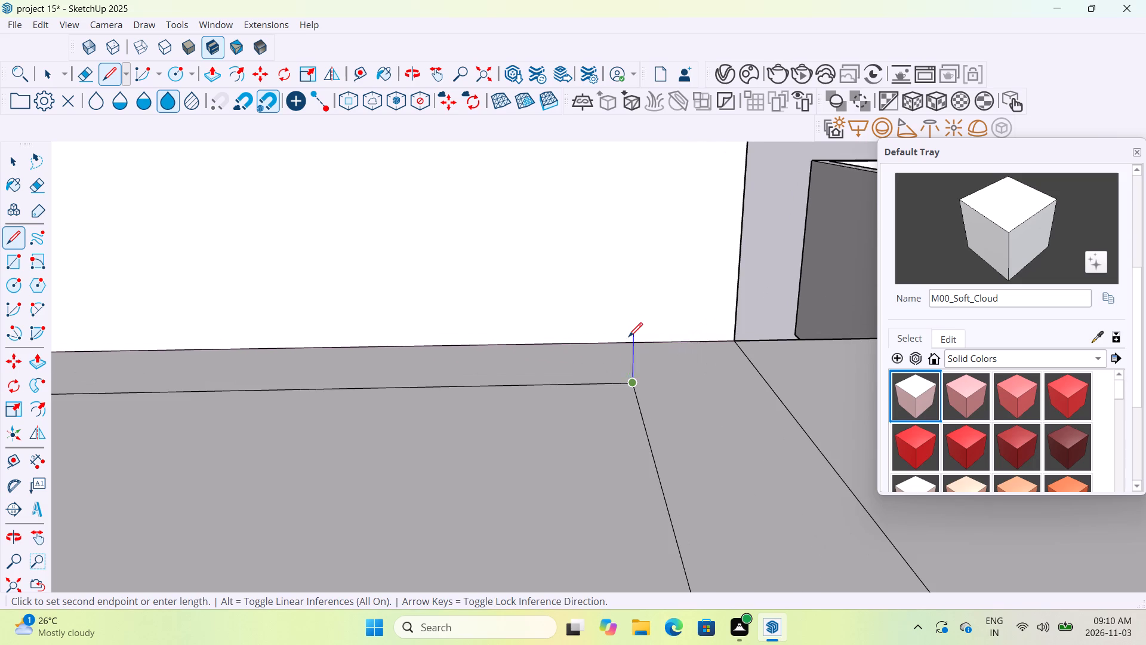
left_click(626, 339)
scroll(626, 339, "down", 4)
scroll(626, 339, "up", 1)
scroll(626, 339, "down", 7)
scroll(635, 342, "up", 1)
scroll(635, 342, "down", 11)
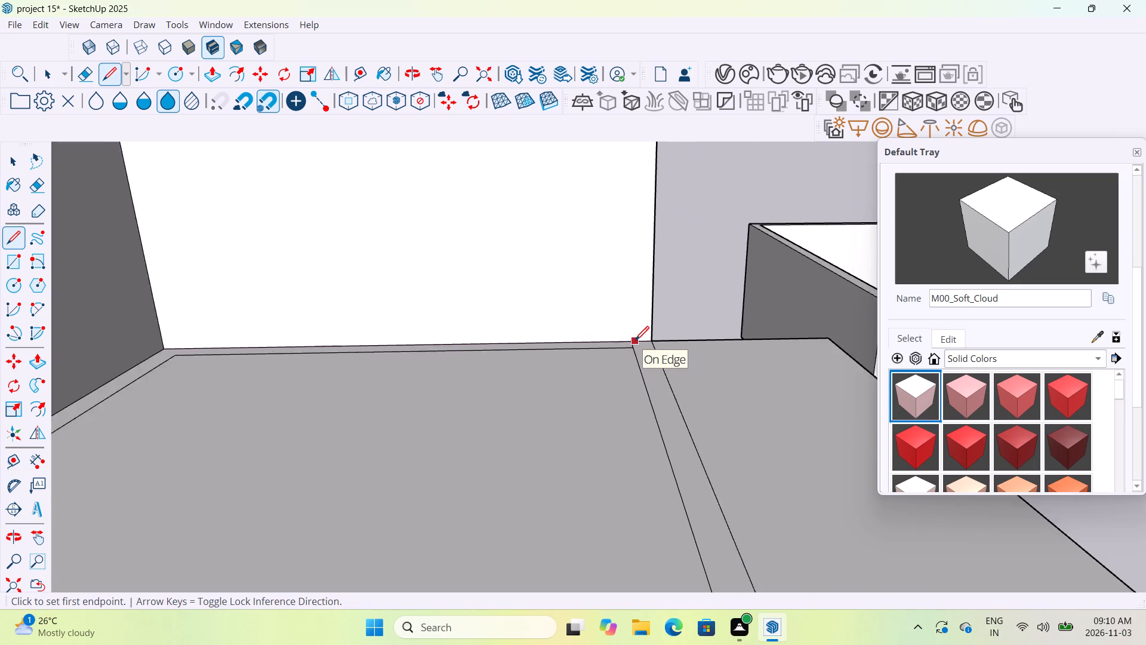
scroll(635, 342, "down", 11)
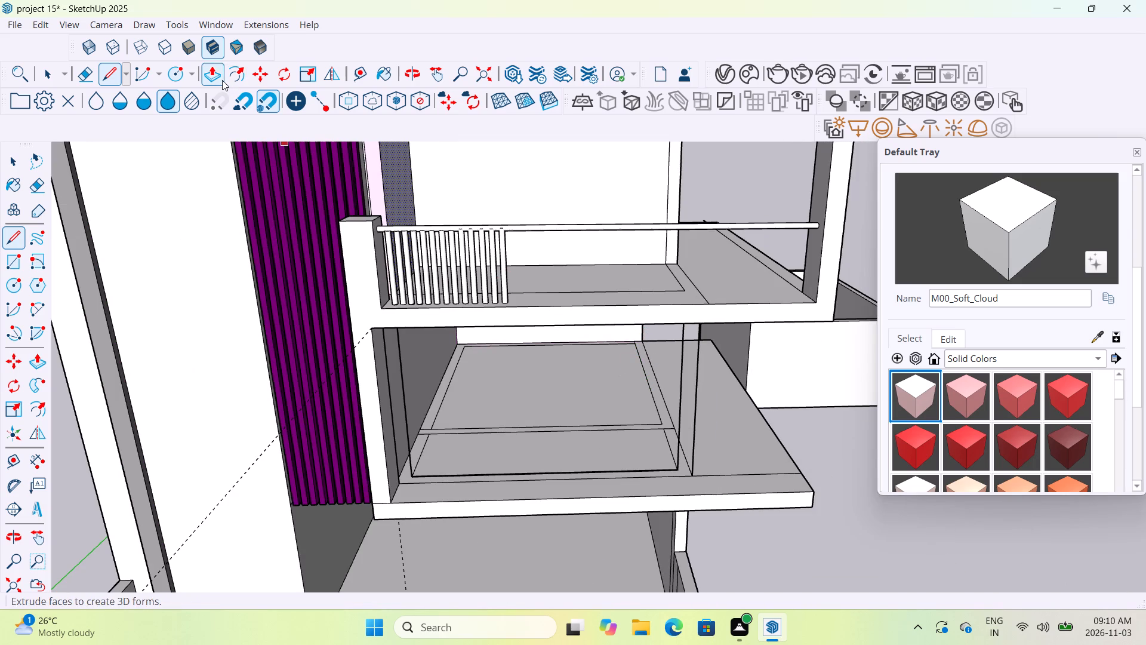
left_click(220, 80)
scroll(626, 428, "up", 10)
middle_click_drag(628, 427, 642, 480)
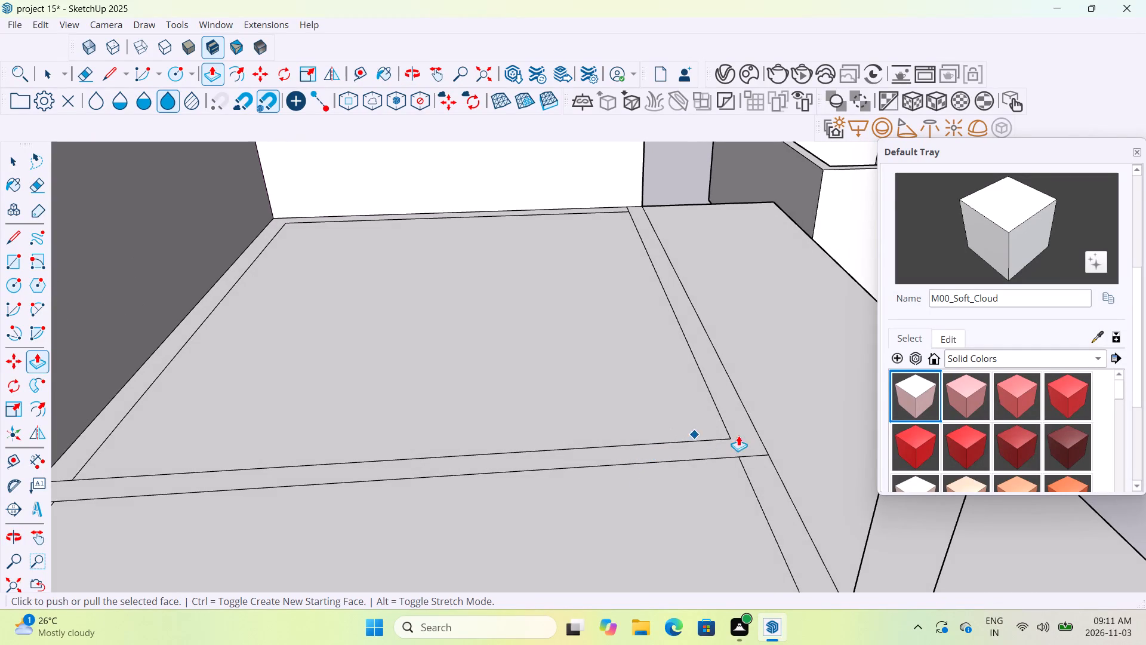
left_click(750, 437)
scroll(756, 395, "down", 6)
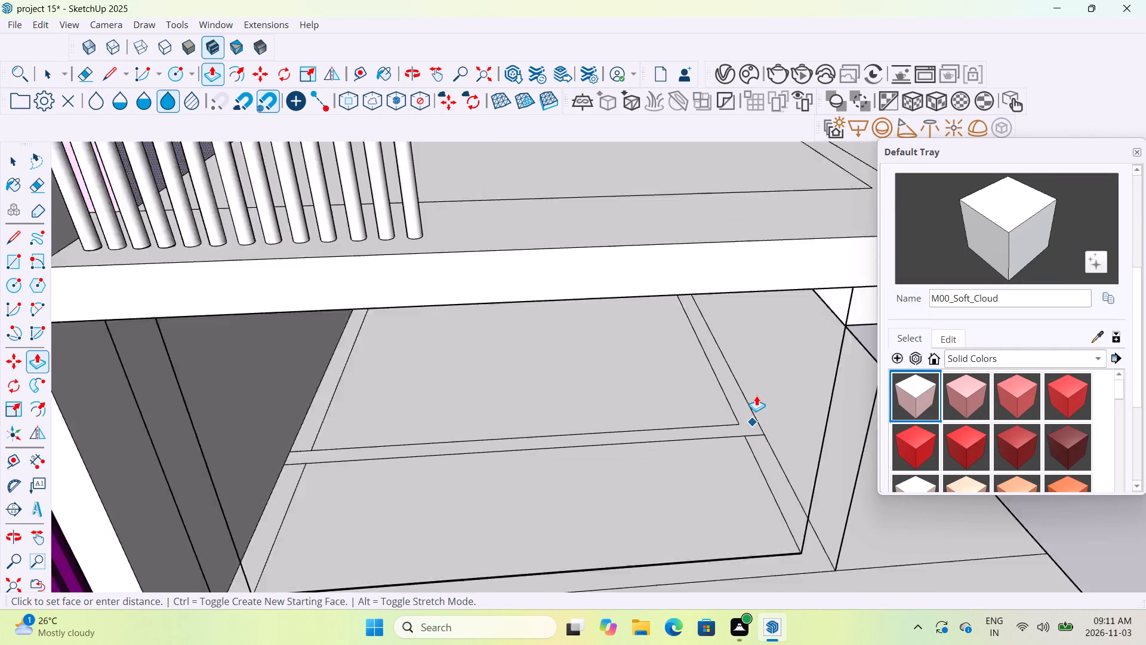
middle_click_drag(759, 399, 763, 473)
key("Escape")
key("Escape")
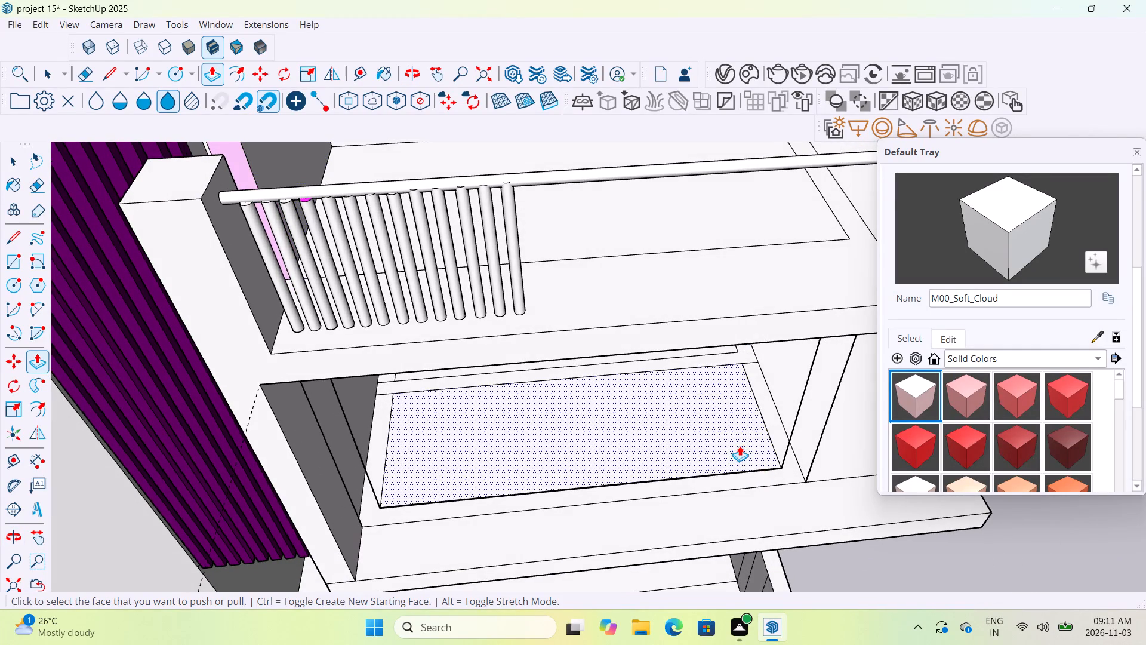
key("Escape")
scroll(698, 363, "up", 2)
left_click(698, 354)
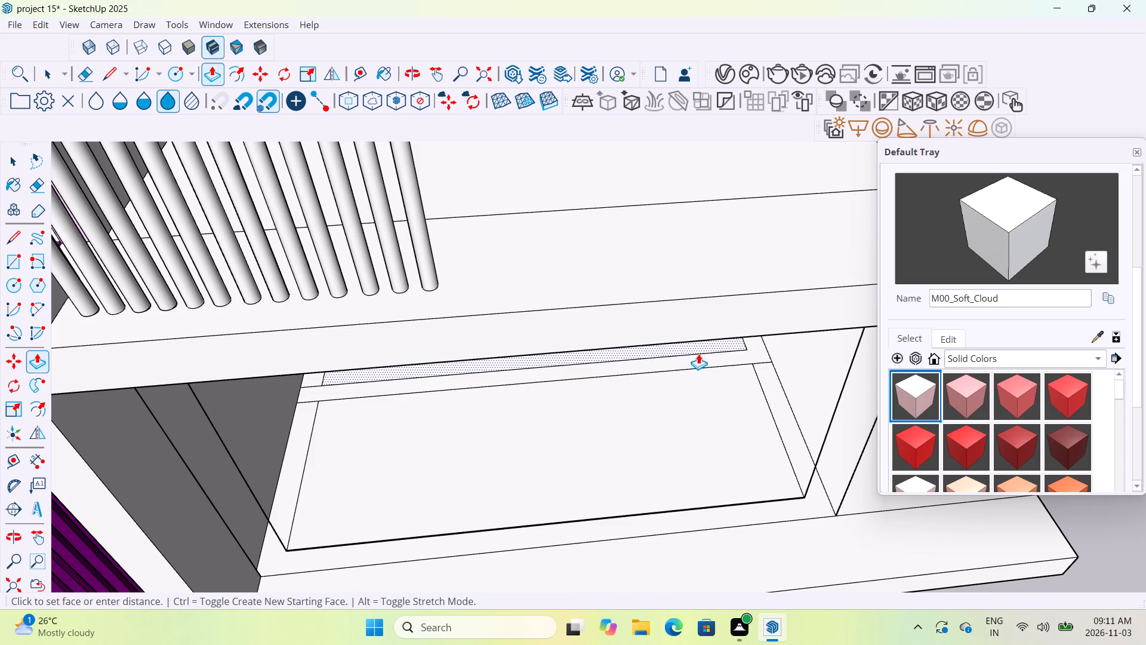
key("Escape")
Push/Pull the L-shaped border strip along the cross line and open side up to the underside of the slab above.
middle_click_drag(698, 354, 694, 293)
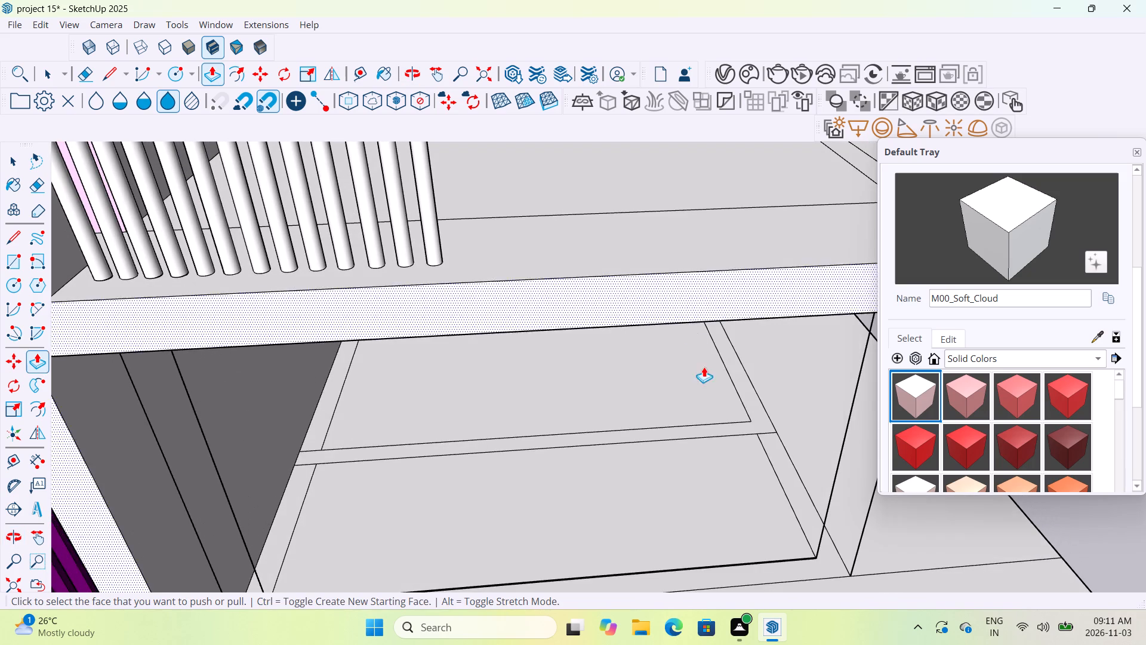
scroll(717, 427, "up", 5)
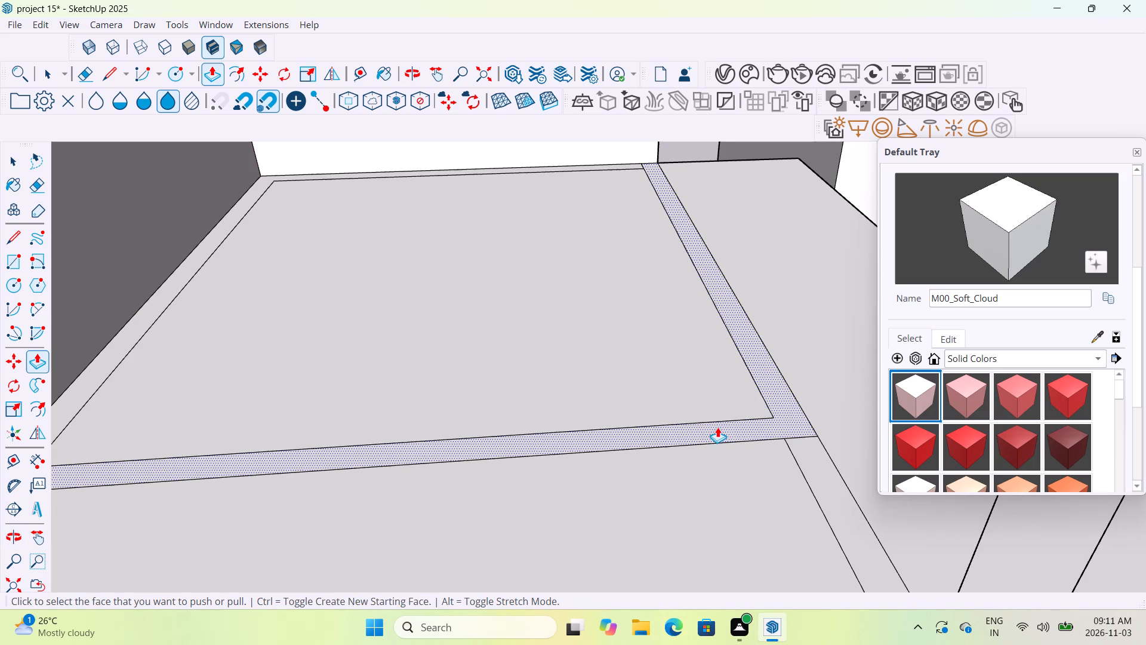
left_click(717, 427)
scroll(708, 358, "down", 8)
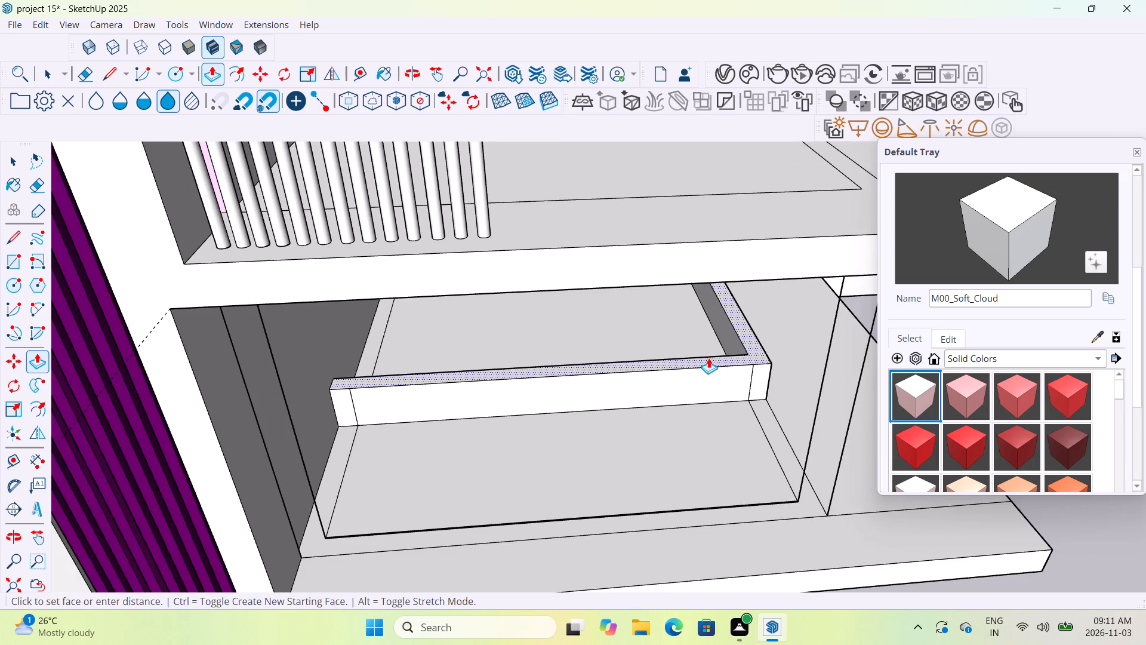
middle_click_drag(708, 337, 710, 174)
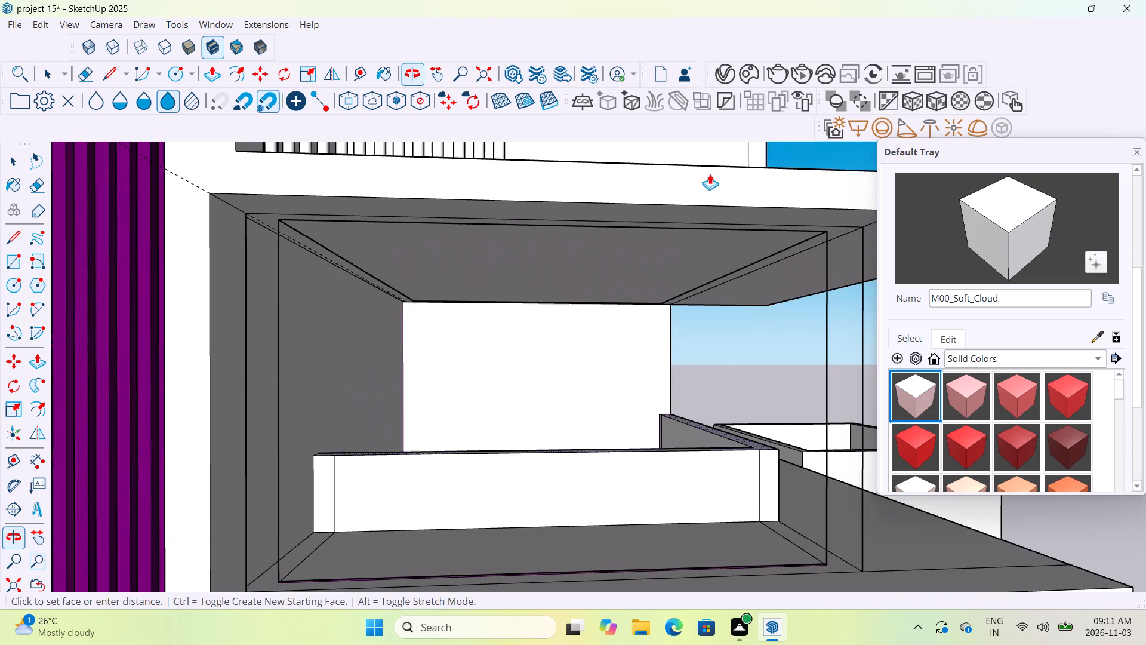
middle_click_drag(673, 236, 680, 201)
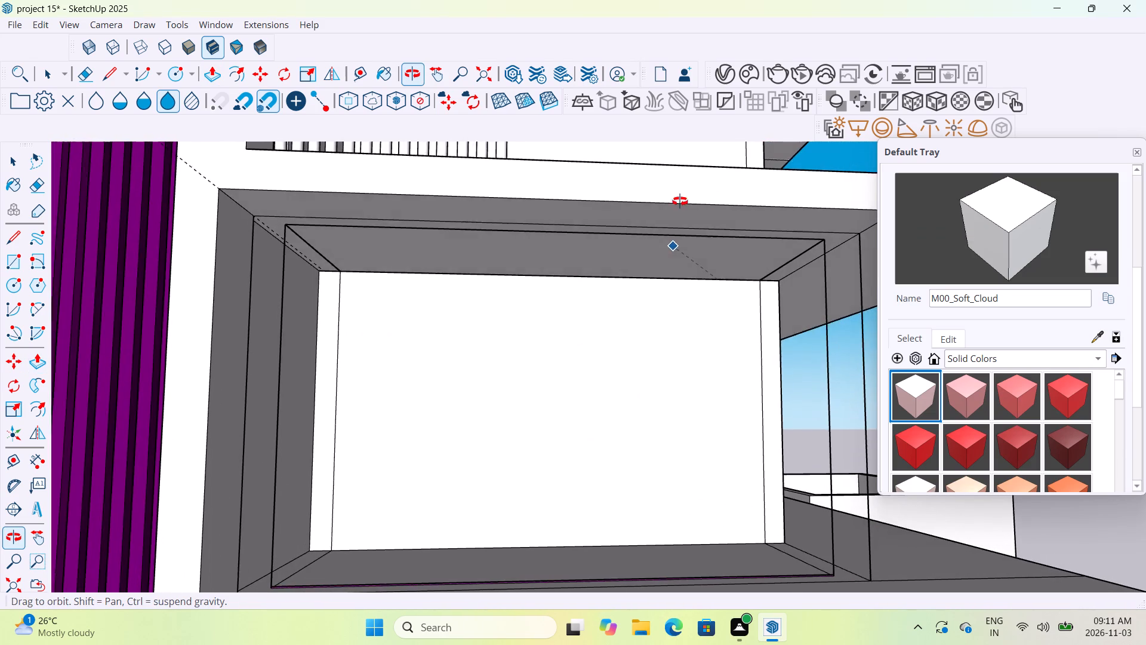
middle_click_drag(680, 201, 692, 191)
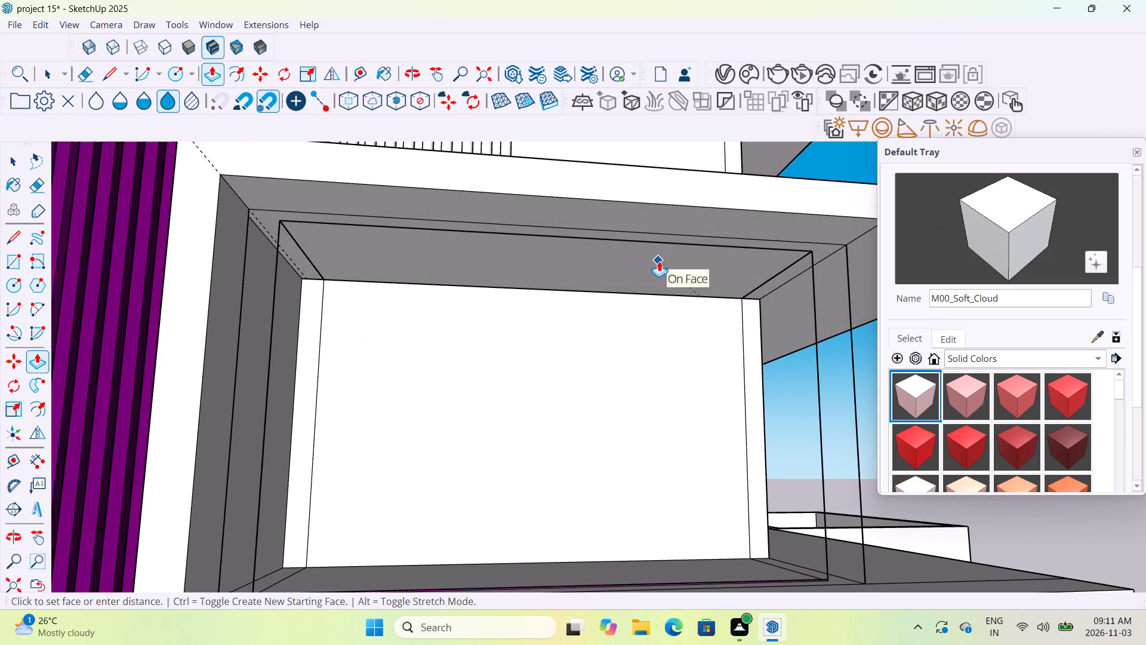
middle_click_drag(660, 259, 686, 348)
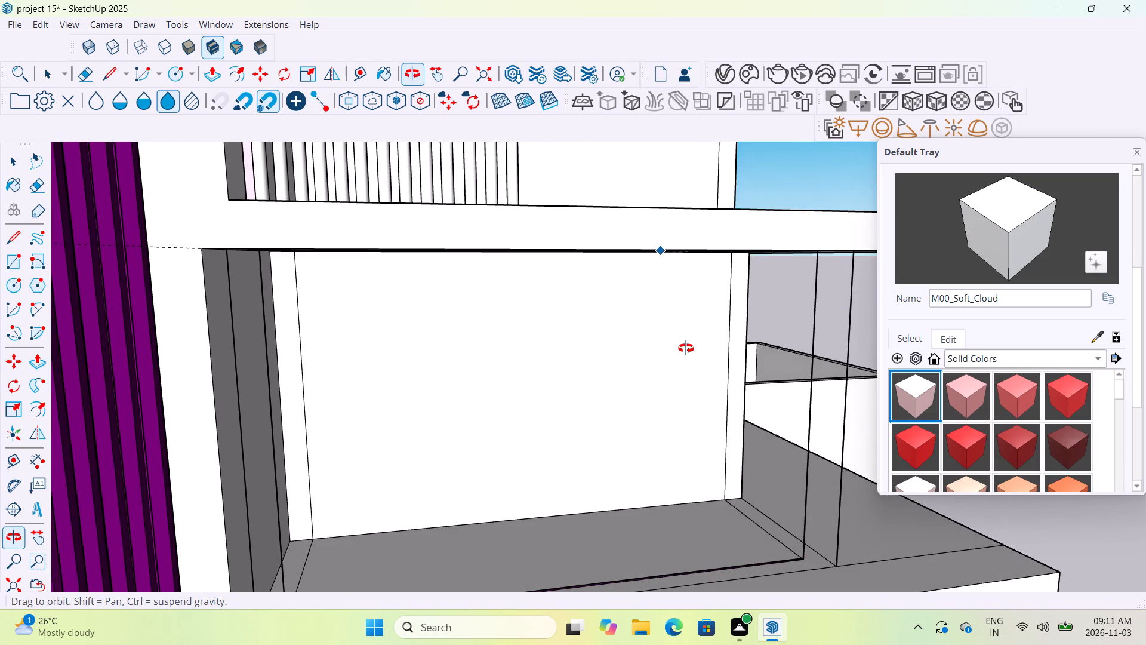
middle_click_drag(686, 348, 759, 202)
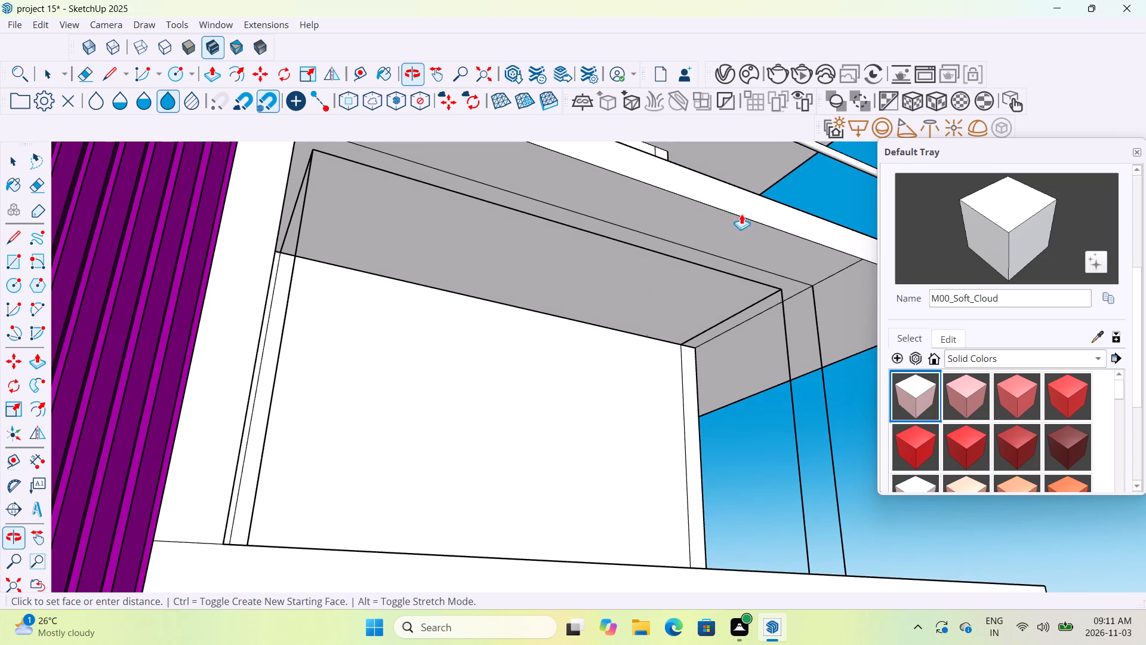
left_click(655, 205)
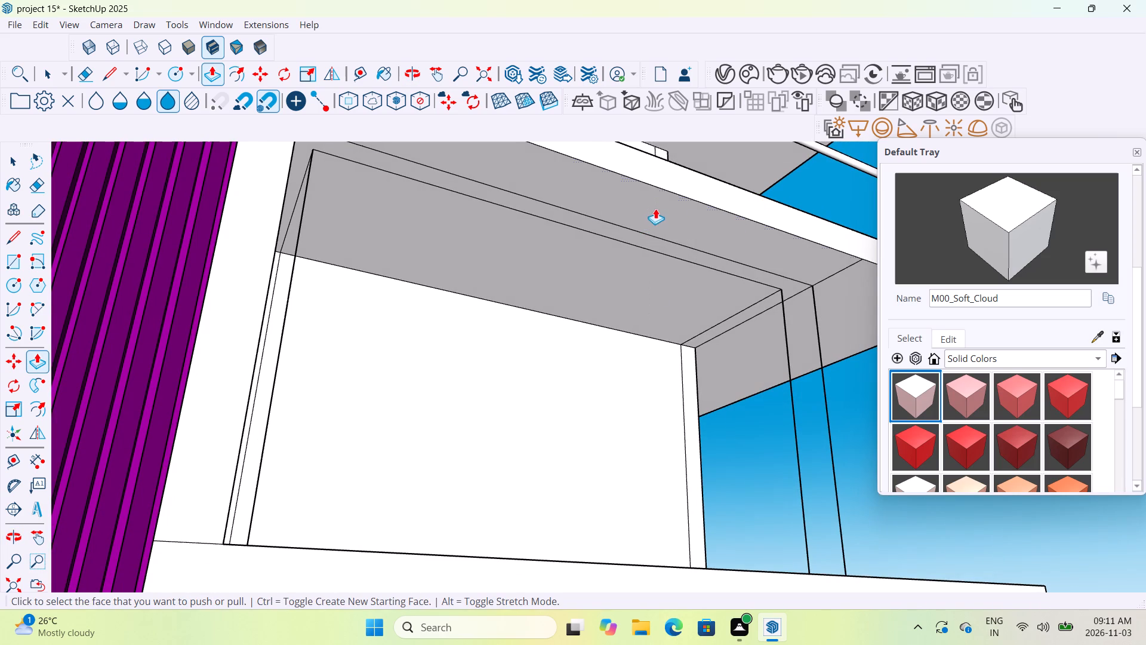
Examine the raised walls and the neighbouring storeys from the side and front of the building.
middle_click_drag(674, 386, 372, 484)
scroll(372, 484, "down", 7)
middle_click_drag(472, 509, 362, 537)
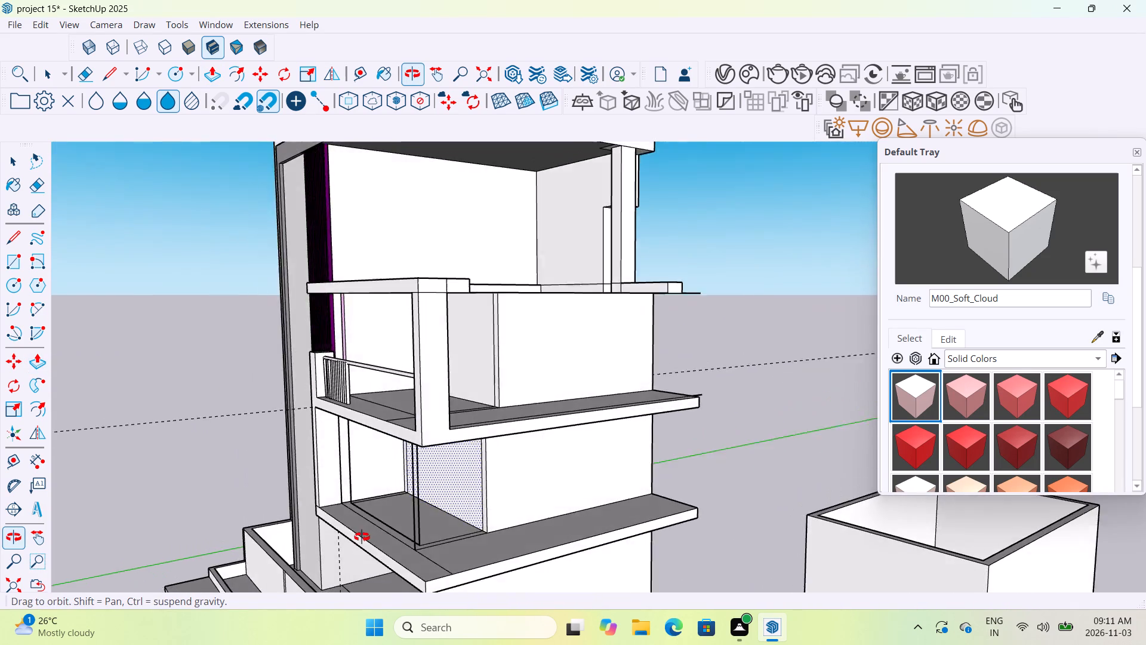
middle_click_drag(362, 537, 340, 511)
middle_click_drag(526, 506, 464, 511)
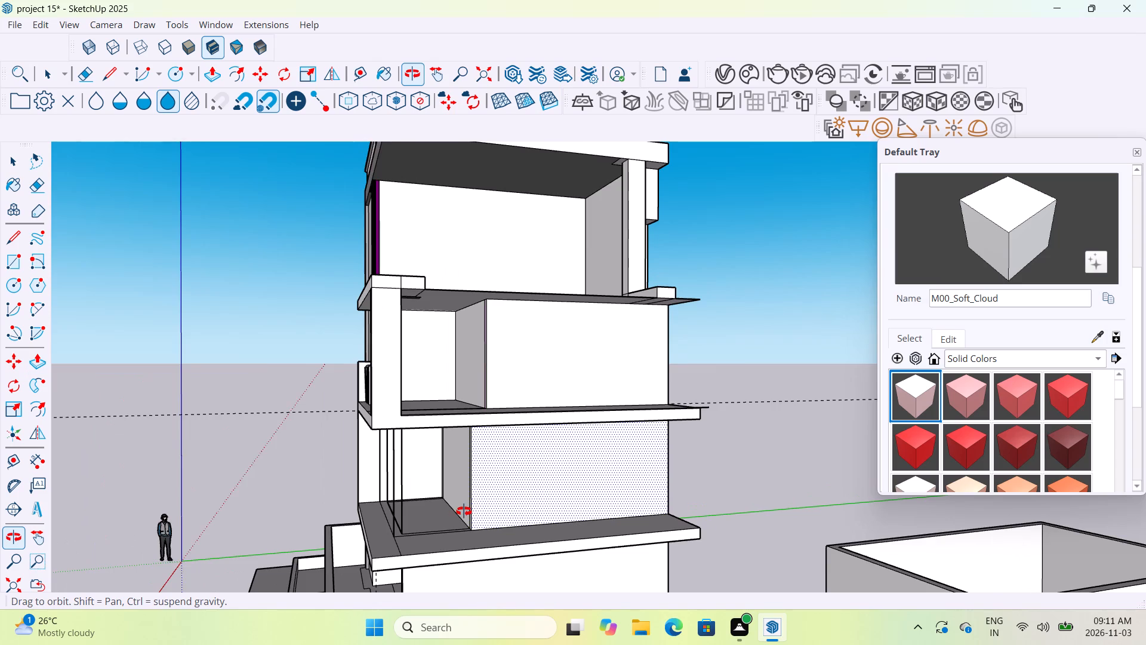
middle_click_drag(464, 511, 415, 516)
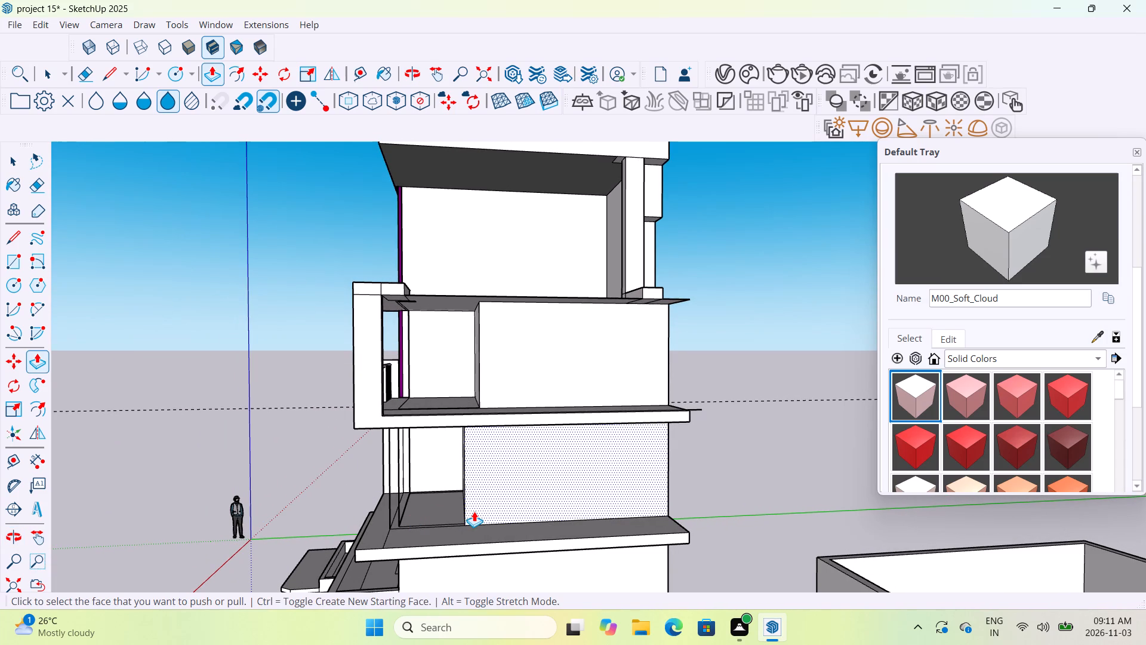
middle_click_drag(481, 449, 507, 491)
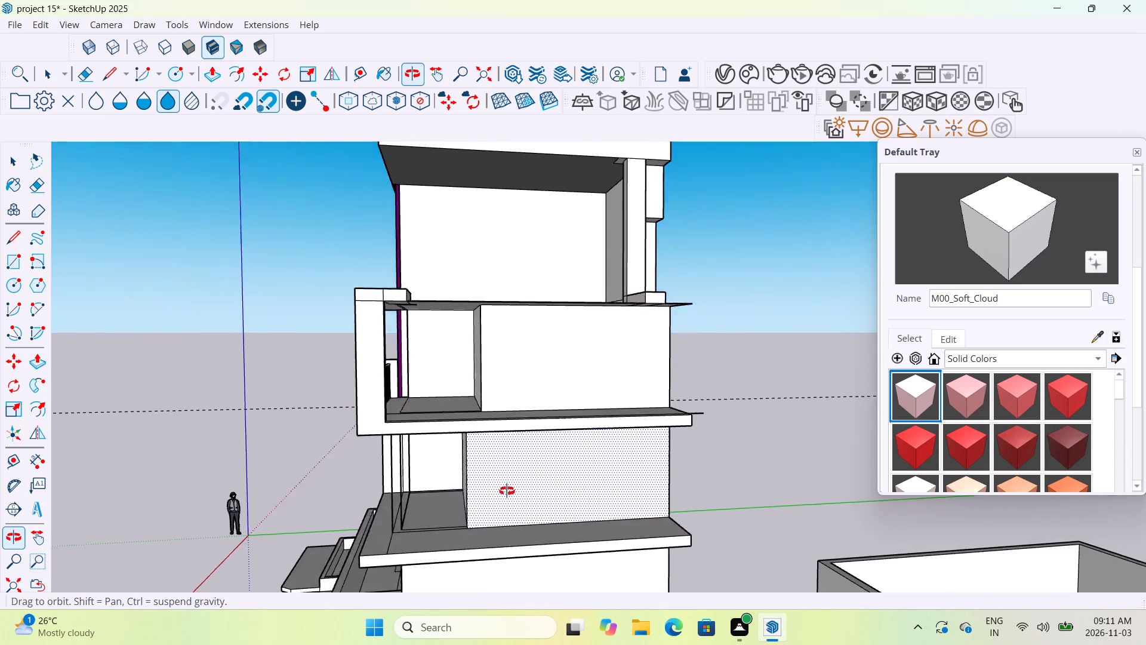
middle_click_drag(507, 491, 526, 515)
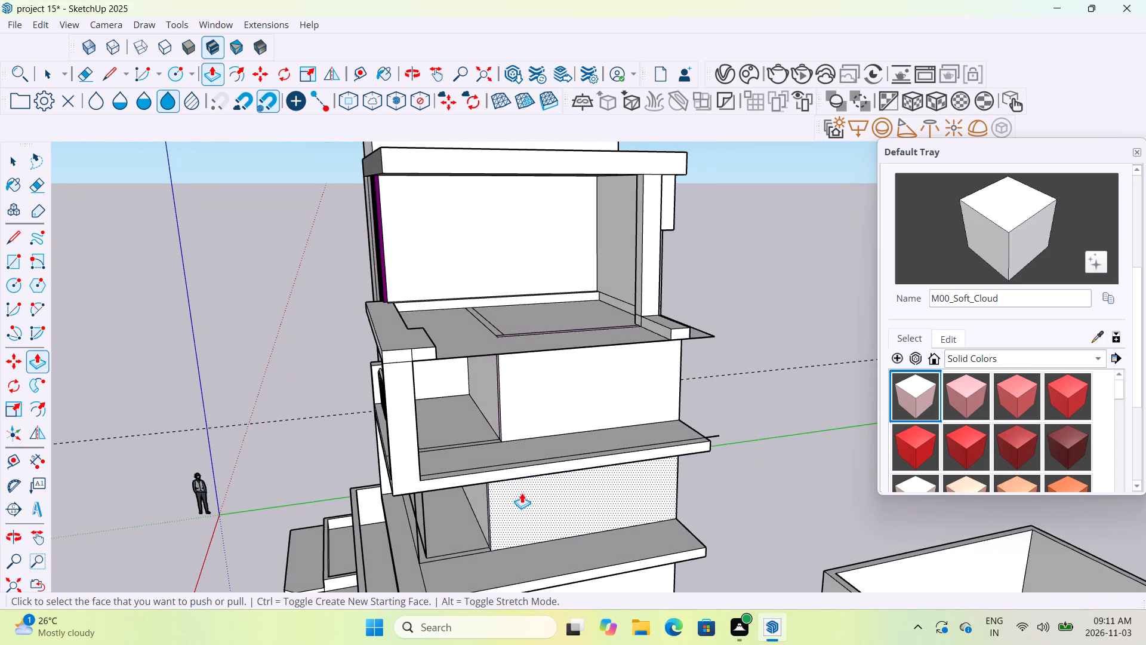
middle_click_drag(501, 498, 694, 461)
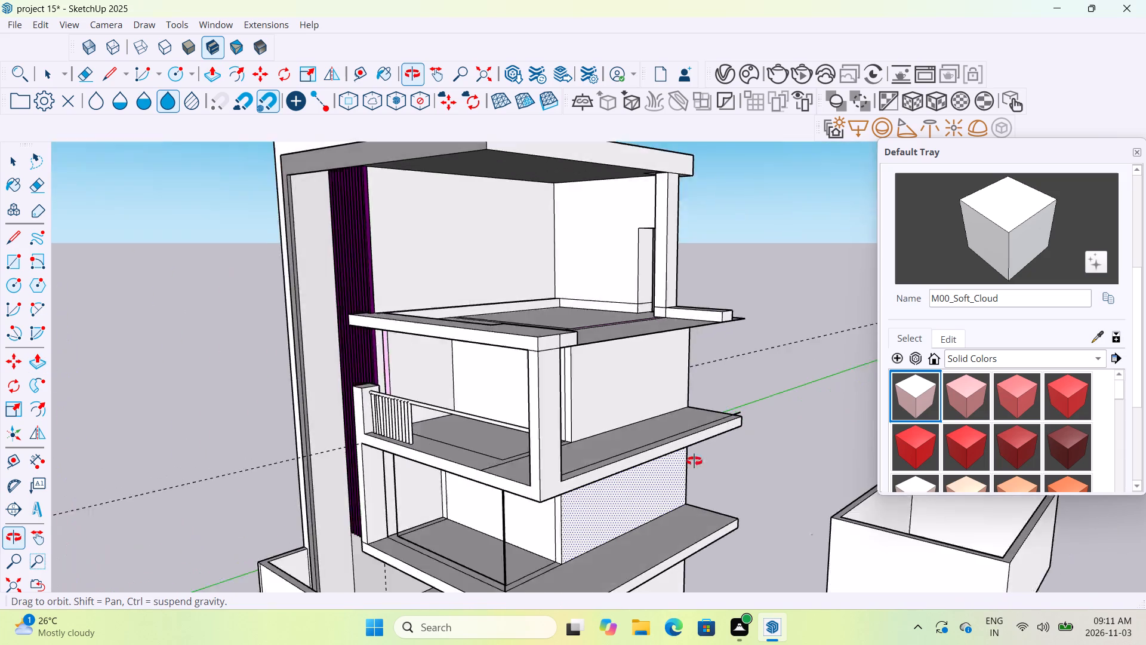
middle_click_drag(694, 461, 760, 444)
middle_click_drag(529, 533, 602, 511)
scroll(541, 517, "down", 6)
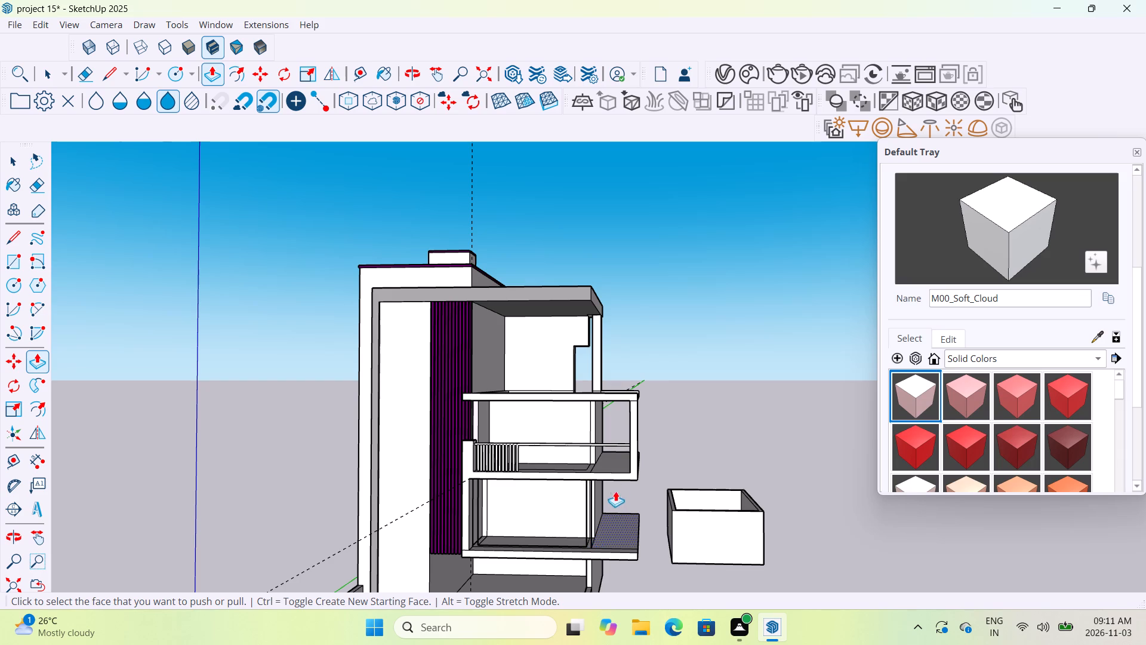
scroll(607, 428, "up", 6)
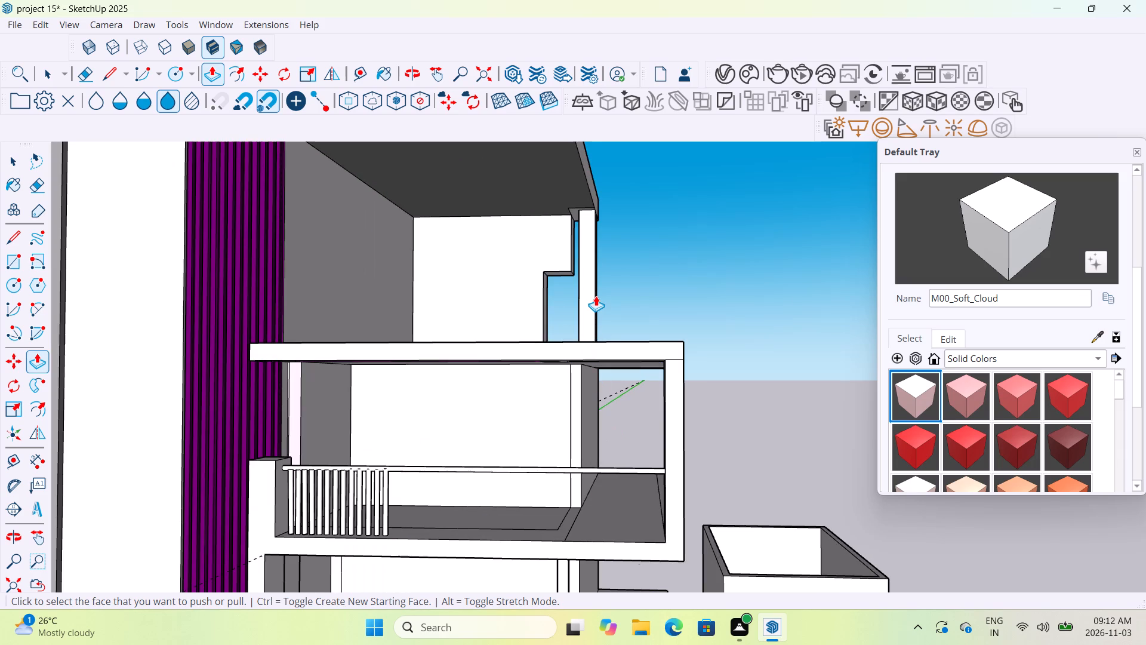
key("Escape")
key("Escape")
key("Escape")
key("Escape")
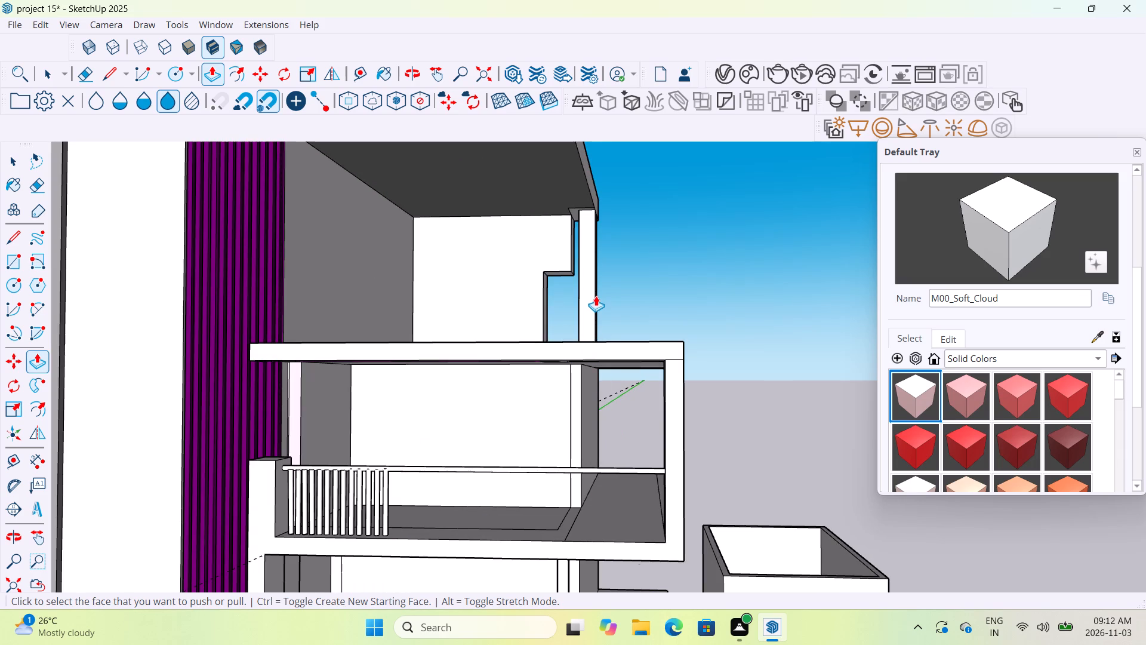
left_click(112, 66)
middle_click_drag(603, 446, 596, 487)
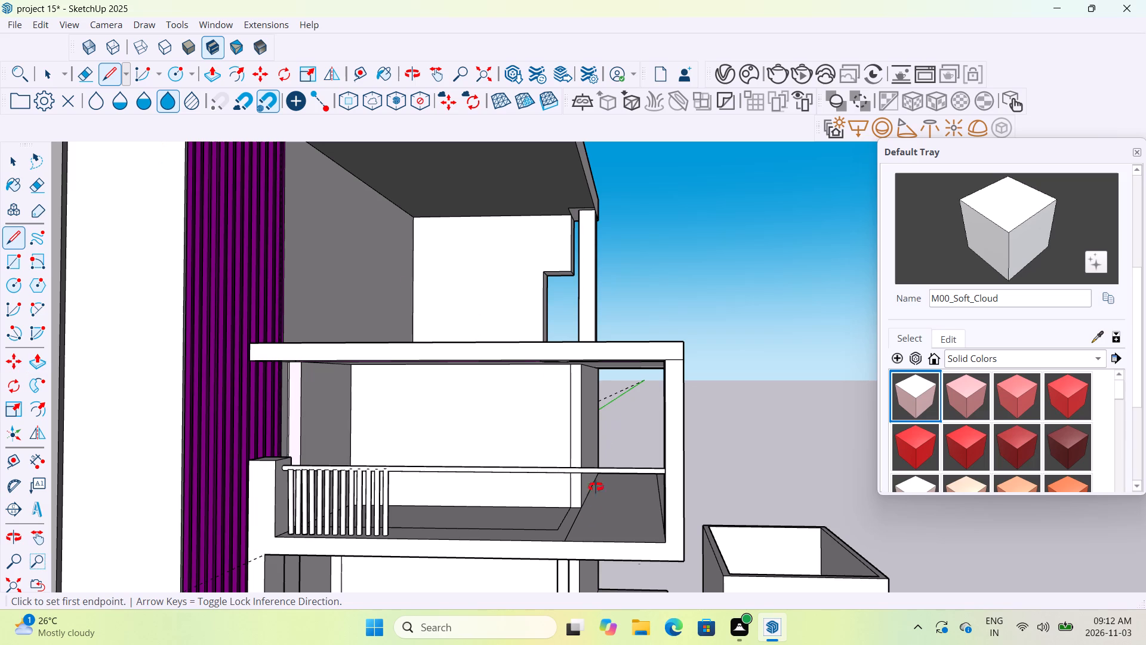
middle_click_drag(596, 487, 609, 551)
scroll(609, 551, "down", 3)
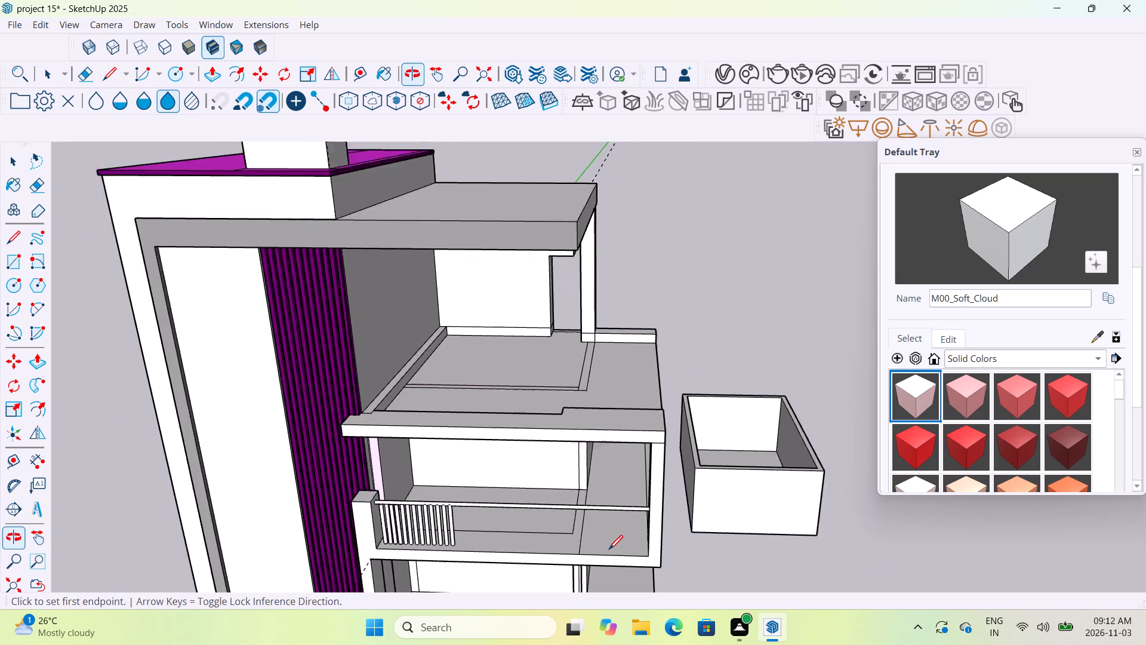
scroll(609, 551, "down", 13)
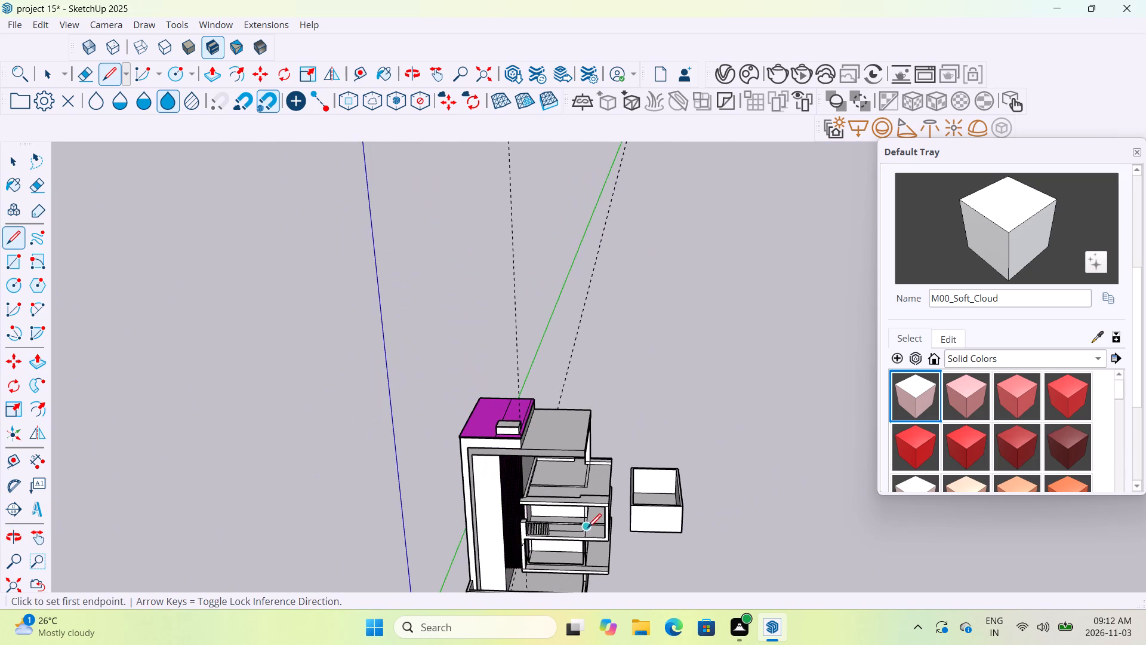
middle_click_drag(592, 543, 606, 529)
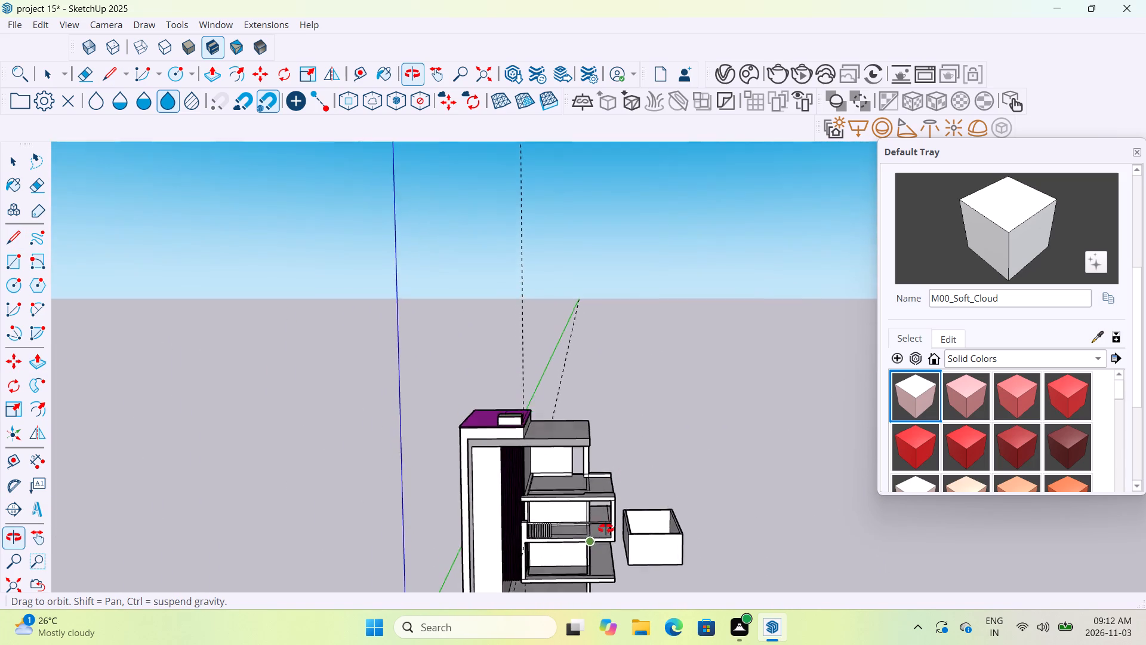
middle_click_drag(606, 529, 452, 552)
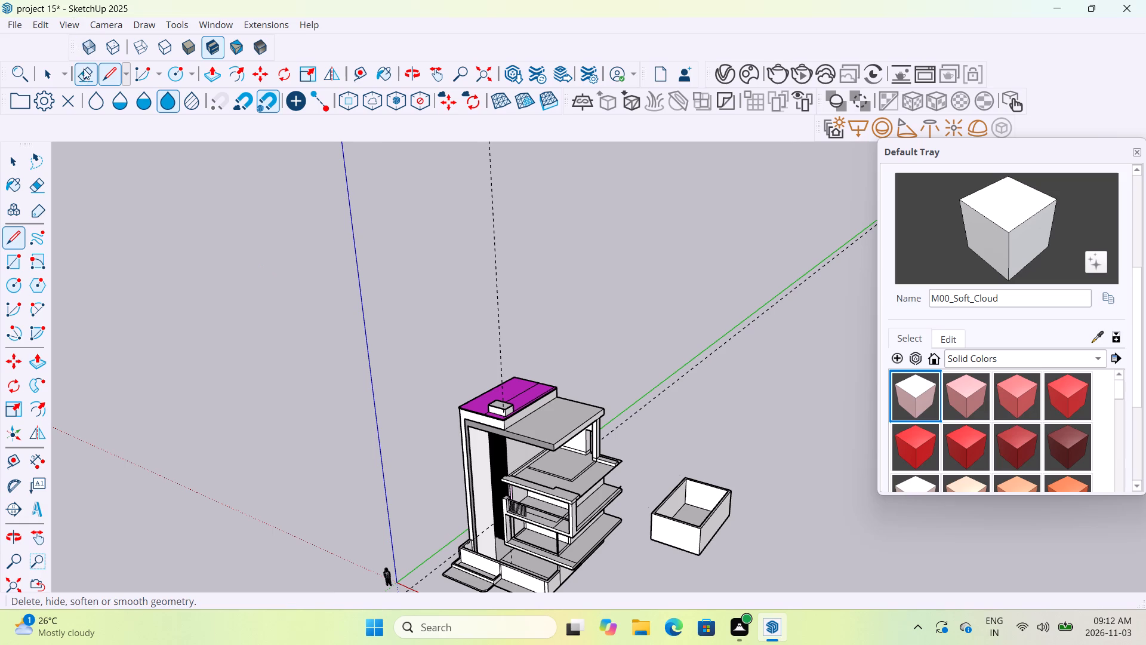
On the storey under the roof overhang, Push/Pull the low side-wall ledge's inner face across the floor to near the column.
left_click(210, 79)
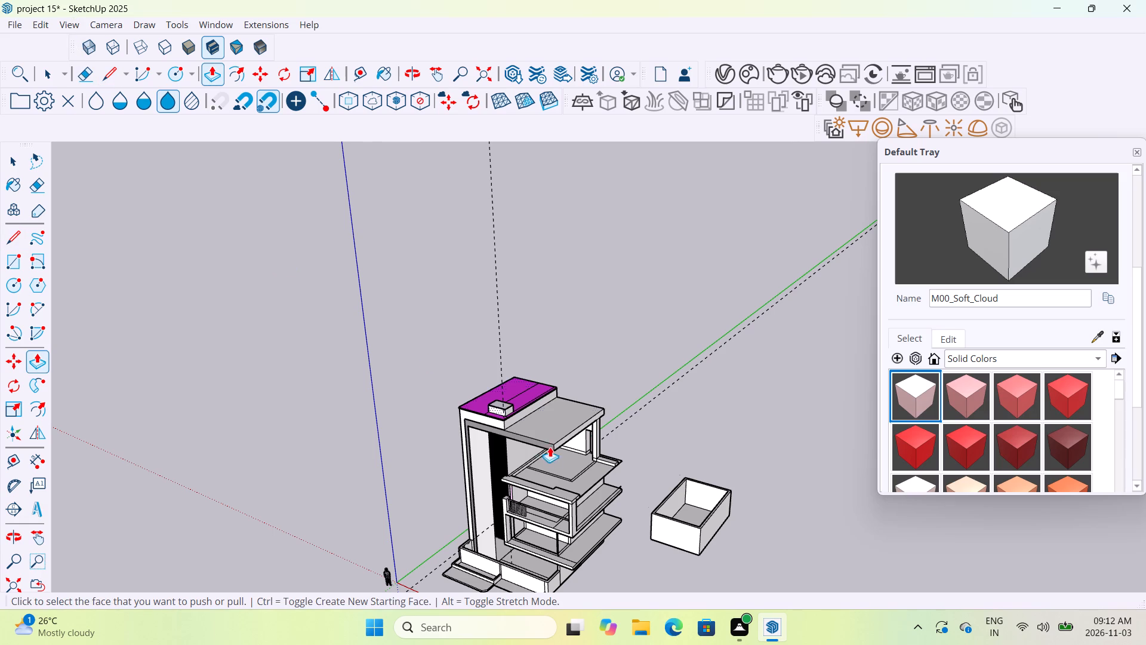
scroll(590, 517, "up", 12)
scroll(422, 369, "up", 5)
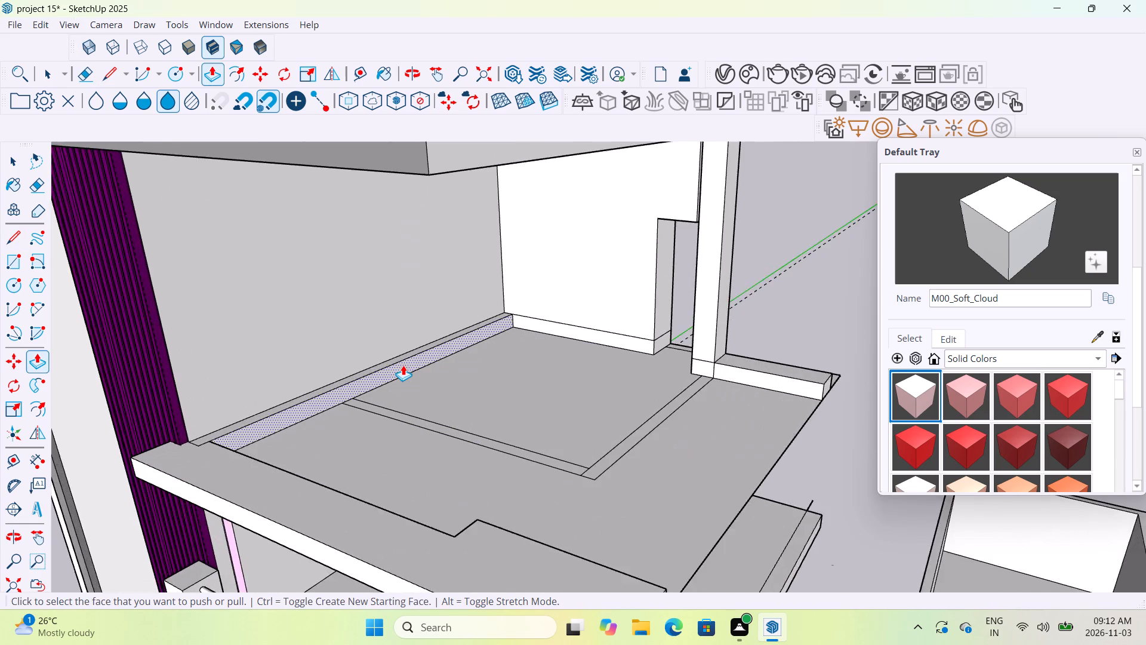
left_click(393, 368)
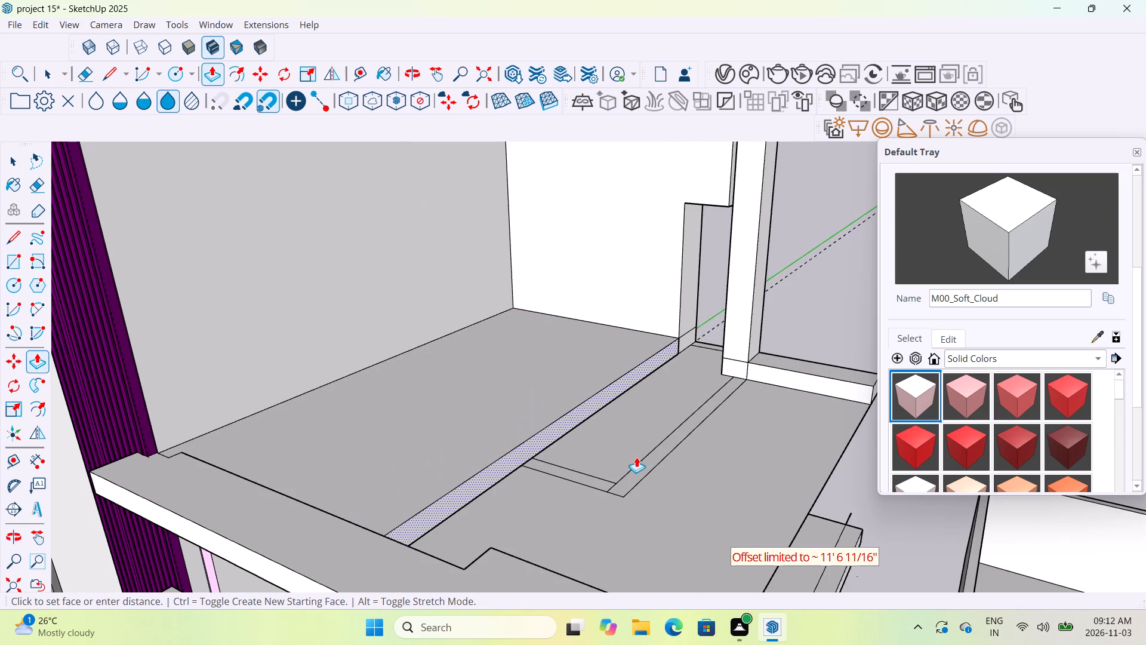
scroll(655, 466, "down", 2)
middle_click_drag(657, 464, 768, 354)
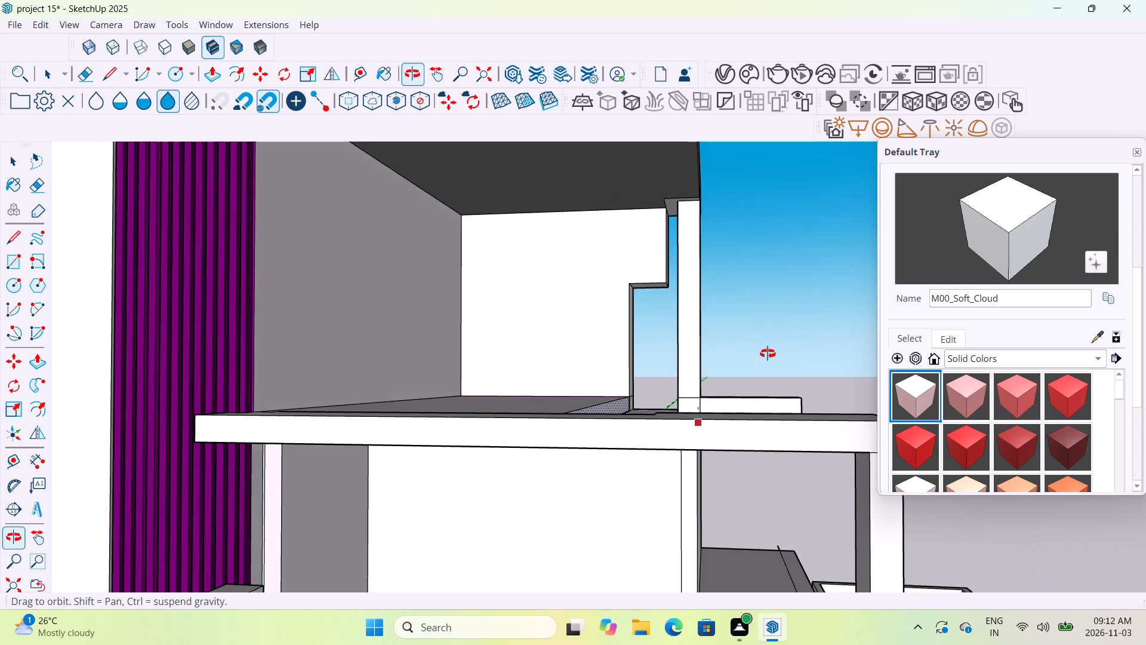
middle_click_drag(768, 354, 770, 399)
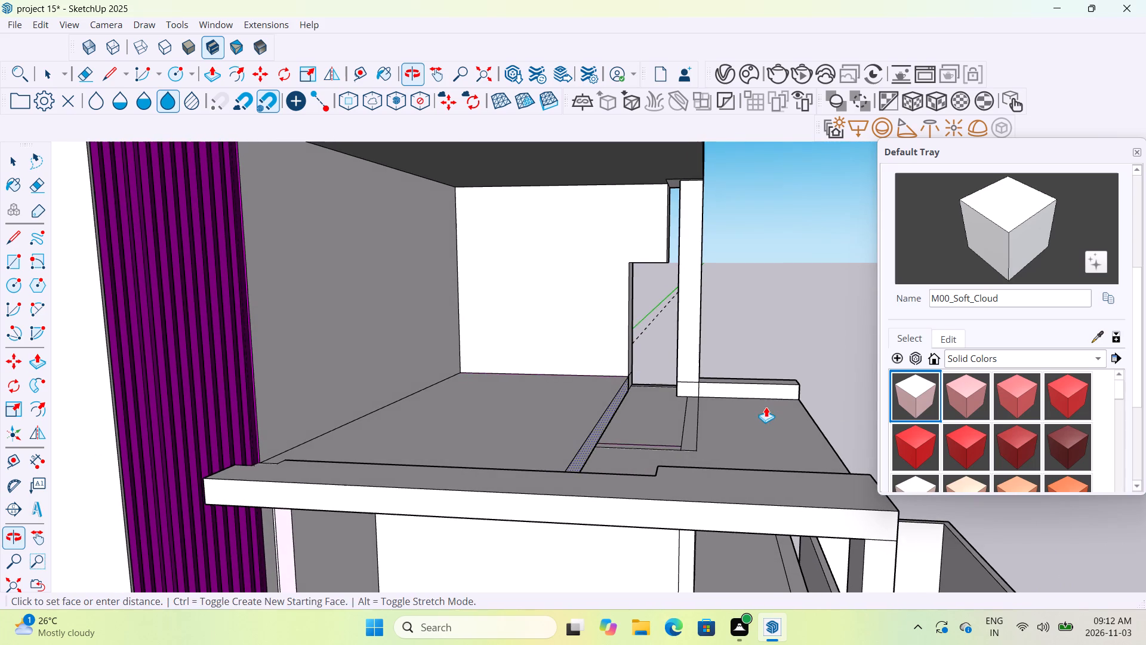
left_click(770, 422)
left_click(602, 423)
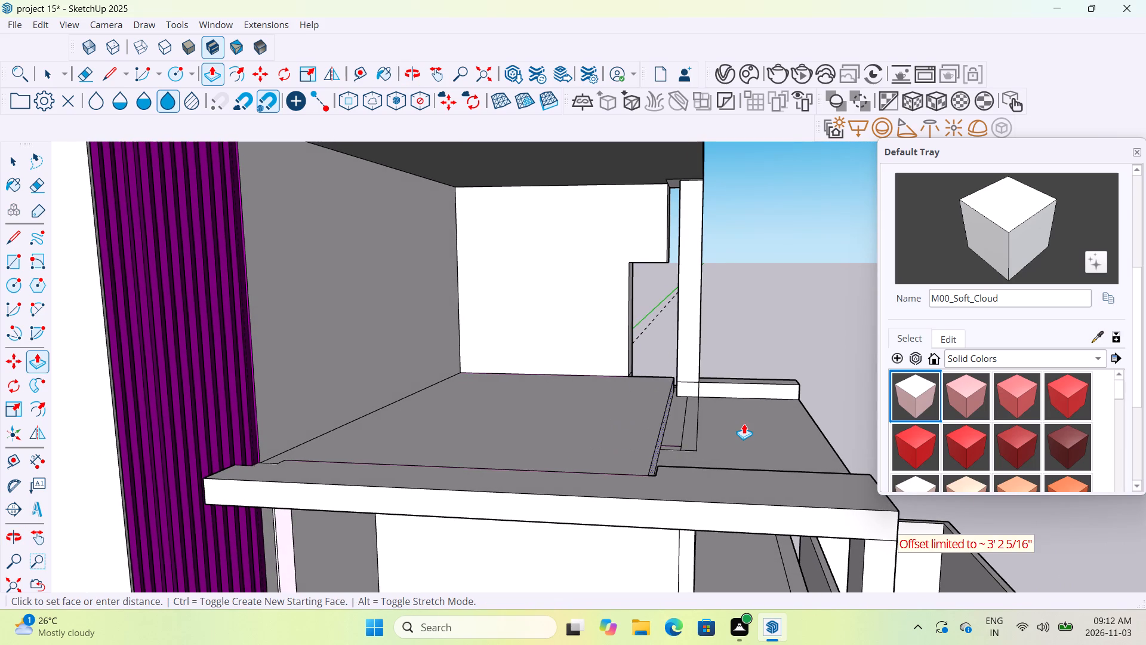
left_click(744, 423)
Push/Pull the raised floor's riser face past the column and remaining border lines, out to the slab's open edge.
middle_click_drag(673, 428, 667, 432)
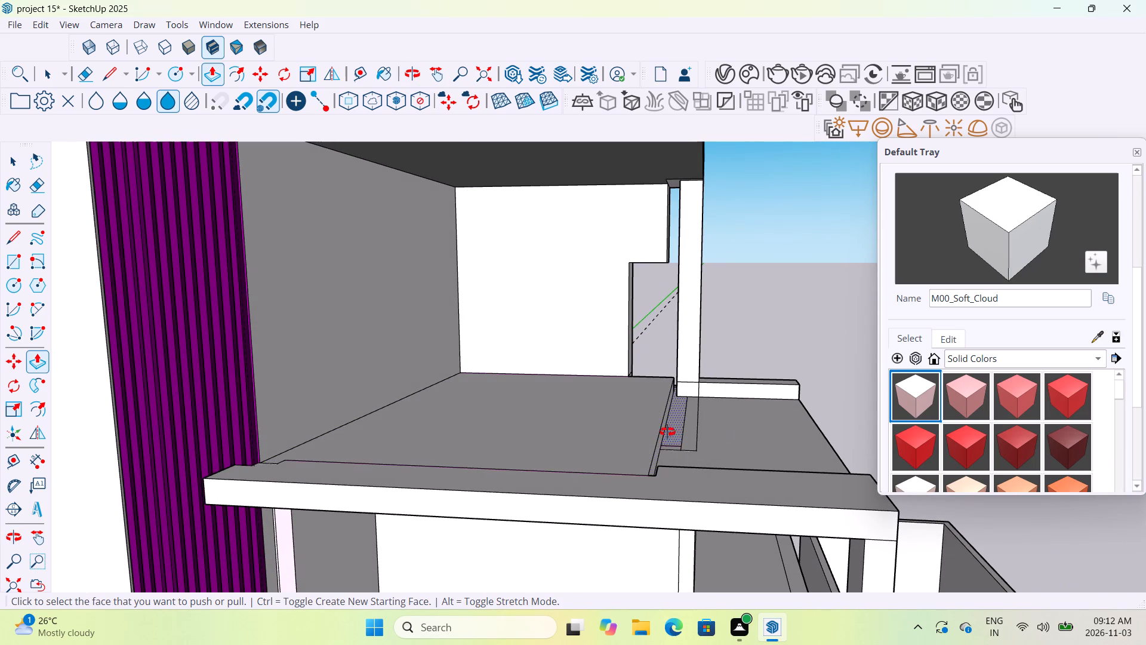
middle_click_drag(667, 432, 586, 444)
scroll(642, 443, "up", 5)
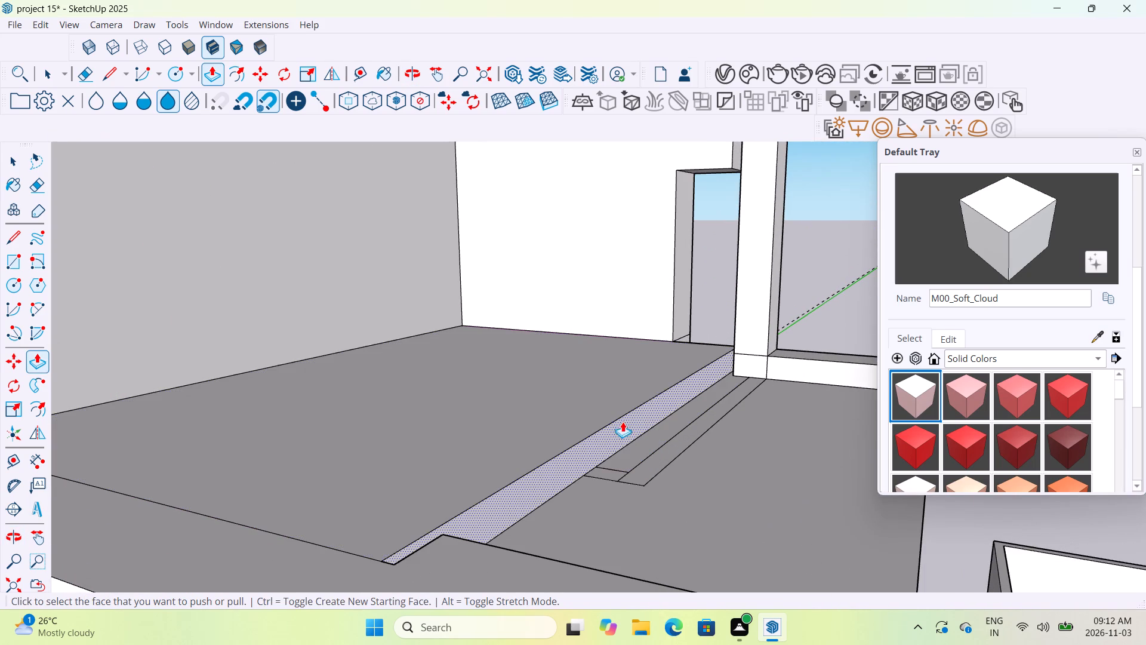
left_click(623, 425)
left_click(723, 426)
scroll(763, 405, "up", 6)
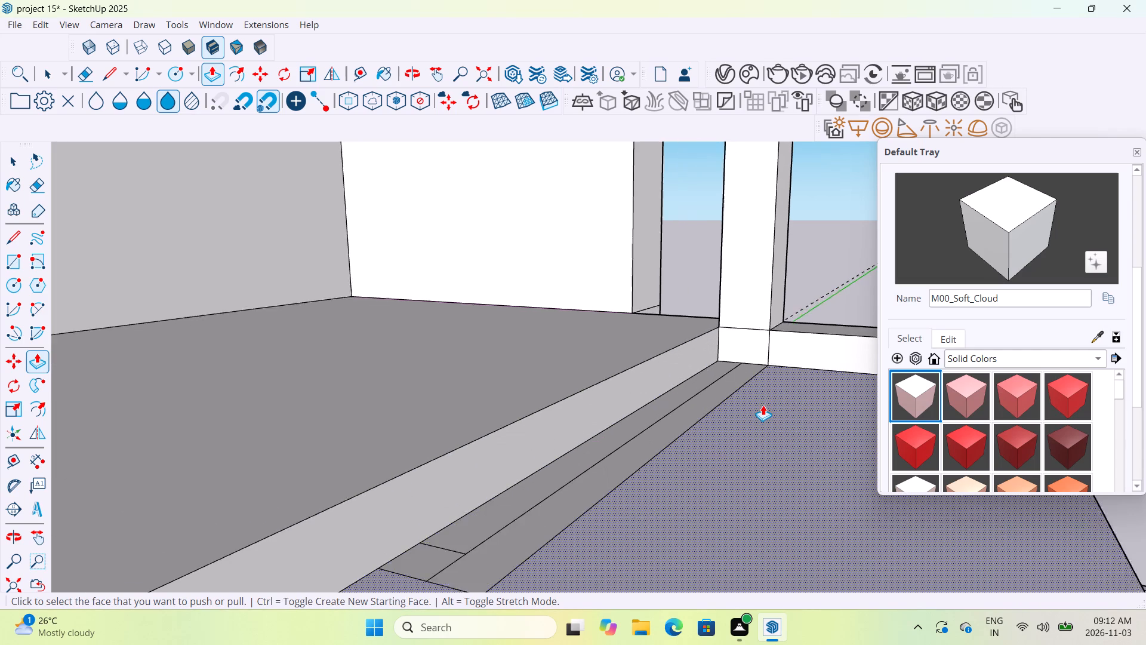
left_click_drag(651, 376, 664, 377)
left_click(784, 403)
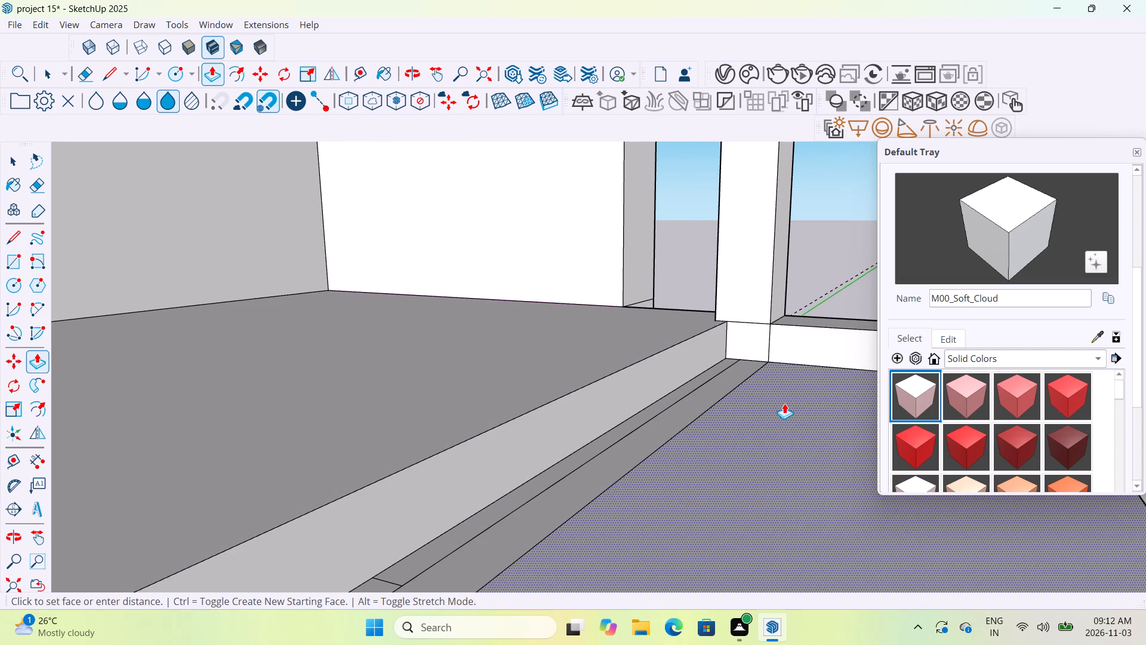
key("Escape")
left_click(619, 389)
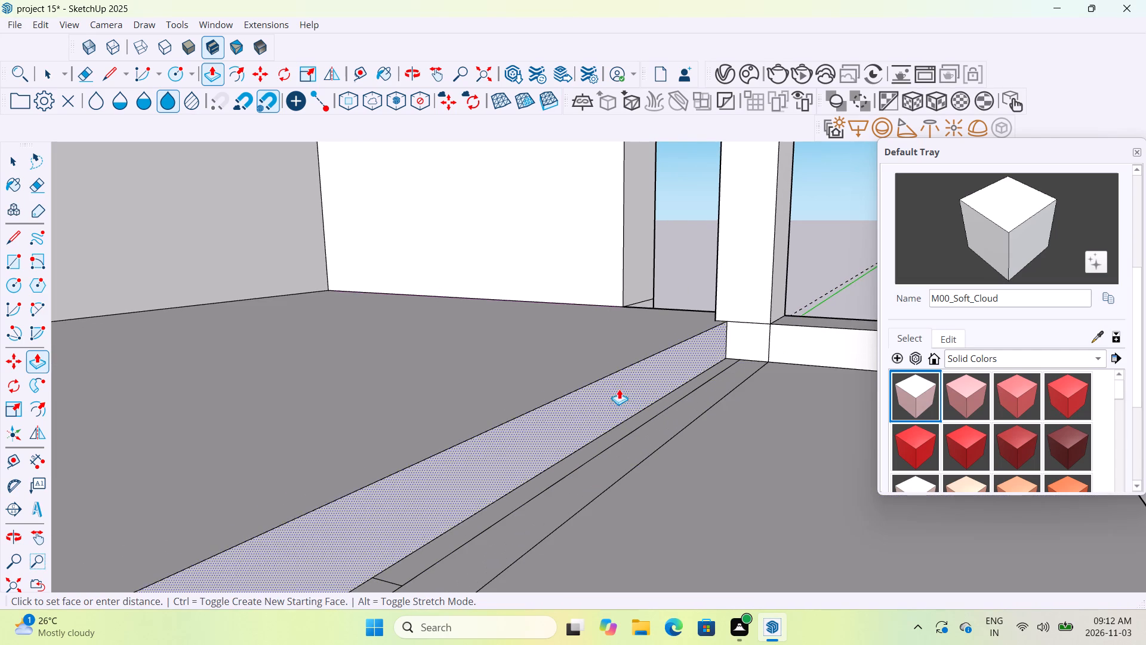
scroll(725, 423, "down", 13)
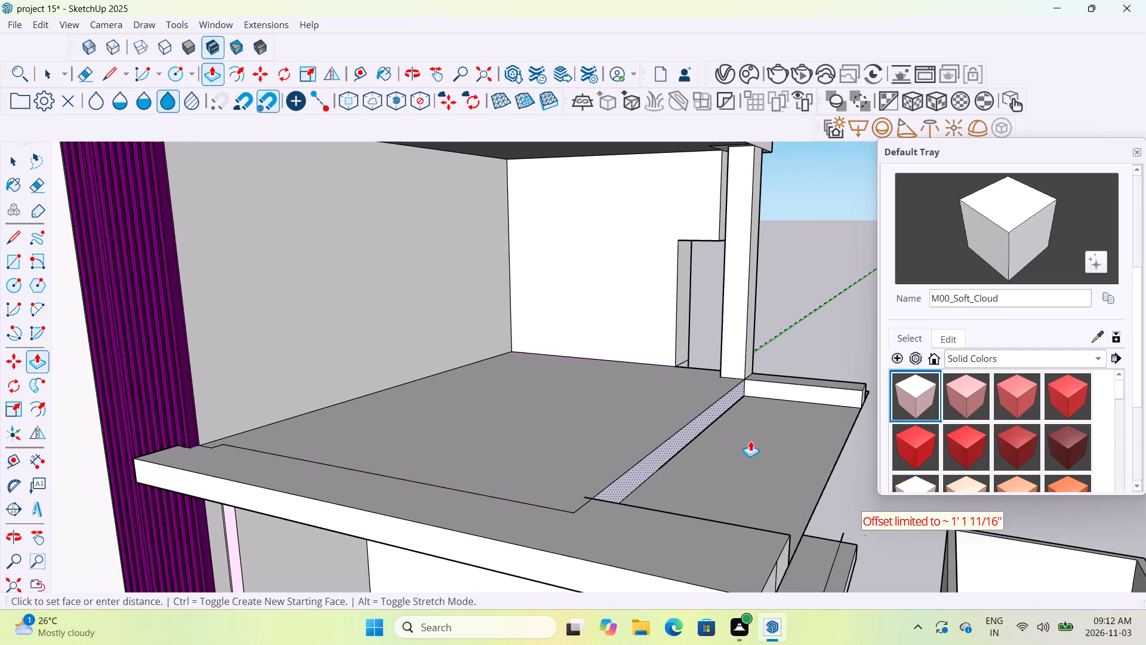
left_click(750, 441)
scroll(697, 444, "up", 6)
left_click(666, 423)
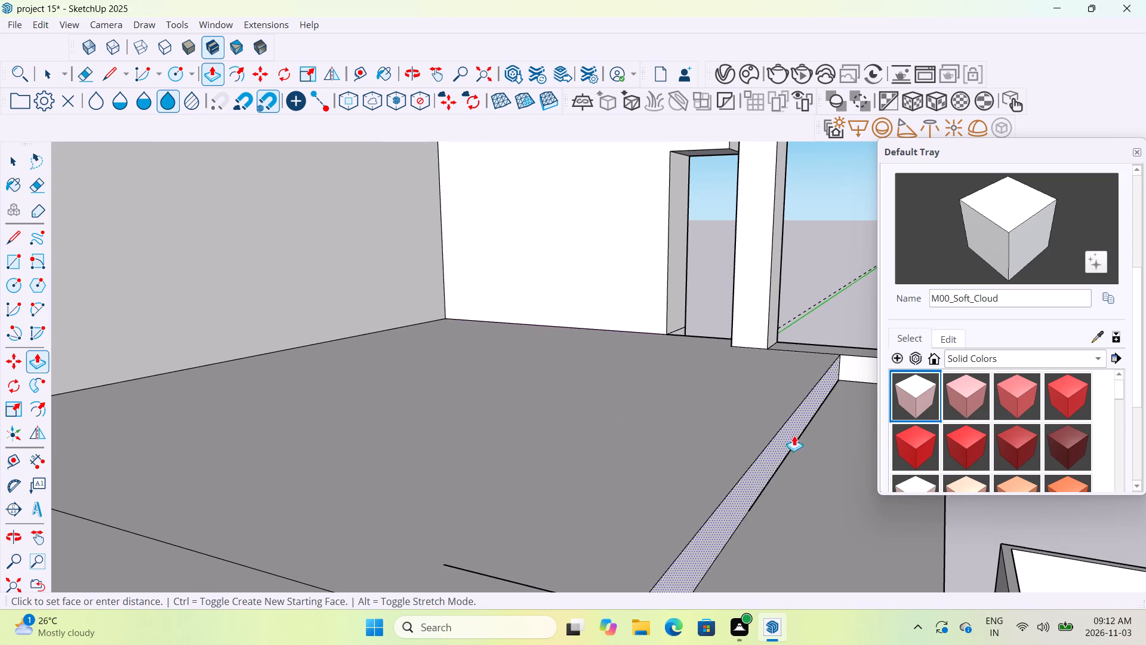
scroll(794, 437, "down", 13)
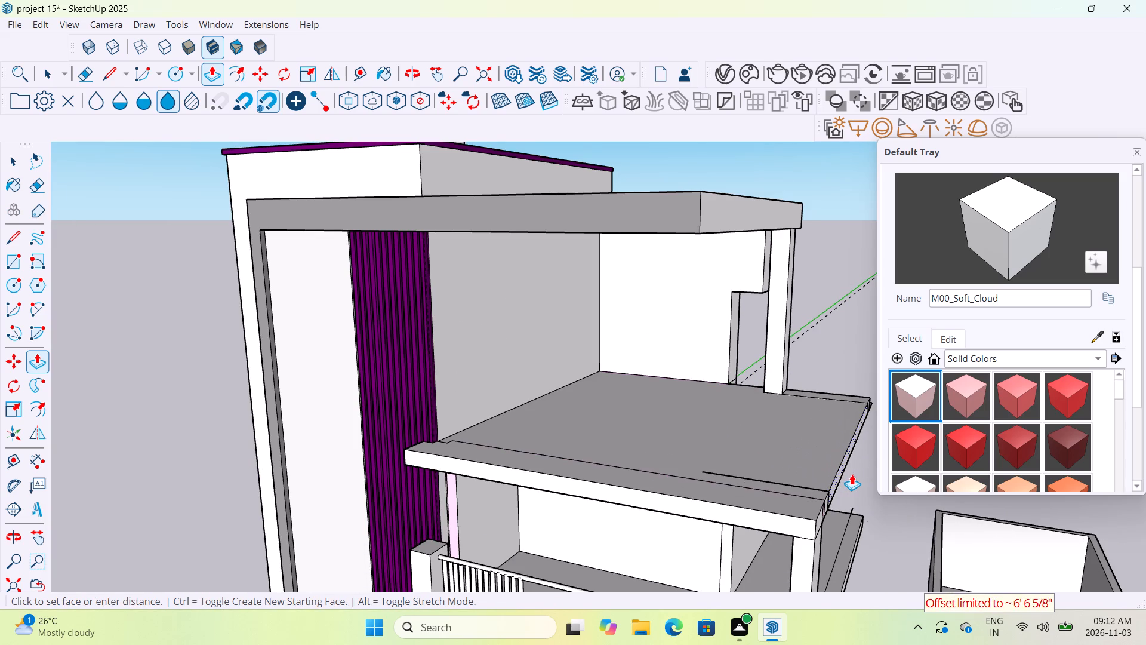
left_click(852, 474)
Paint the magenta ceiling of the railing storey with the M00_Soft_Cloud material.
middle_click_drag(684, 502, 776, 406)
scroll(776, 406, "down", 5)
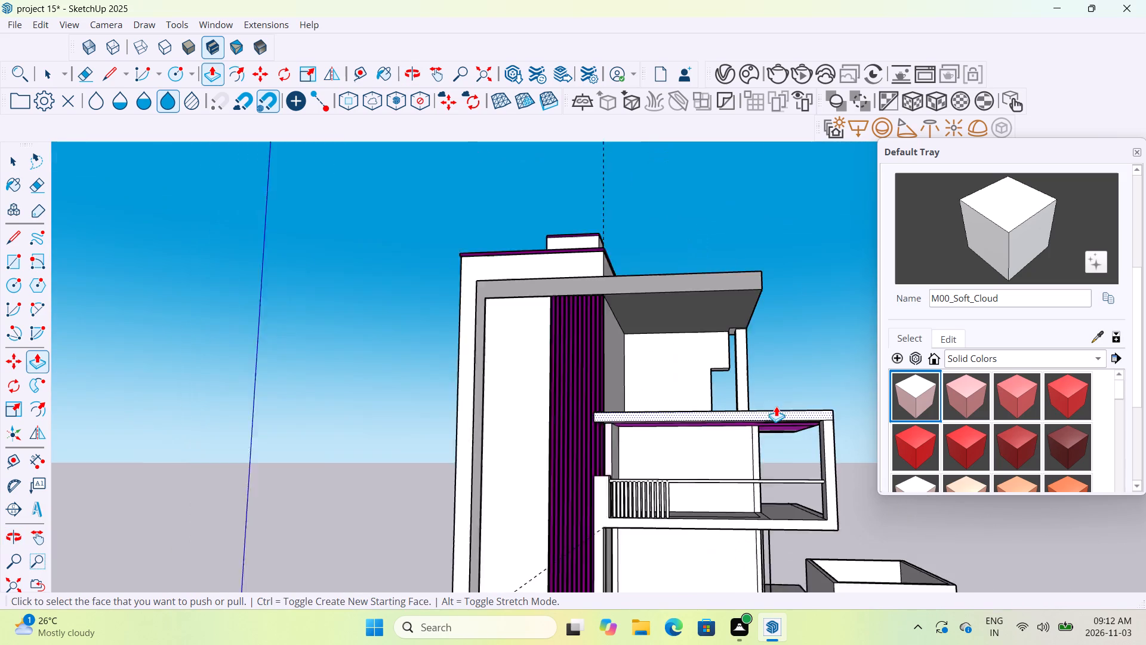
scroll(776, 406, "down", 1)
scroll(640, 451, "up", 13)
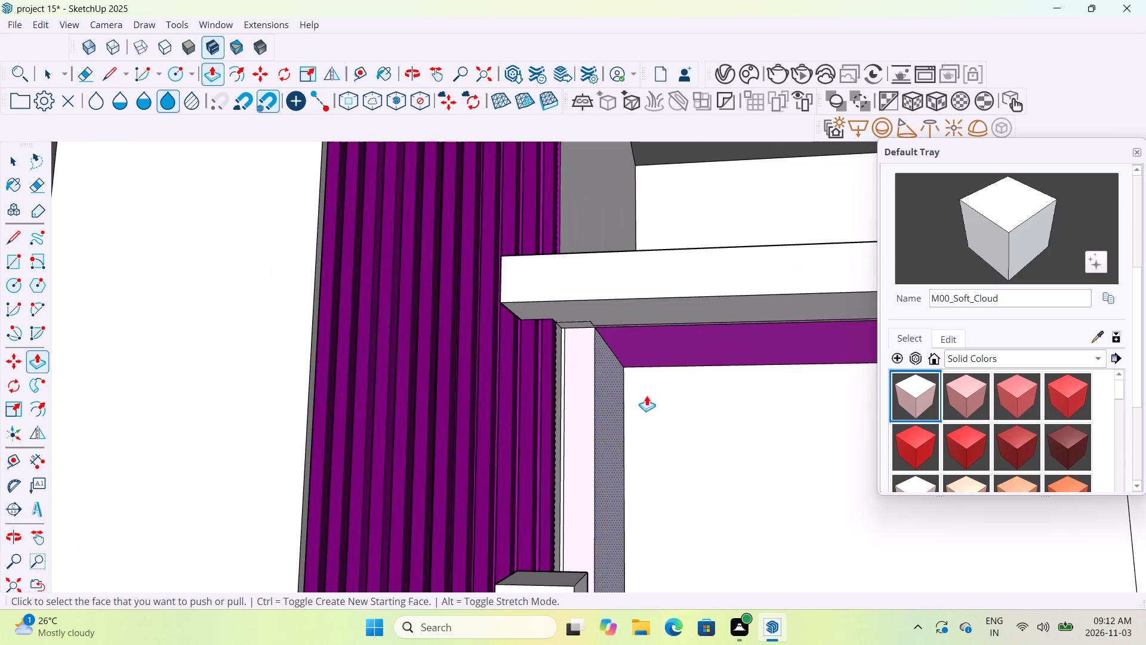
middle_click_drag(664, 370, 671, 307)
left_click(952, 222)
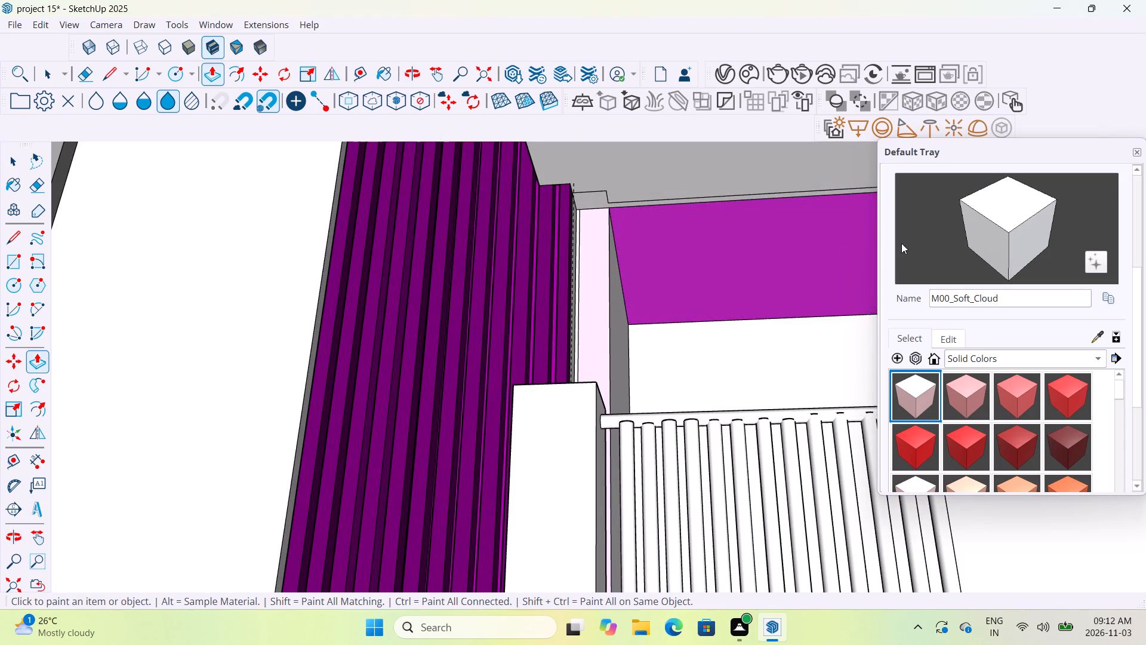
left_click(815, 281)
Paint the pinkish wall end beside the louvre panel with M00_Soft_Cloud and reapply it to the room ceiling.
scroll(710, 343, "down", 4)
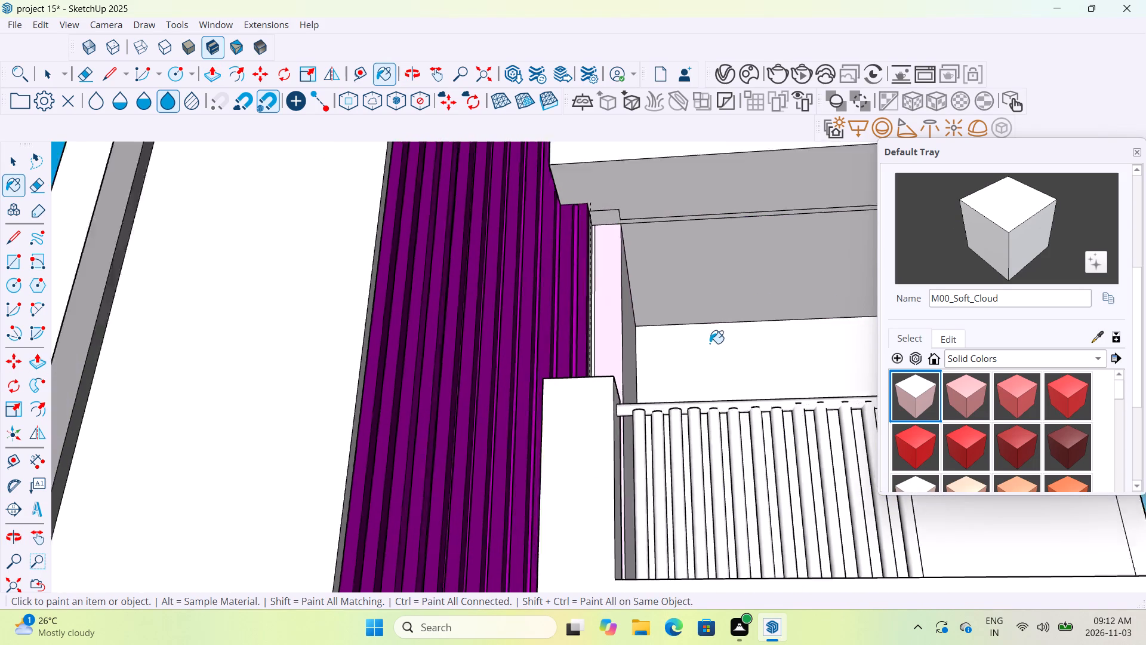
scroll(710, 343, "down", 5)
scroll(713, 334, "up", 8)
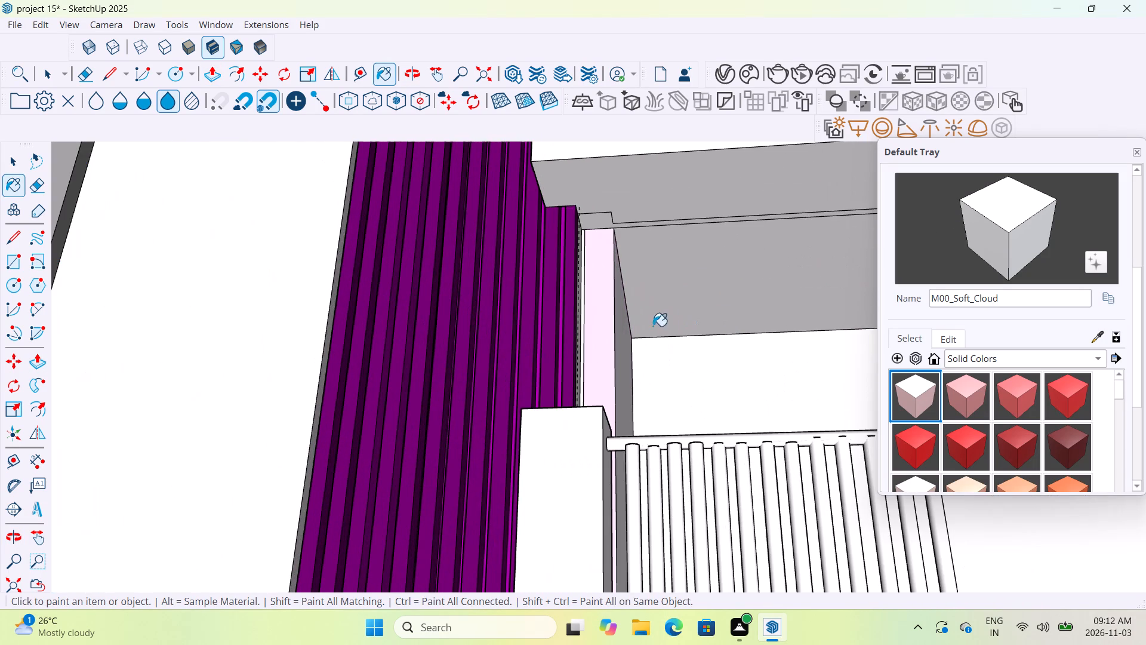
left_click(600, 340)
left_click(598, 345)
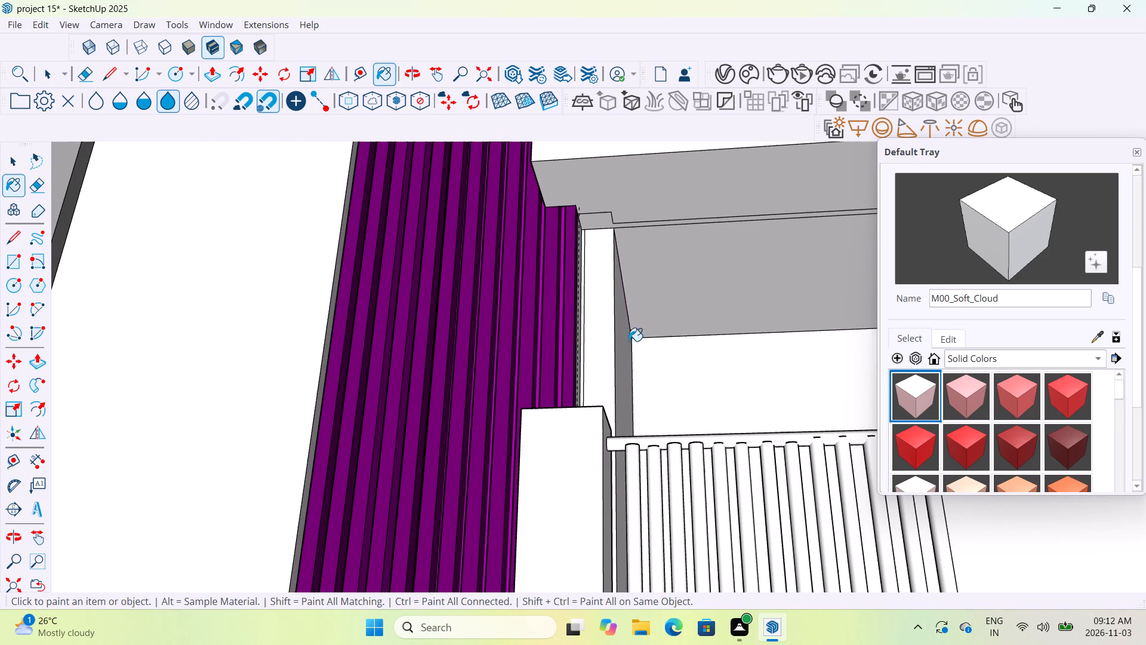
left_click_drag(1024, 248, 1006, 256)
left_click(826, 299)
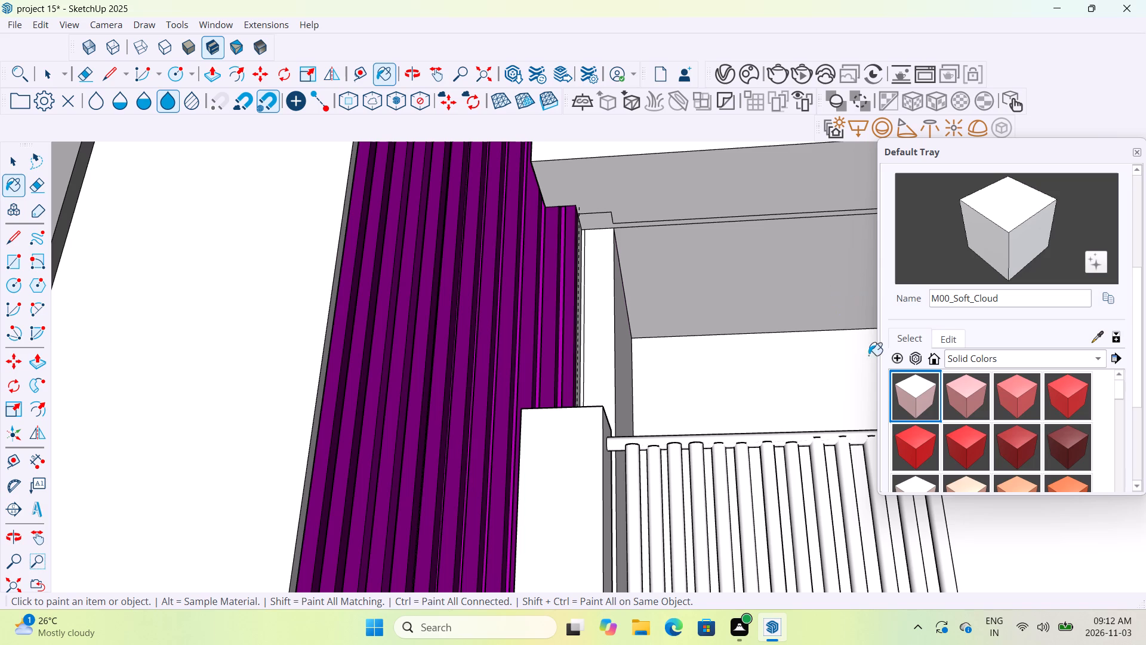
Choose a white swatch from Solid Colors and apply it to the narrow wall end, the room ceiling and the slab's underside strip.
scroll(931, 442, "down", 13)
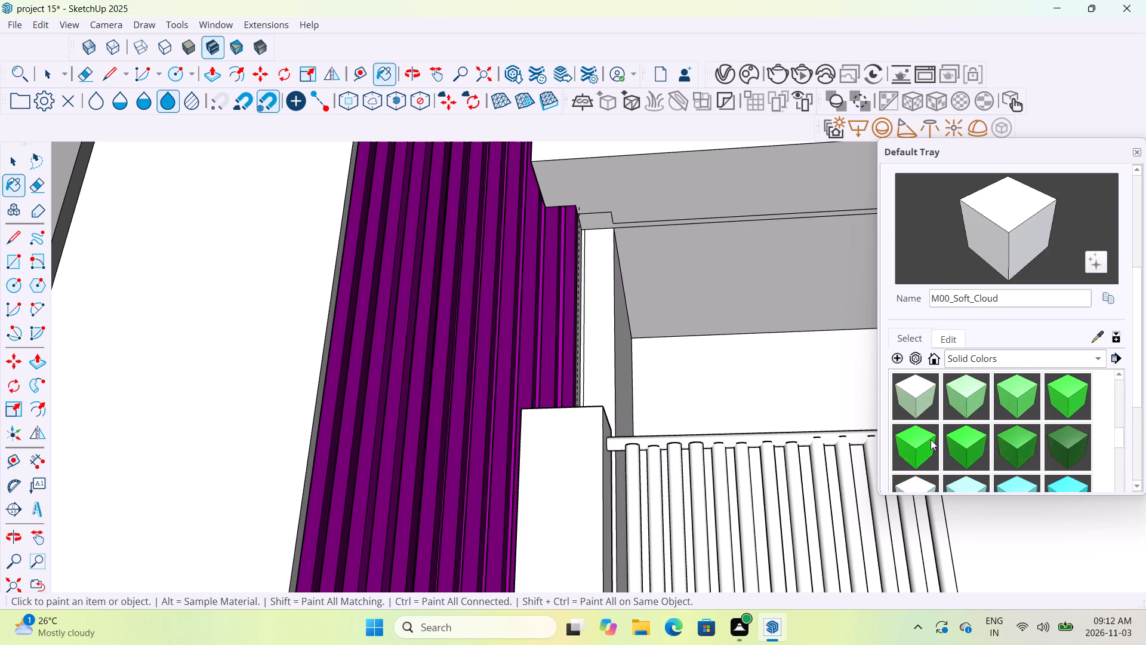
scroll(931, 440, "down", 20)
scroll(931, 440, "up", 6)
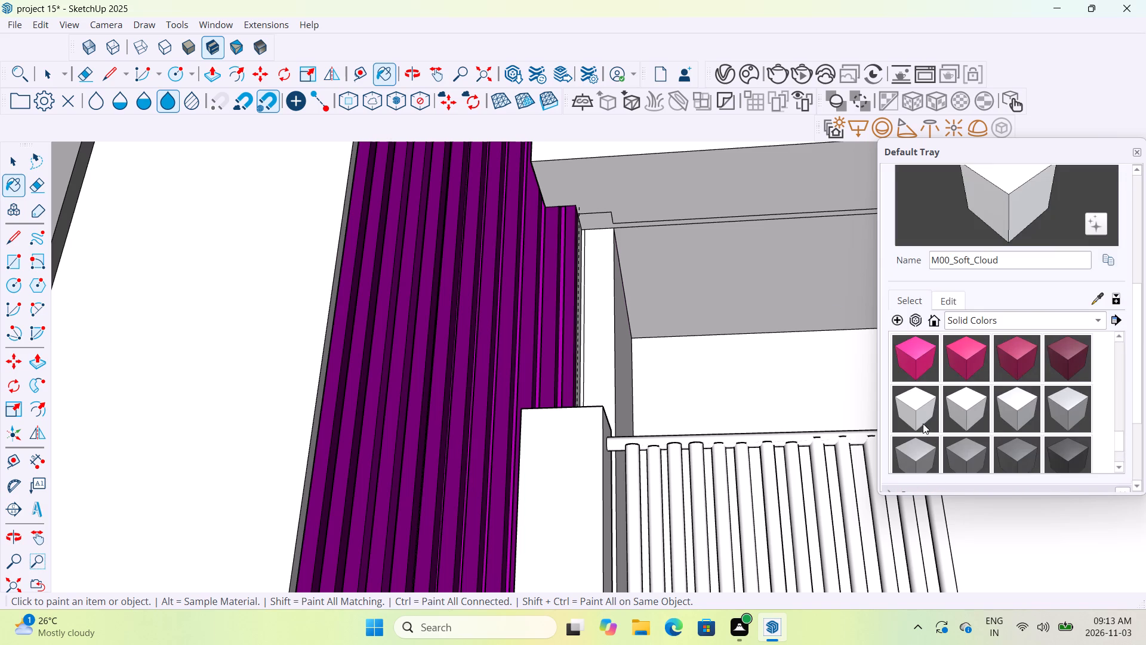
left_click(922, 417)
left_click(603, 371)
left_click(699, 261)
left_click(705, 183)
Examine the painted storeys, balcony railing and floor slabs from below, the front and above.
scroll(707, 325, "down", 10)
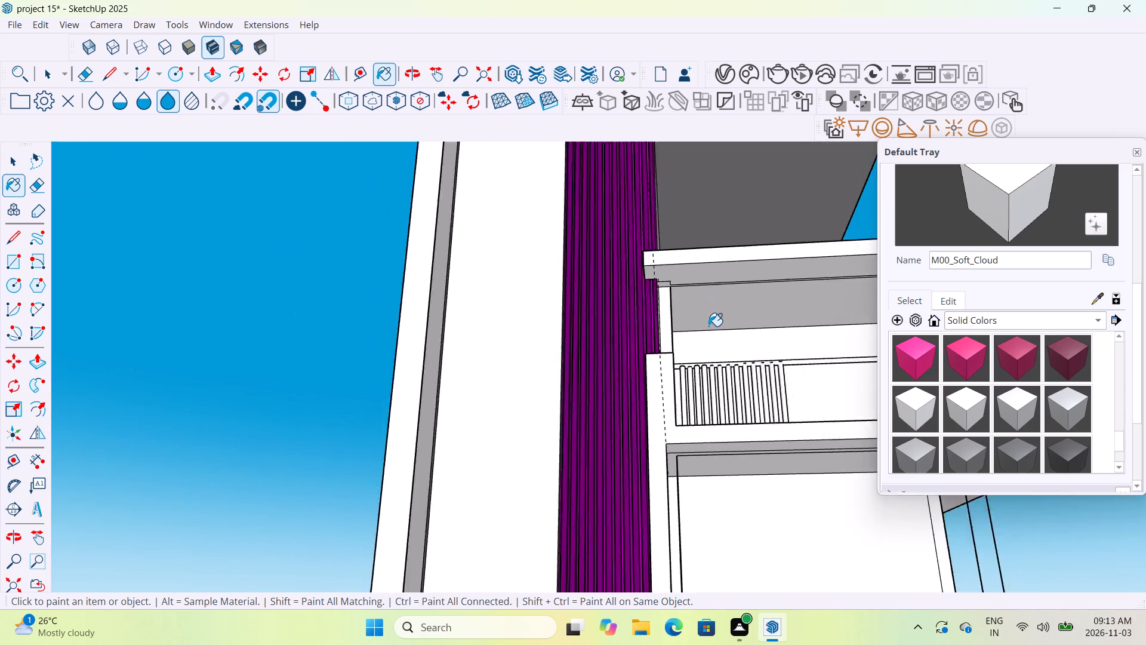
scroll(708, 326, "down", 2)
middle_click_drag(716, 339, 747, 487)
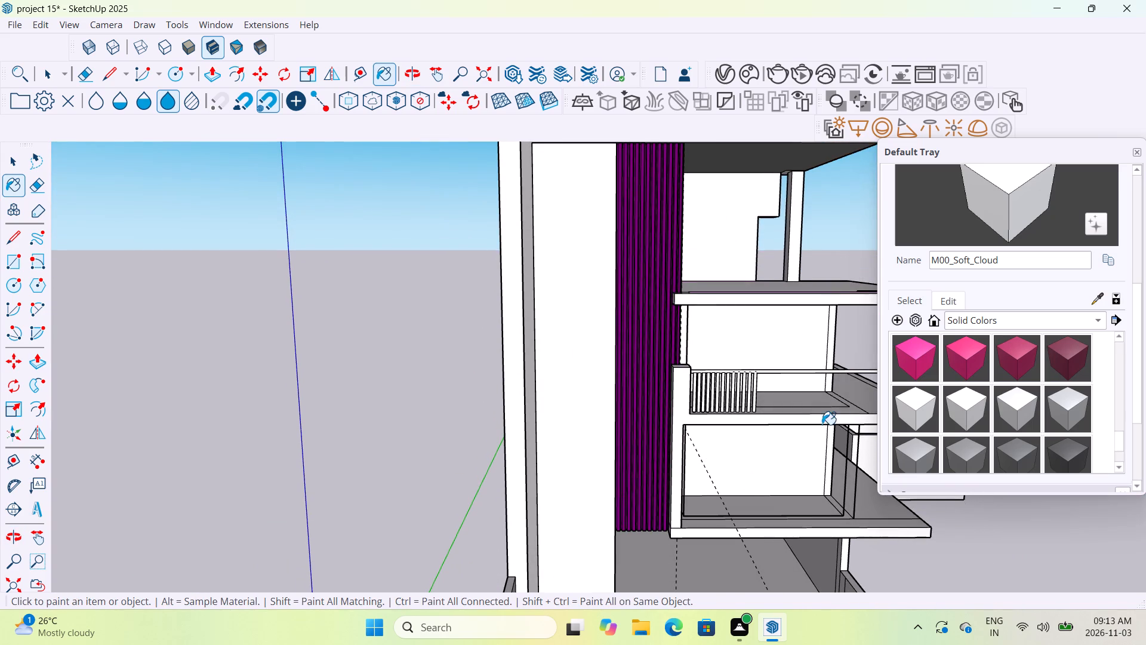
middle_click_drag(827, 426, 760, 452)
middle_click_drag(760, 450, 787, 432)
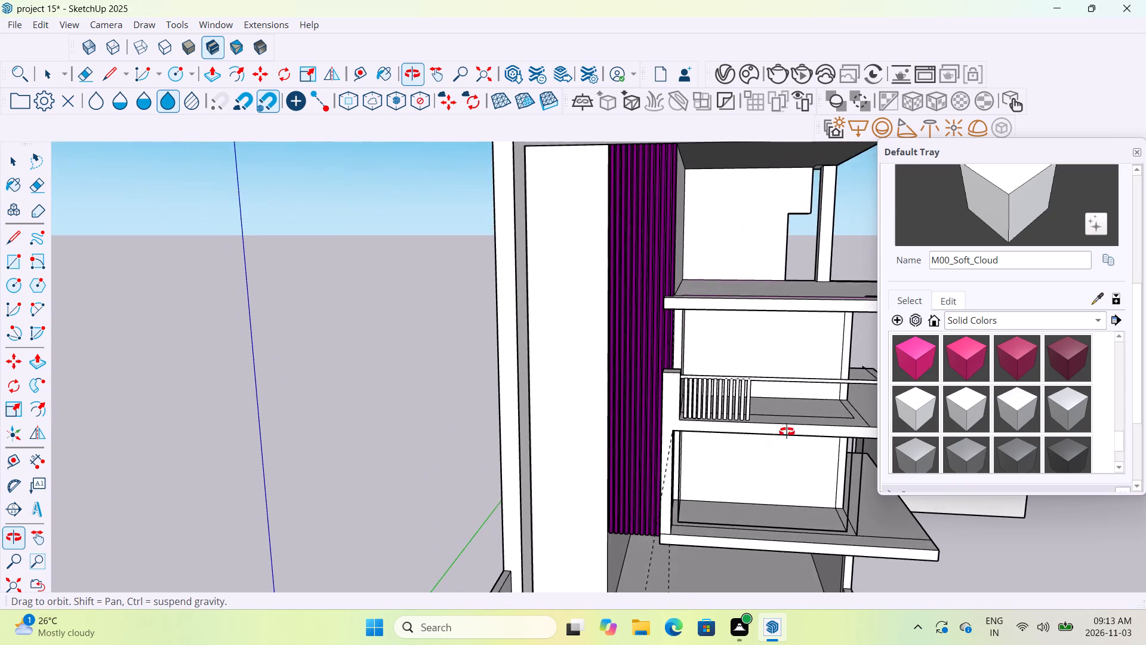
middle_click_drag(787, 432, 608, 512)
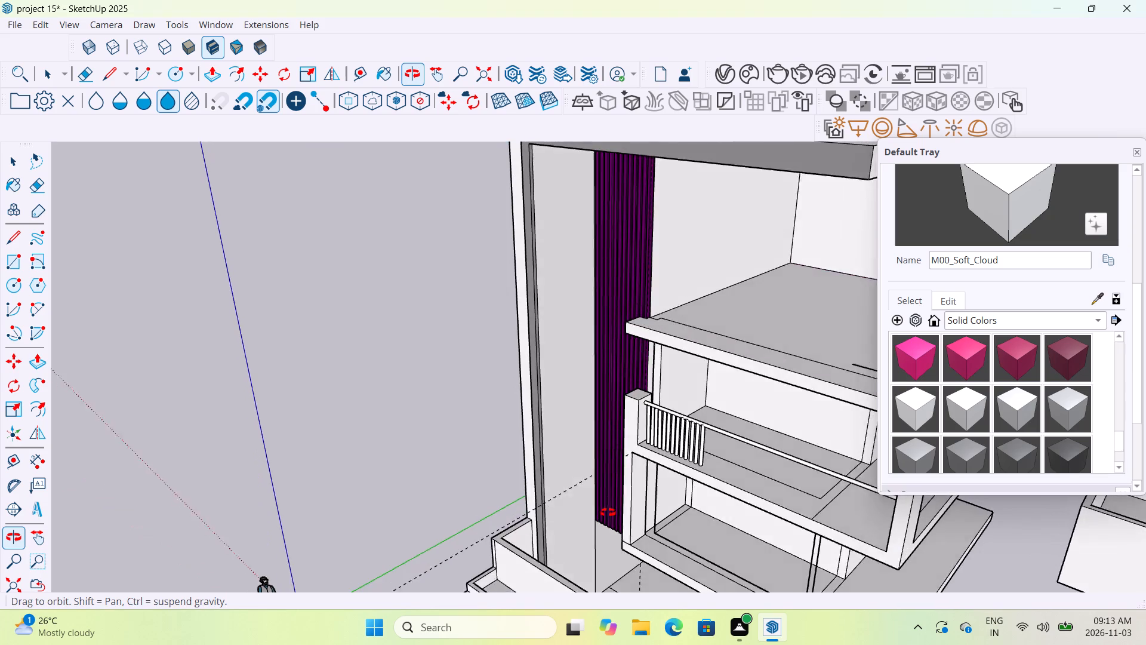
middle_click_drag(608, 512, 601, 524)
middle_click_drag(786, 329, 833, 298)
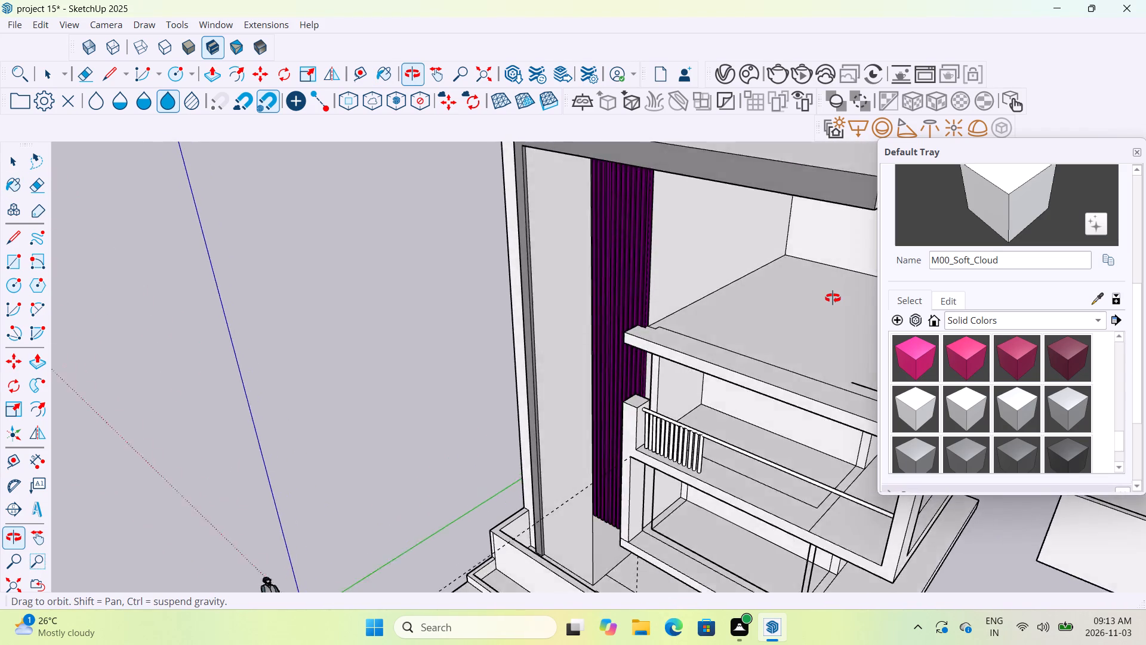
middle_click_drag(833, 298, 852, 352)
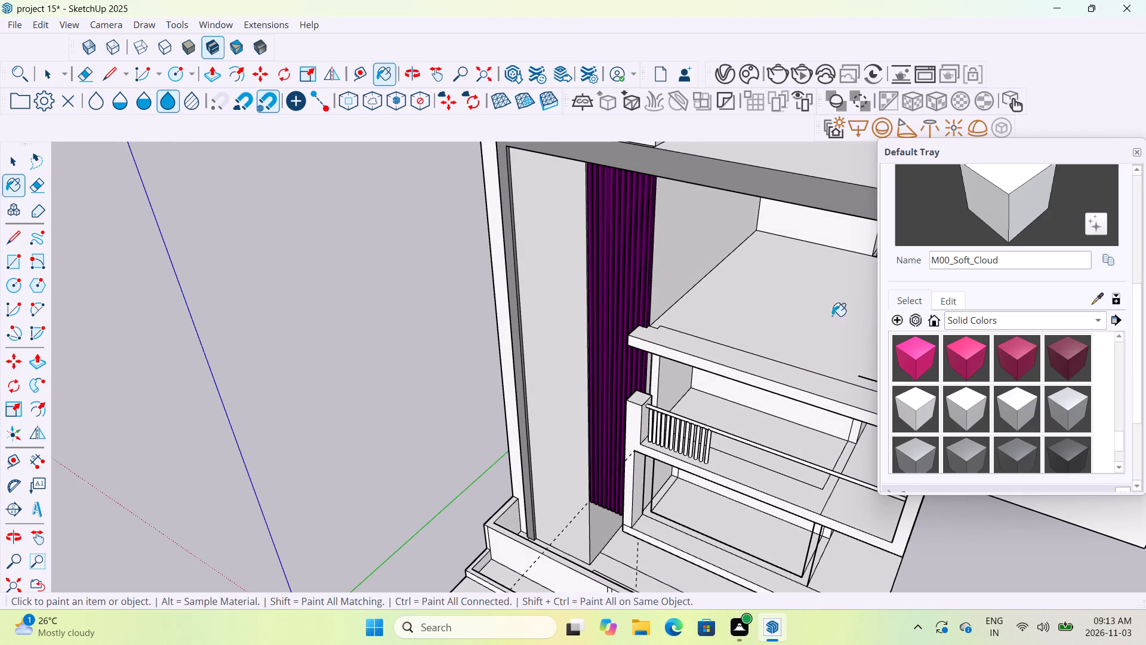
Push/Pull the side wall face behind the balcony railing, next to the louvre panel, back by 9".
scroll(701, 398, "up", 11)
middle_click_drag(698, 385, 679, 334)
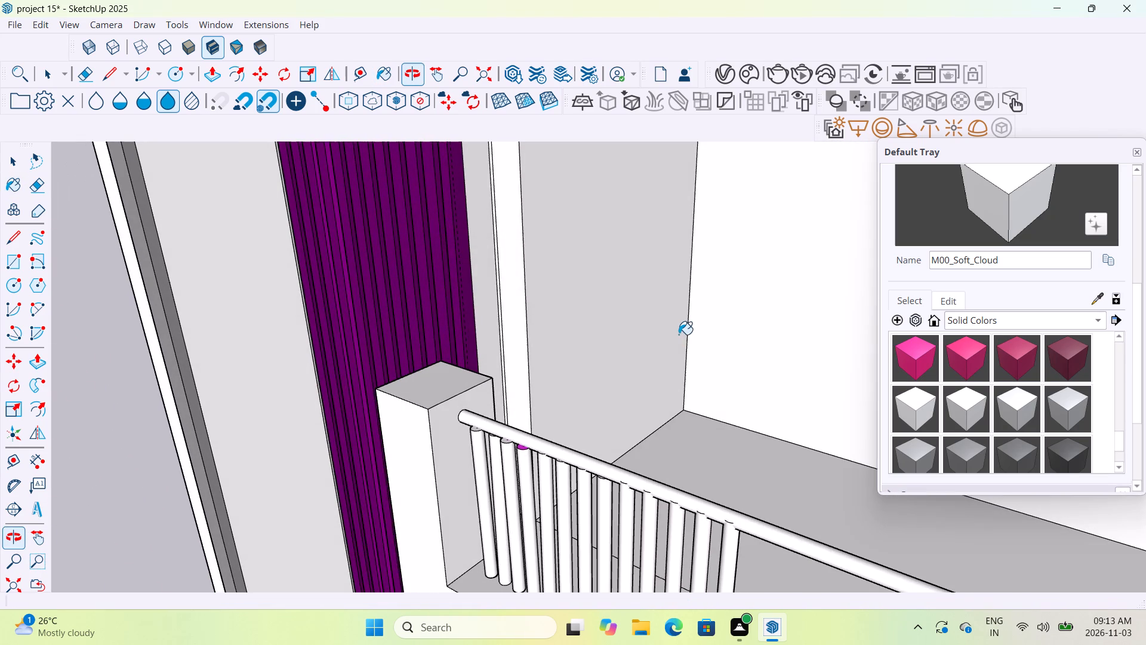
left_click(211, 78)
left_click(552, 269)
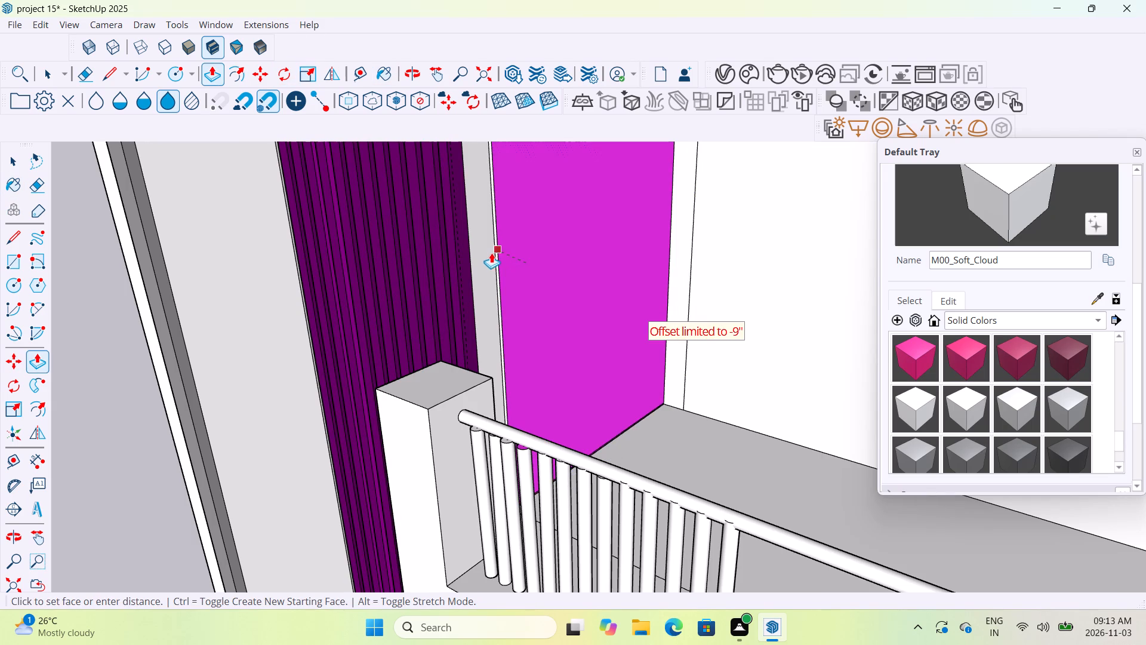
left_click(482, 255)
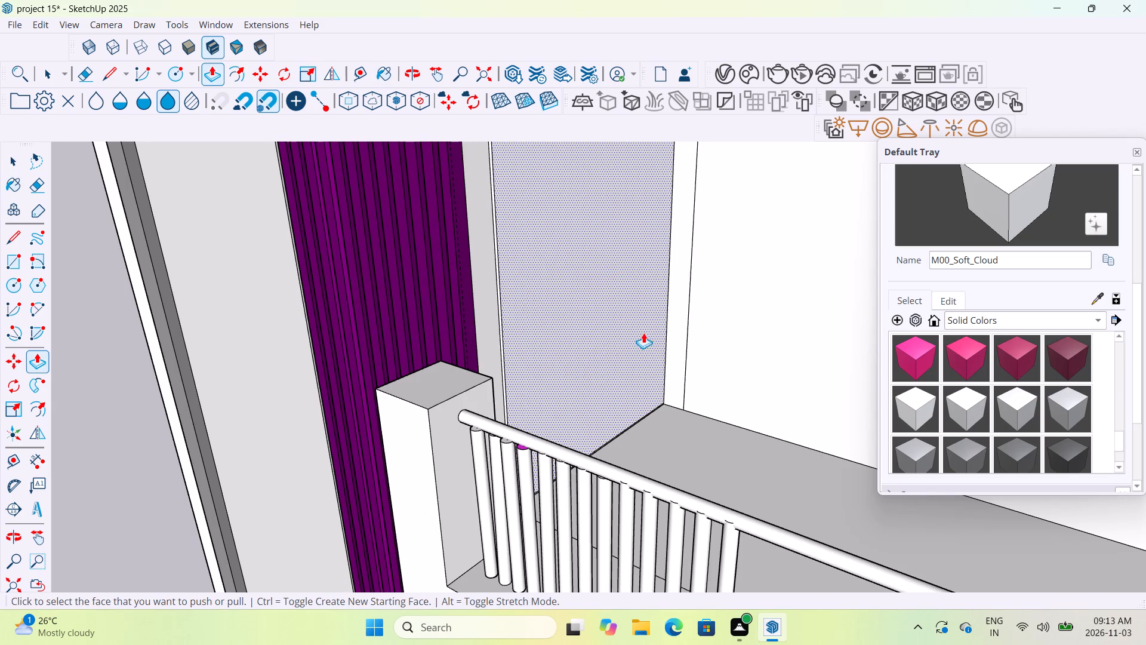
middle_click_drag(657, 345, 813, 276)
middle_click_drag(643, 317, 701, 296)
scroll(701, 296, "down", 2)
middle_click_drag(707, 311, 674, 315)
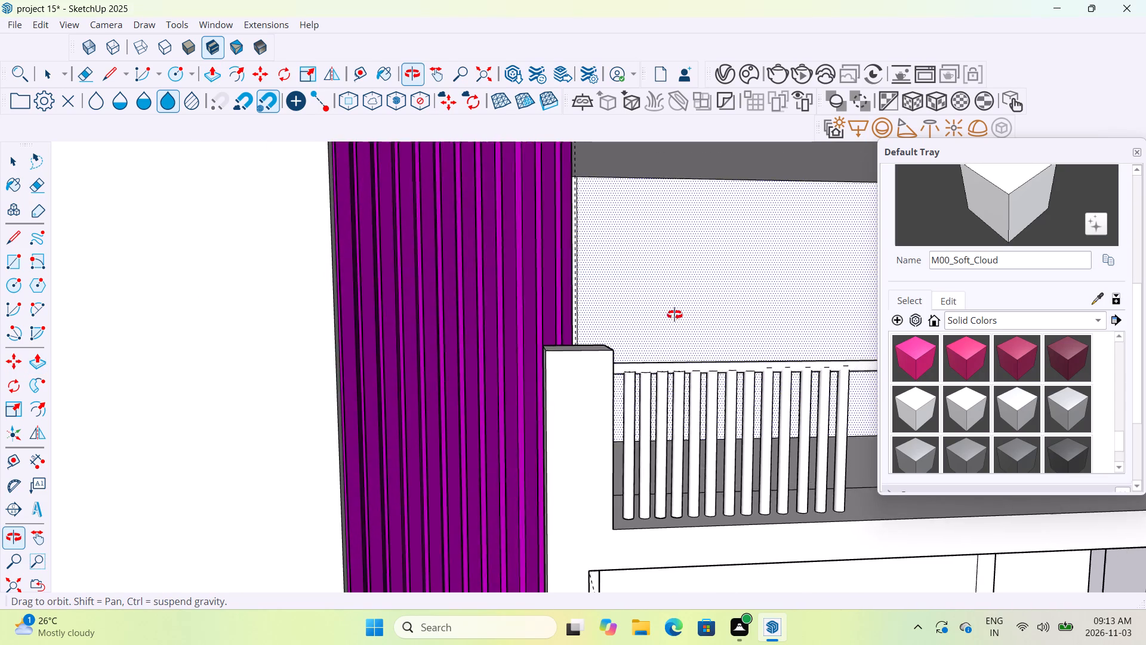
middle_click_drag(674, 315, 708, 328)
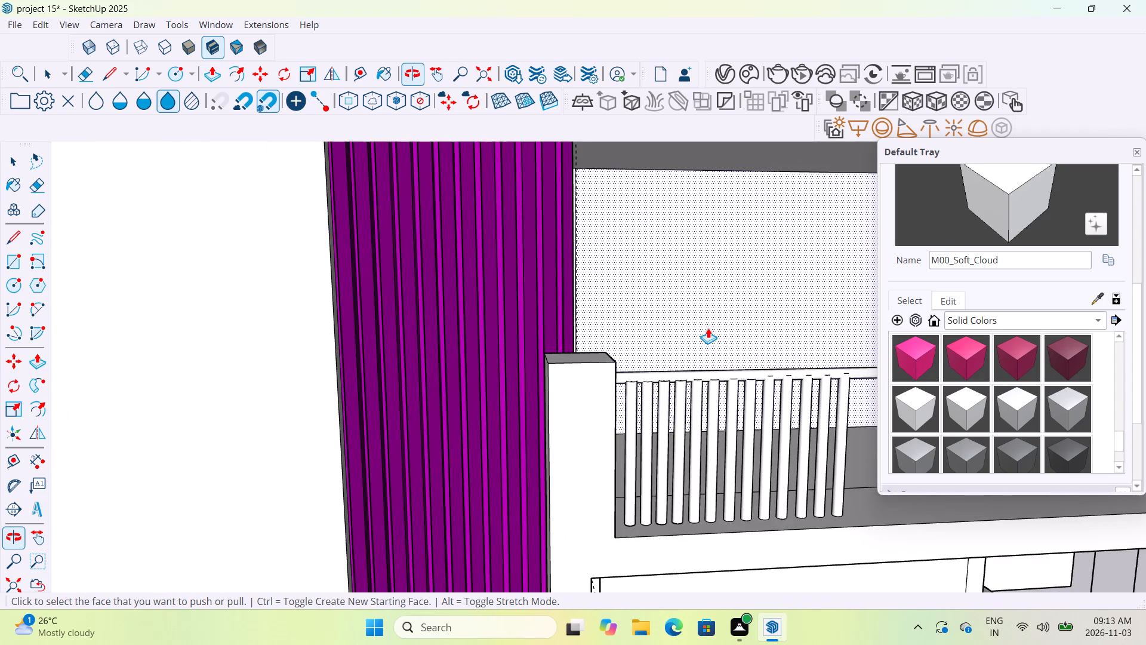
Examine the house's front, the louvre panel and the balcony railing from far away and close up.
scroll(708, 328, "down", 11)
middle_click_drag(709, 406, 586, 392)
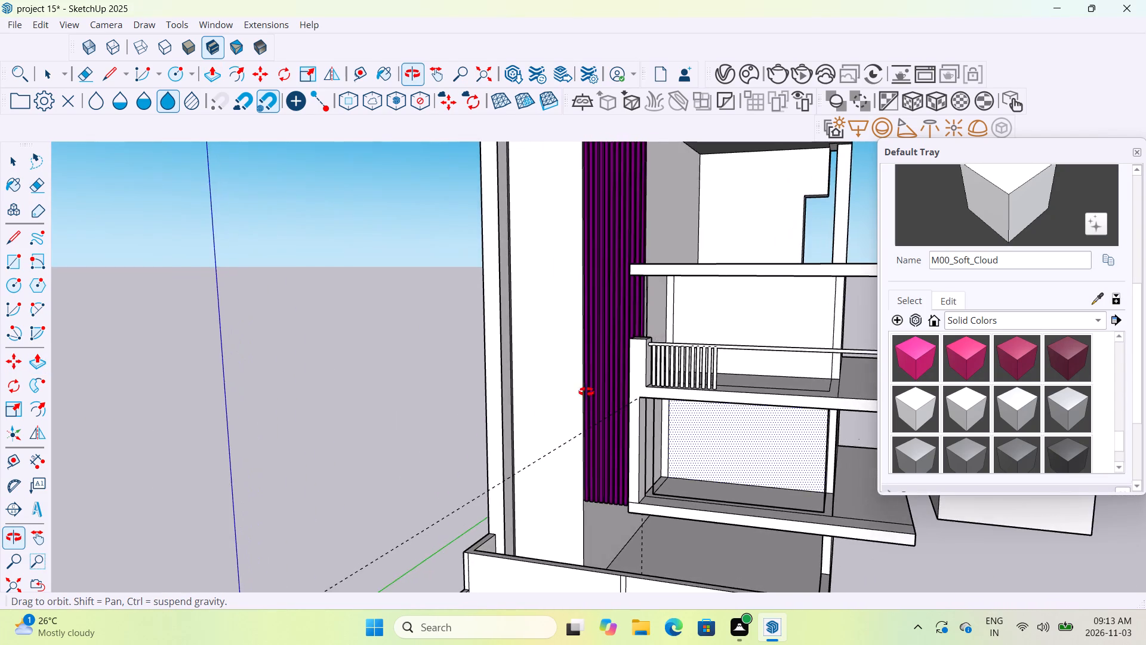
middle_click_drag(586, 392, 756, 375)
scroll(756, 375, "down", 6)
middle_click_drag(744, 450, 641, 476)
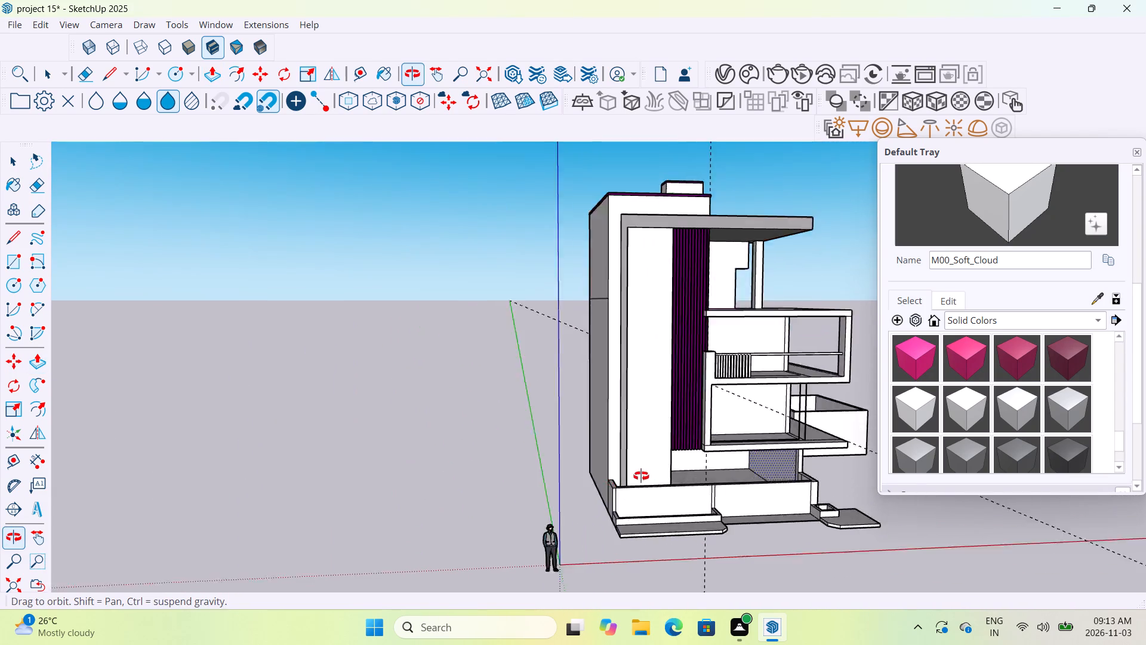
middle_click_drag(641, 476, 583, 489)
scroll(692, 372, "up", 11)
middle_click(693, 377)
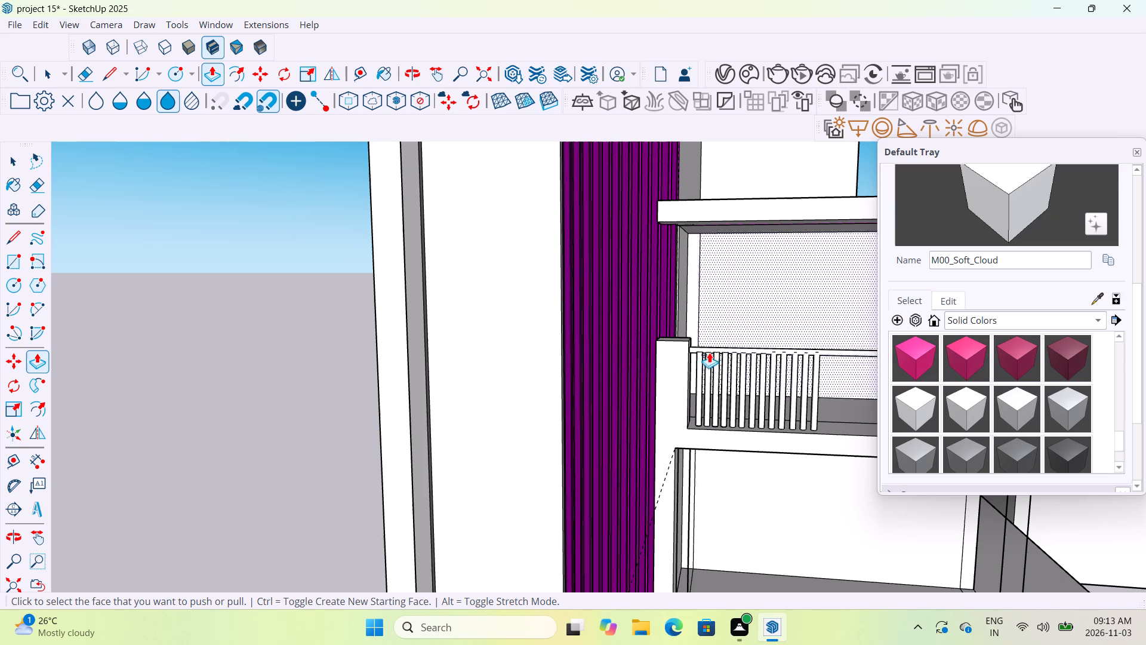
scroll(676, 315, "up", 8)
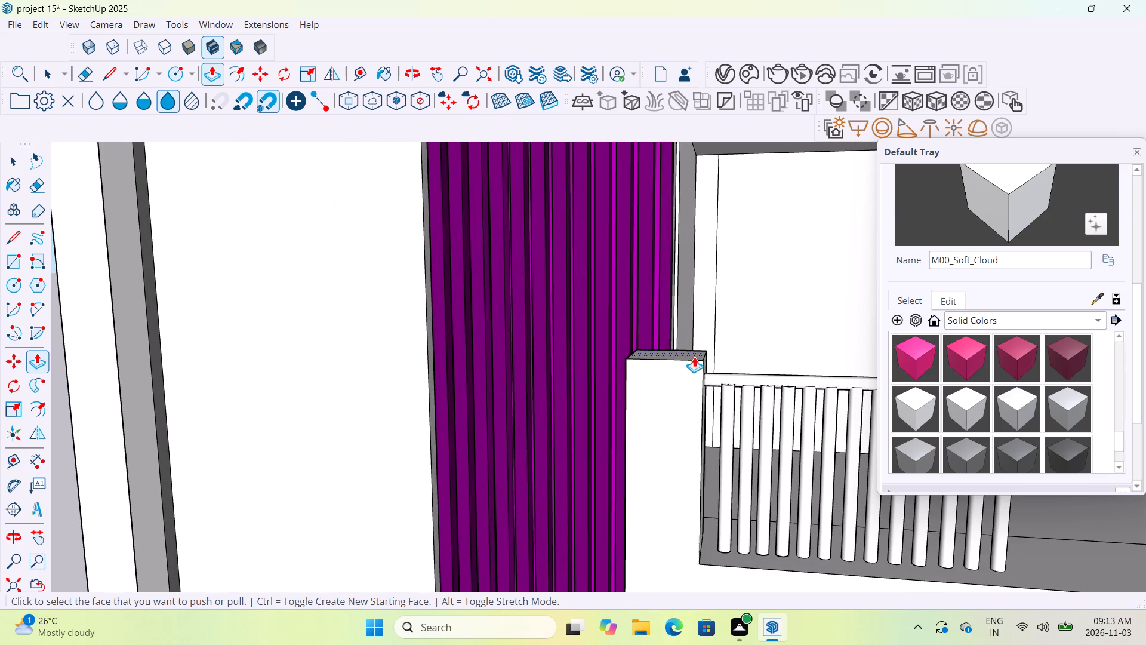
scroll(694, 357, "down", 20)
scroll(749, 404, "down", 7)
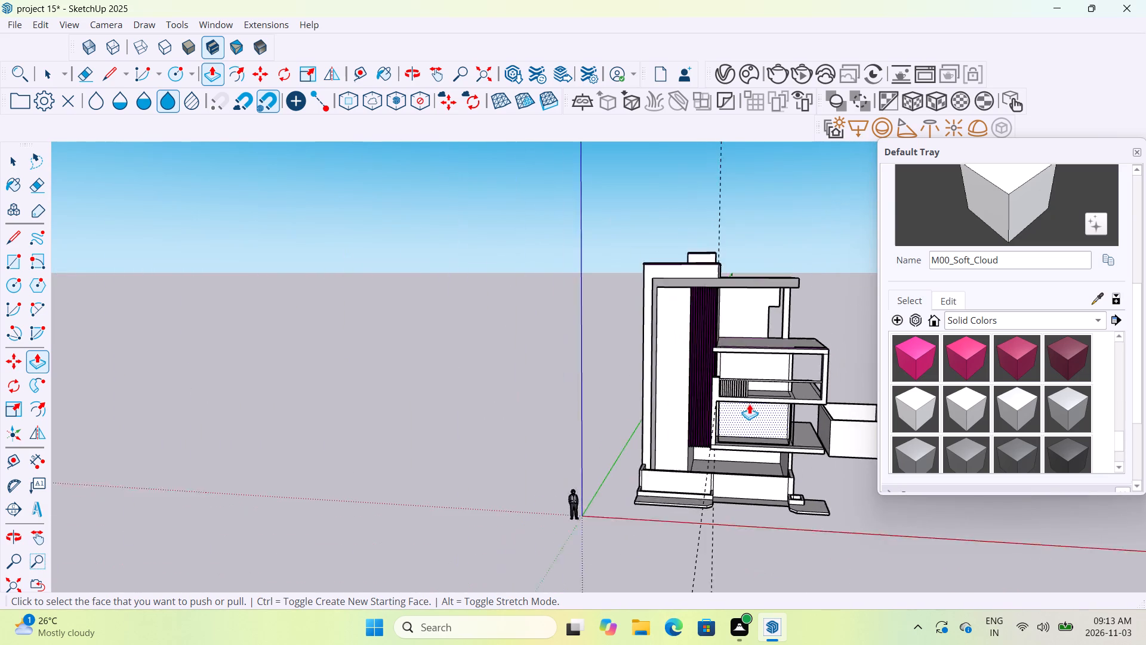
Draw a narrow rectangle on the balcony floor along the slab's front edge, spanning from the railing column to the opposite side wall.
middle_click_drag(856, 415, 806, 377)
scroll(759, 413, "up", 13)
middle_click_drag(758, 383, 757, 390)
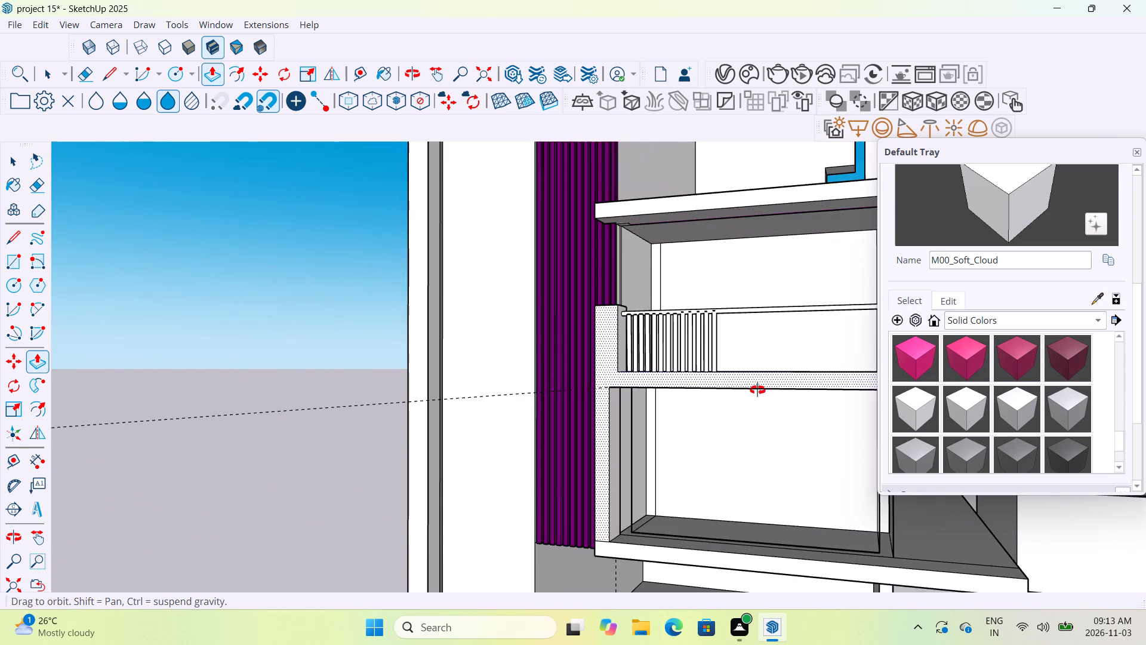
middle_click_drag(757, 390, 757, 491)
middle_click_drag(732, 428, 721, 522)
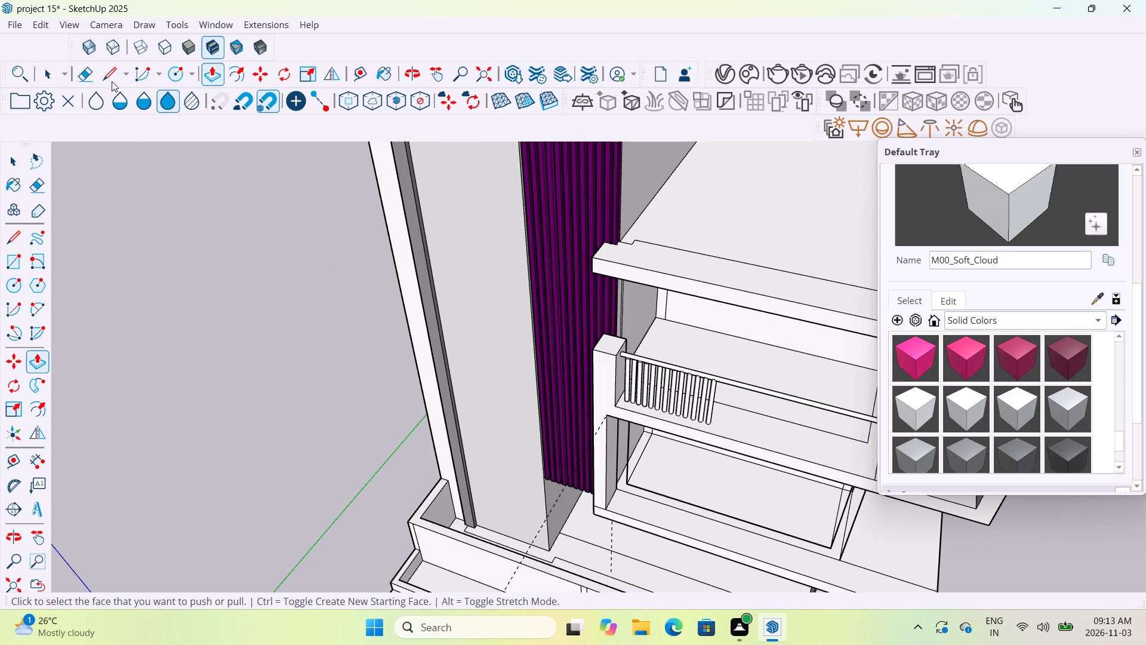
left_click(107, 72)
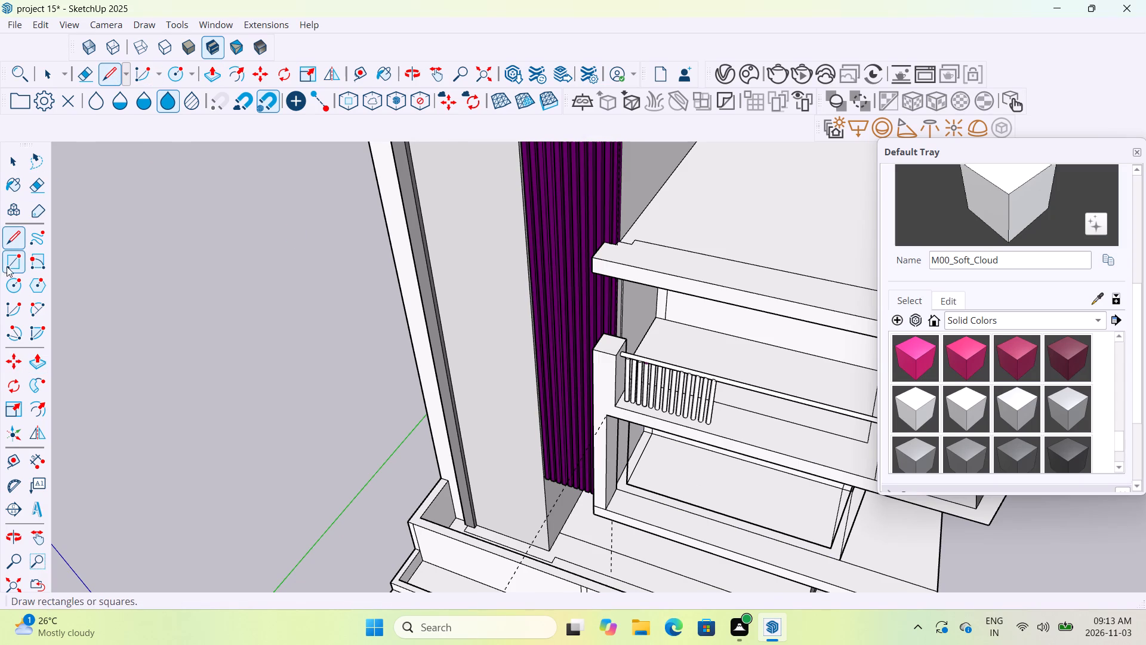
left_click(7, 264)
scroll(688, 460, "up", 13)
middle_click_drag(685, 443, 683, 443)
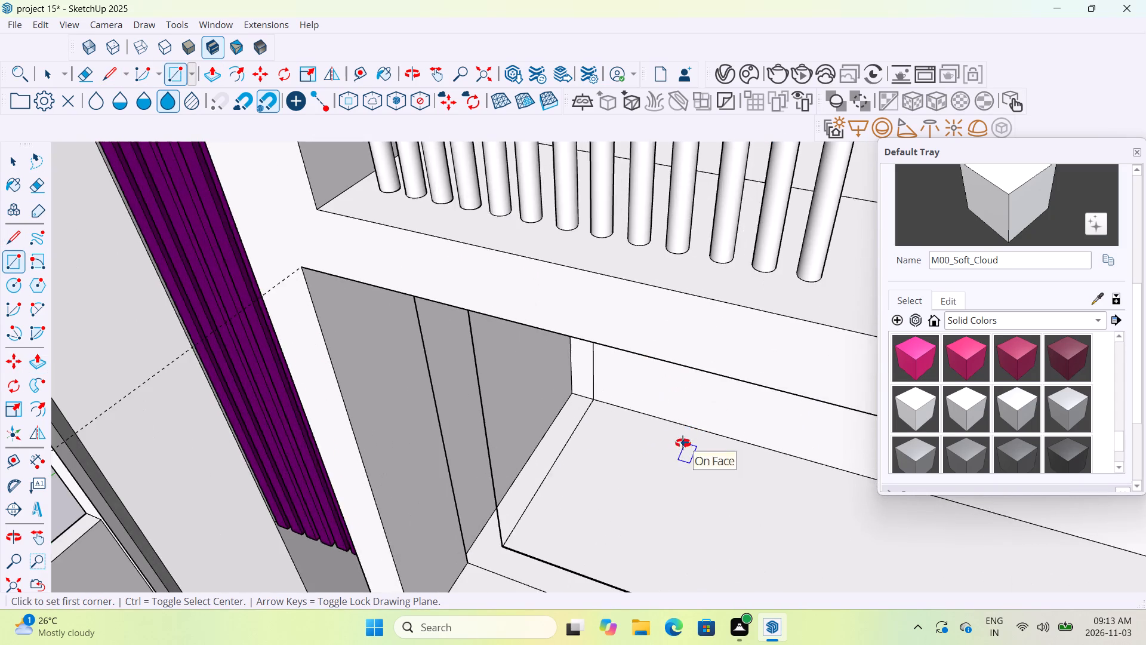
middle_click_drag(683, 443, 586, 497)
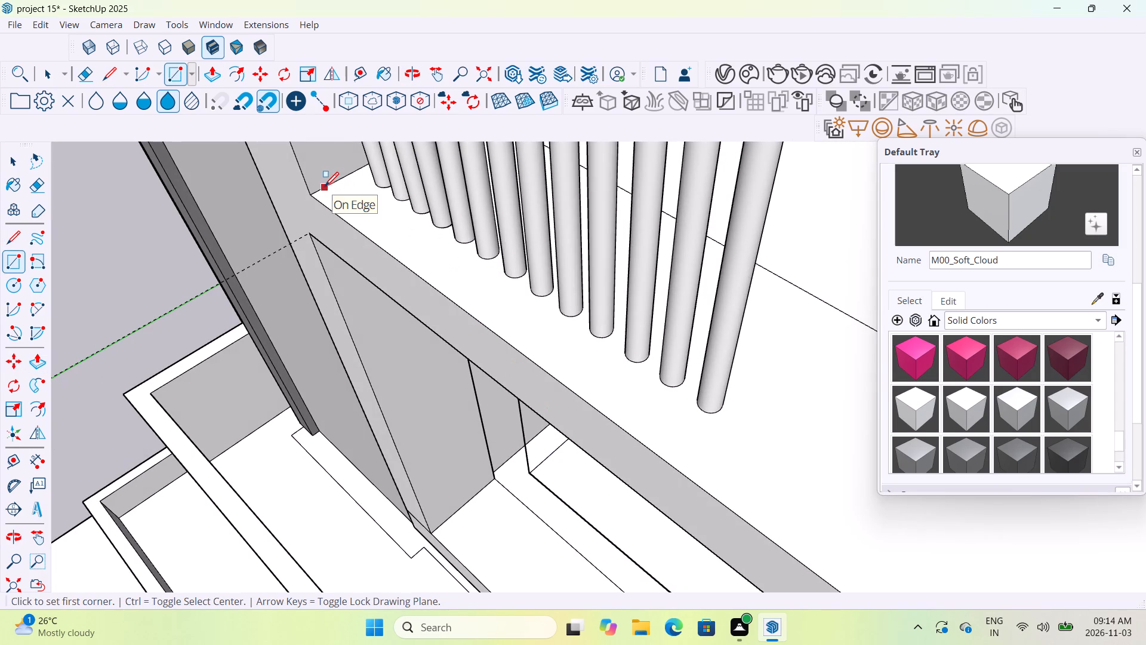
left_click(319, 190)
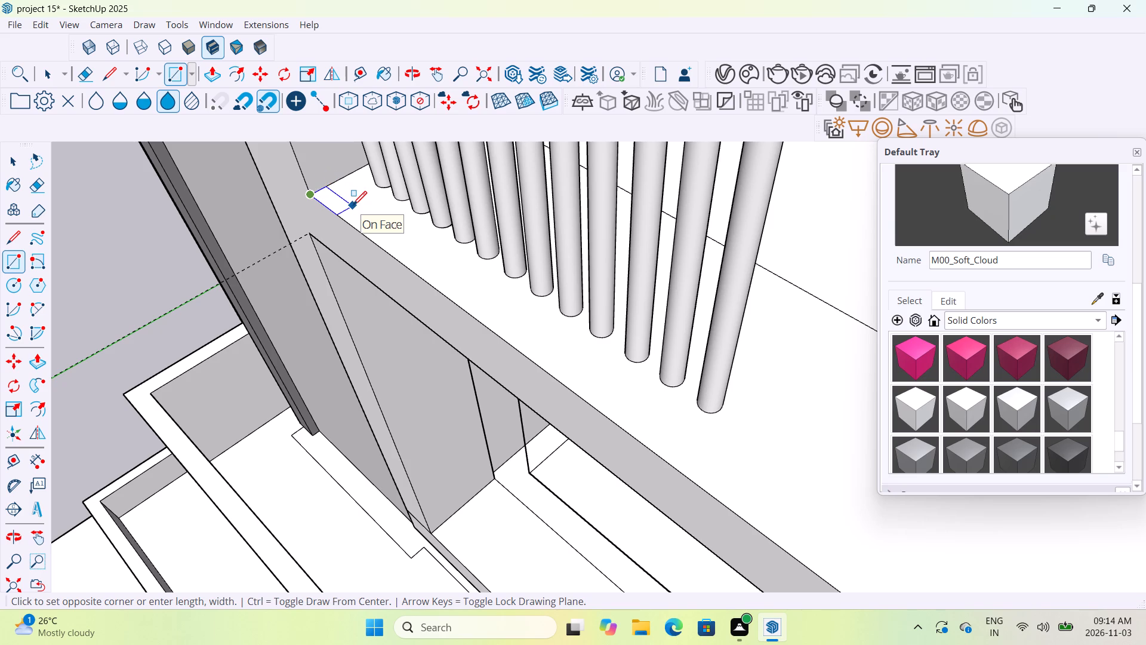
key("Escape")
scroll(329, 189, "up", 4)
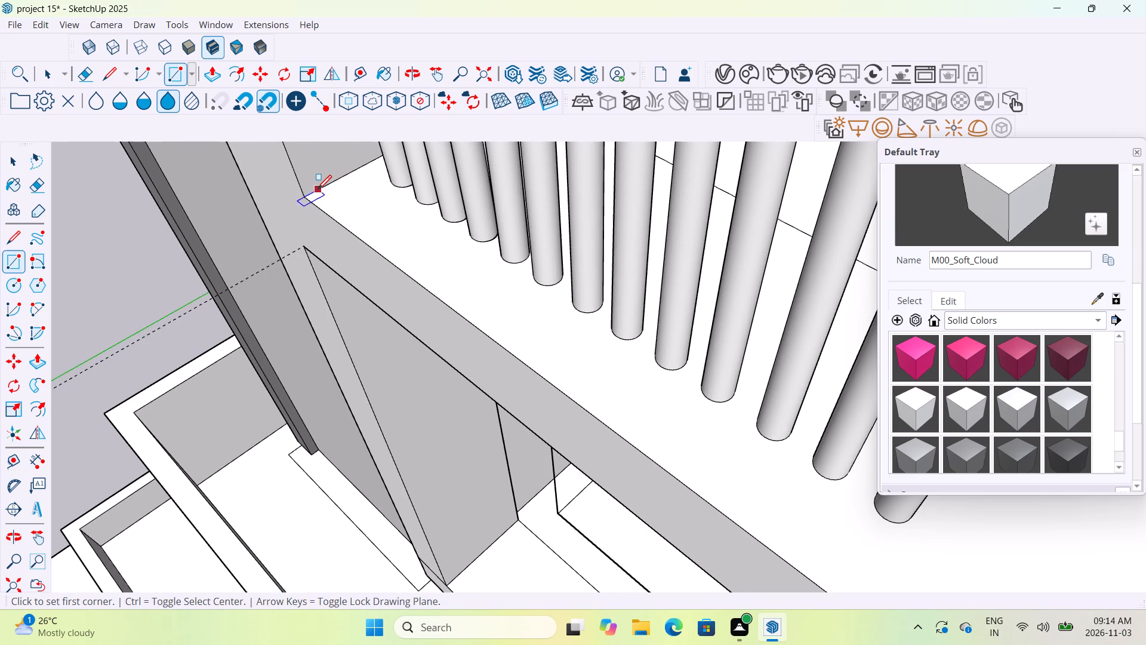
scroll(318, 189, "down", 5)
left_click(318, 189)
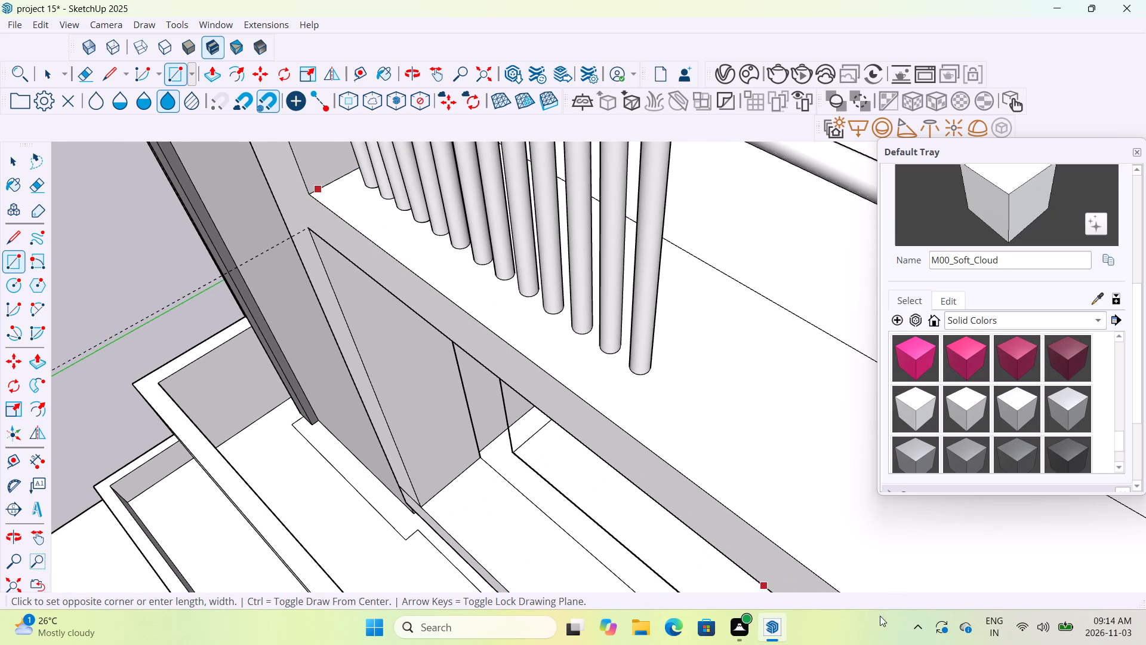
scroll(916, 563, "down", 11)
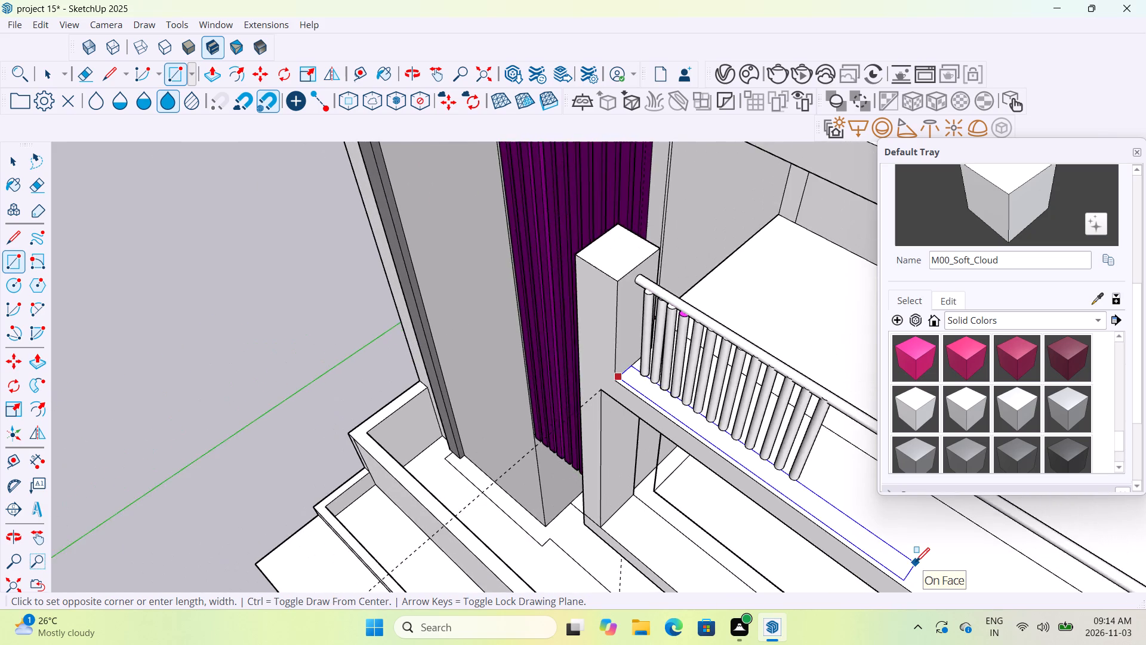
scroll(916, 563, "down", 7)
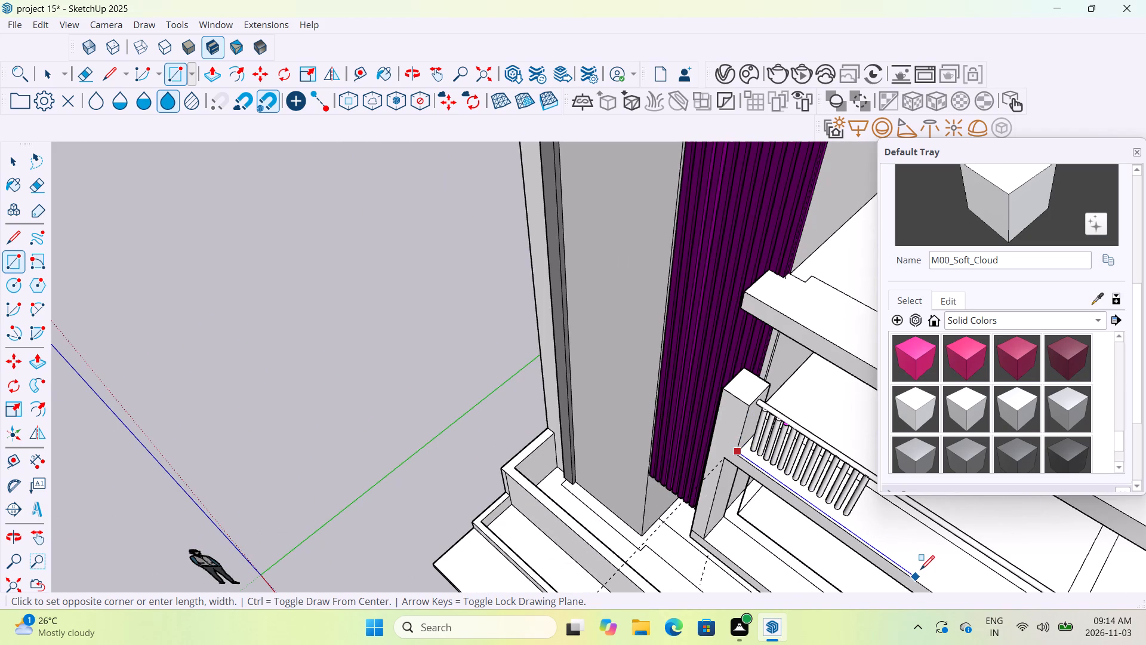
middle_click_drag(920, 571, 1048, 514)
scroll(1048, 514, "down", 5)
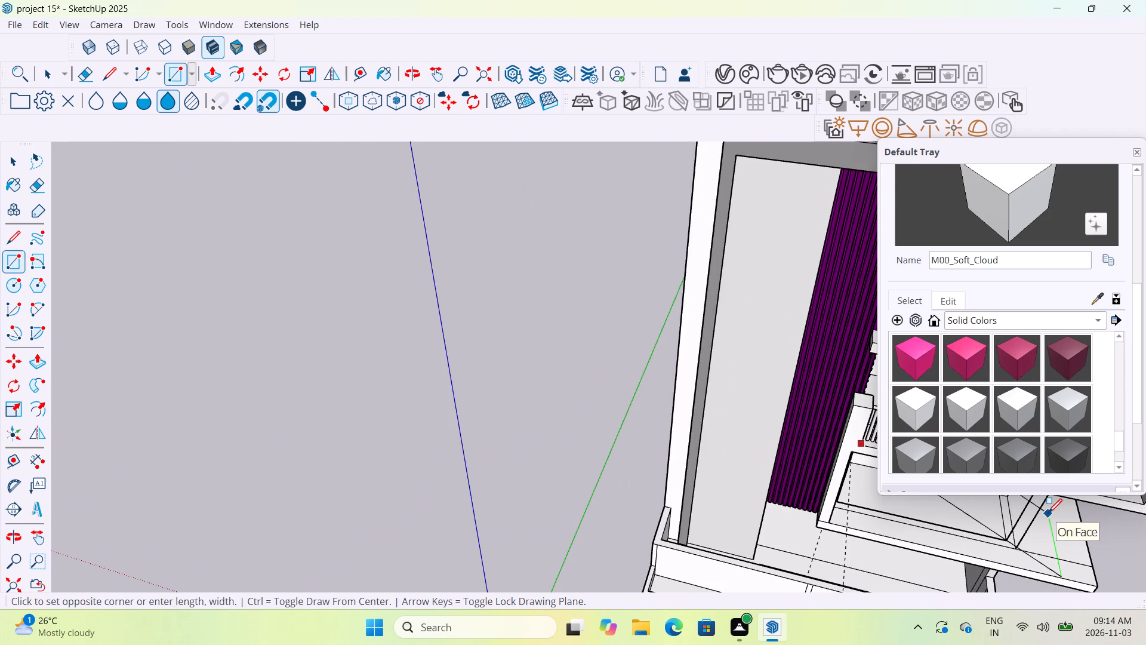
left_click(1136, 153)
middle_click_drag(979, 469, 994, 468)
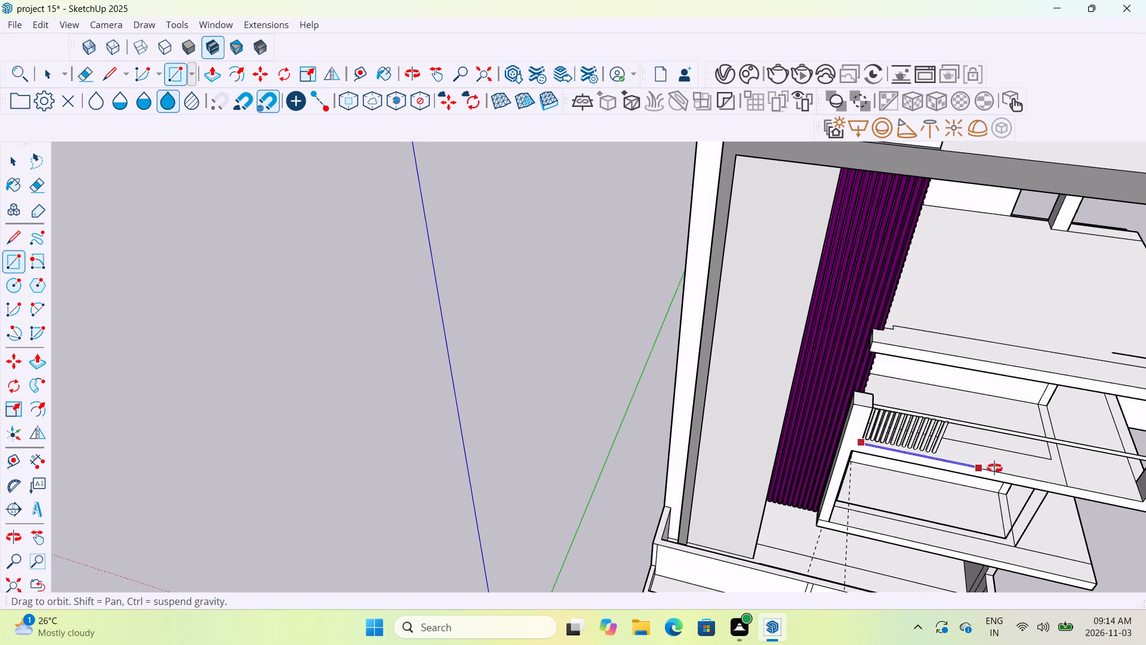
middle_click_drag(994, 468, 1038, 467)
scroll(1105, 422, "up", 12)
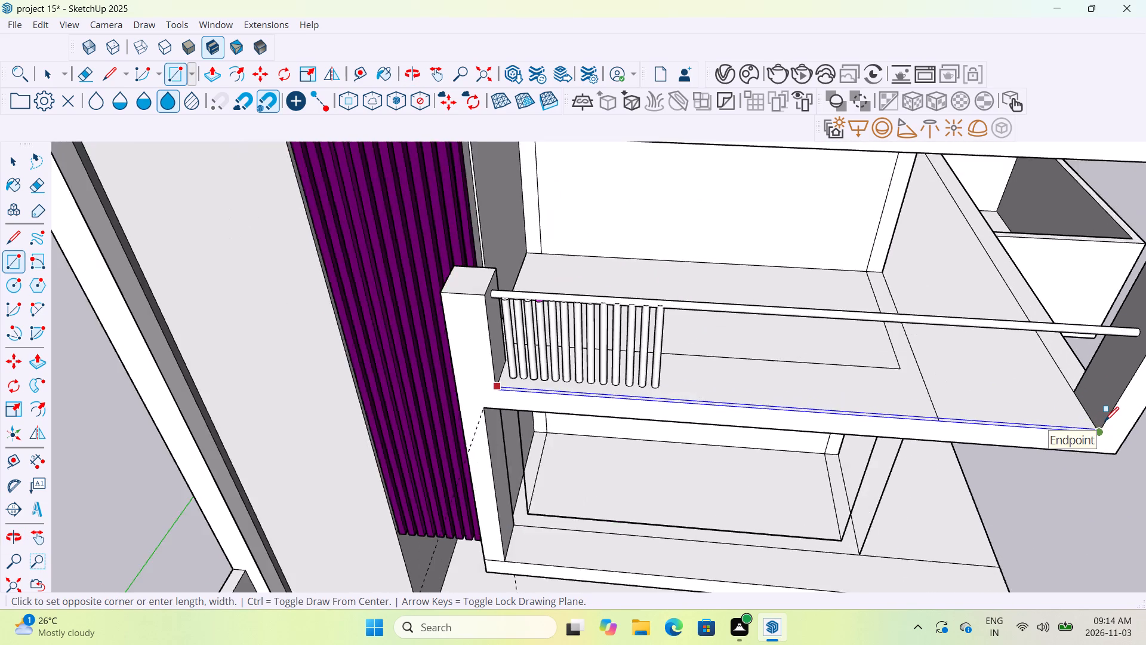
scroll(1105, 422, "up", 8)
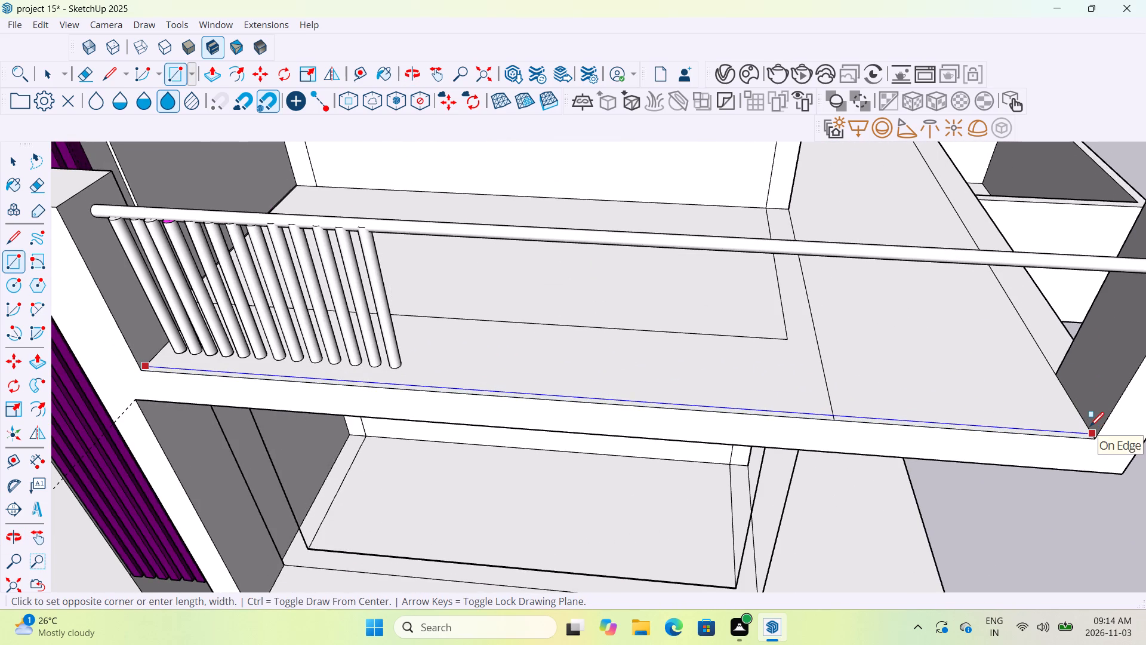
scroll(1090, 428, "up", 9)
left_click(1088, 420)
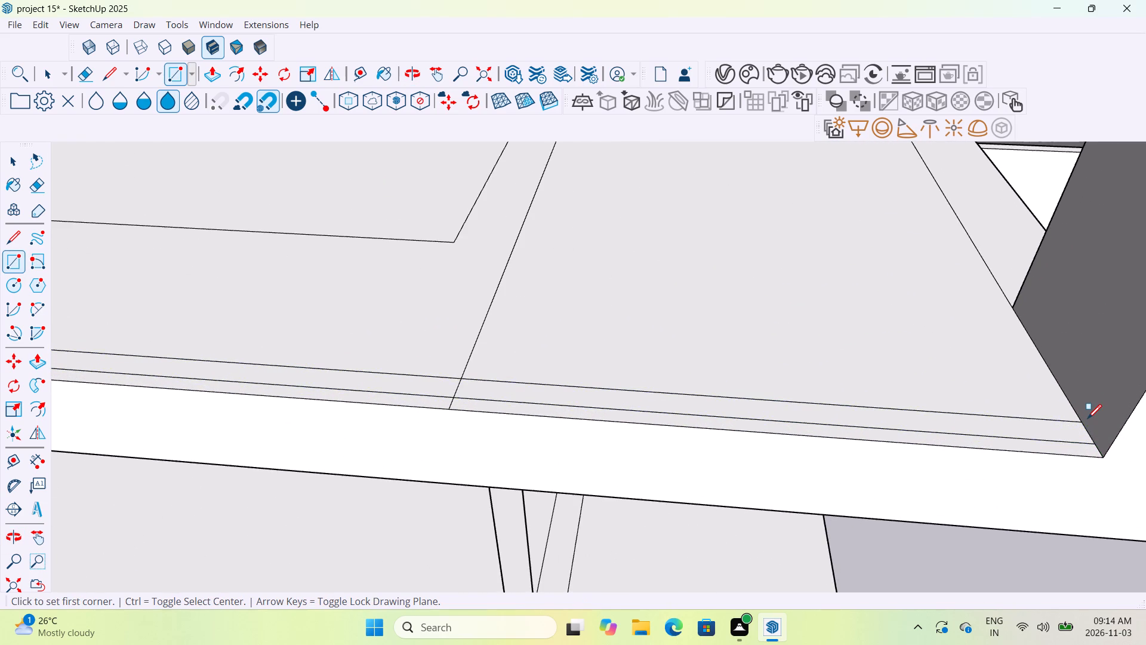
Examine the strip along the balcony floor's front edge and the surrounding slab and railing from several angles.
scroll(1088, 420, "down", 12)
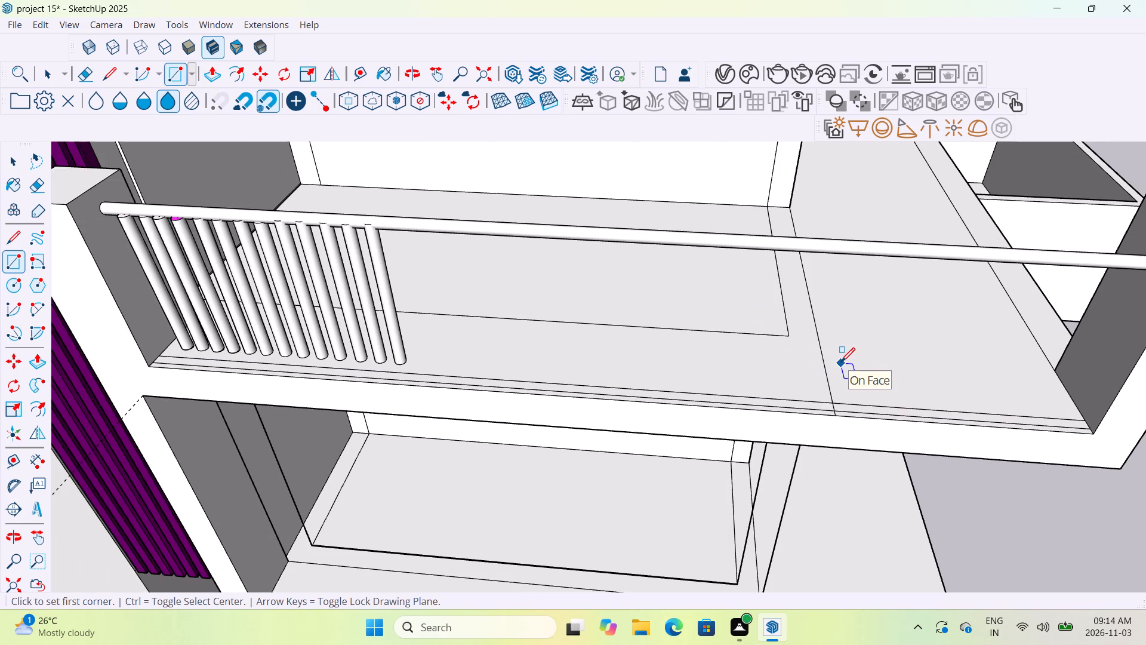
middle_click_drag(920, 384, 886, 305)
scroll(886, 305, "down", 11)
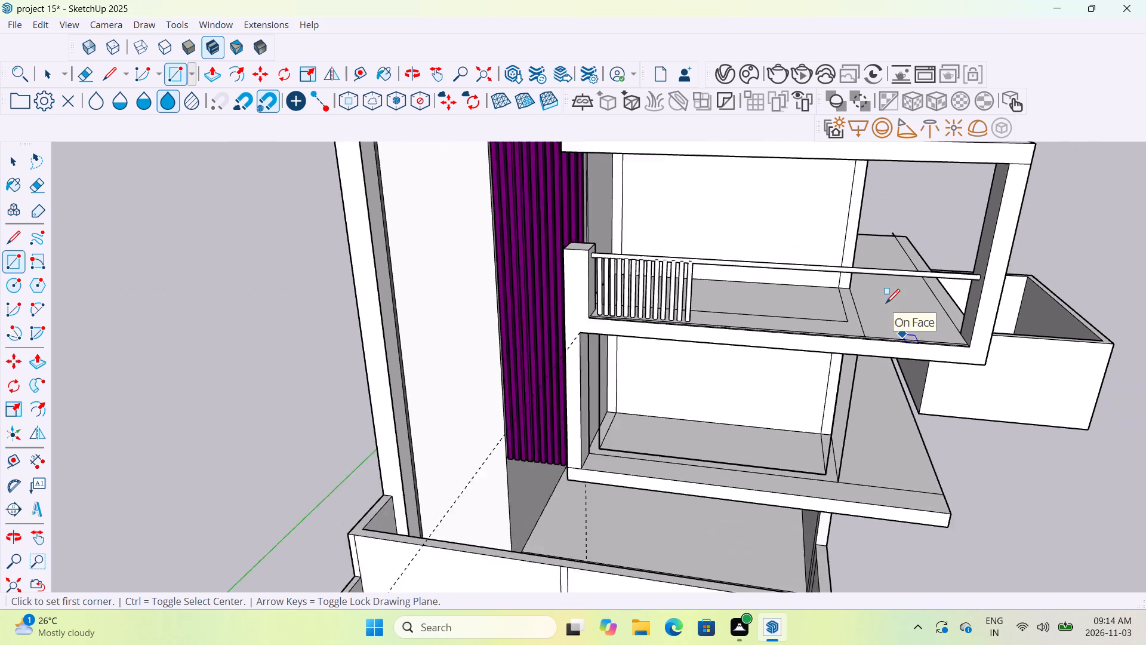
scroll(886, 305, "down", 3)
scroll(892, 325, "up", 9)
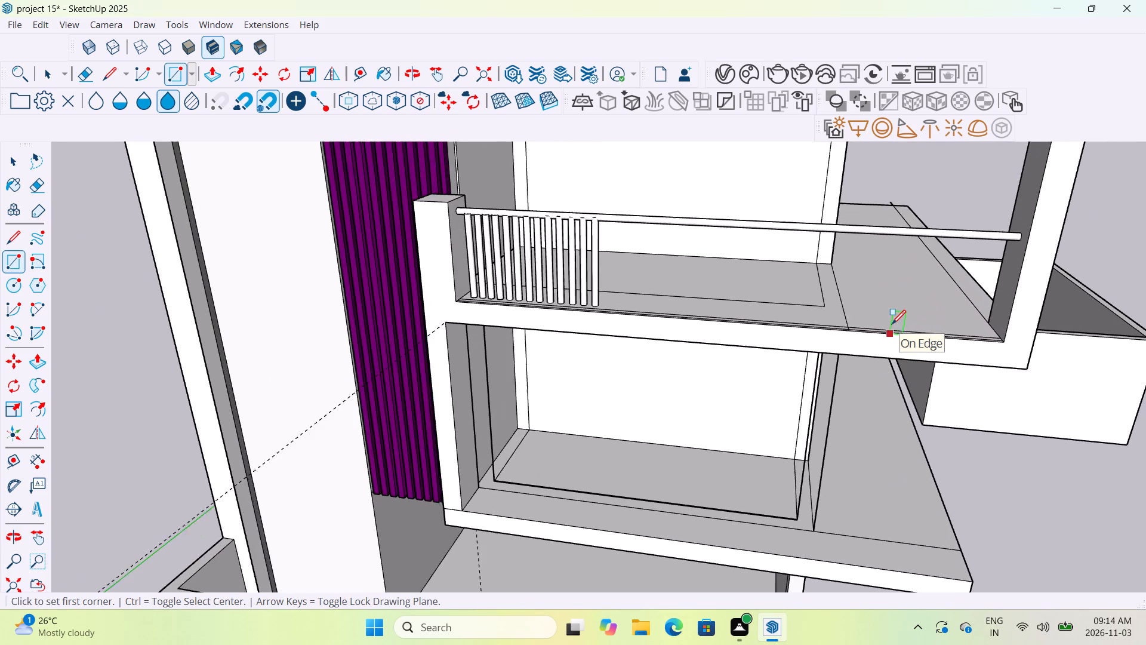
middle_click_drag(892, 325, 870, 305)
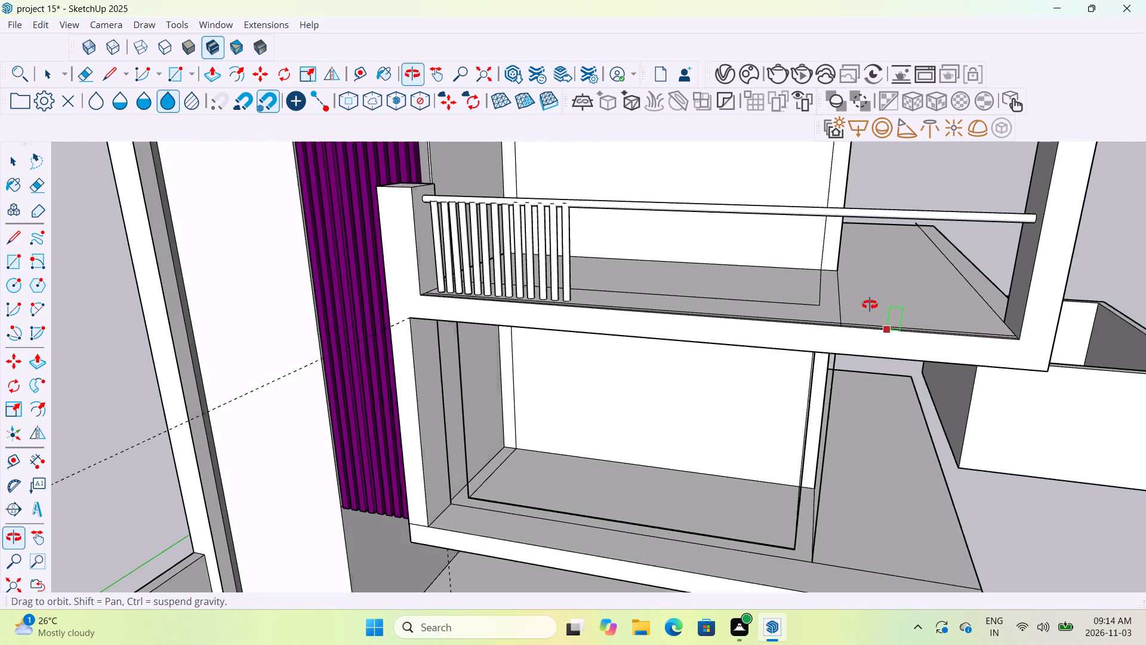
middle_click_drag(870, 305, 859, 307)
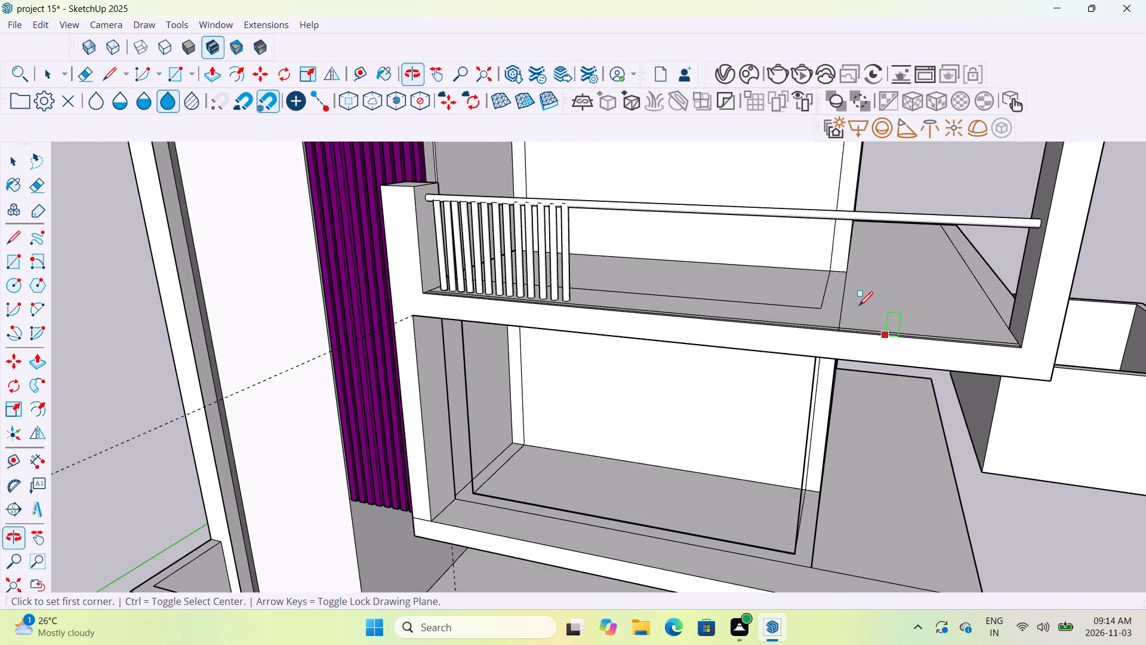
middle_click_drag(1049, 367, 1031, 318)
scroll(1031, 318, "down", 3)
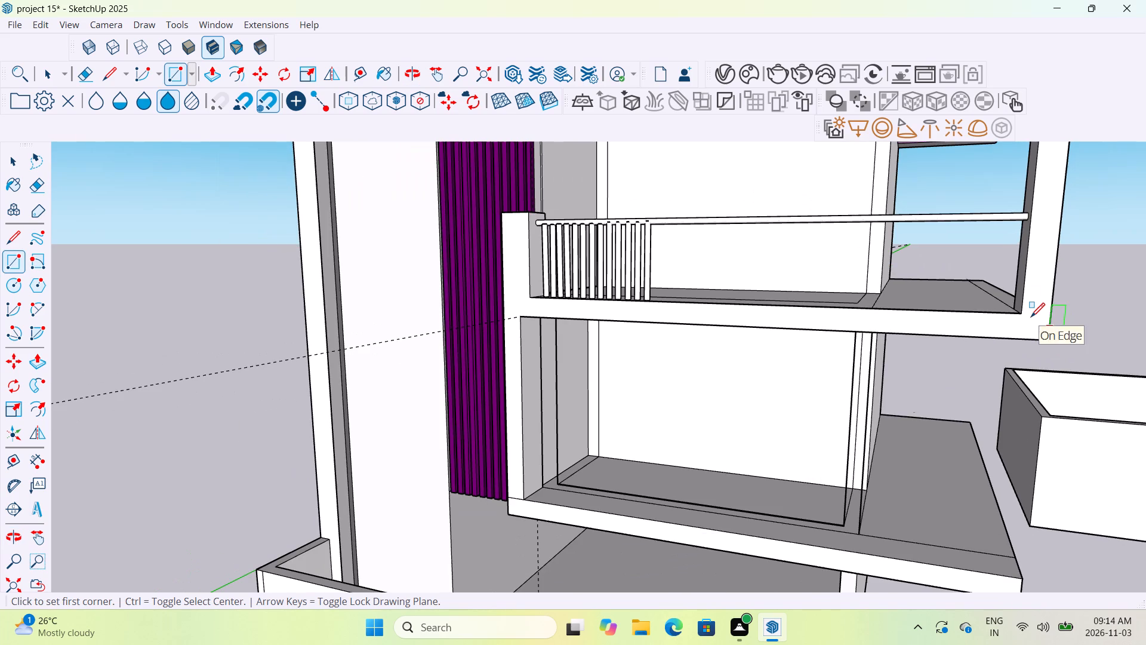
scroll(879, 306, "up", 6)
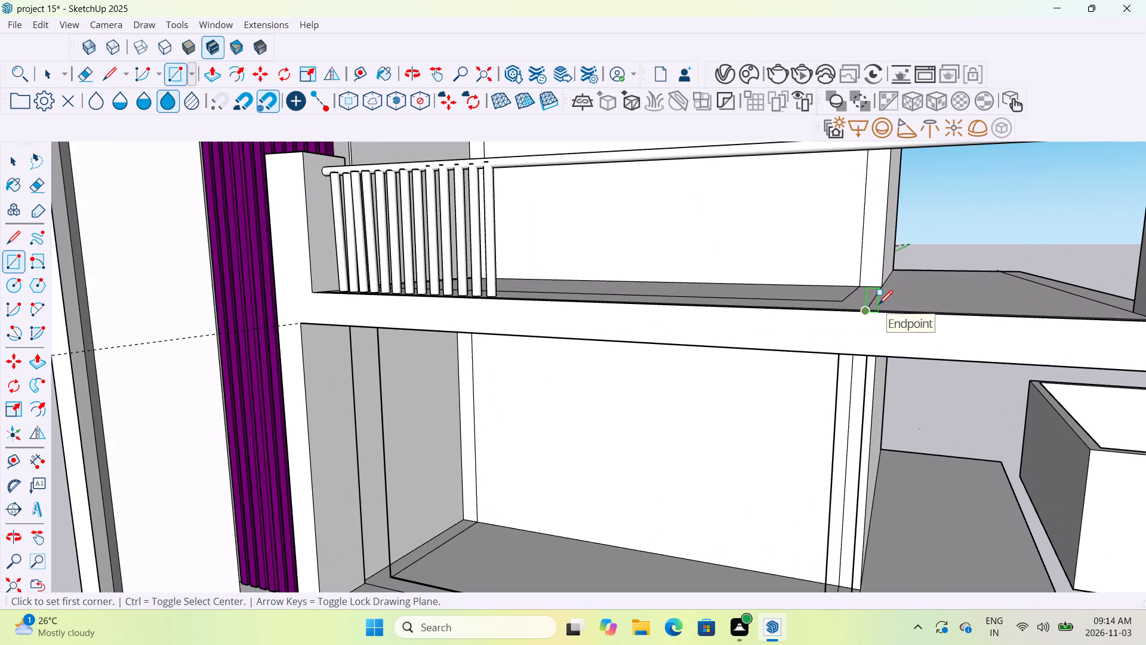
Push/Pull the narrow strip at the balcony floor's front edge upward to the height of the handrail.
middle_click_drag(879, 306, 883, 426)
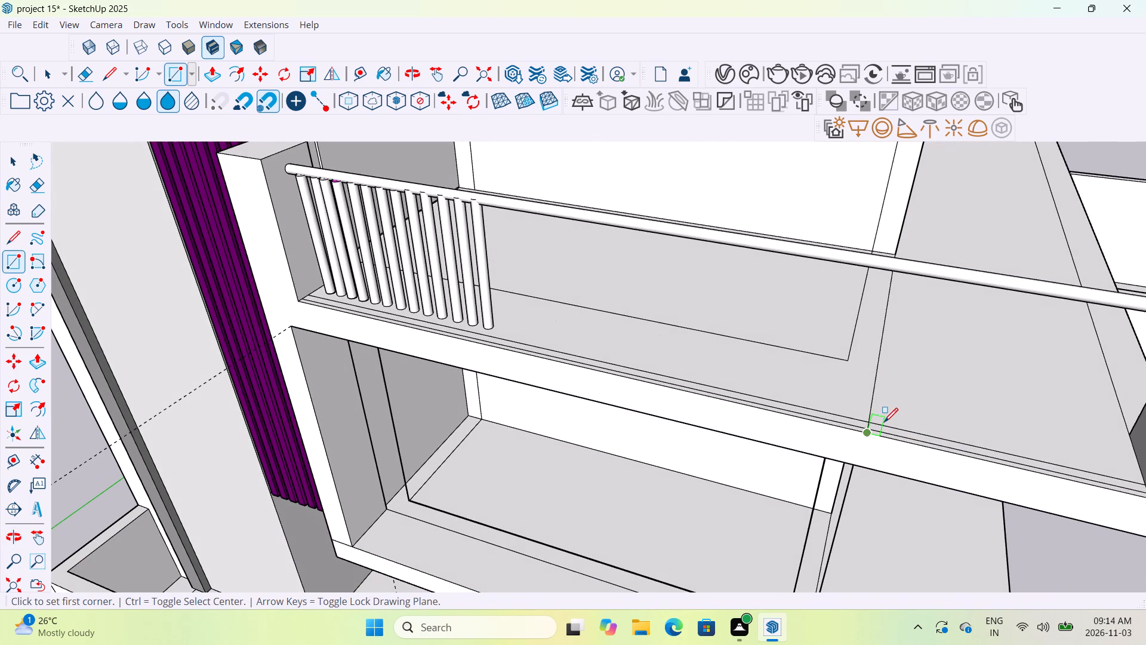
left_click(214, 74)
scroll(396, 306, "up", 3)
scroll(396, 306, "down", 1)
scroll(396, 306, "up", 2)
middle_click_drag(394, 314, 398, 375)
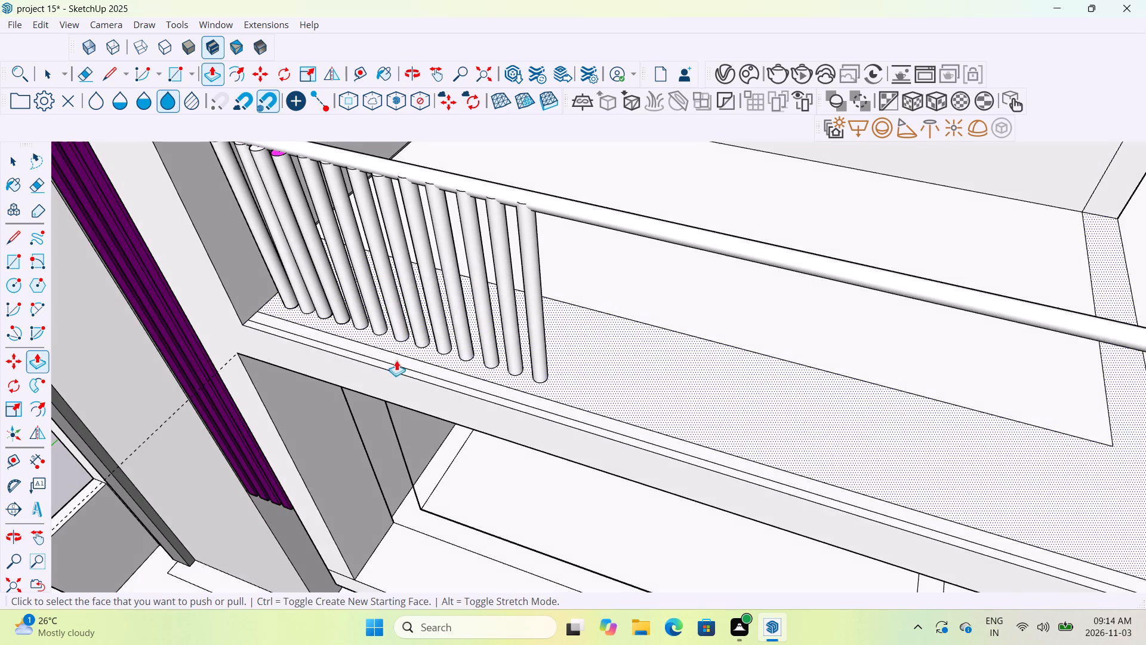
left_click(391, 355)
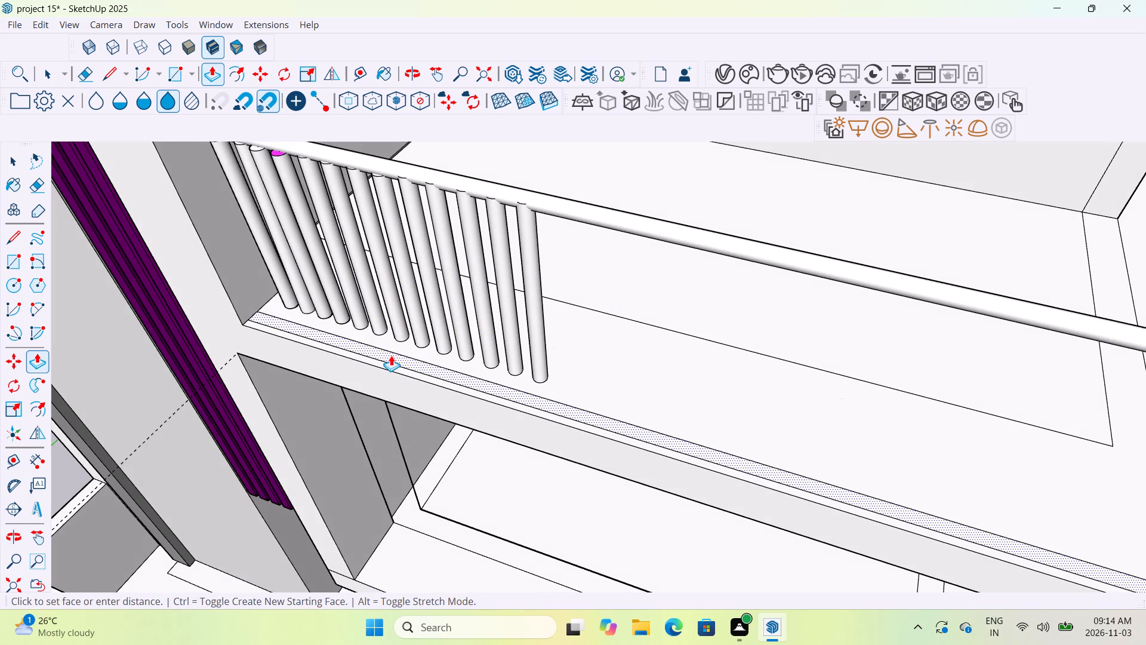
middle_click_drag(399, 263, 458, 150)
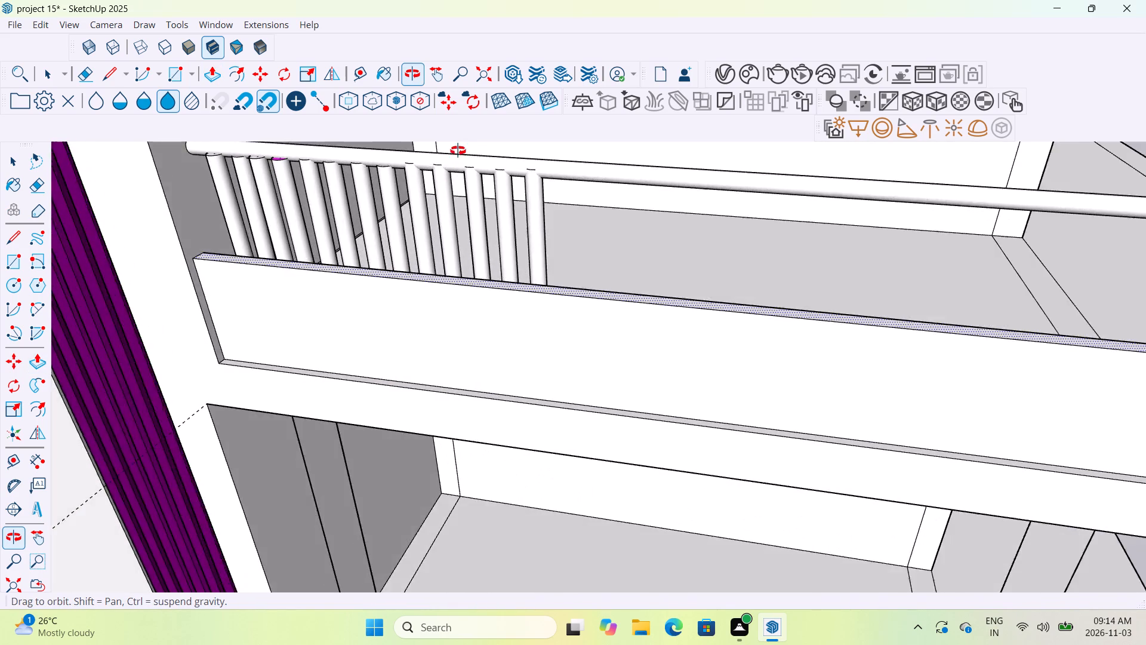
middle_click_drag(458, 150, 485, 119)
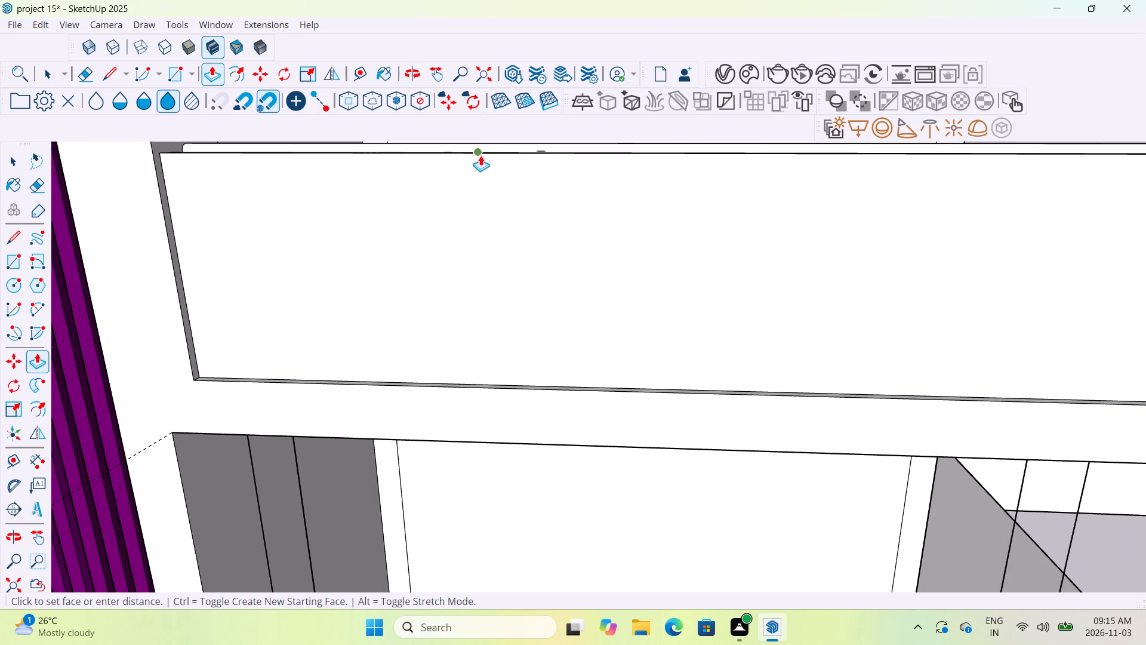
left_click(480, 155)
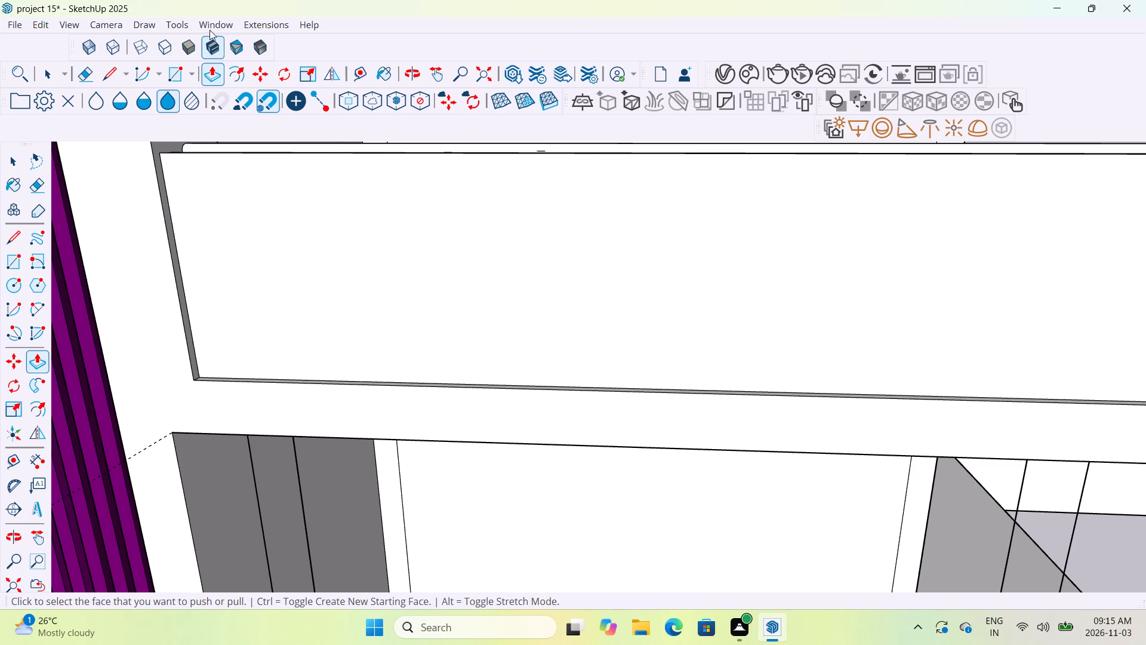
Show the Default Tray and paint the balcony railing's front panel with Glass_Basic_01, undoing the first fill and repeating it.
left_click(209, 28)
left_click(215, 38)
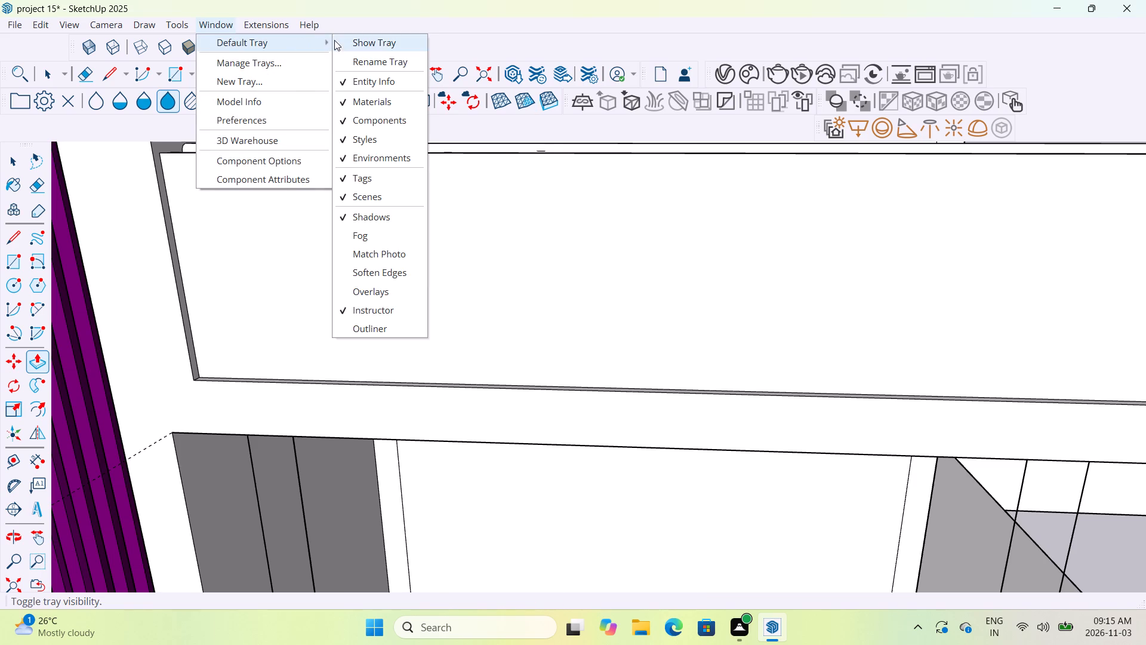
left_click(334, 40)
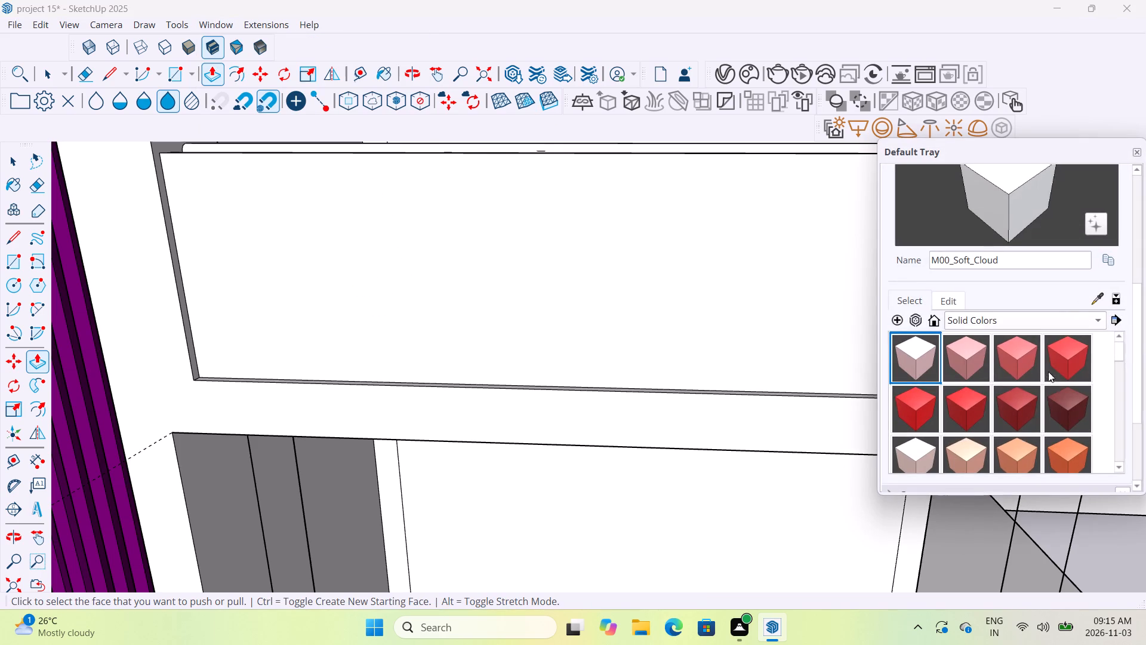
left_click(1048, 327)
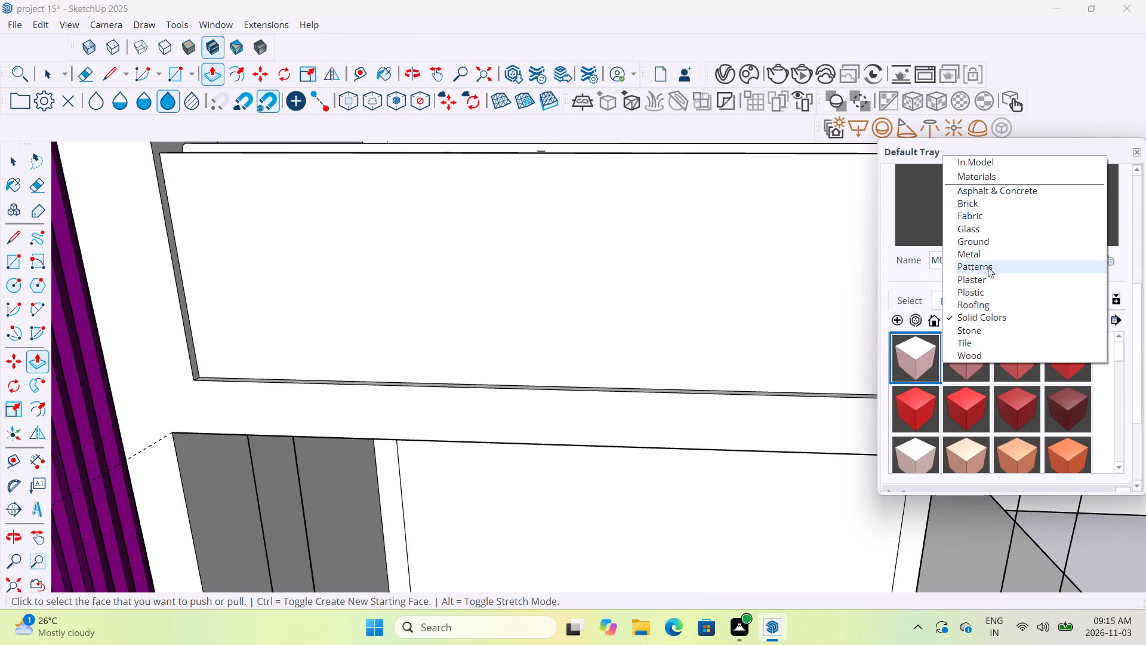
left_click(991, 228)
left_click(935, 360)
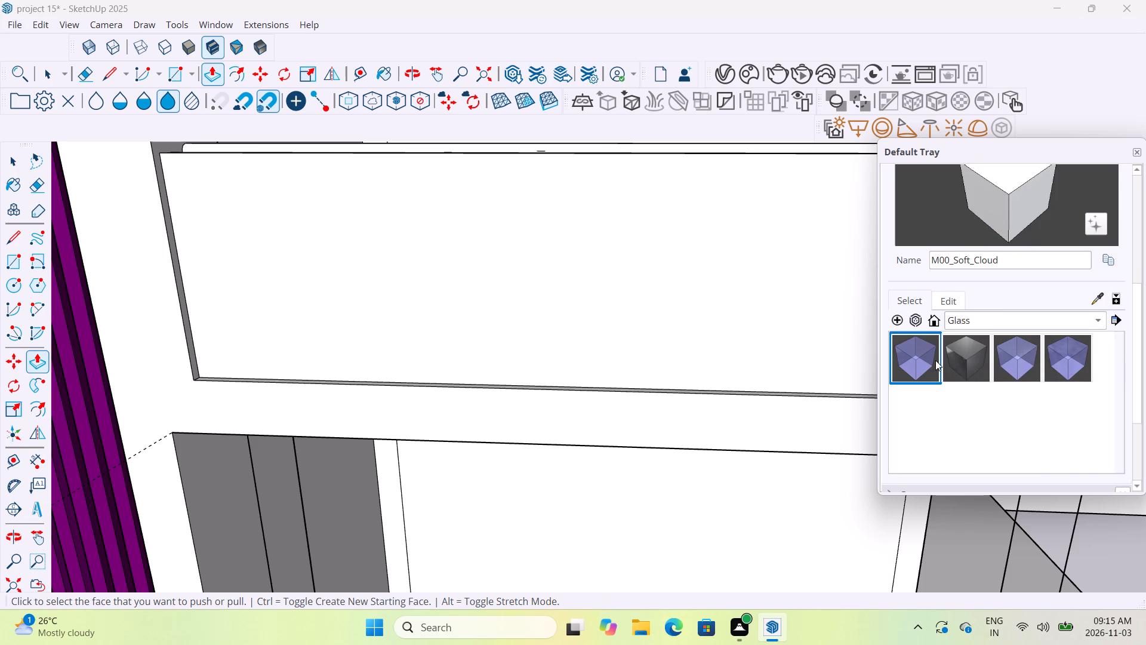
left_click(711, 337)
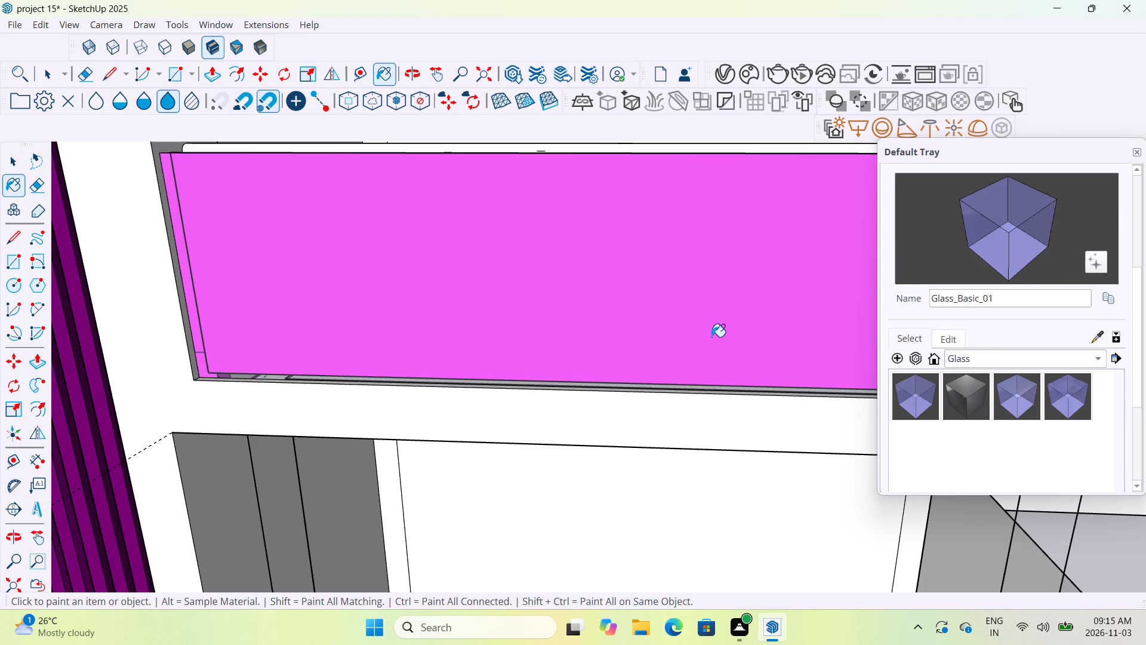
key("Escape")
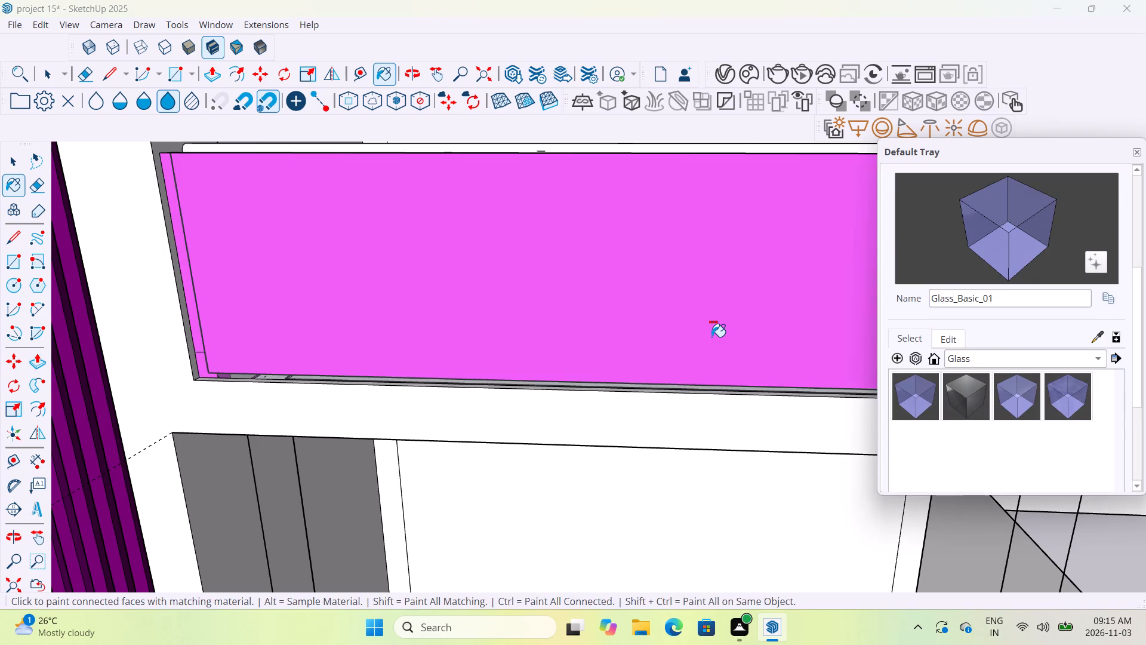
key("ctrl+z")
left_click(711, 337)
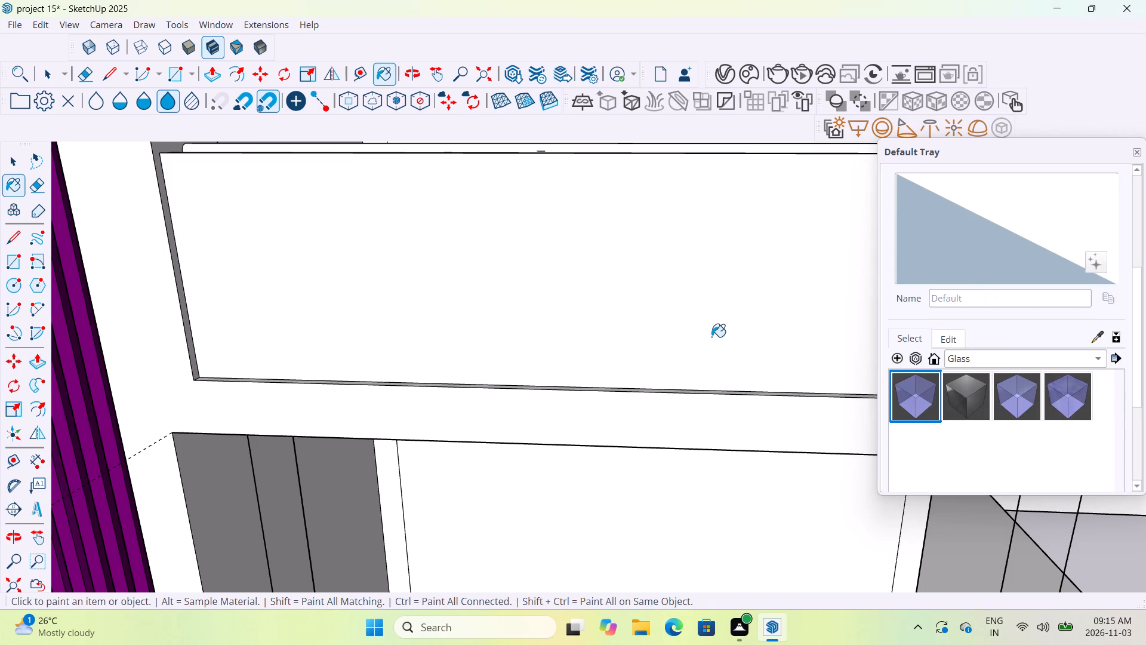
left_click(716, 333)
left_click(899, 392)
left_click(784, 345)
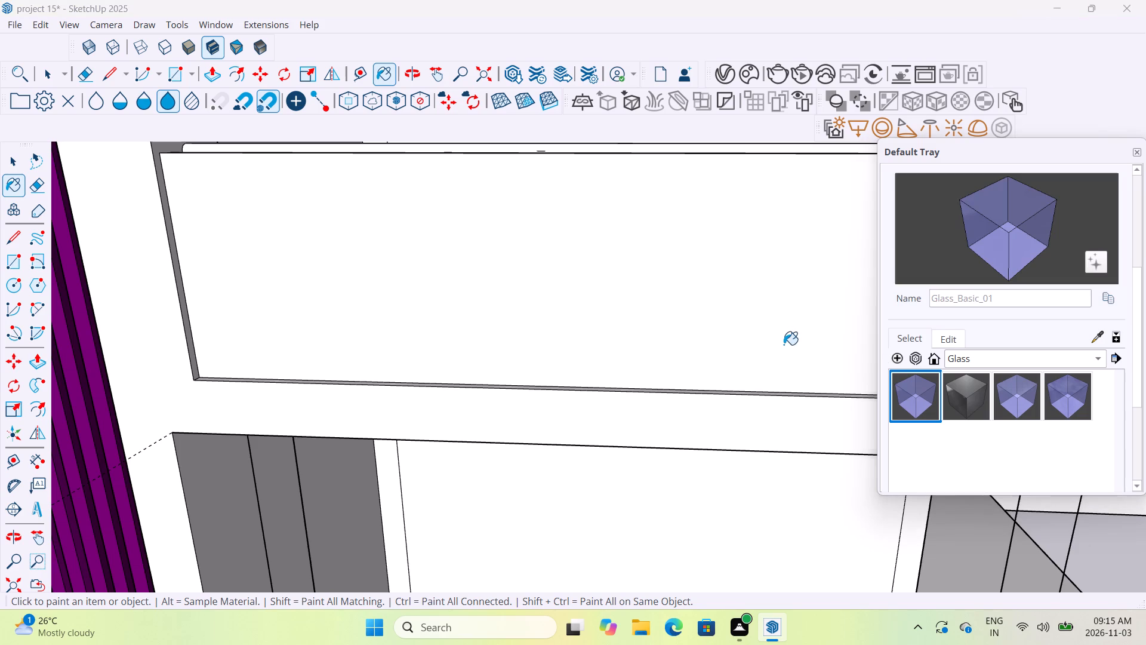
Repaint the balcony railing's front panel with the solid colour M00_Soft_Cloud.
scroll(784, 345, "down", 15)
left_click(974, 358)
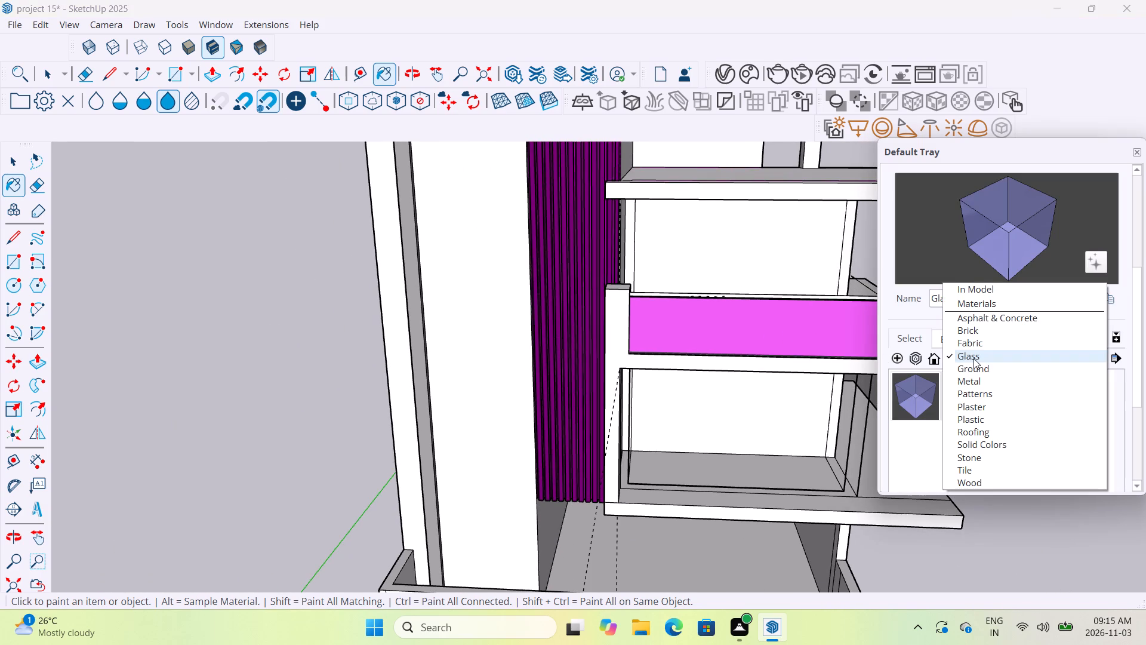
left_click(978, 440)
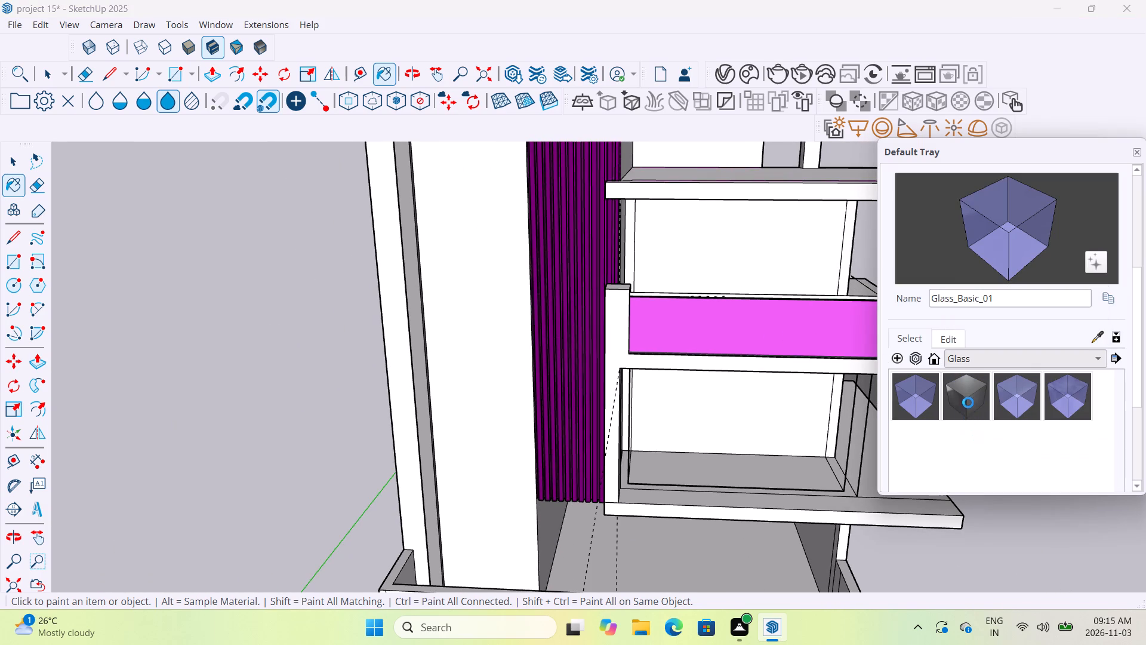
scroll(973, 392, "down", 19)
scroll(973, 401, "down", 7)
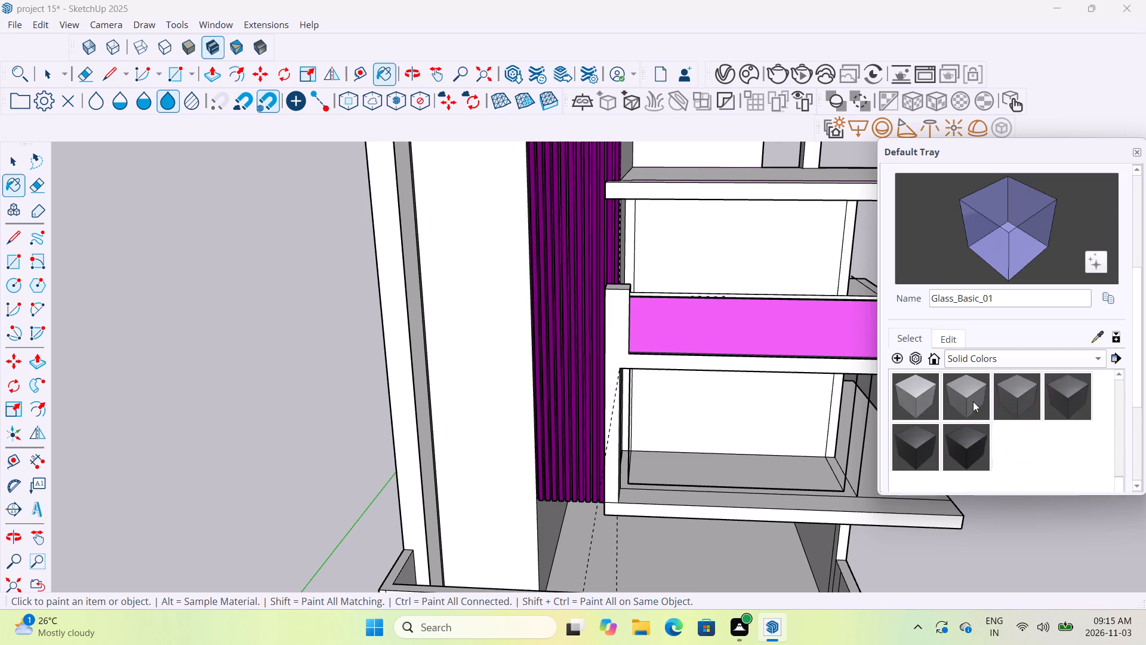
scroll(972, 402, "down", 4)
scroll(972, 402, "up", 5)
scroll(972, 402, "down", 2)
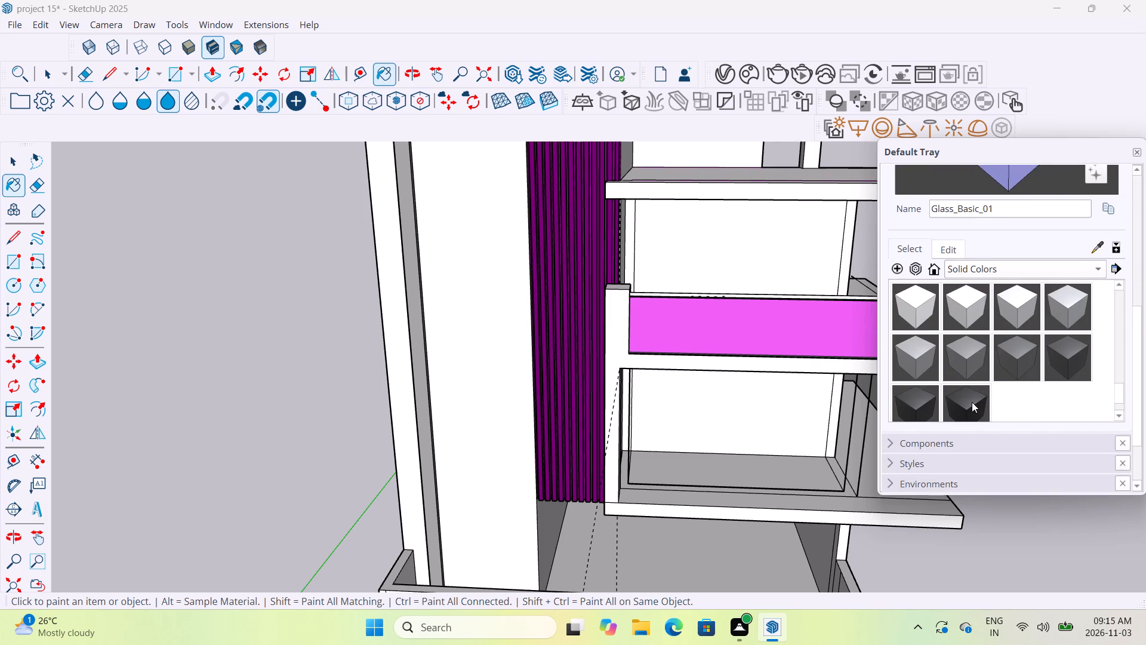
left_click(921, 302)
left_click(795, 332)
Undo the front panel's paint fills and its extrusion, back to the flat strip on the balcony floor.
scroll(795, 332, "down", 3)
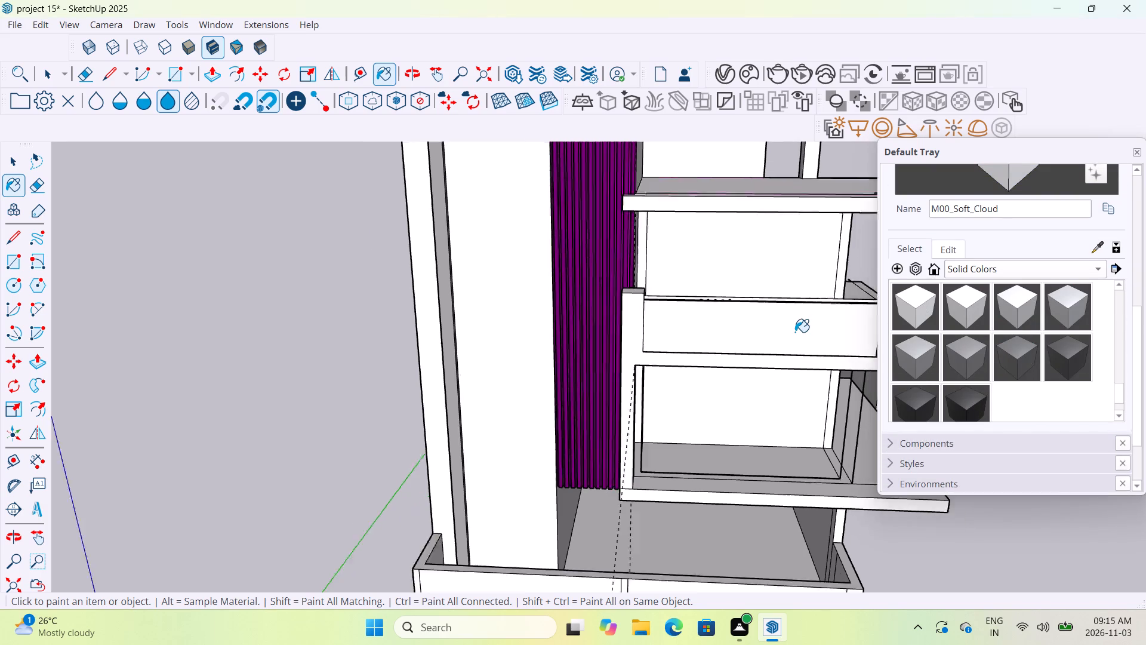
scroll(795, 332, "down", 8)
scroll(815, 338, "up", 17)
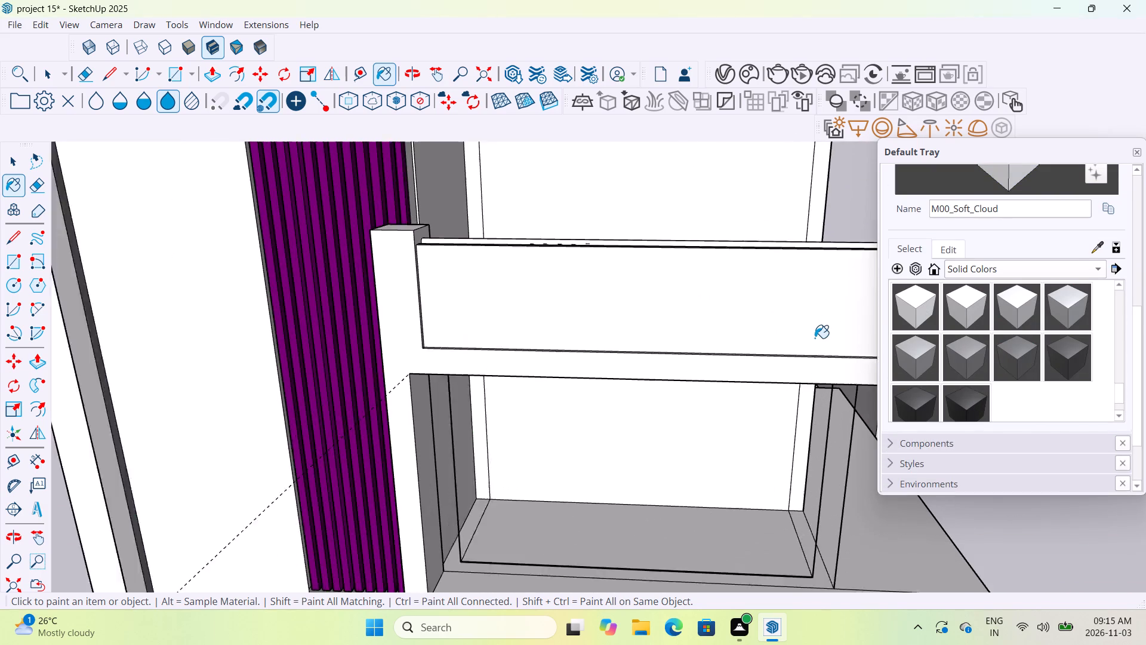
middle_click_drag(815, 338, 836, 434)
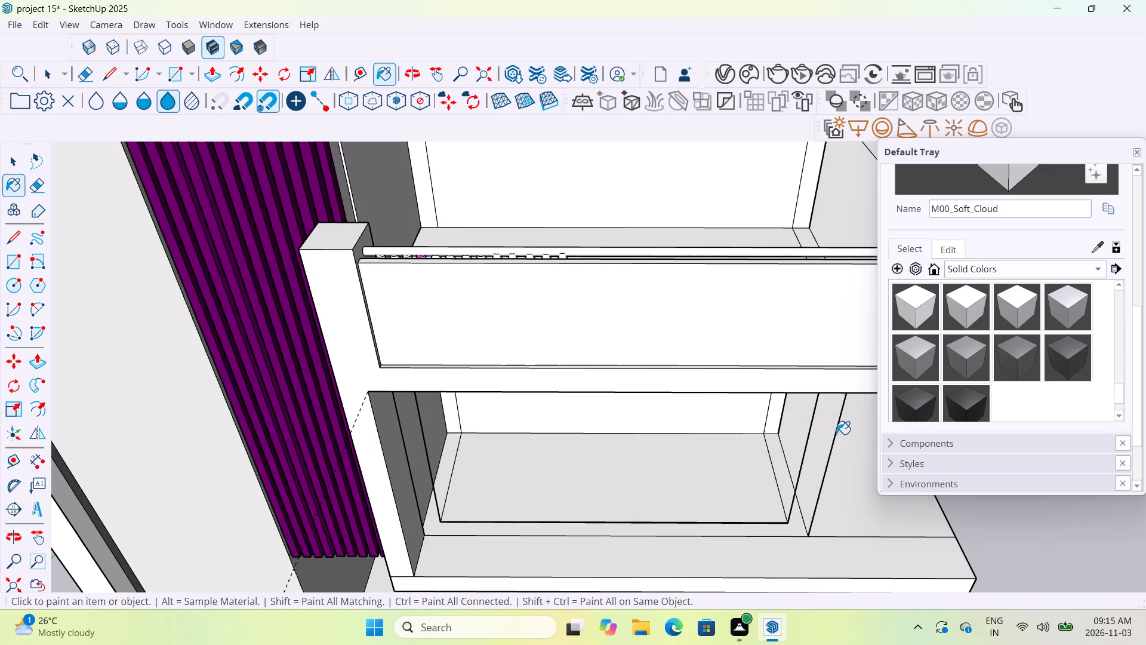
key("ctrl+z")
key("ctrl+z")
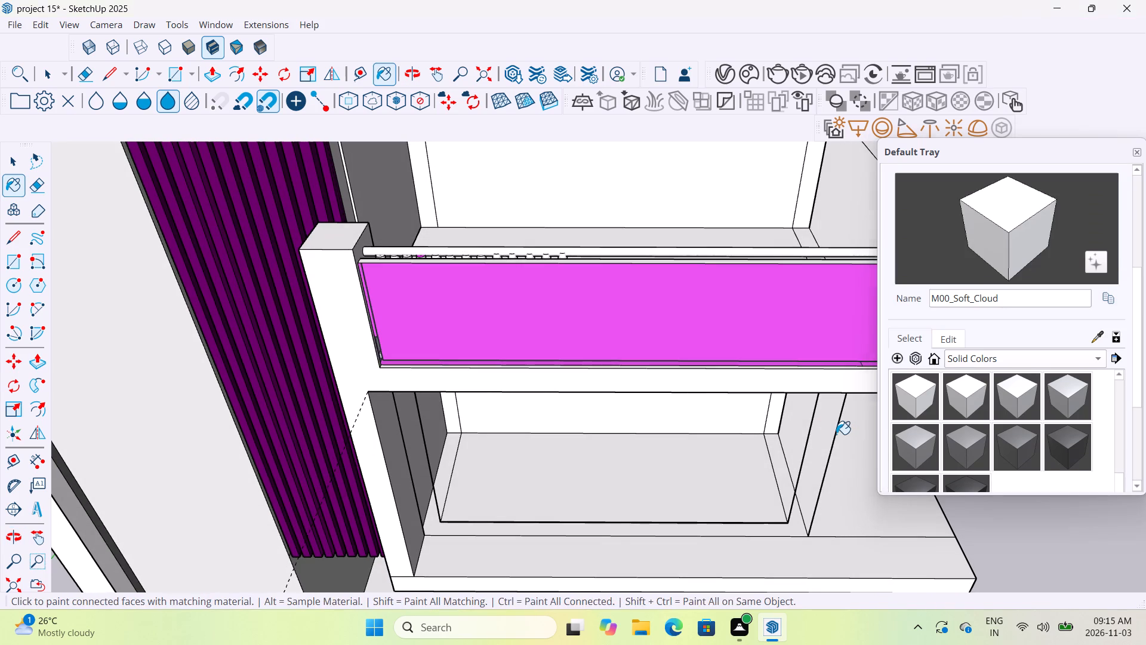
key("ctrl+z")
Push/Pull the narrow strip along the balcony floor's front edge upward again to the height of the handrail.
scroll(781, 368, "up", 3)
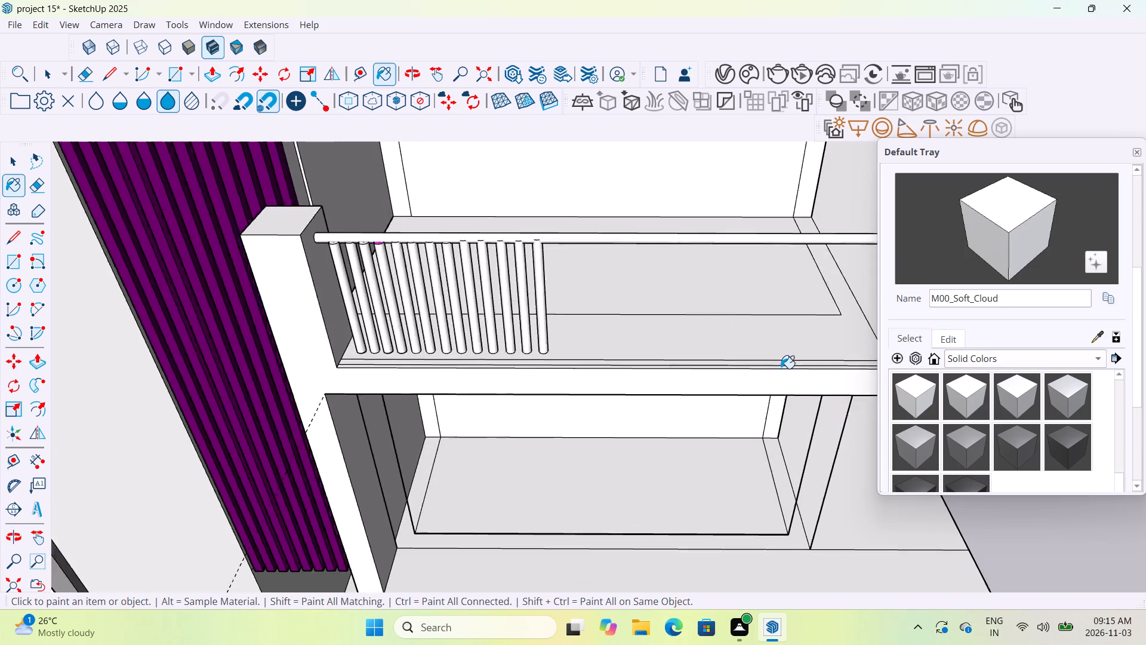
scroll(781, 368, "up", 2)
middle_click_drag(760, 371, 761, 429)
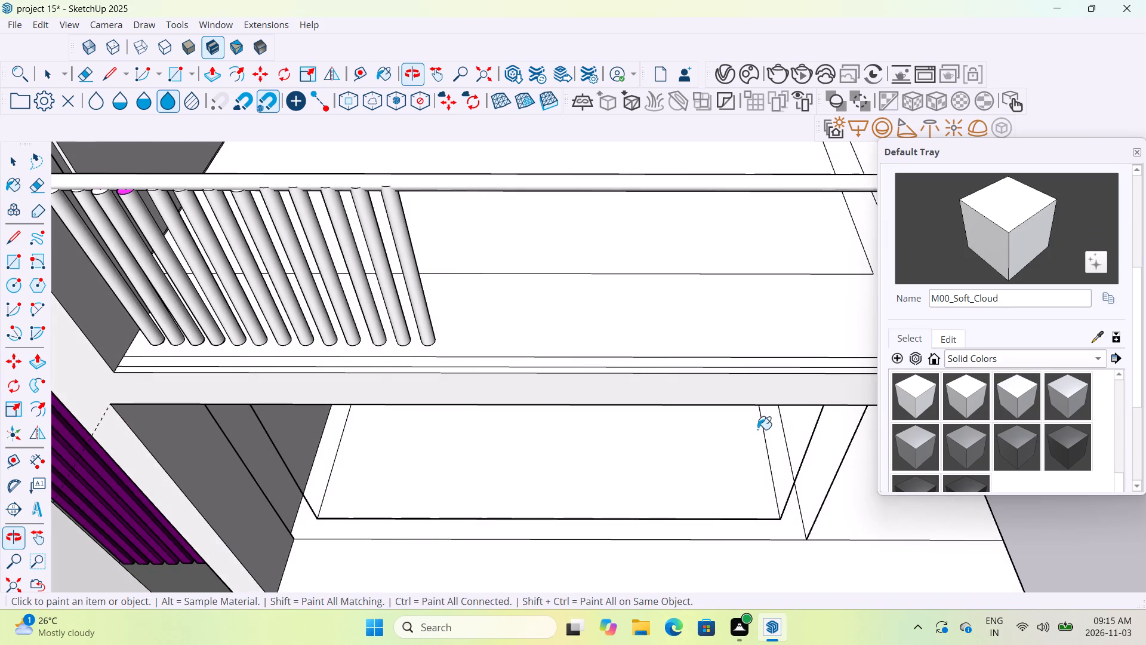
scroll(643, 372, "down", 6)
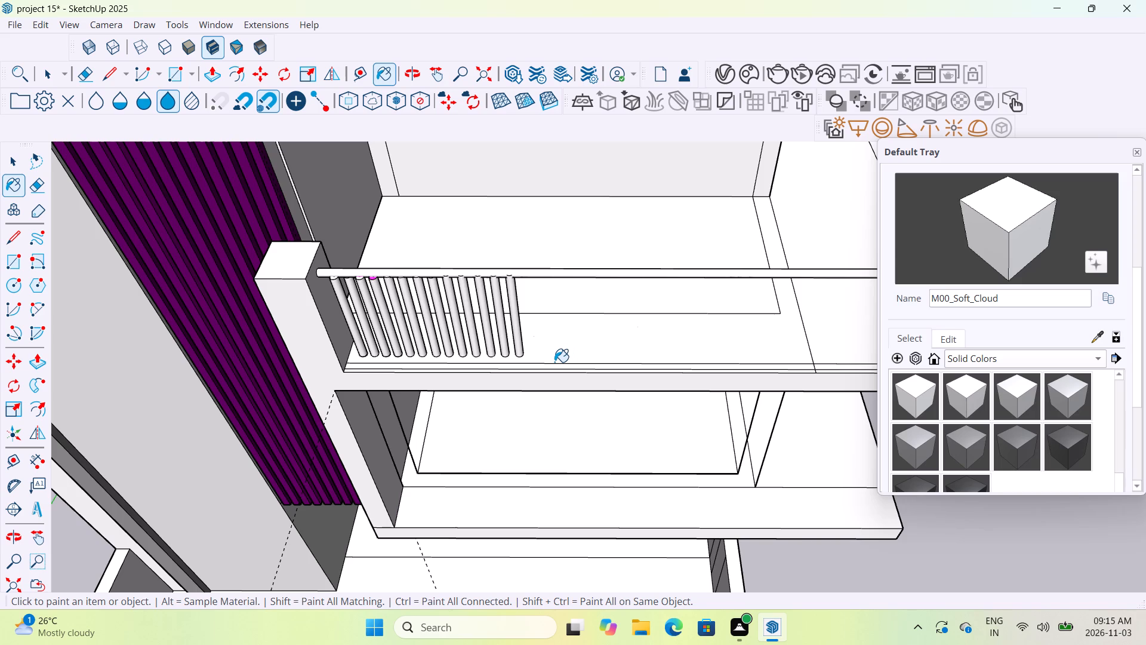
left_click(554, 362)
scroll(554, 363, "up", 3)
key("Escape")
key("Escape")
key("Escape")
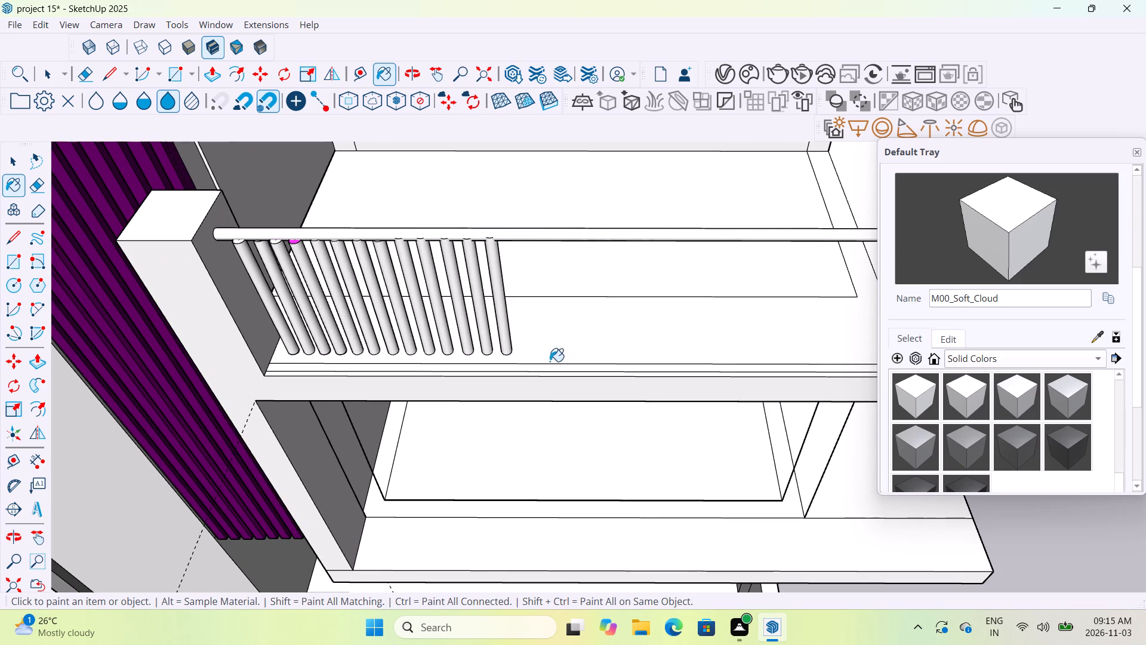
key("Escape")
left_click(208, 72)
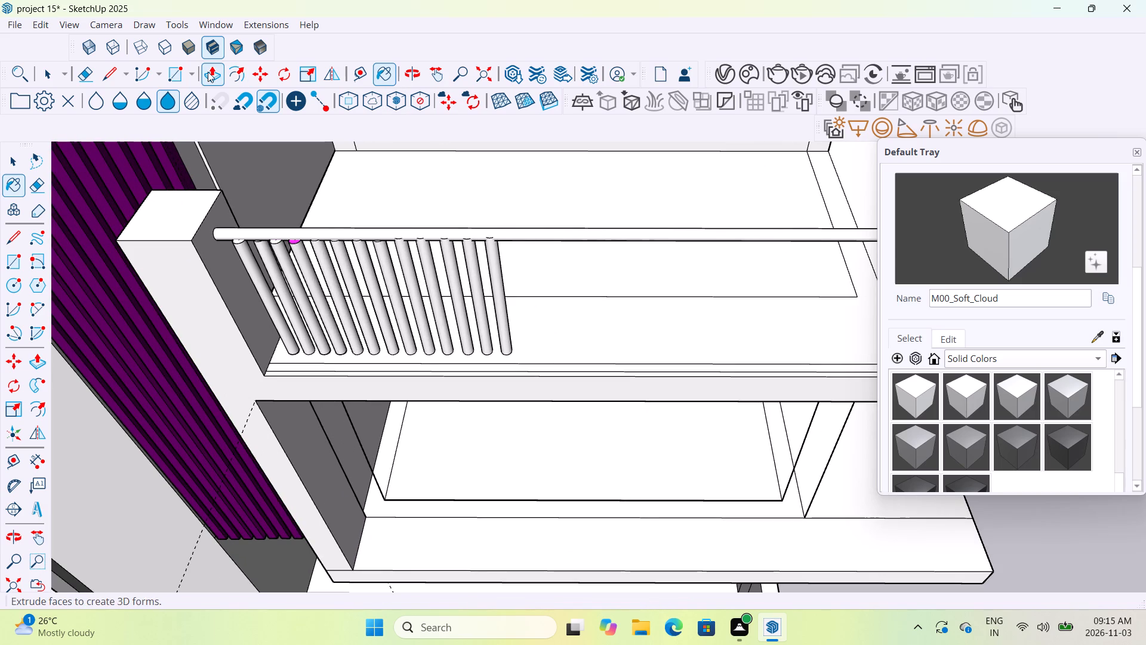
scroll(310, 357, "up", 4)
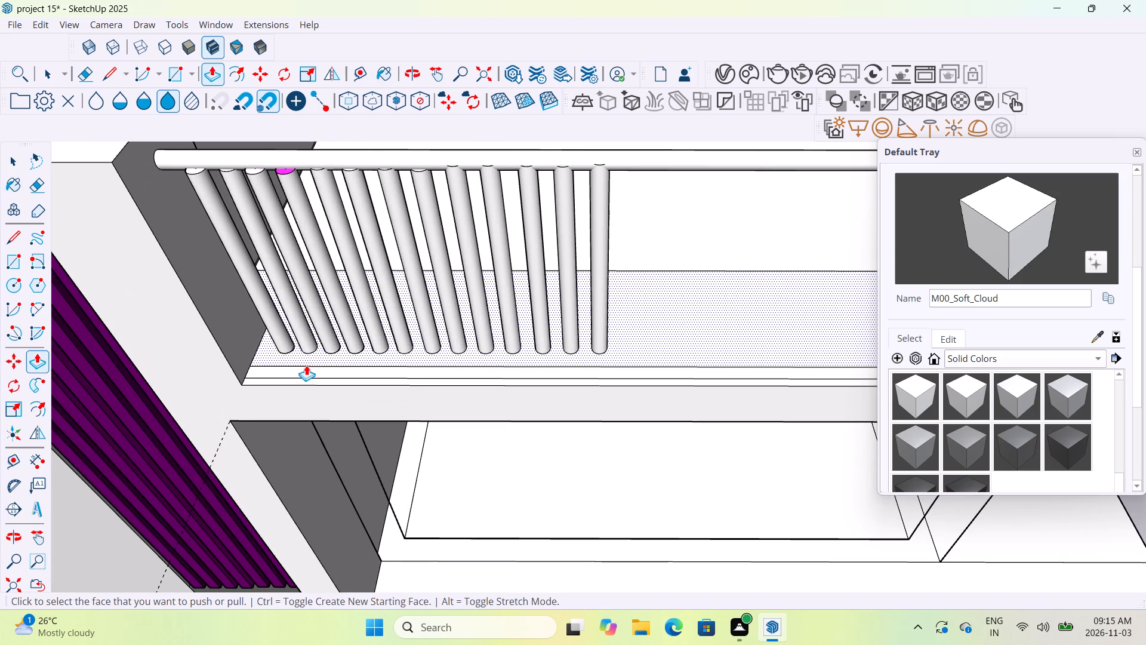
left_click(306, 368)
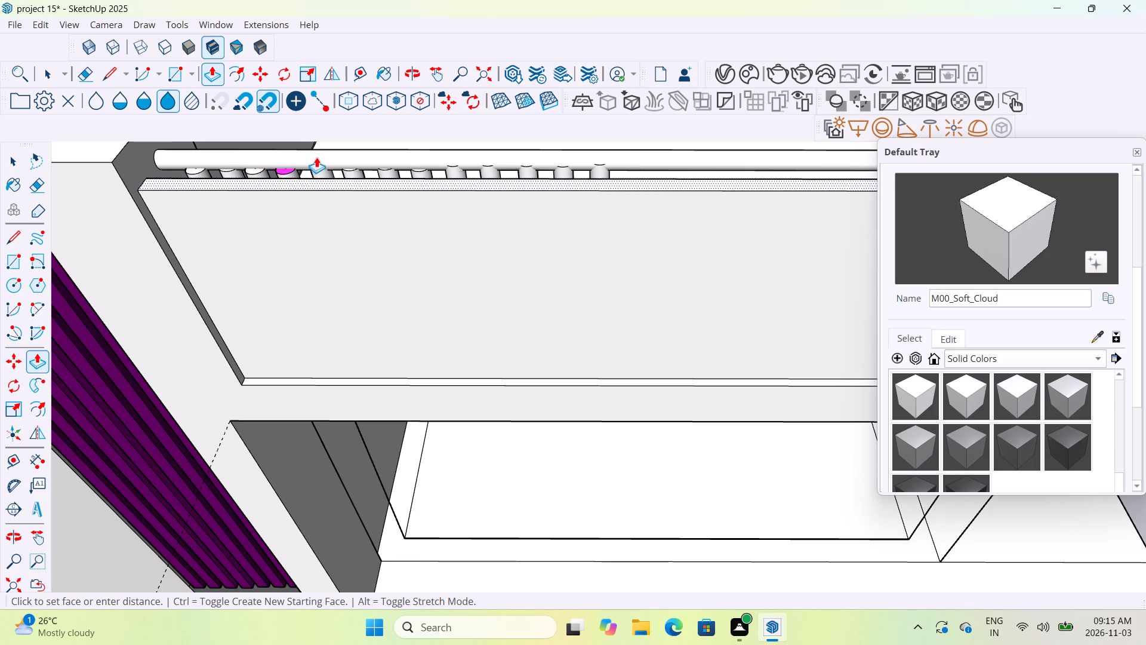
left_click(318, 154)
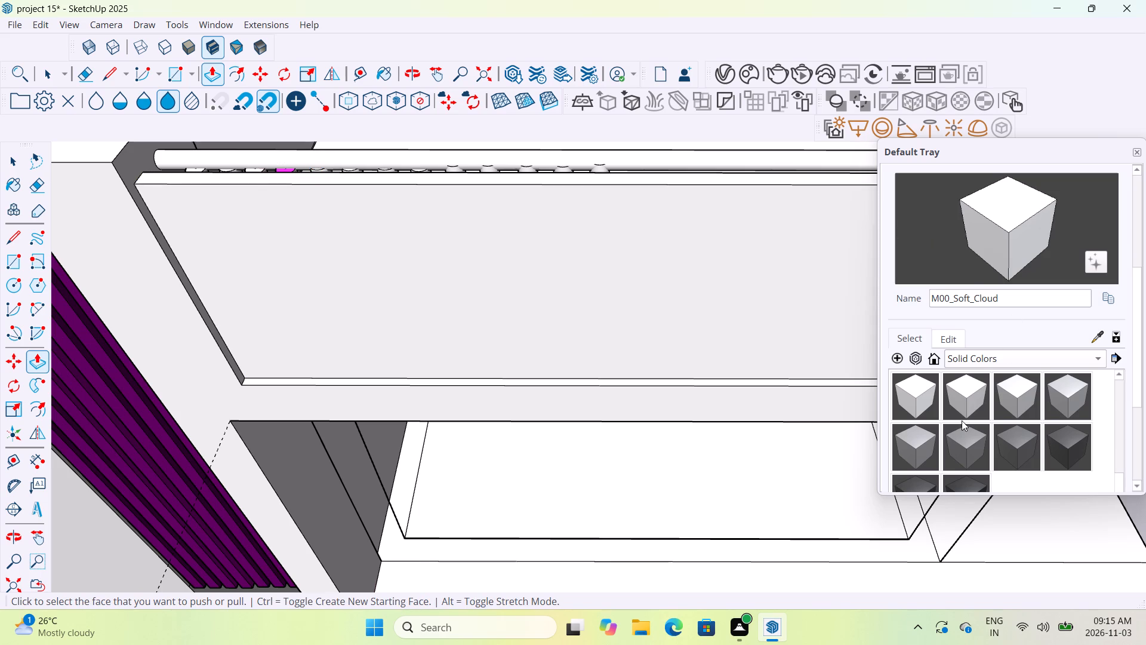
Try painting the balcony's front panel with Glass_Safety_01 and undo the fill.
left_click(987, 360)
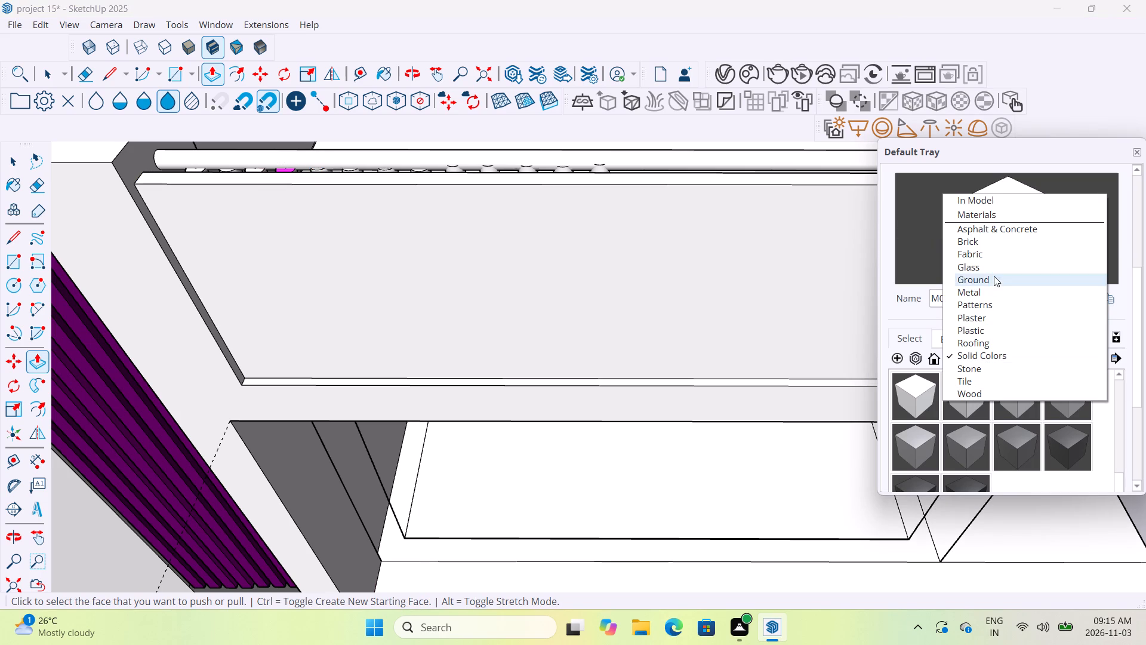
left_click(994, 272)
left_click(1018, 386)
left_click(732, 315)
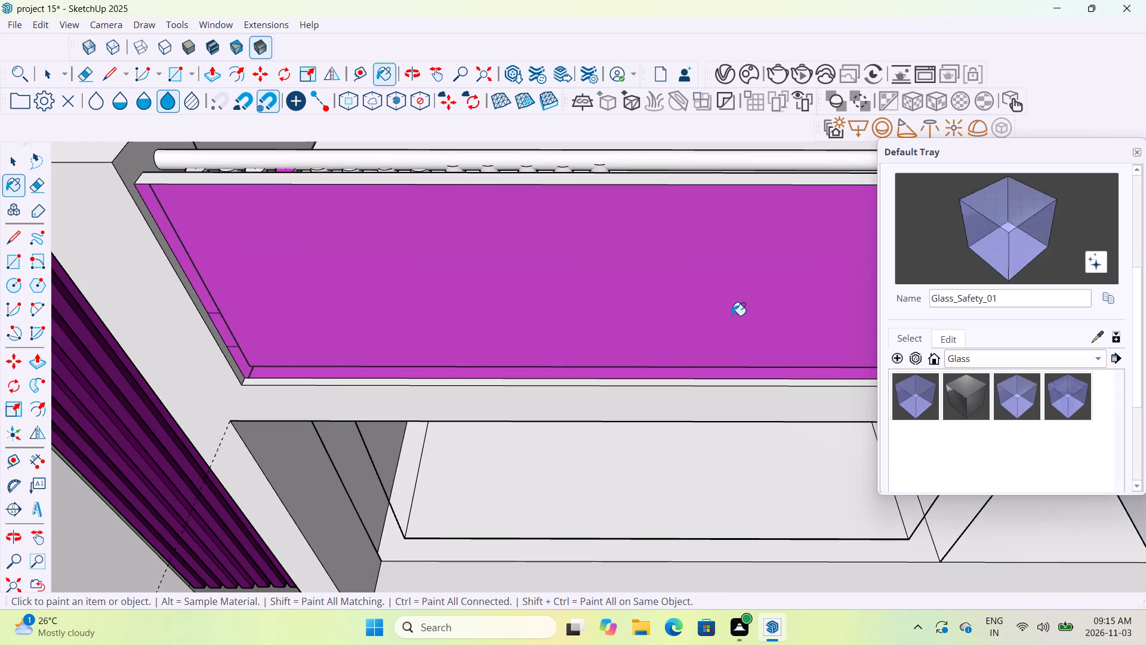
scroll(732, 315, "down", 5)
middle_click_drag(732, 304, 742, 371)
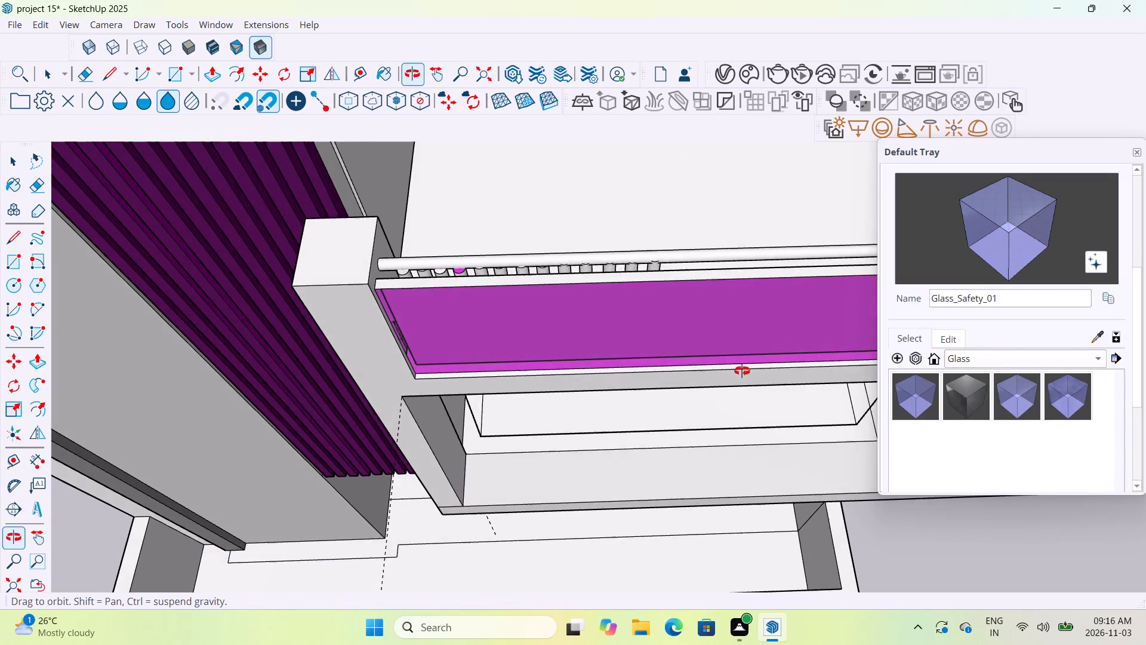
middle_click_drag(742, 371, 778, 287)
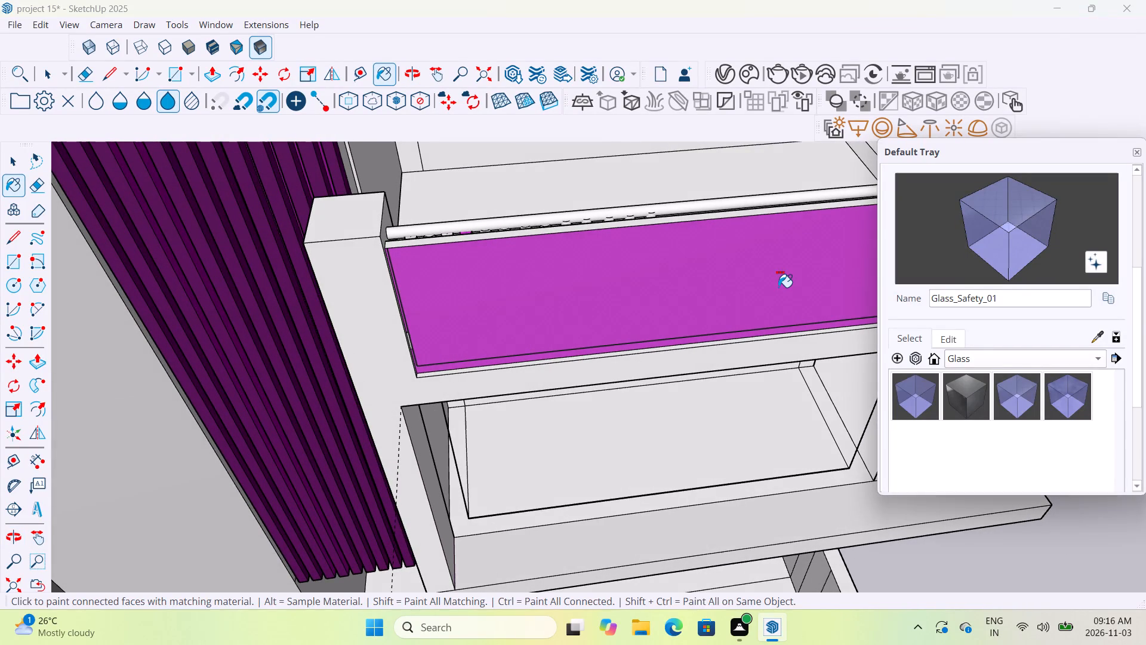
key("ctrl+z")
Close the Default Tray.
scroll(778, 287, "down", 14)
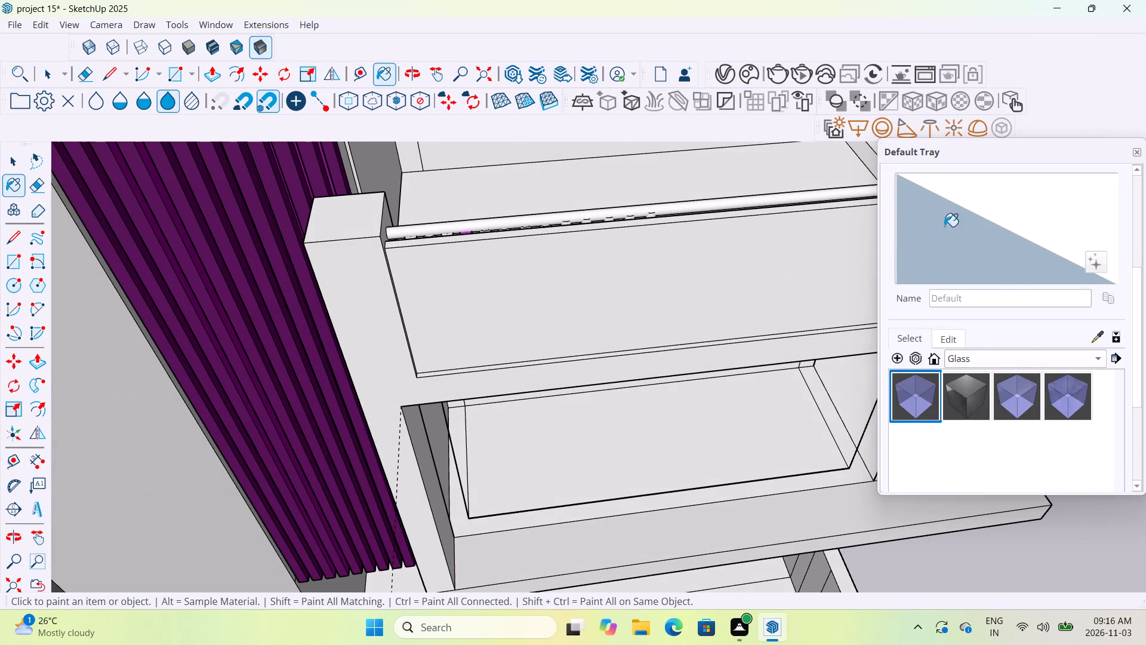
left_click(1136, 158)
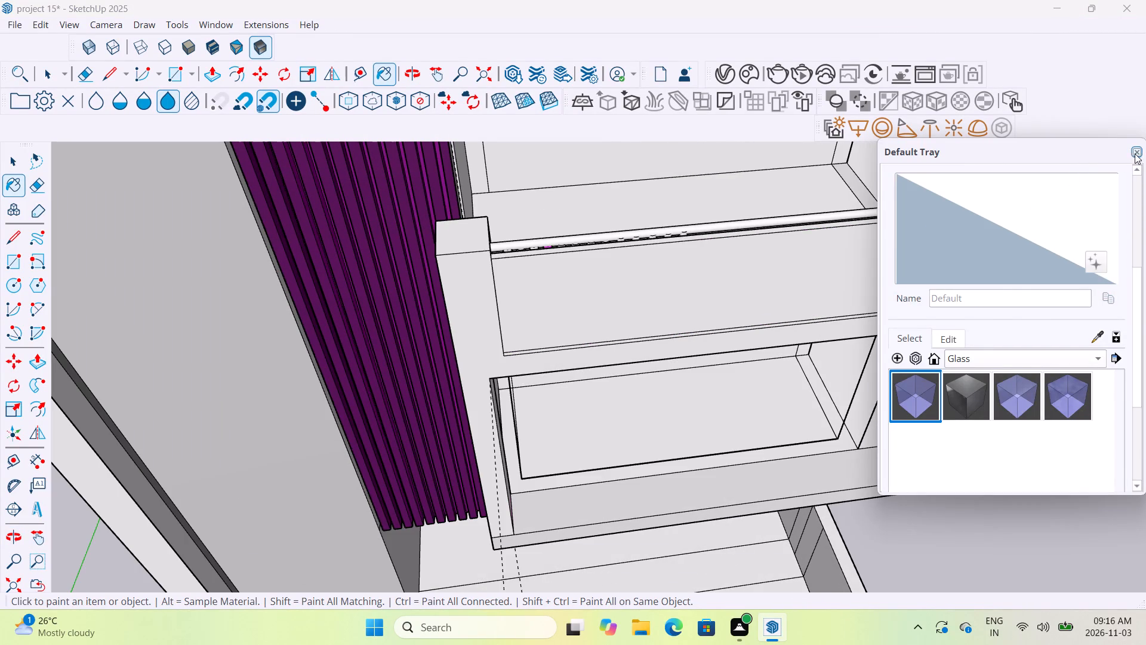
left_click(1135, 153)
Examine the balcony's front panel, handrail and adjoining columns from above, from the front and from the panel's free end.
scroll(735, 320, "down", 6)
middle_click_drag(945, 314, 667, 432)
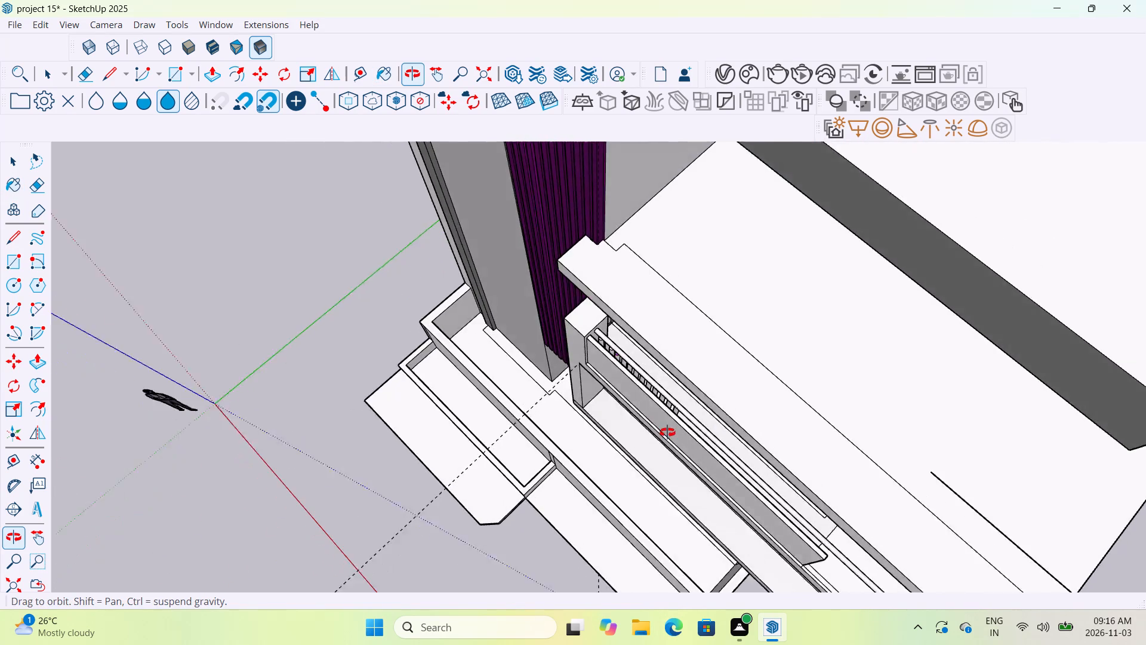
middle_click_drag(667, 432, 660, 425)
scroll(654, 379, "up", 6)
middle_click_drag(609, 418, 683, 291)
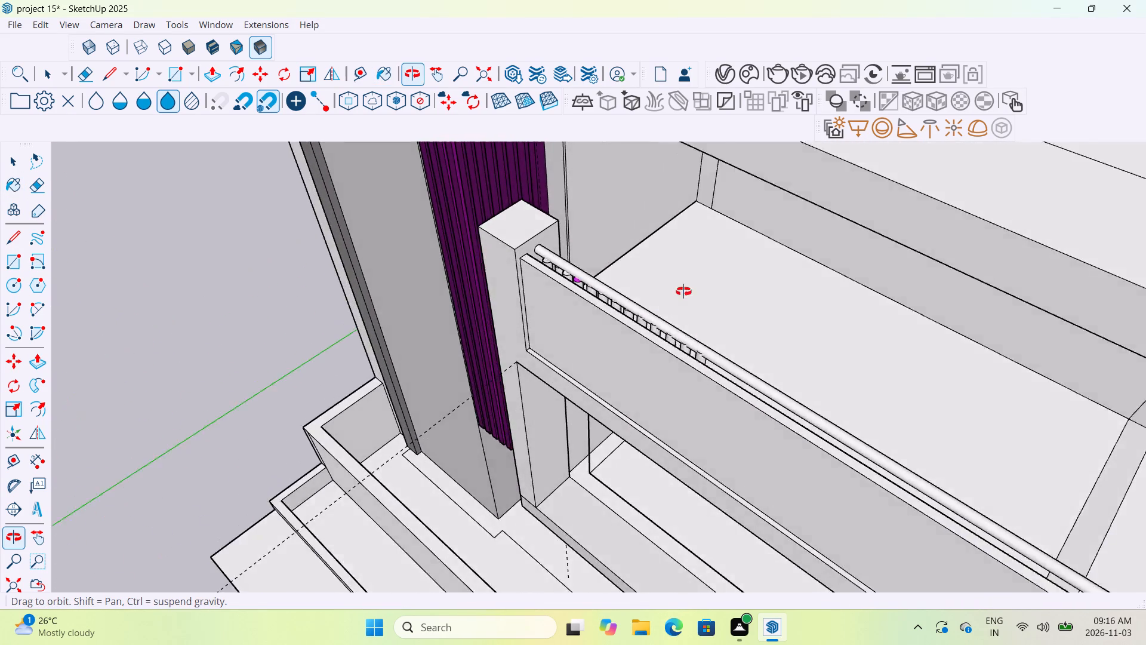
middle_click_drag(683, 291, 753, 99)
middle_click_drag(637, 406, 592, 254)
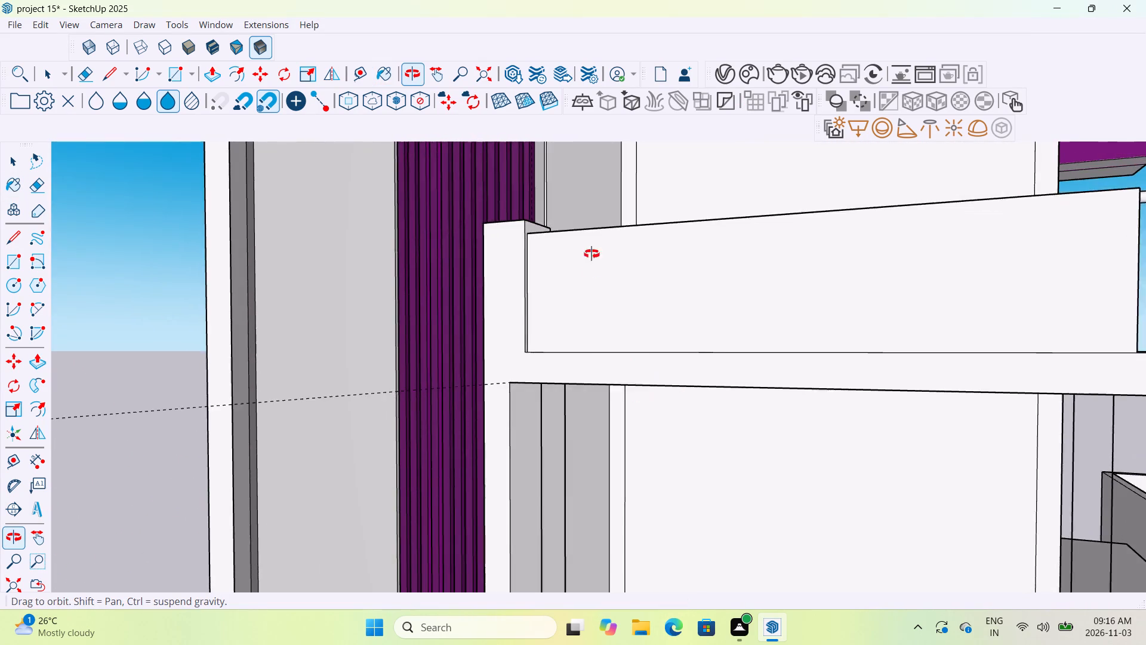
middle_click_drag(592, 254, 554, 399)
middle_click(554, 399)
scroll(555, 399, "down", 6)
scroll(960, 225, "up", 5)
Paint the underside of the upper slab beyond the balcony's corner column with the Default material.
left_click(972, 195)
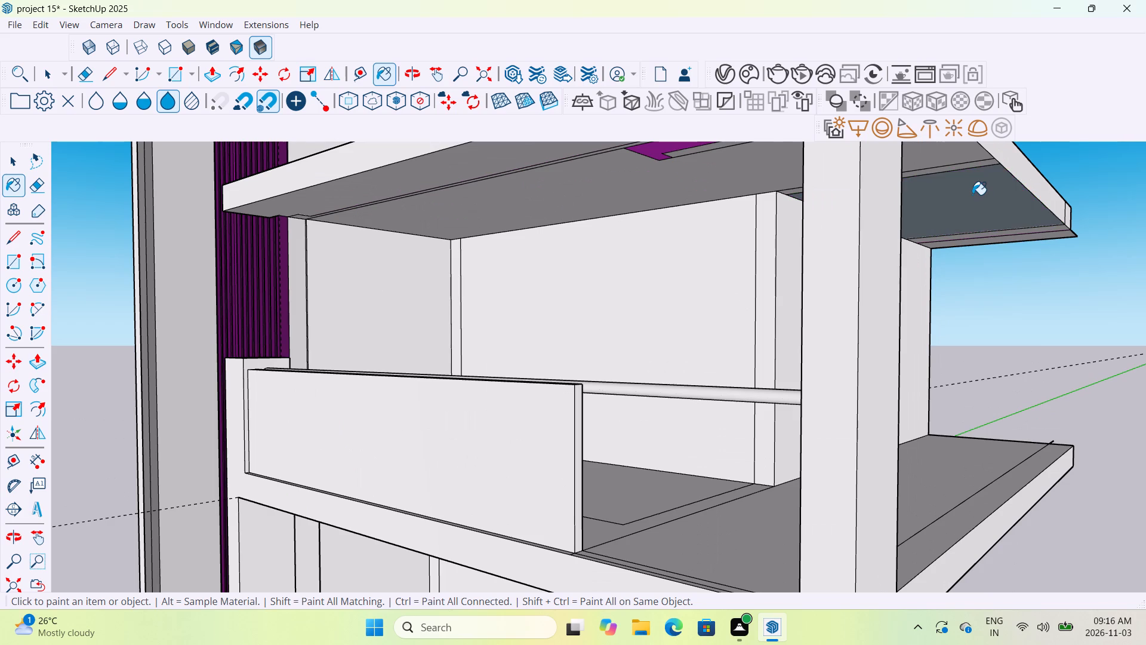
scroll(972, 195, "down", 8)
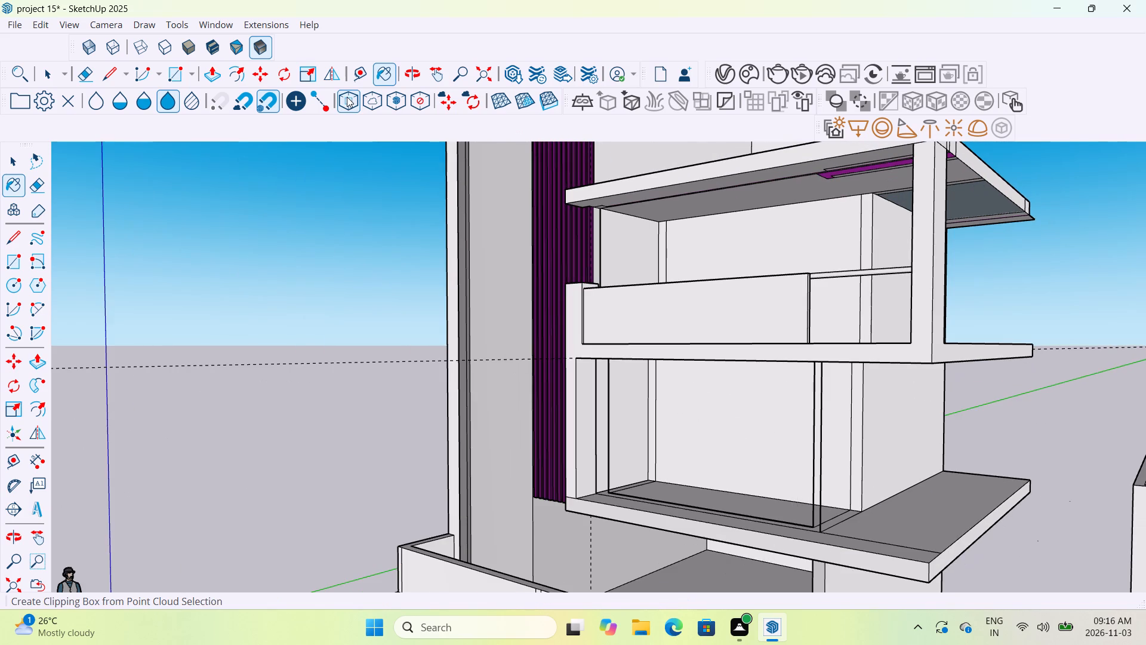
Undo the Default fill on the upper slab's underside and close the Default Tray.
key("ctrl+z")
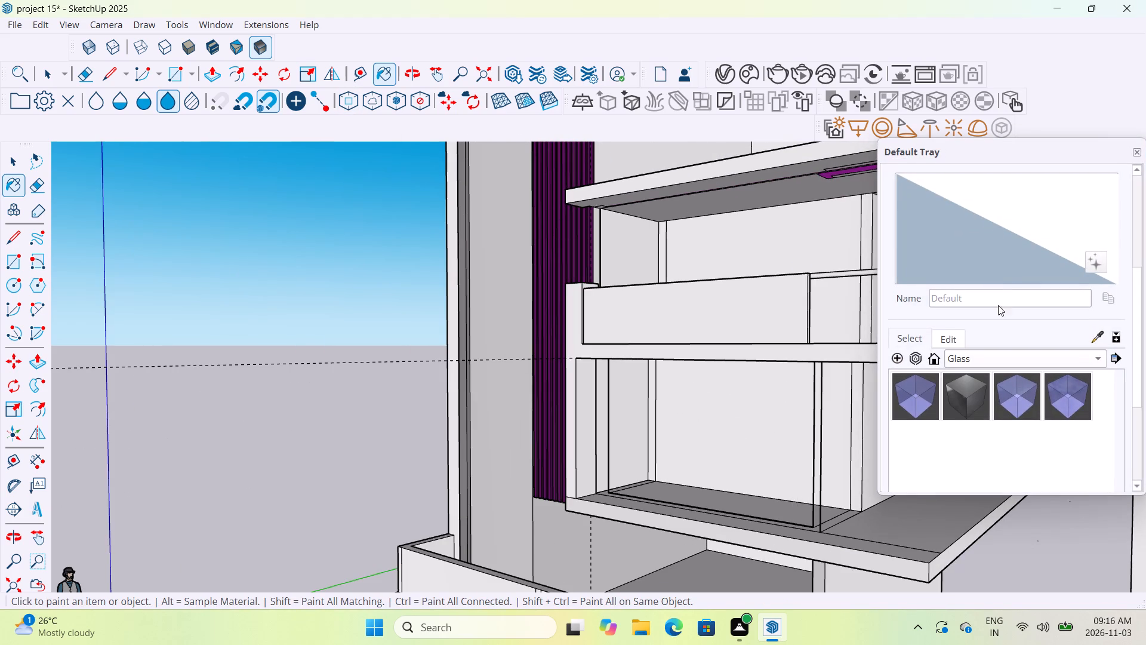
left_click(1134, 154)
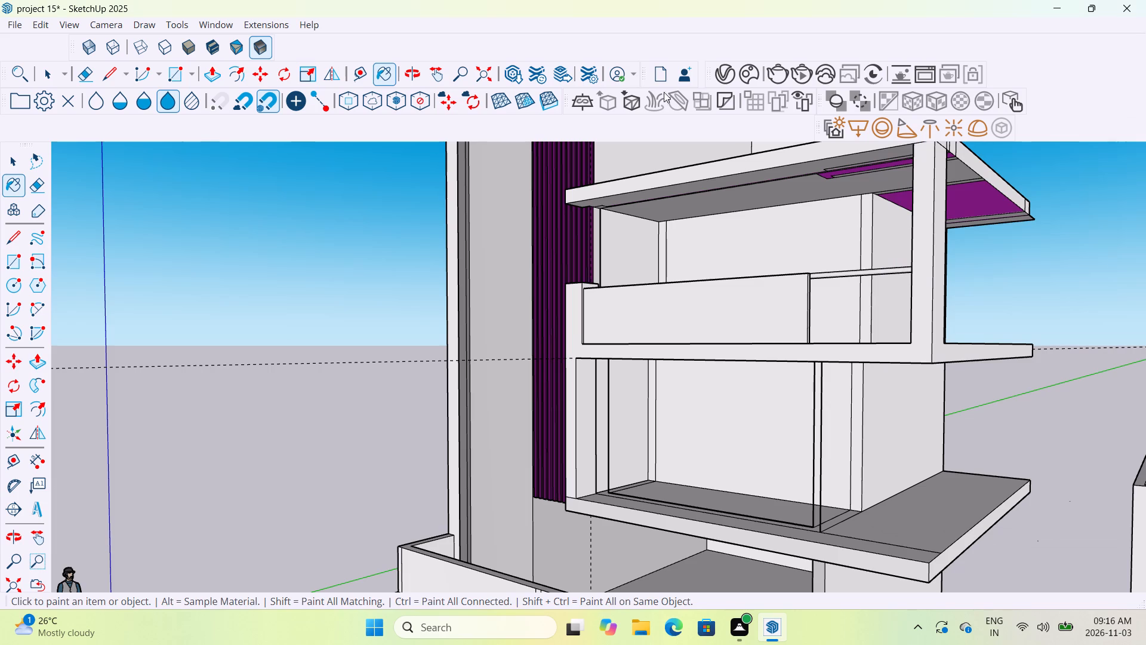
Paint the magenta recessed strip in the upper slab's underside with M00_Soft_Cloud from the Solid Colors materials.
left_click(224, 23)
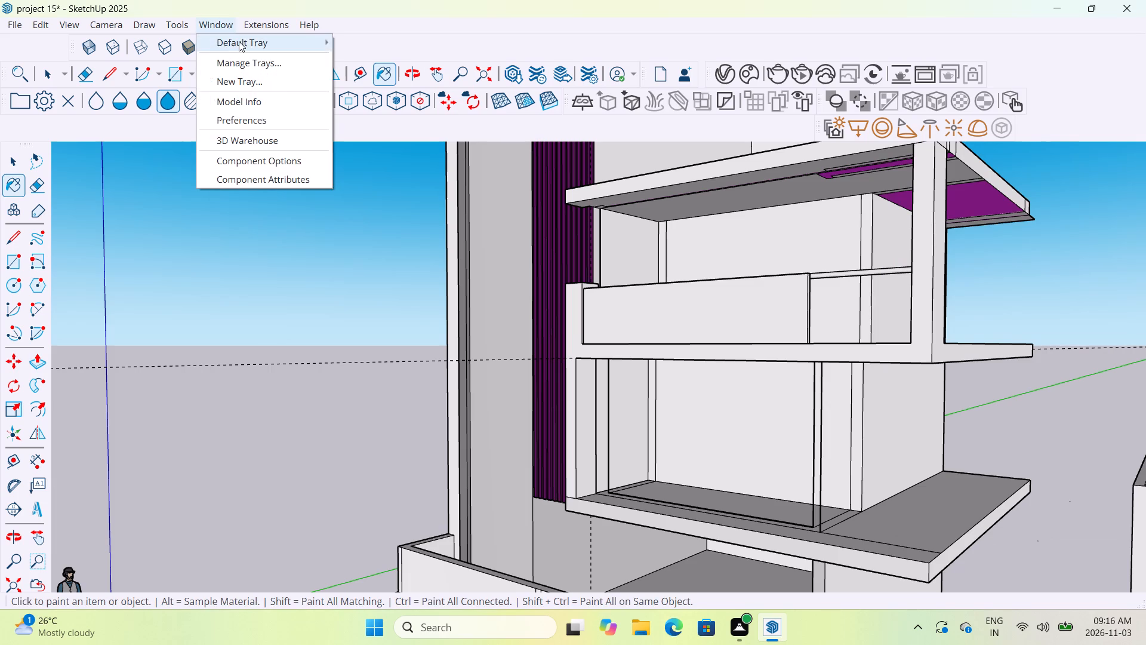
left_click(239, 41)
left_click(359, 44)
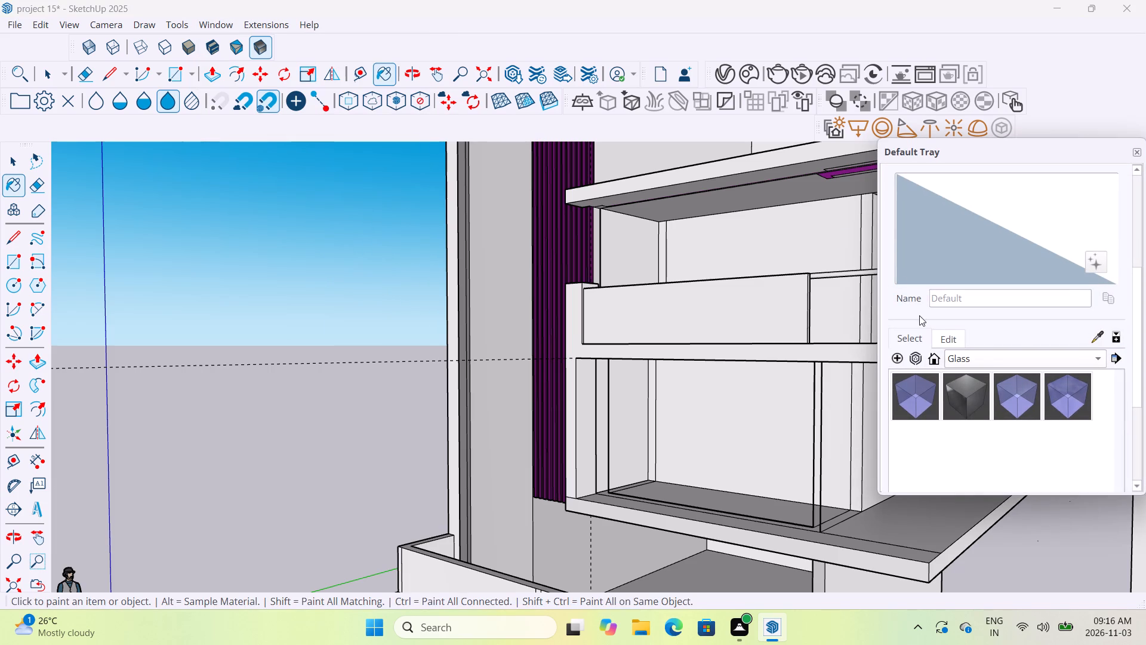
left_click(994, 360)
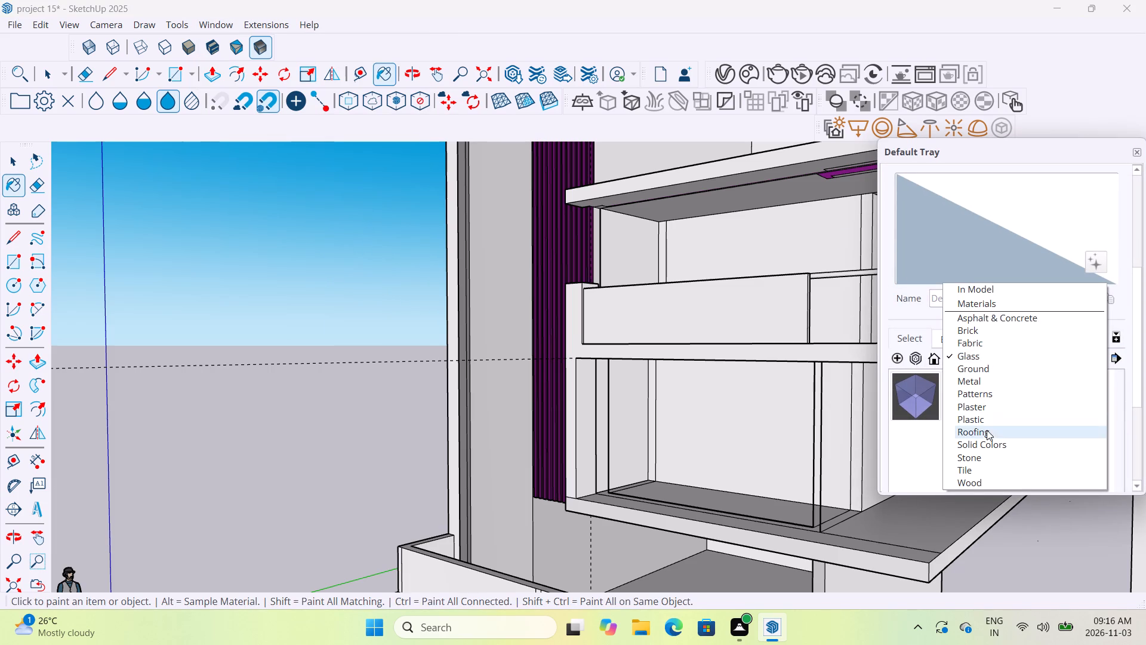
left_click(986, 446)
scroll(962, 408, "down", 5)
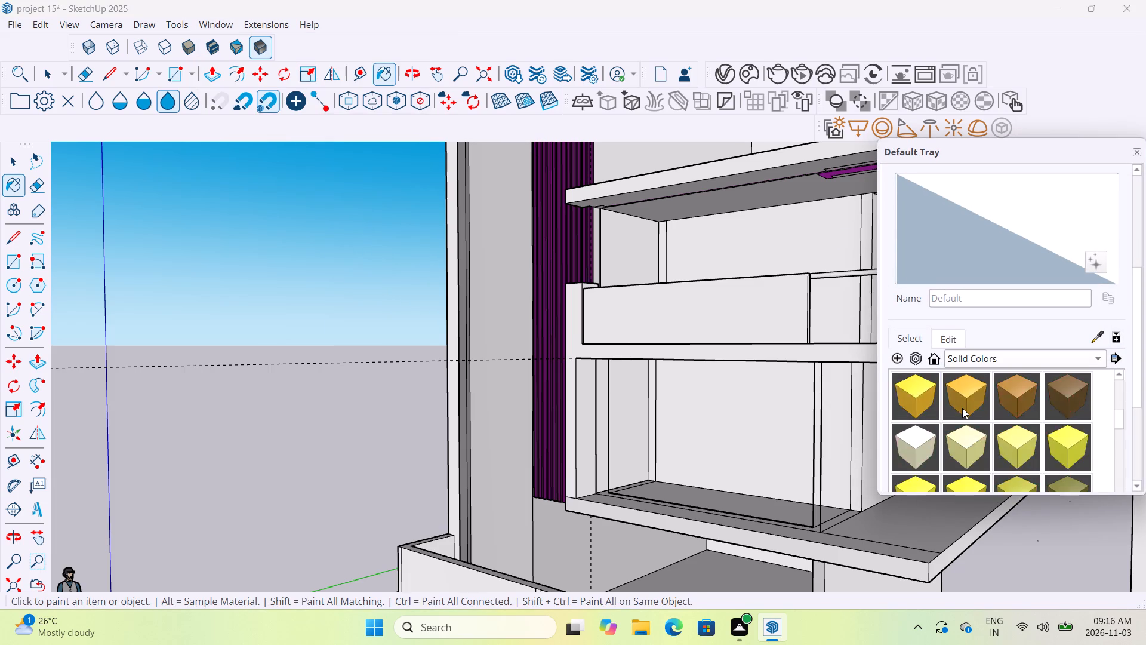
scroll(962, 408, "down", 20)
scroll(962, 408, "down", 3)
scroll(962, 407, "up", 3)
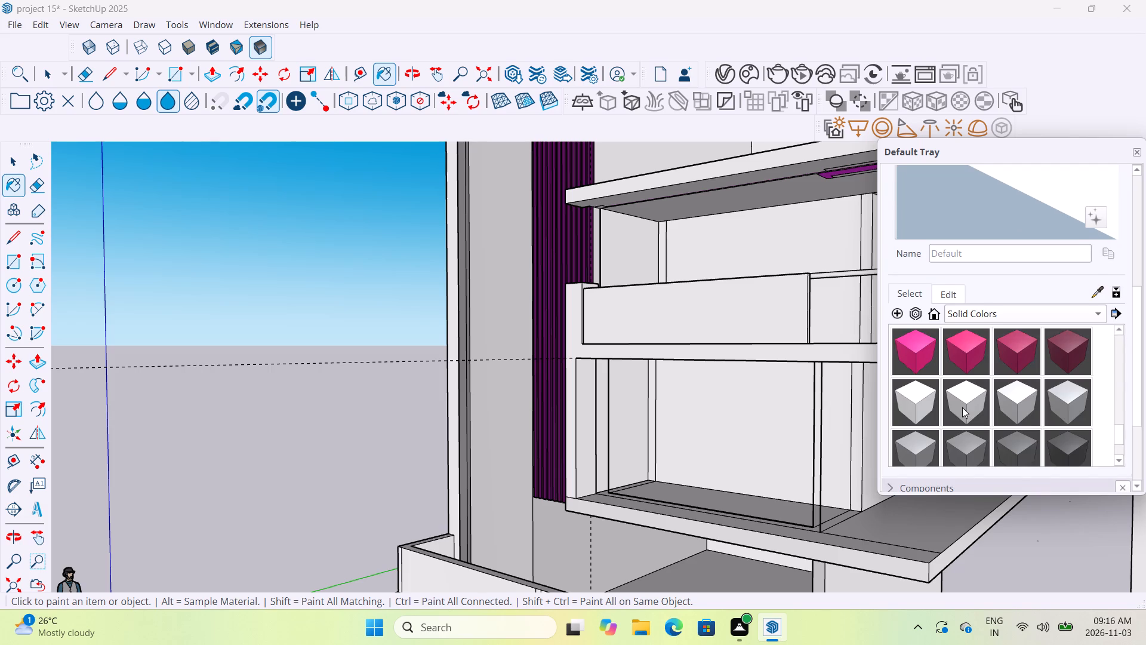
left_click(919, 411)
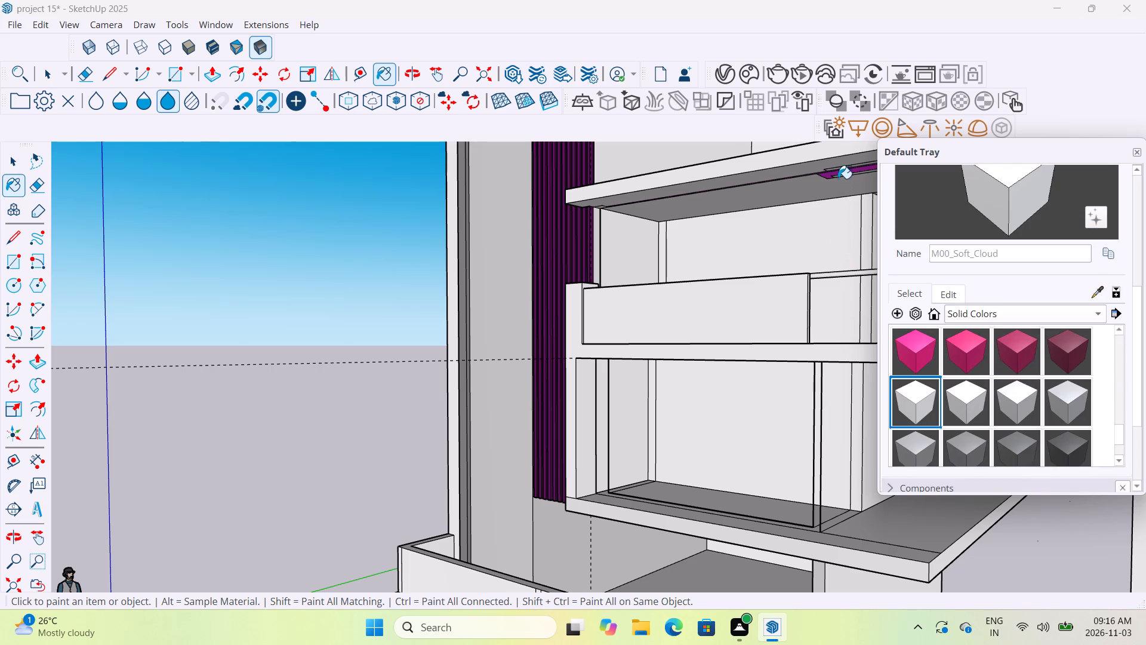
left_click(837, 171)
left_click(833, 174)
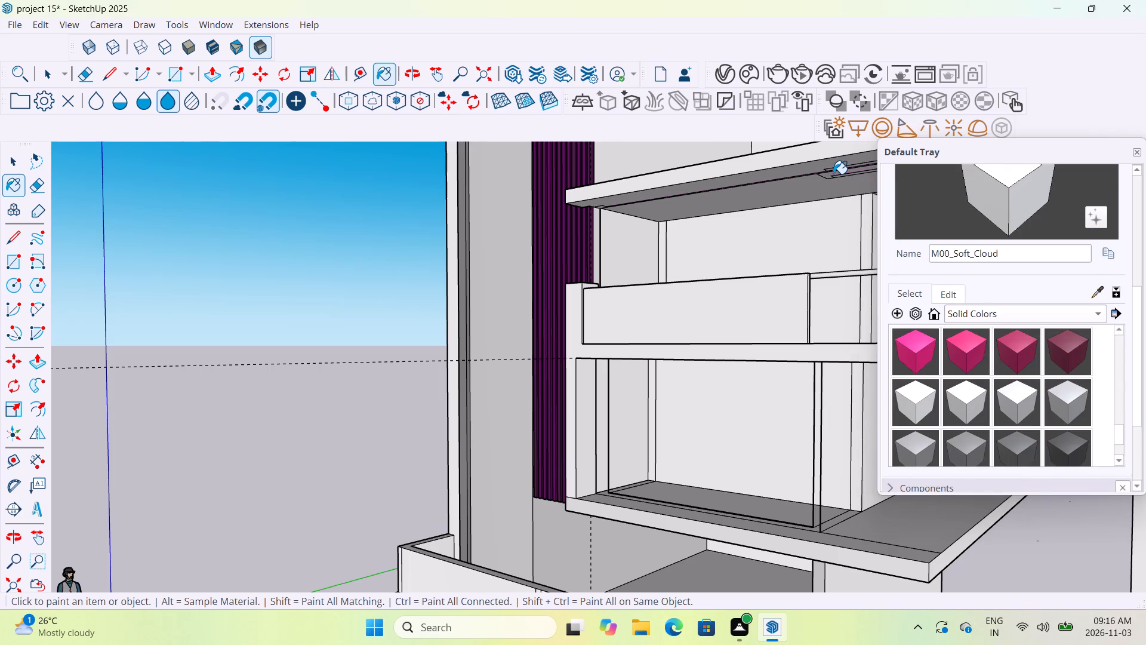
Move the Default Tray clear of the model and paint the upper slab's underside beyond the corner column with M00_Soft_Cloud.
scroll(833, 174, "down", 13)
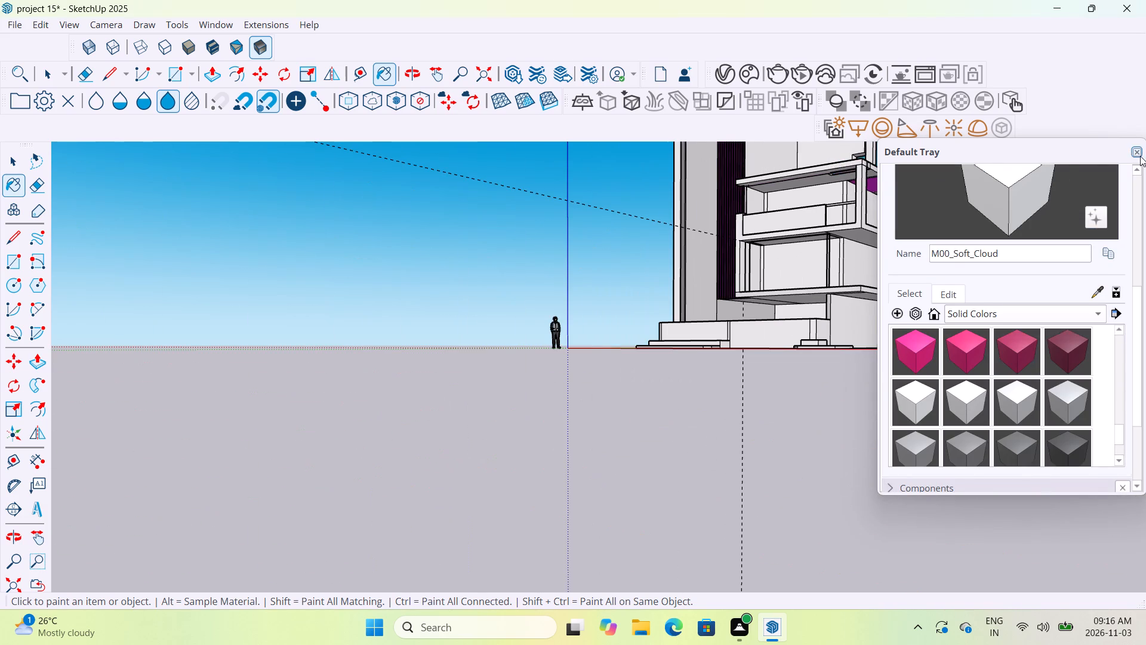
left_click_drag(1064, 149, 405, 247)
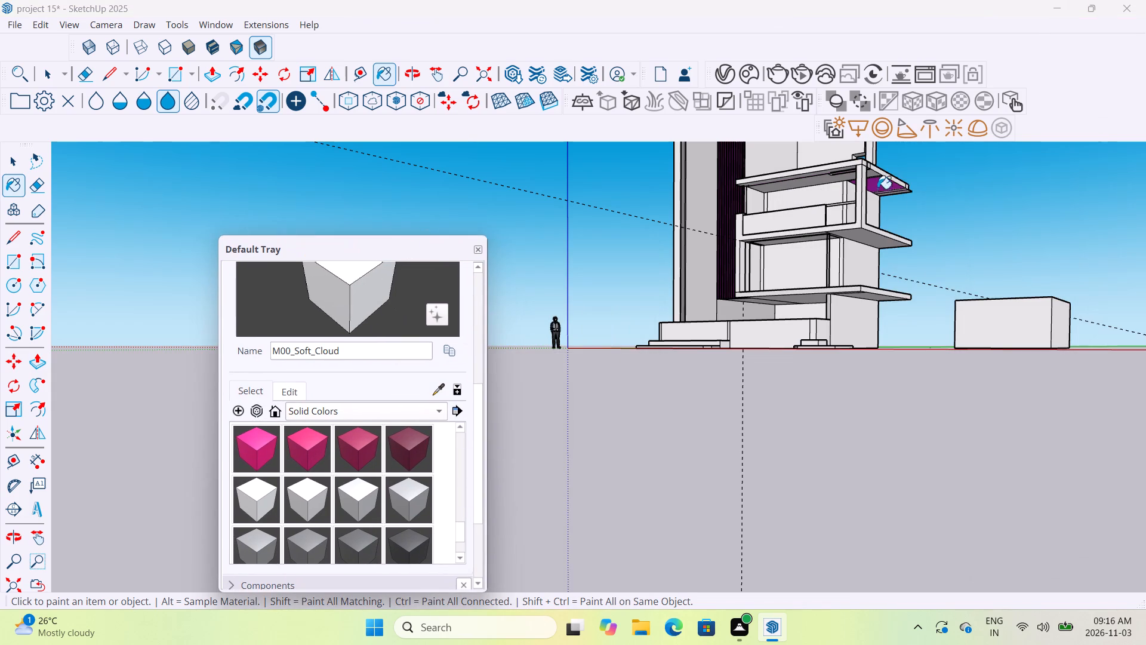
scroll(926, 177, "up", 15)
left_click(836, 178)
Paint the balcony's front panel and its edge along the handrail with M00_Soft_Cloud.
scroll(836, 180, "down", 2)
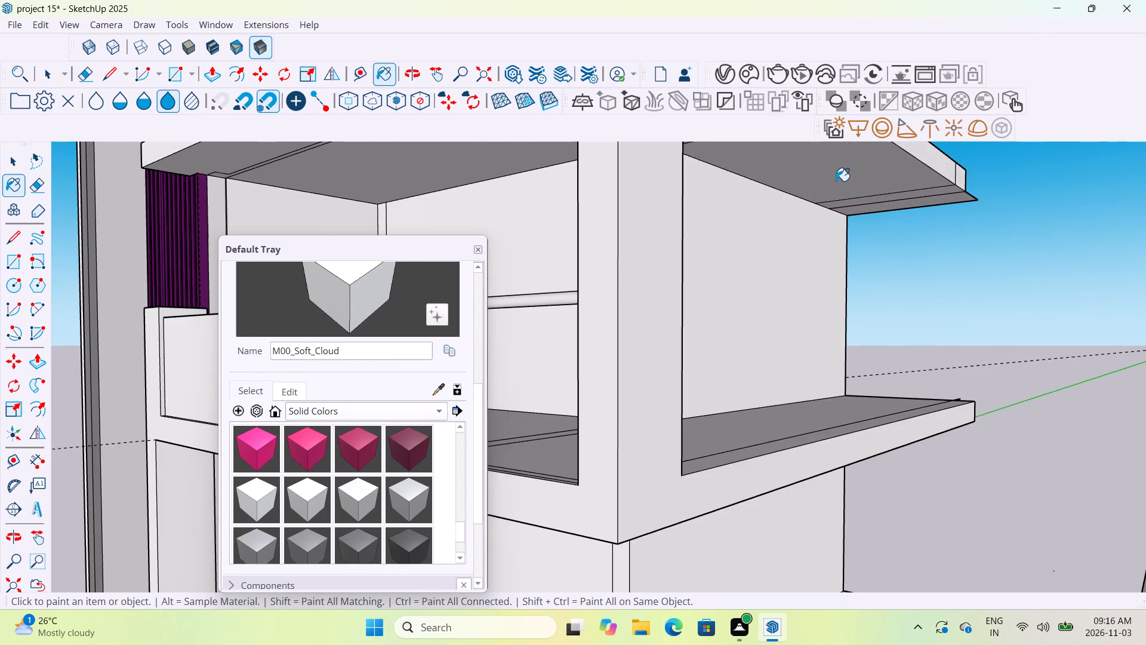
scroll(836, 181, "down", 11)
scroll(606, 227, "up", 12)
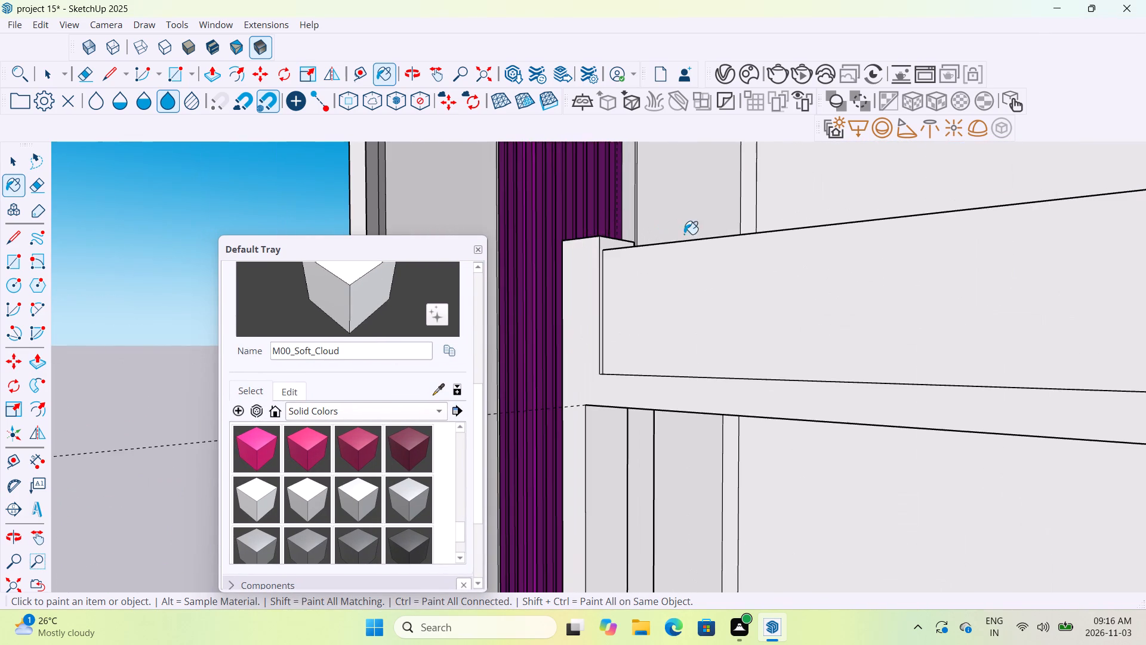
middle_click_drag(684, 234, 846, 380)
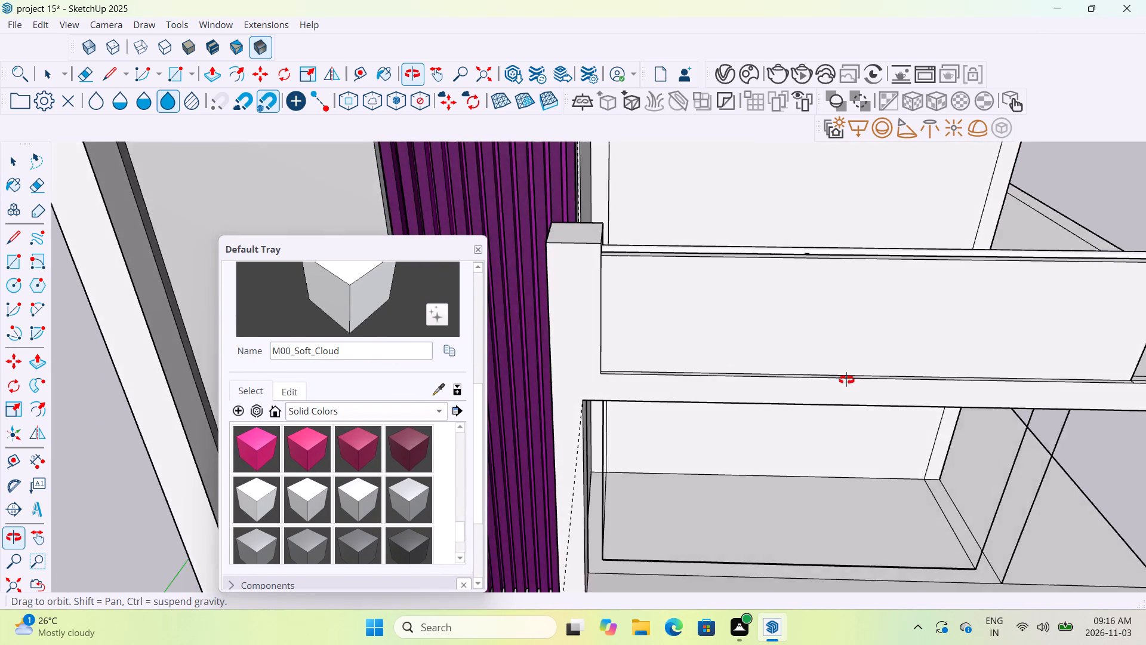
middle_click_drag(846, 380, 704, 392)
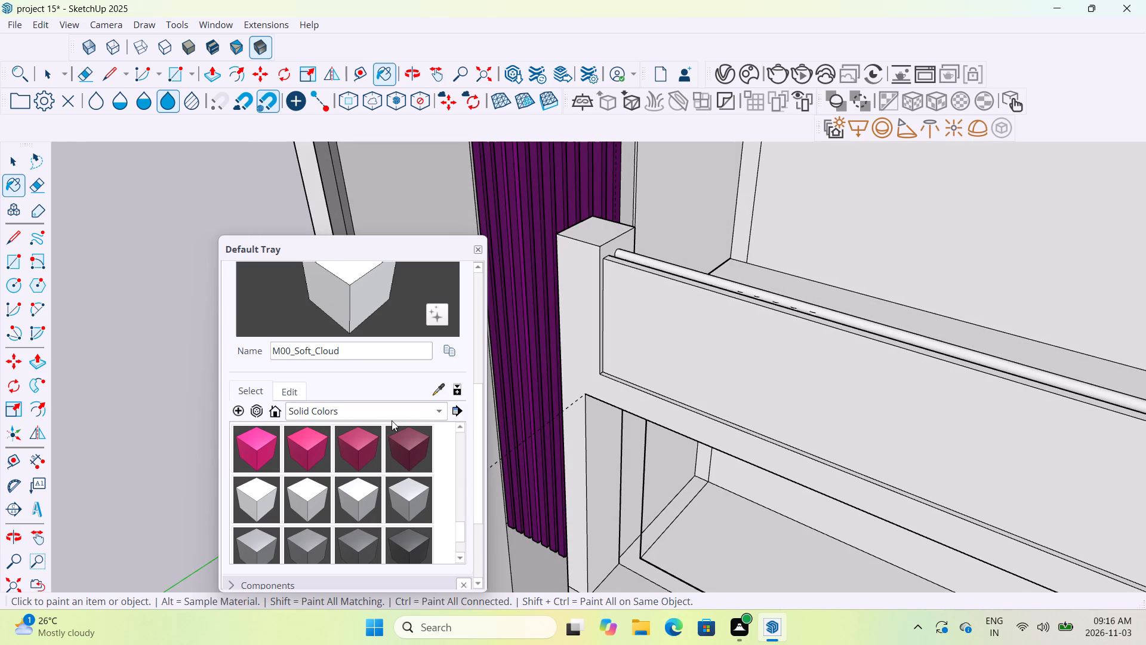
left_click(819, 355)
left_click(842, 327)
Paint the magenta strip at the foot of the wall beside the purple slatted screen with M00_Soft_Cloud.
middle_click_drag(845, 328, 631, 404)
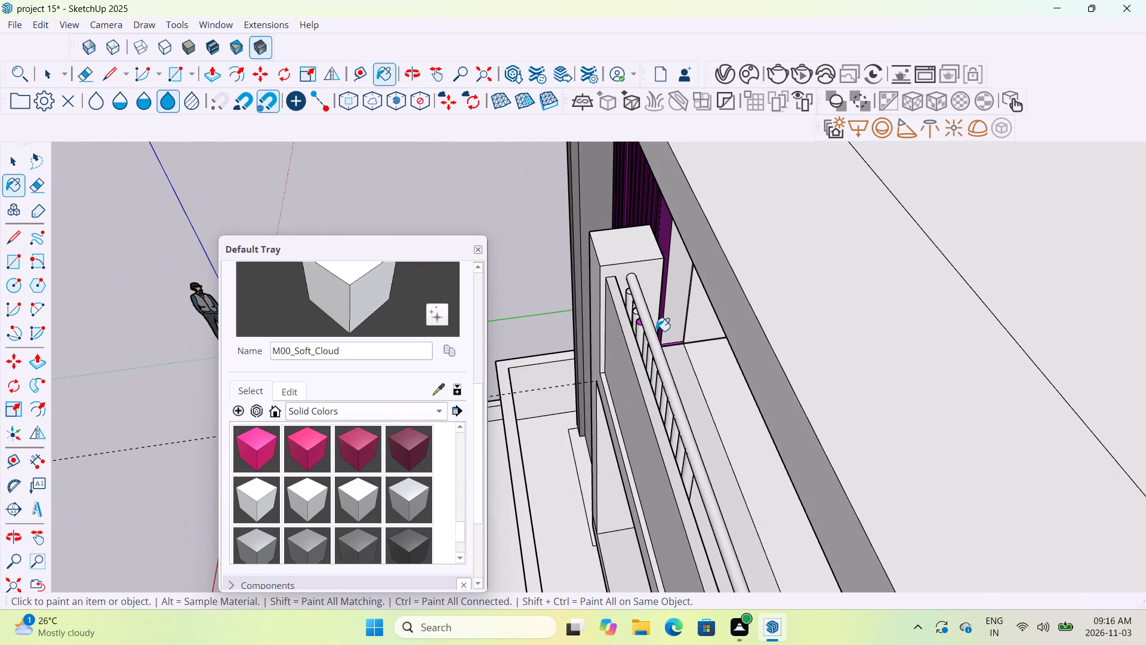
scroll(688, 331, "up", 8)
scroll(686, 328, "down", 1)
scroll(686, 328, "up", 3)
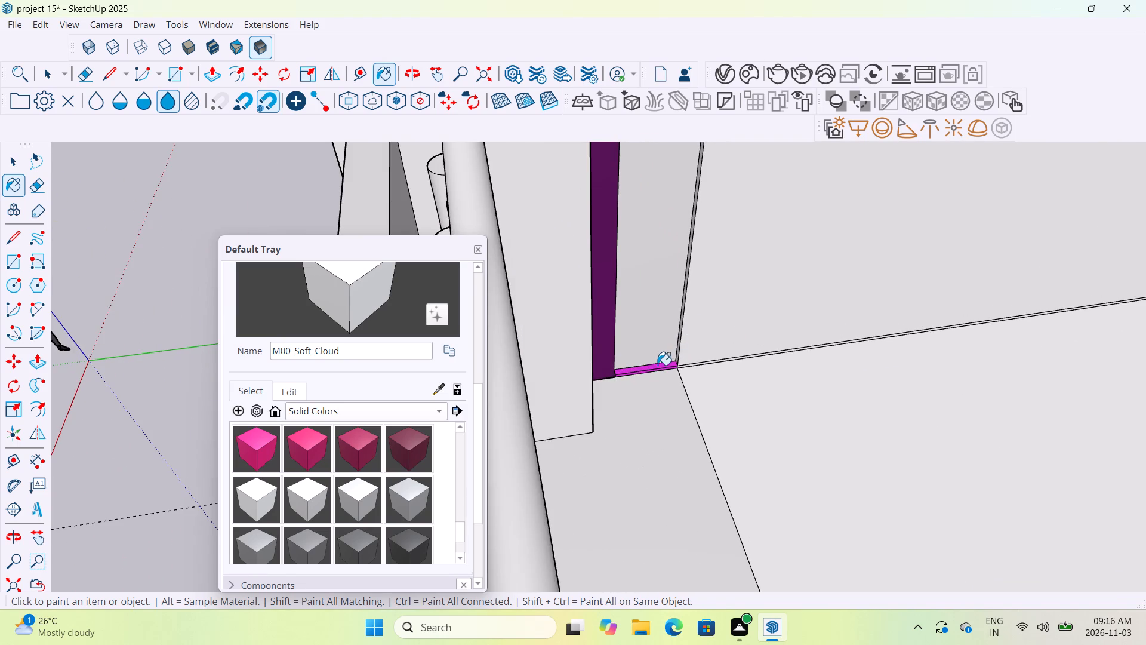
left_click(657, 366)
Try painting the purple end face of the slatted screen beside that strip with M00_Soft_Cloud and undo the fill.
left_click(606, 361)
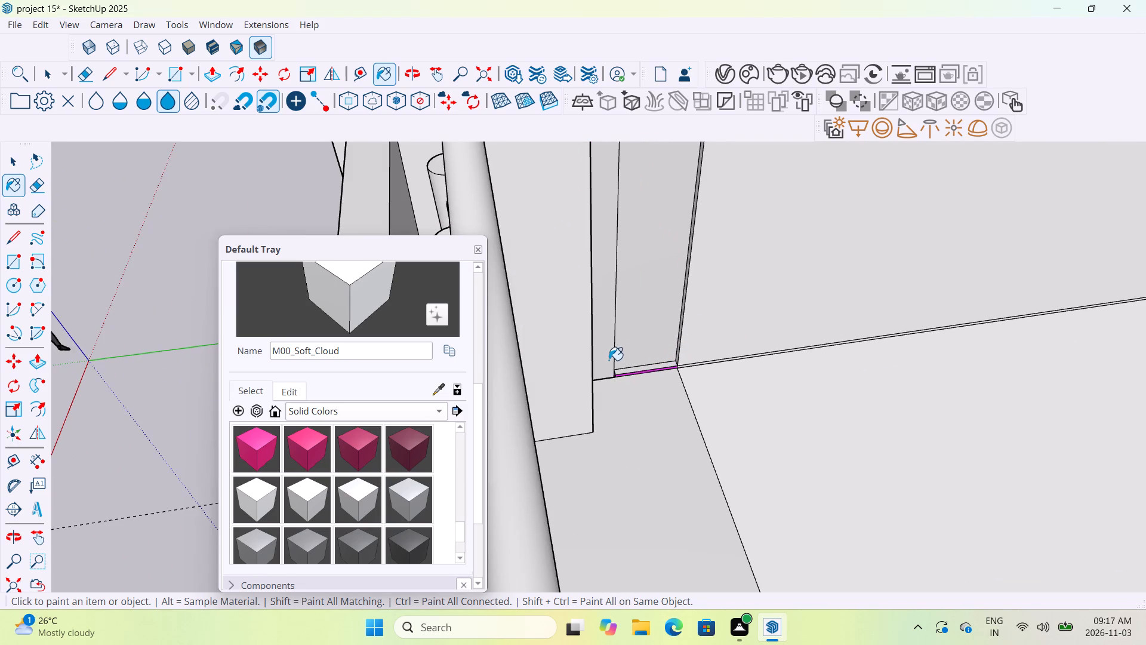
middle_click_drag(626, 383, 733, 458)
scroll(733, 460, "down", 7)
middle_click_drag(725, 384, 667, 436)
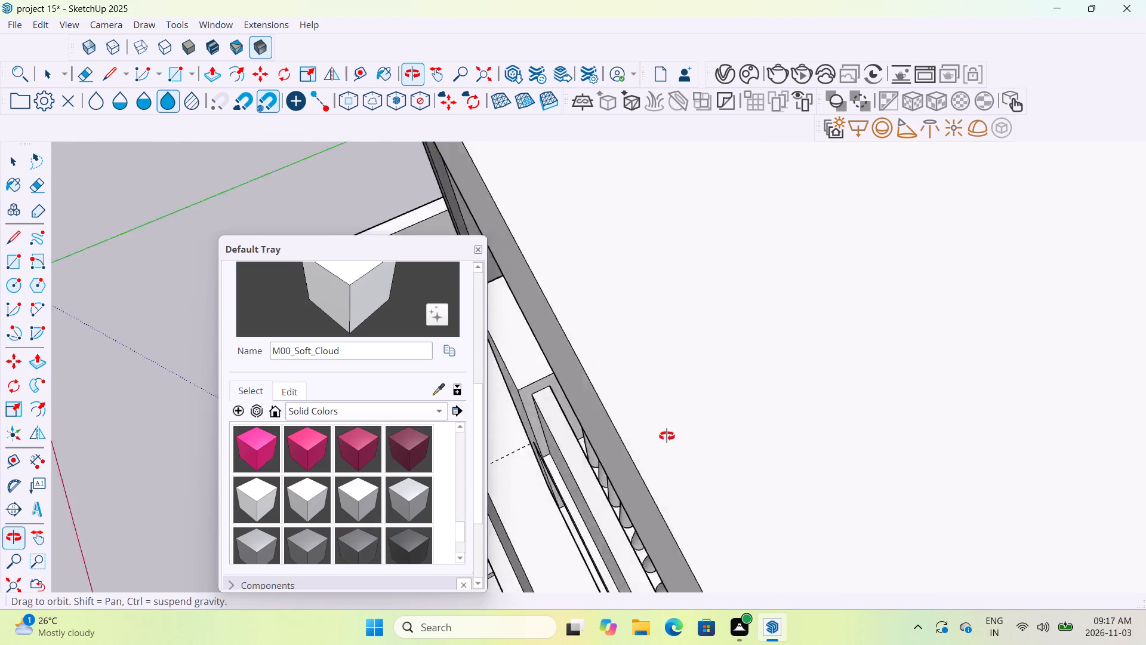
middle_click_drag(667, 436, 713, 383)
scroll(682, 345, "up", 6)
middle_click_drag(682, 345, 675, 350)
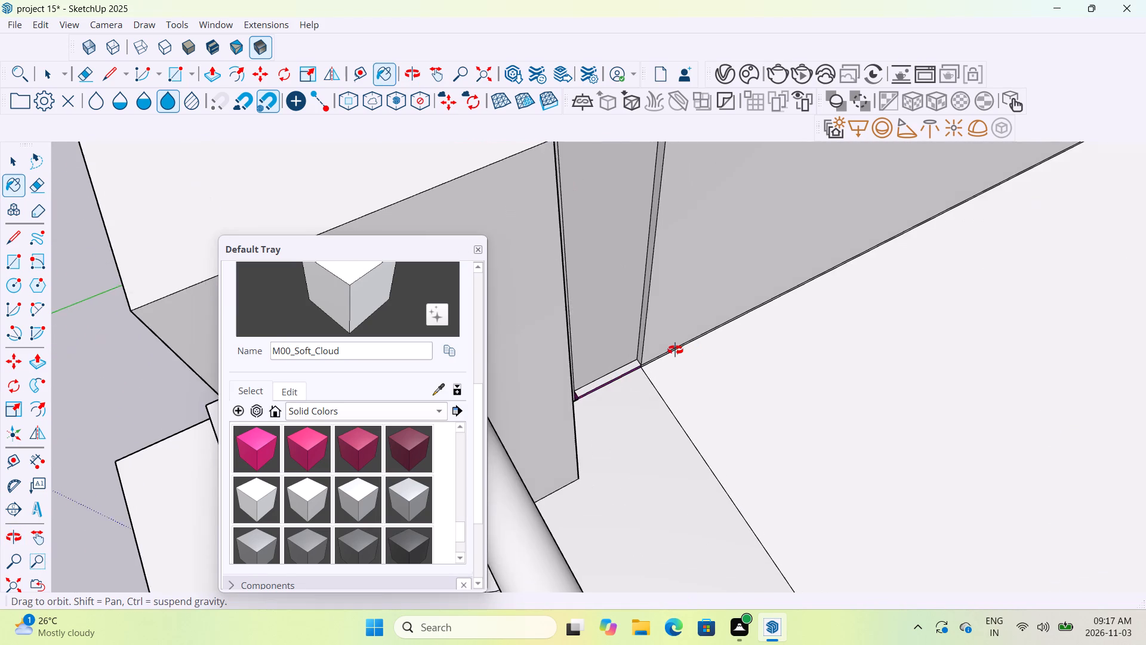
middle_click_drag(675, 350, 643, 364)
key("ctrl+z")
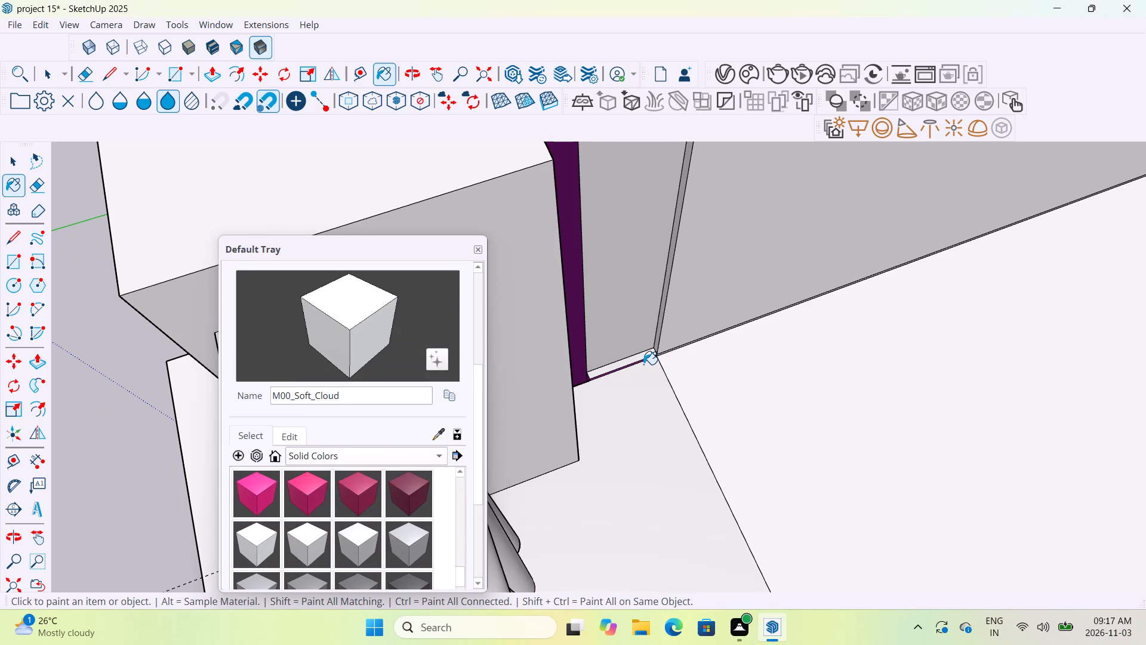
Paint the close-up faces at the slatted screen's end, next to the balcony wall, with M00_Soft_Cloud.
scroll(618, 367, "up", 6)
middle_click_drag(617, 365, 621, 423)
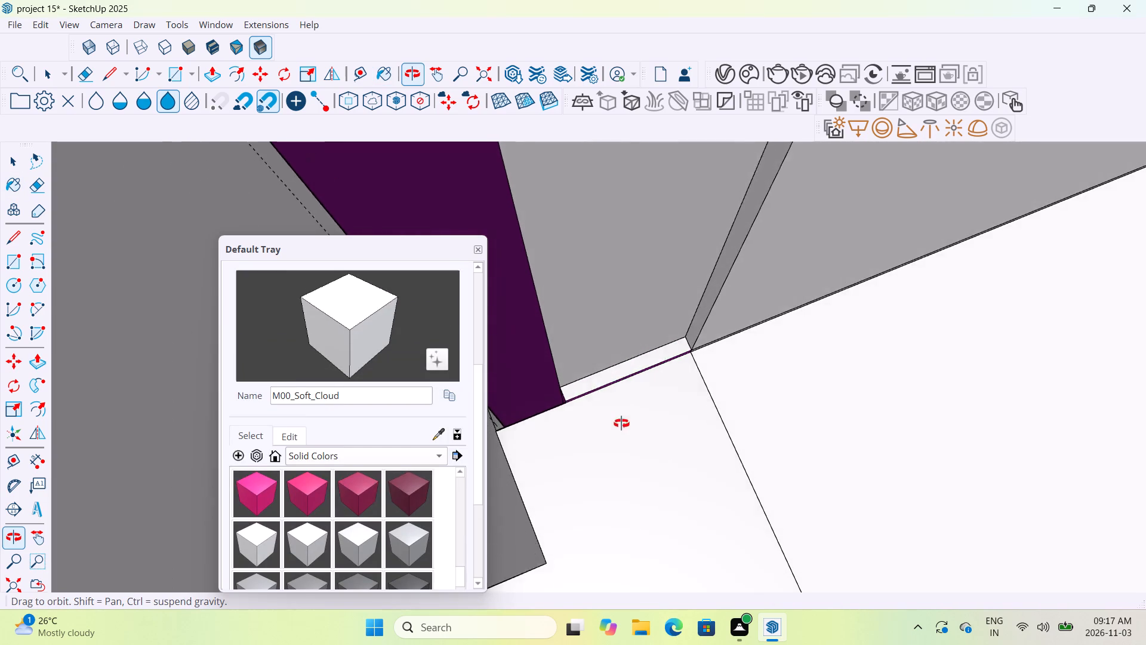
middle_click_drag(621, 423, 797, 433)
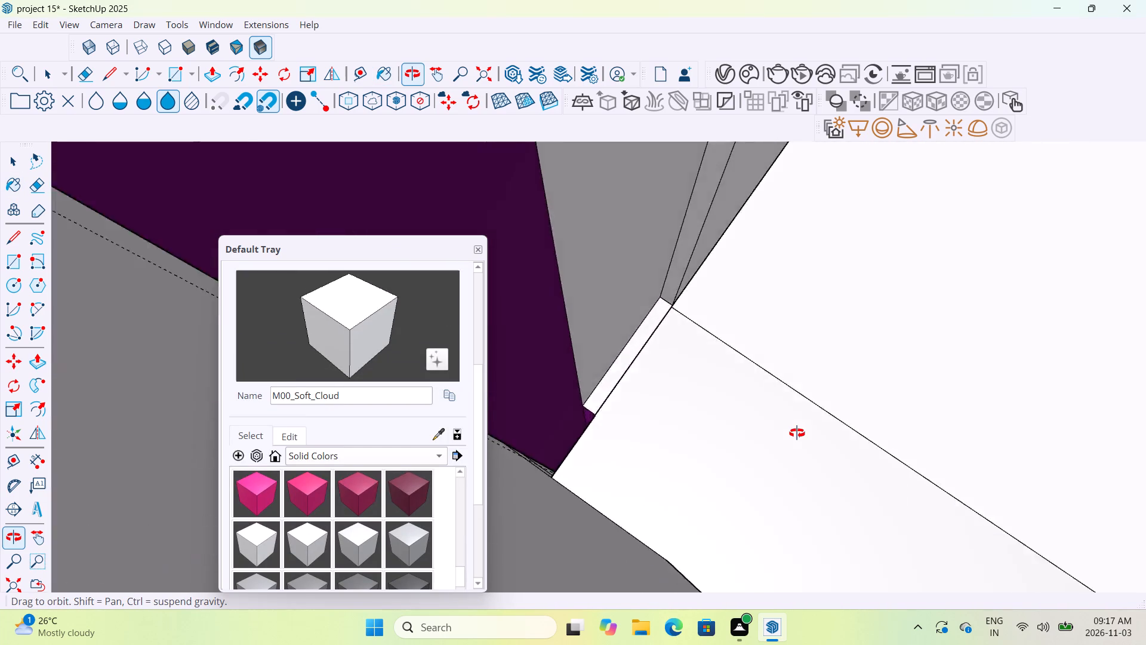
middle_click_drag(797, 433, 840, 469)
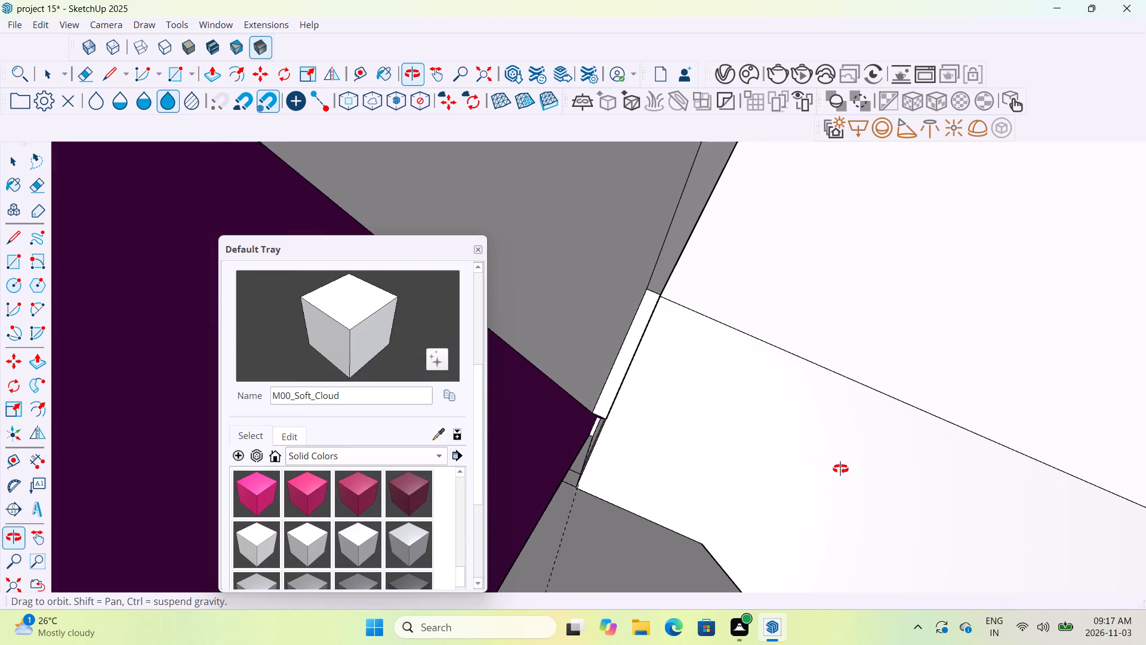
middle_click_drag(840, 469, 927, 444)
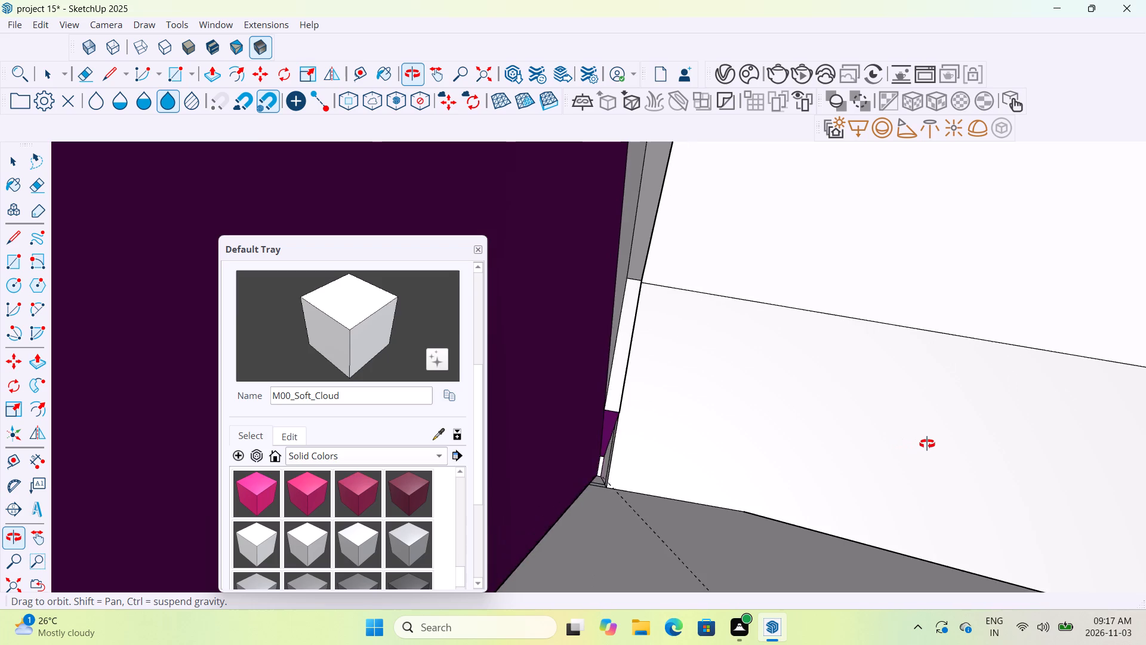
middle_click_drag(927, 444, 954, 438)
left_click(920, 408)
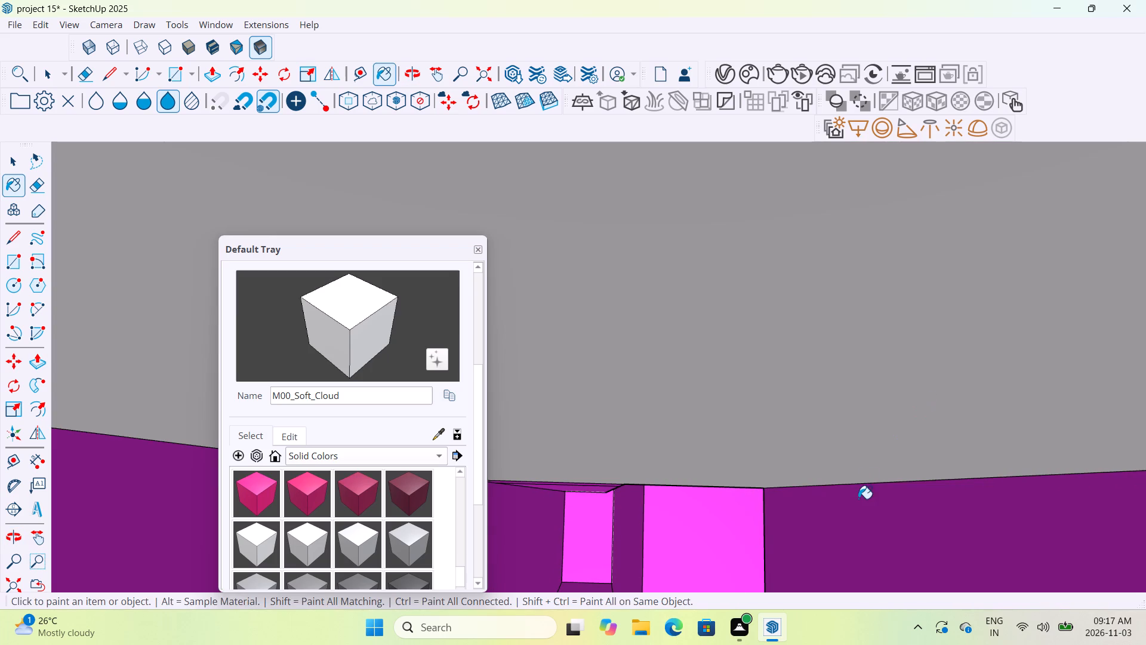
left_click(858, 502)
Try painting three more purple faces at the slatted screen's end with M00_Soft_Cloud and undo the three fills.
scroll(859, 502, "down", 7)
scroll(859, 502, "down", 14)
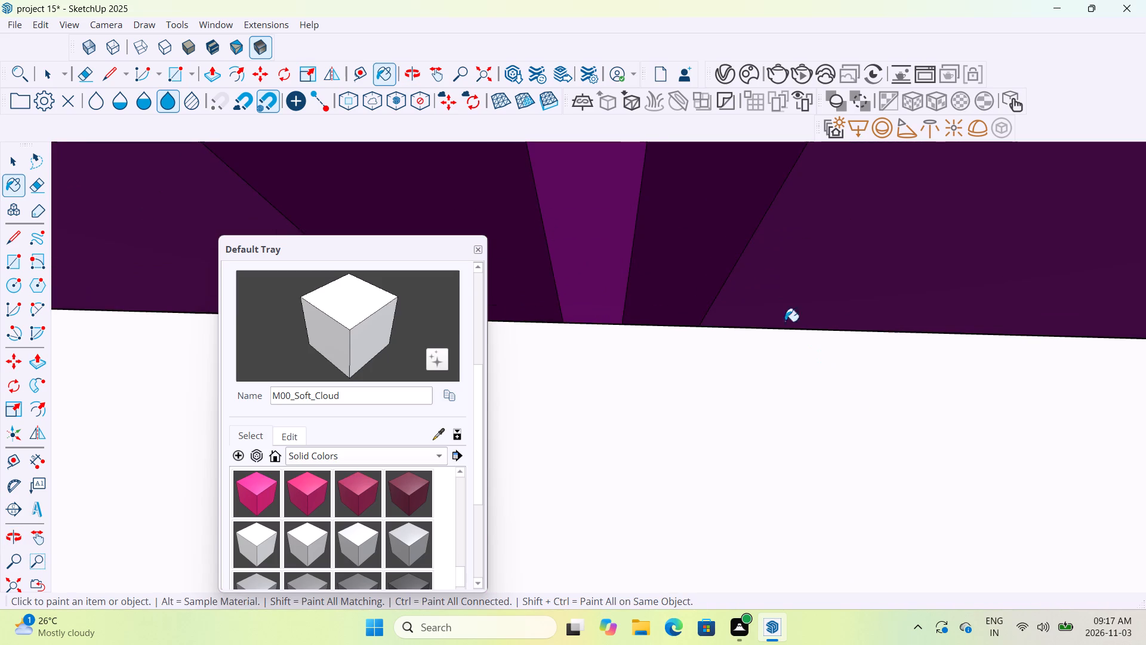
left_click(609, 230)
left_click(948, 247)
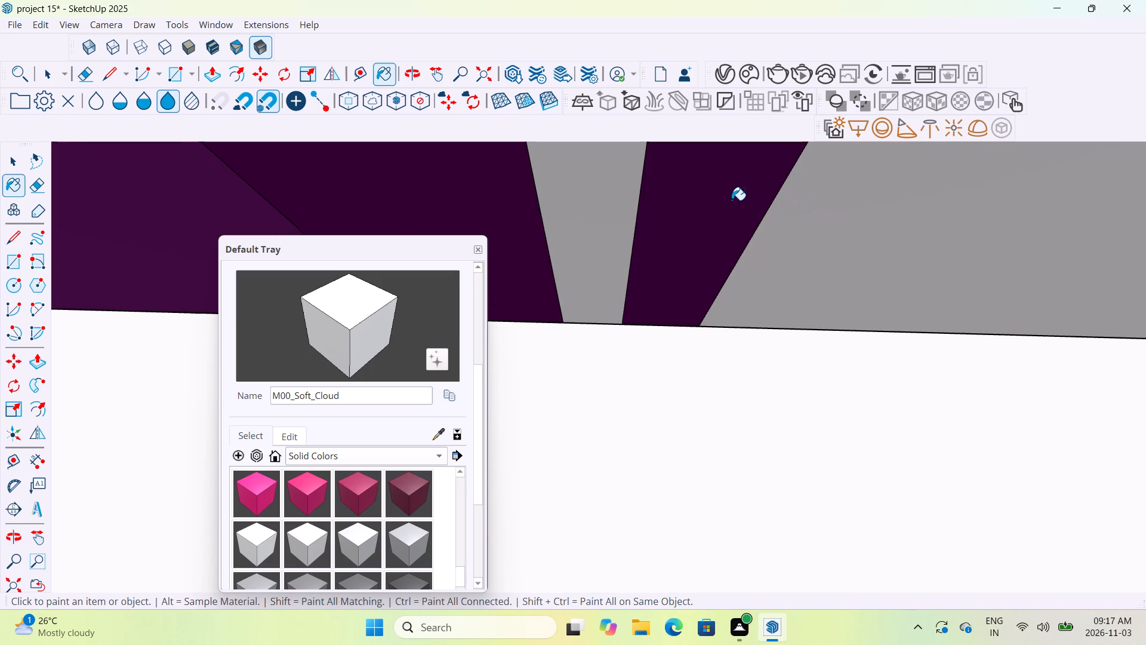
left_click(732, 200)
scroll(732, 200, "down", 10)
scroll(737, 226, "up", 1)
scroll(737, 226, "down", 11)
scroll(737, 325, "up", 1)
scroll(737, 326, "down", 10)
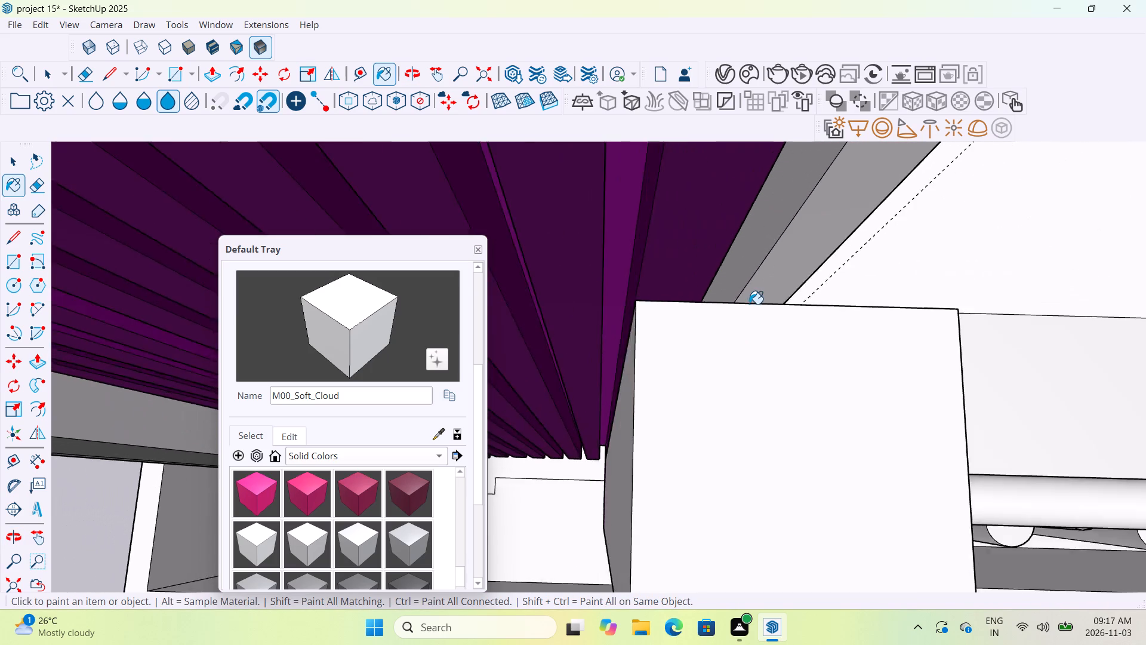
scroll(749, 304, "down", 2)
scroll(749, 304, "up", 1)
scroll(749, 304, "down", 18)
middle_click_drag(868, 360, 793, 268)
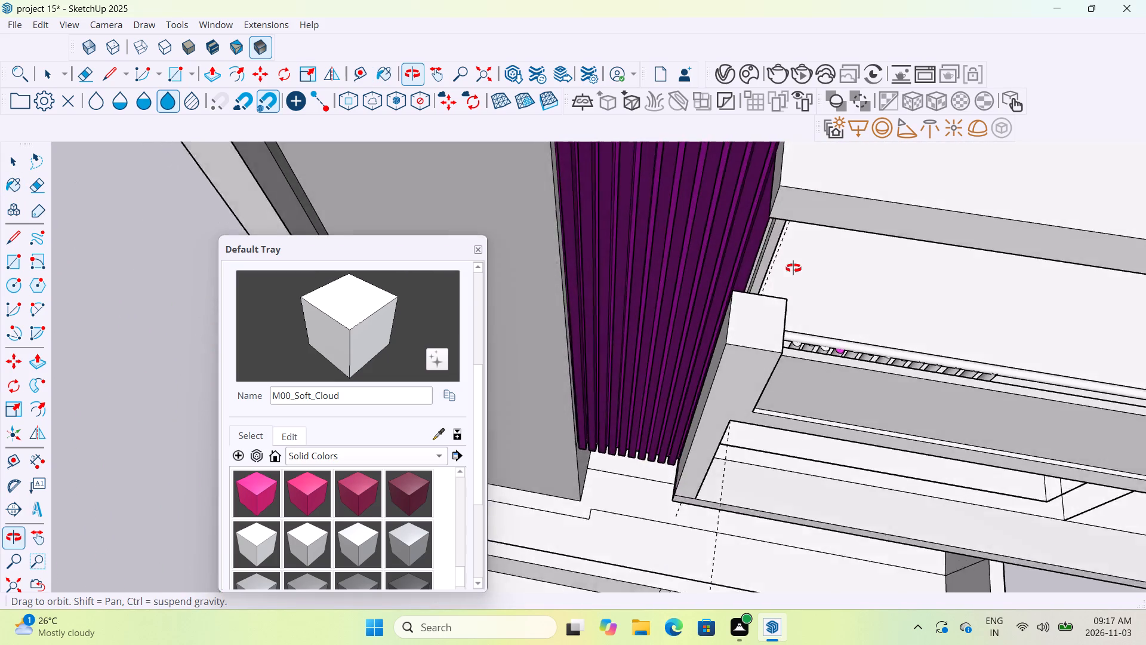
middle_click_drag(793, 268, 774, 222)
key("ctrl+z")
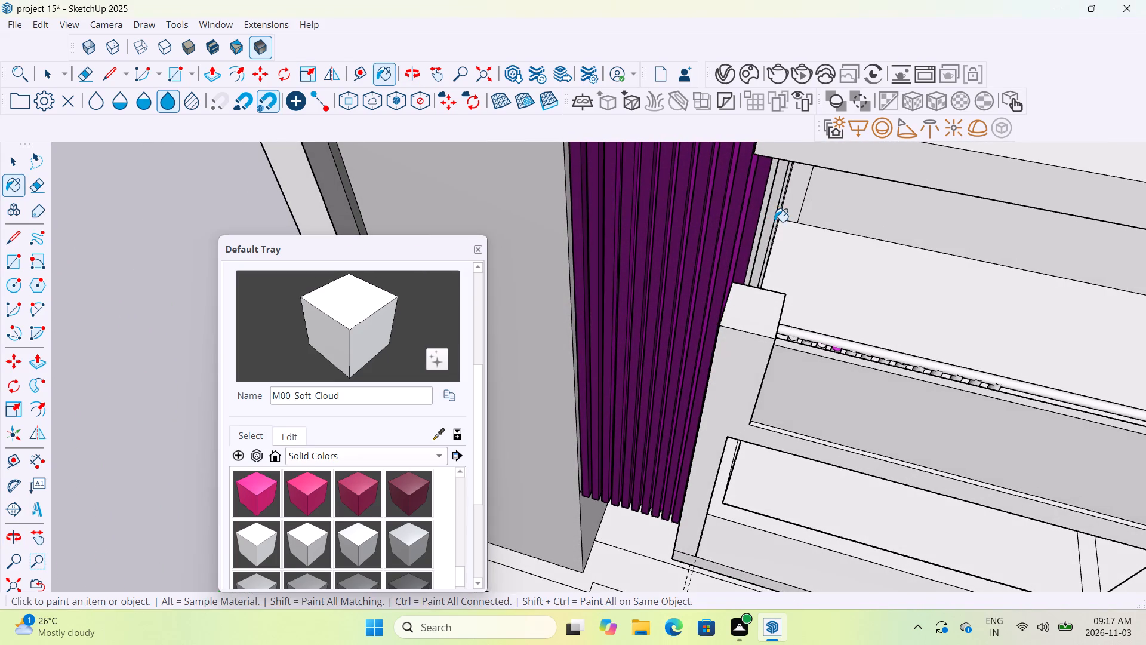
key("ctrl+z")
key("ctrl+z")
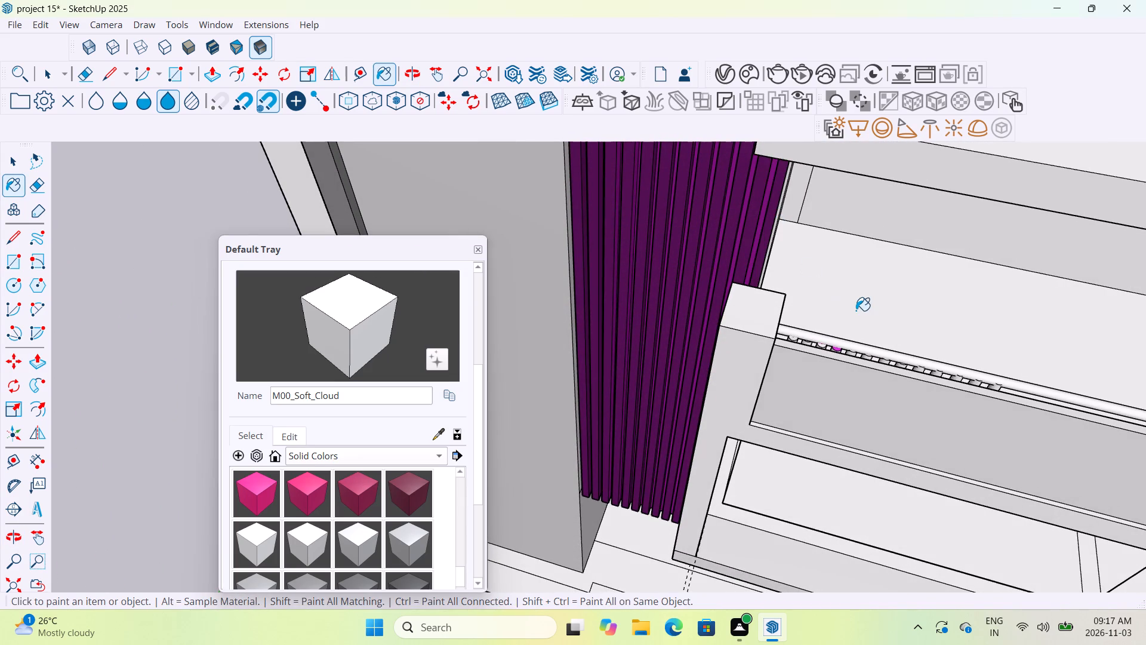
Paint the magenta baluster top beneath the balcony handrail with M00_Soft_Cloud and undo the last two changes.
scroll(857, 311, "up", 6)
left_click(814, 397)
left_click(814, 403)
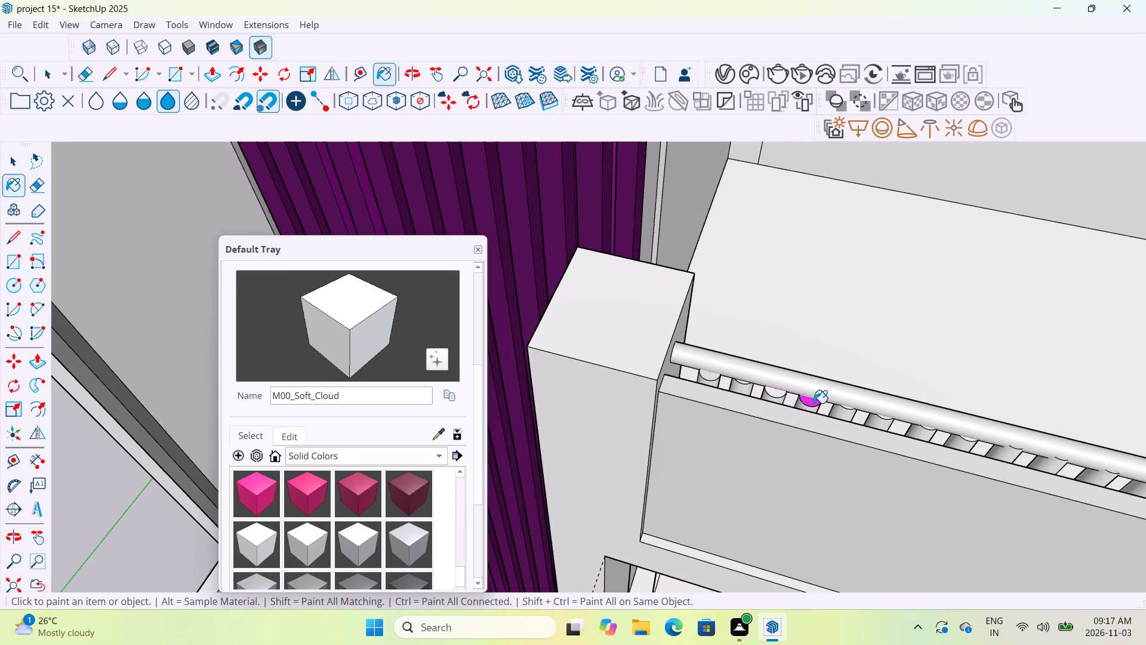
scroll(812, 404, "up", 6)
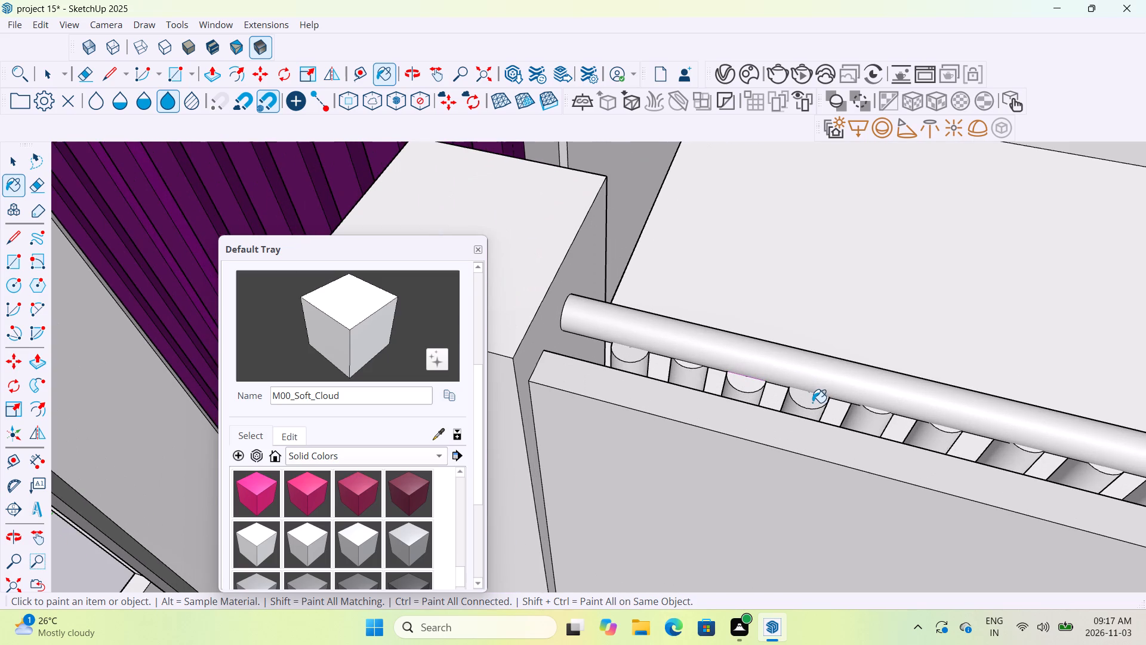
key("ctrl+z")
key("ctrl+z")
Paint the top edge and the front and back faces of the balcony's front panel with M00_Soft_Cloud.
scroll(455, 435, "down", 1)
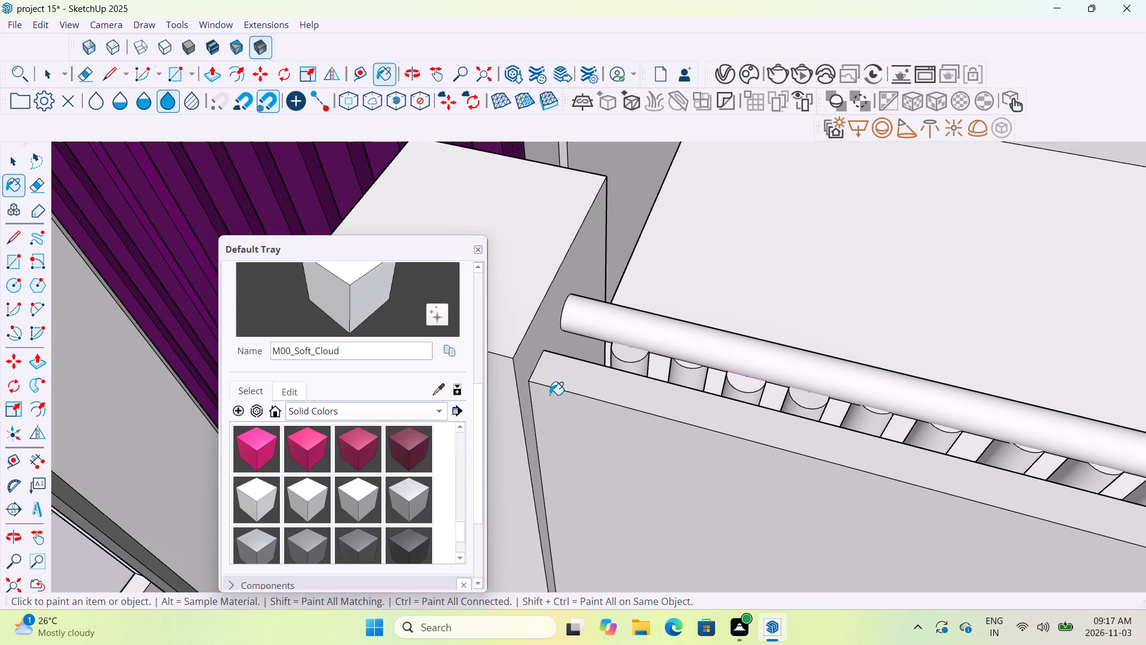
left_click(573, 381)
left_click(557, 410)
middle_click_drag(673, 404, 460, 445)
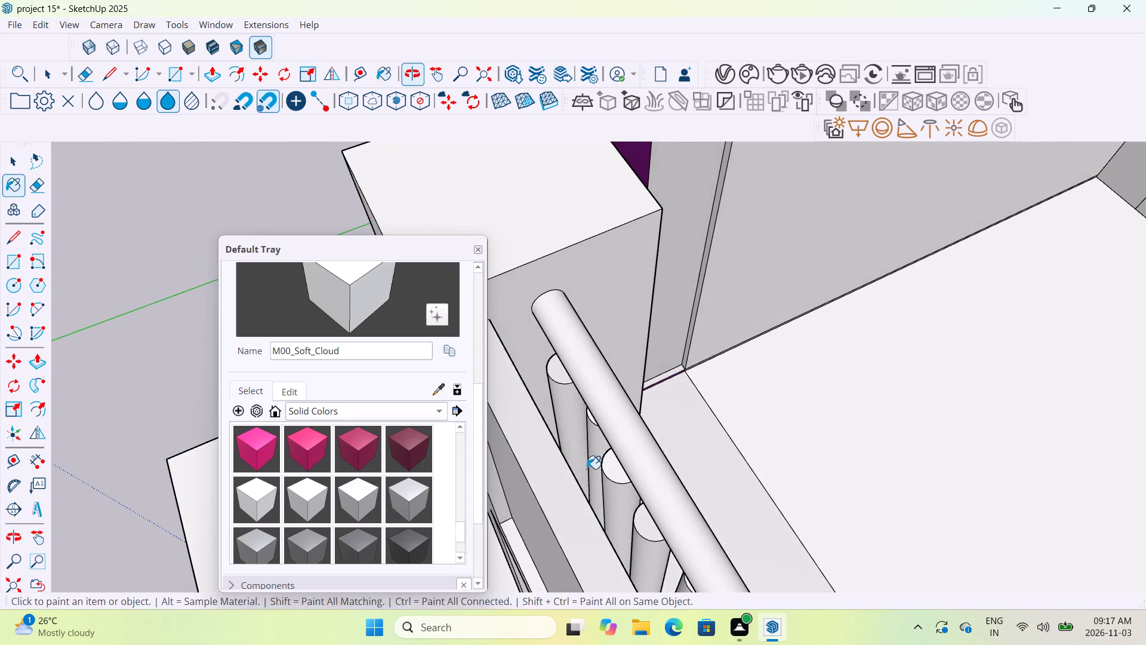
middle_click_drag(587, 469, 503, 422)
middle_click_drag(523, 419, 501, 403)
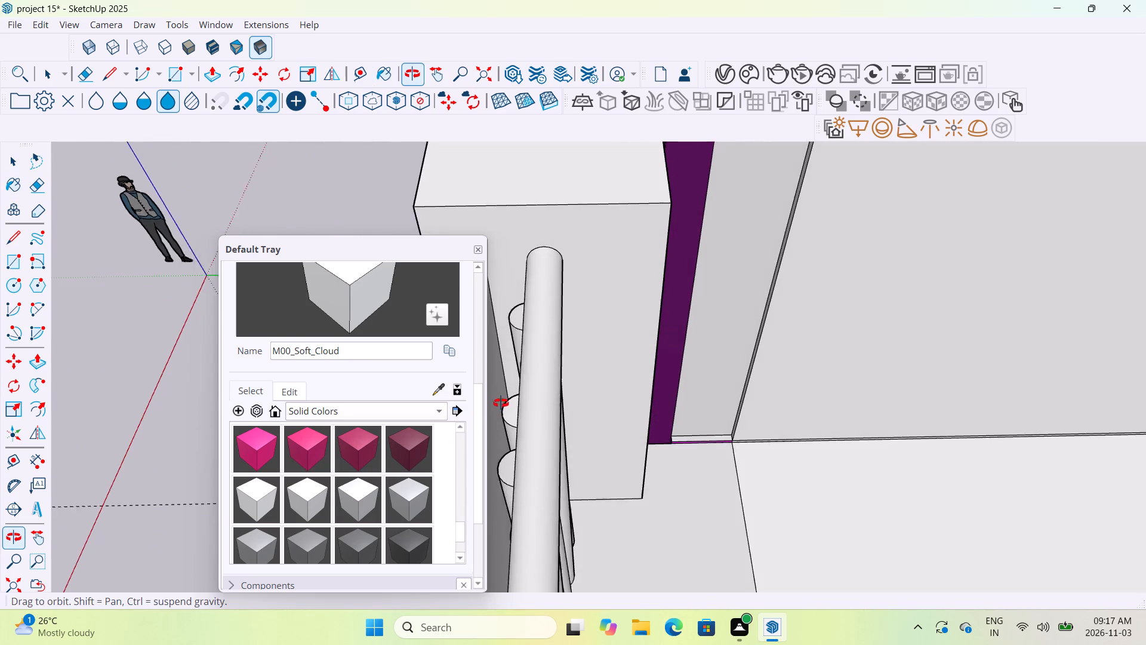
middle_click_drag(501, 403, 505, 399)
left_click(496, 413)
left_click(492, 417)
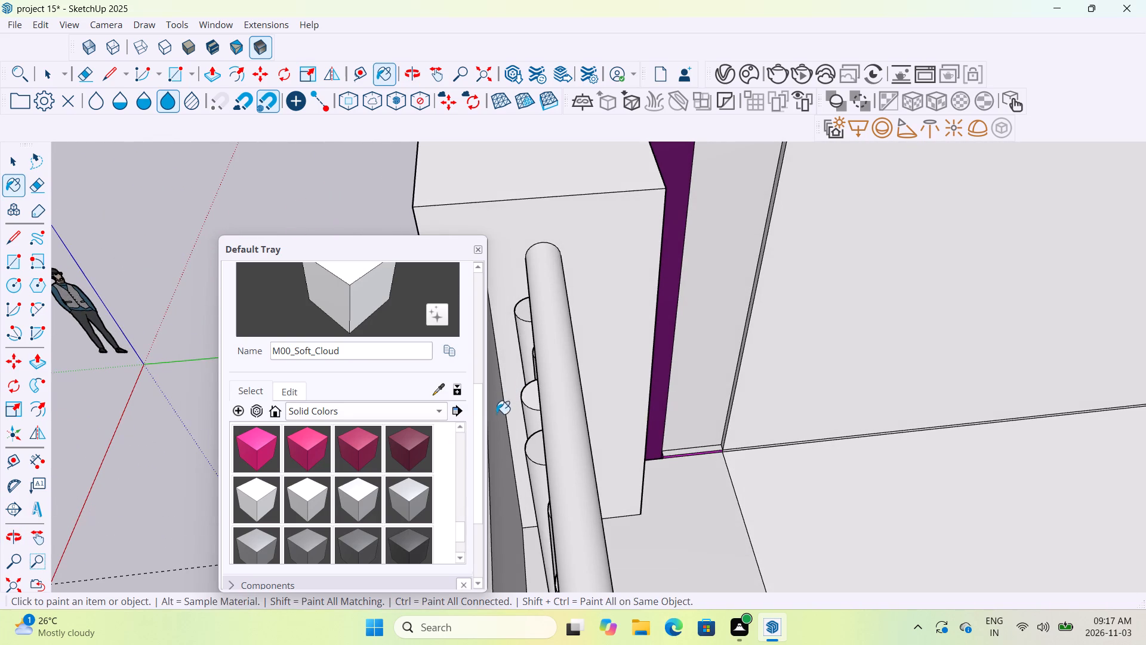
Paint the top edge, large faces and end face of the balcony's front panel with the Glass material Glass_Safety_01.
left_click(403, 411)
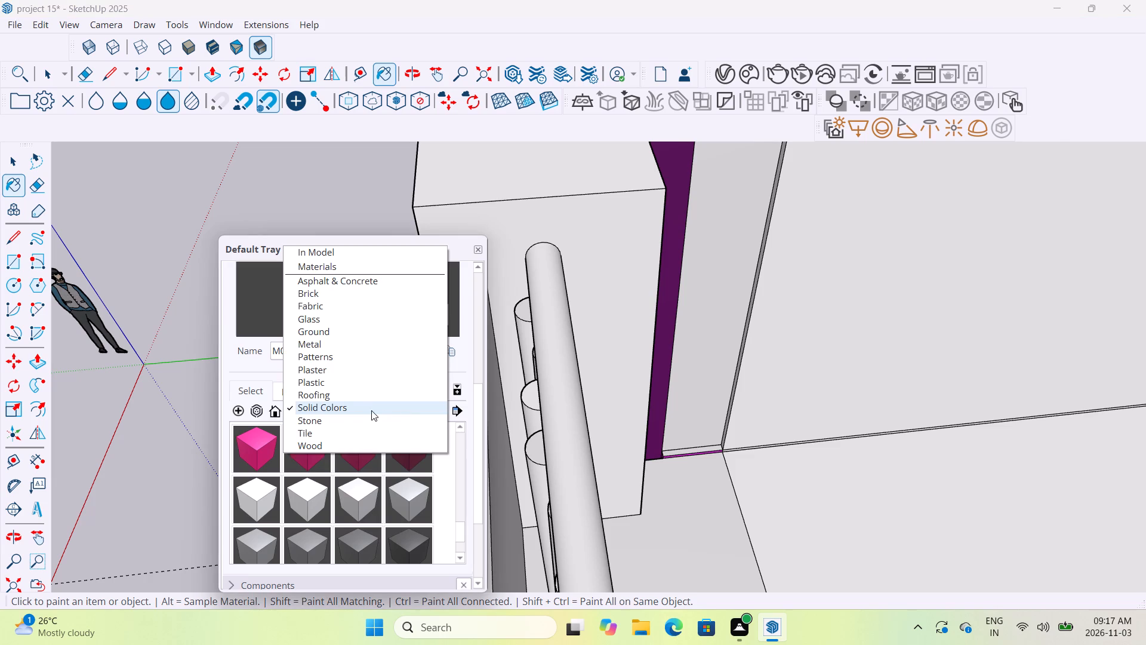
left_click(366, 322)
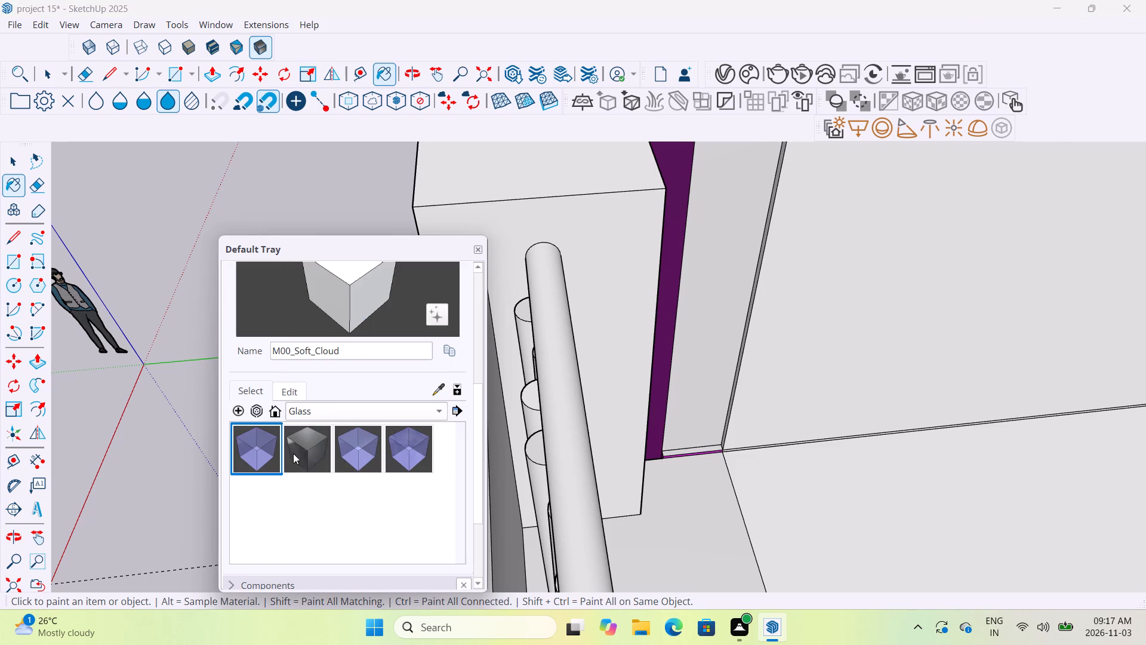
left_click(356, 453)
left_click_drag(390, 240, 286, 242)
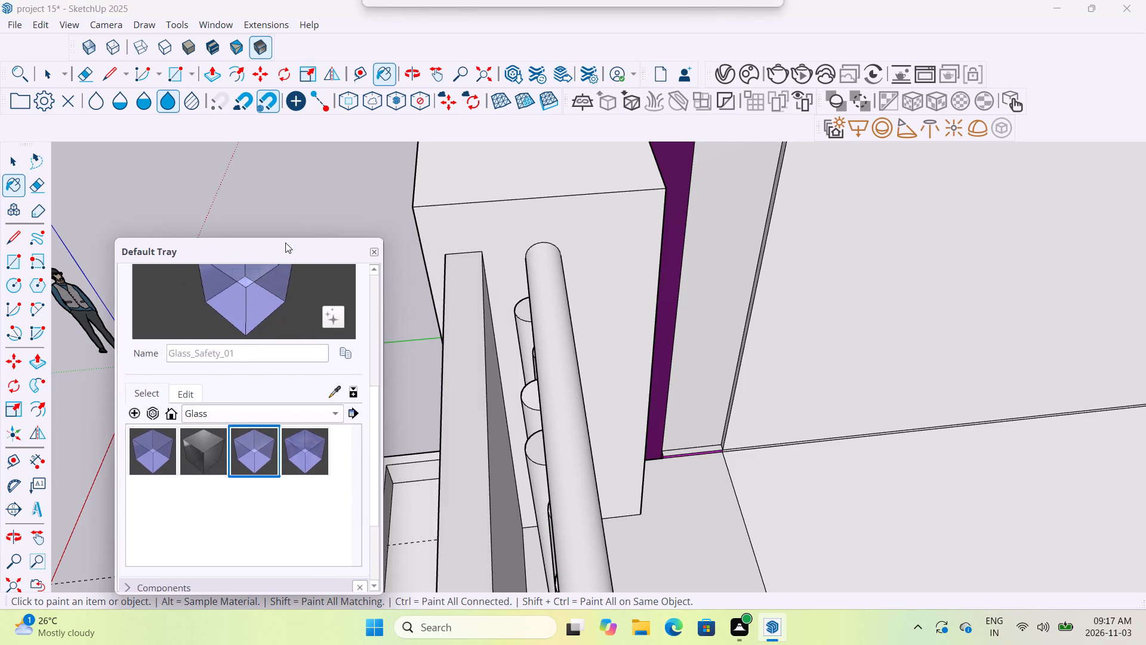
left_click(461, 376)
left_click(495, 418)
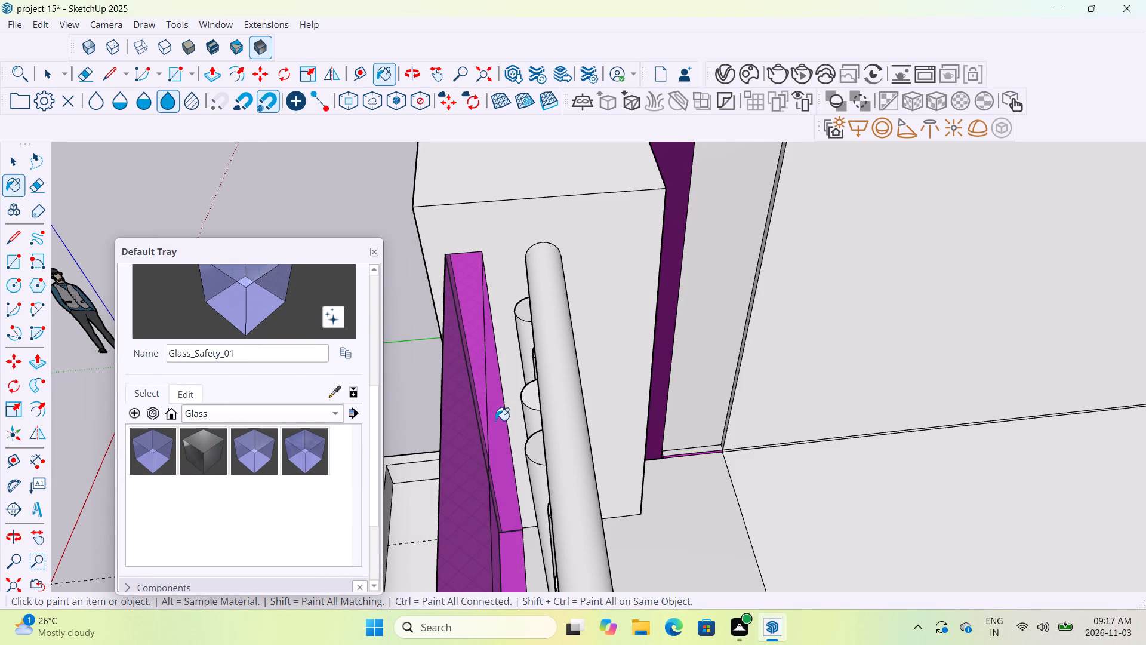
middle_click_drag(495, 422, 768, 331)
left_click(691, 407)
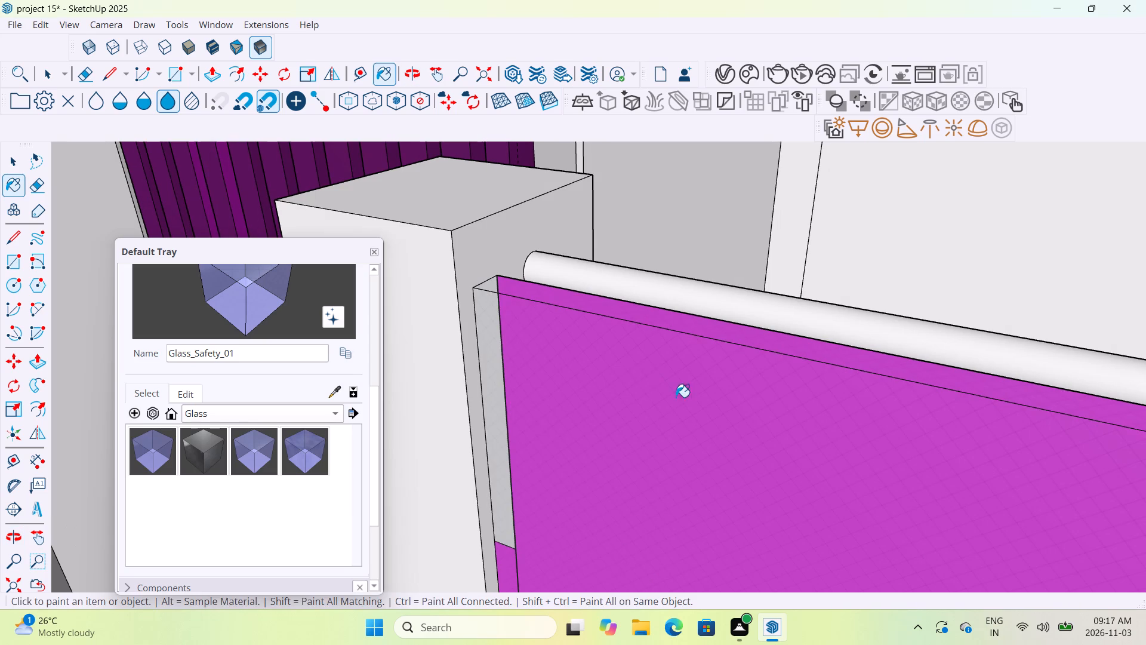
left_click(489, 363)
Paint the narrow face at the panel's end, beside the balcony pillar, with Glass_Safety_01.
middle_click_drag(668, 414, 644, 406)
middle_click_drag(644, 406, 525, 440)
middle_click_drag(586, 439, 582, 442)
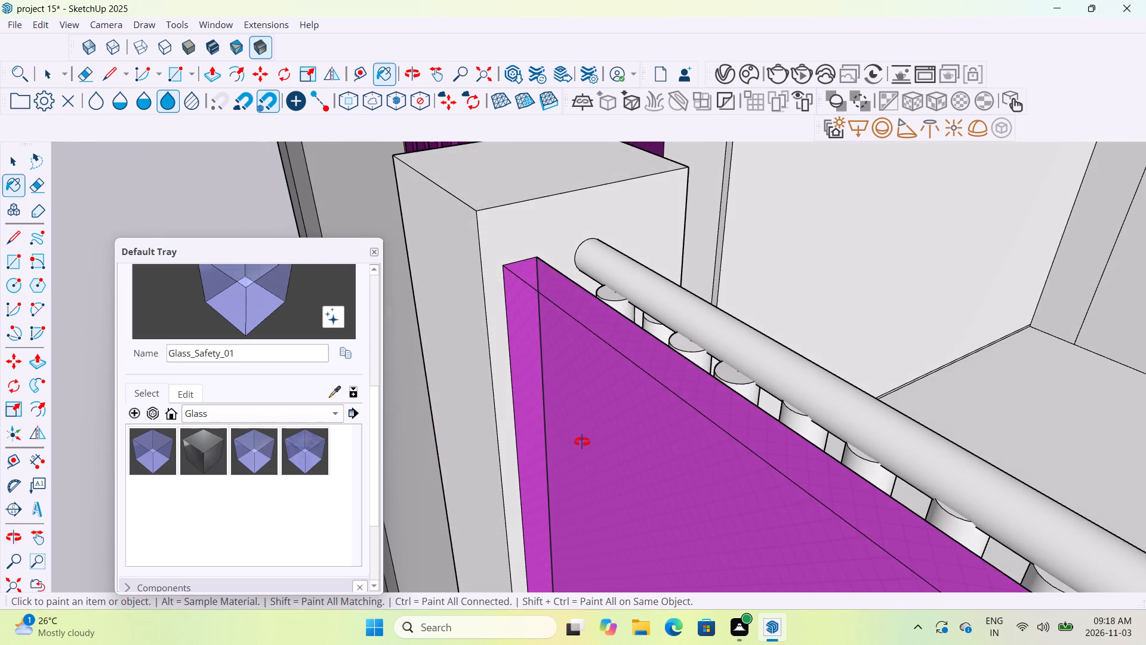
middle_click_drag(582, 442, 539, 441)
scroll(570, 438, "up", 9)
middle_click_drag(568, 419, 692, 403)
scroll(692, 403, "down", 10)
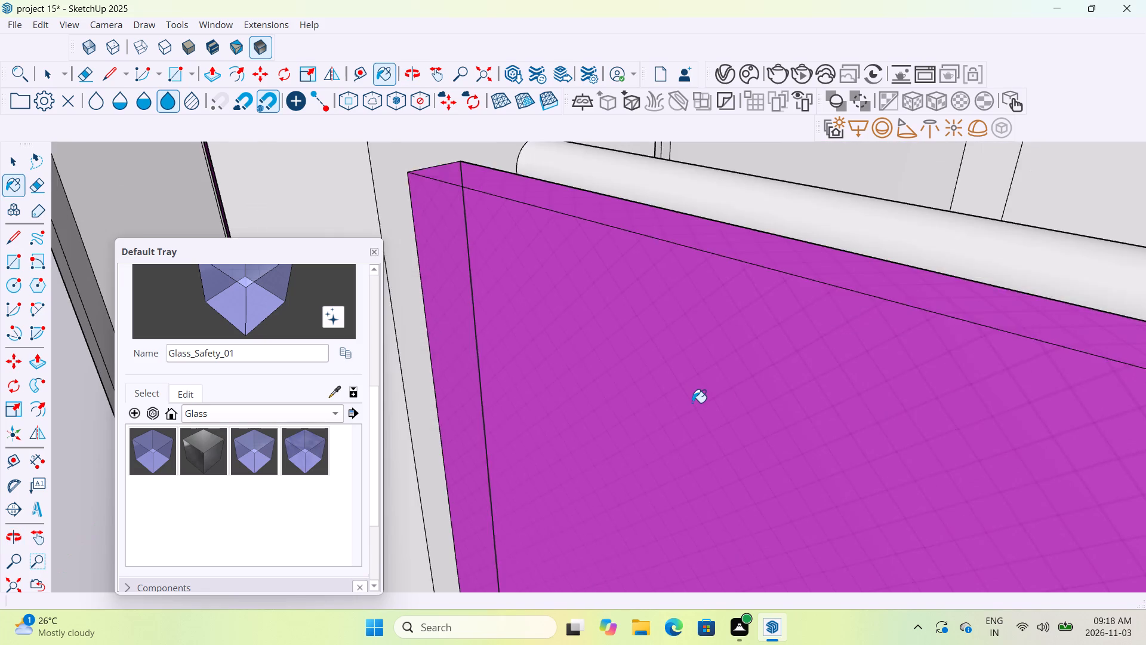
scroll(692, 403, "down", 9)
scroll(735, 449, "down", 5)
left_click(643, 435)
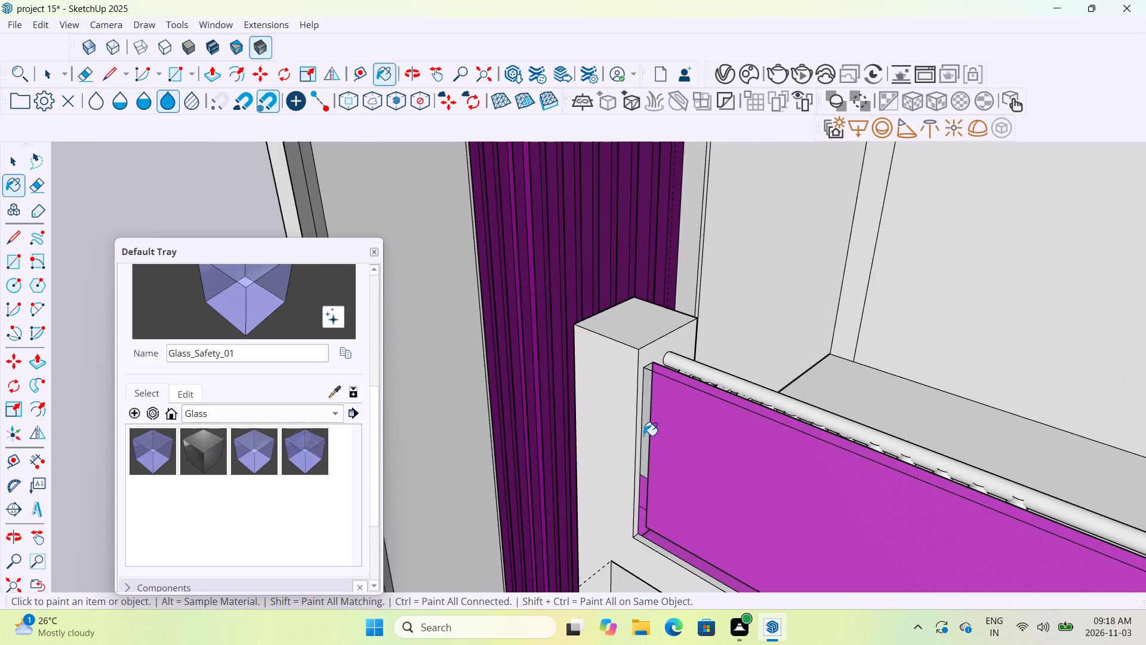
Examine the glass-painted balcony panel and its lower edge from the front.
middle_click_drag(649, 435, 774, 370)
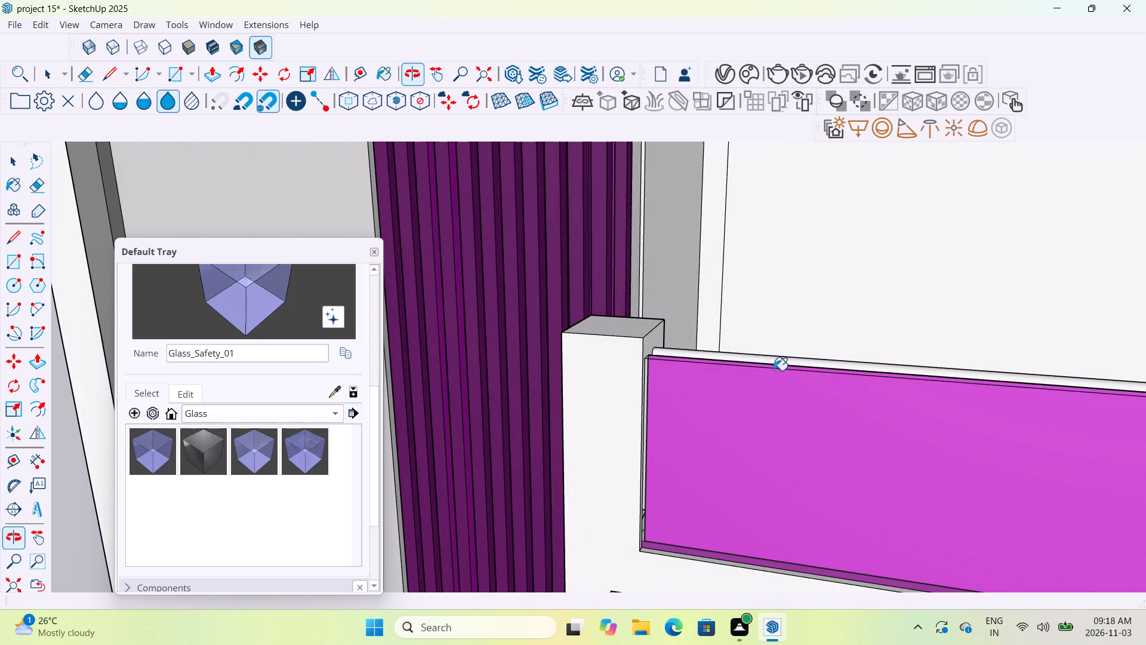
scroll(734, 425, "down", 11)
middle_click_drag(899, 552, 912, 533)
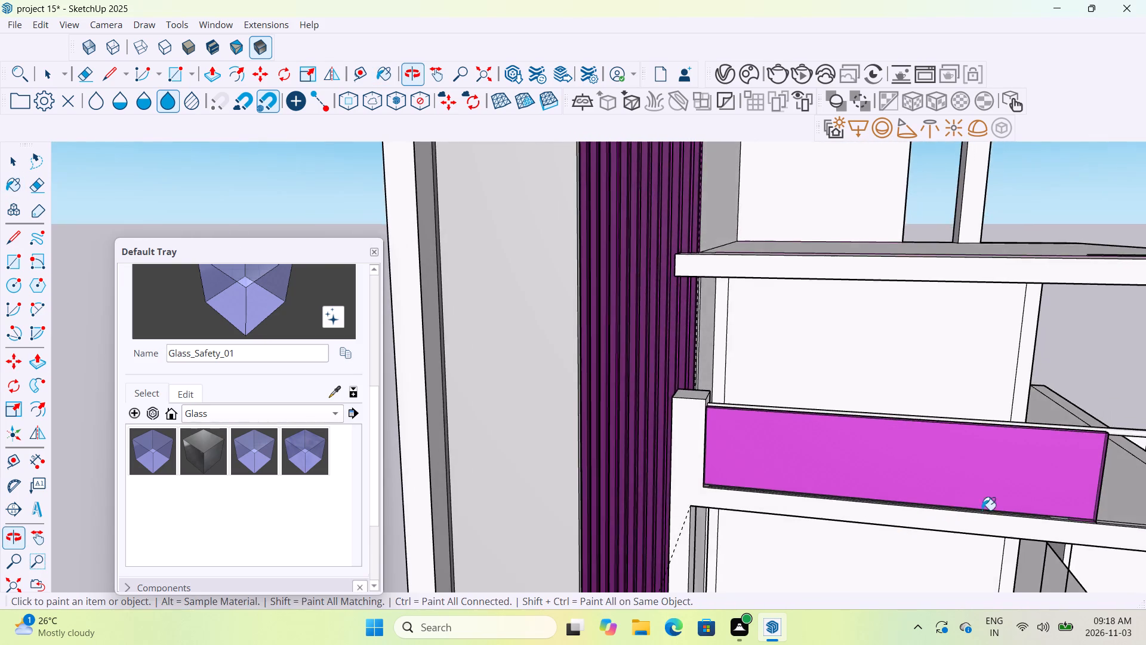
scroll(989, 500, "up", 4)
scroll(1039, 509, "up", 4)
middle_click_drag(1039, 509, 1042, 566)
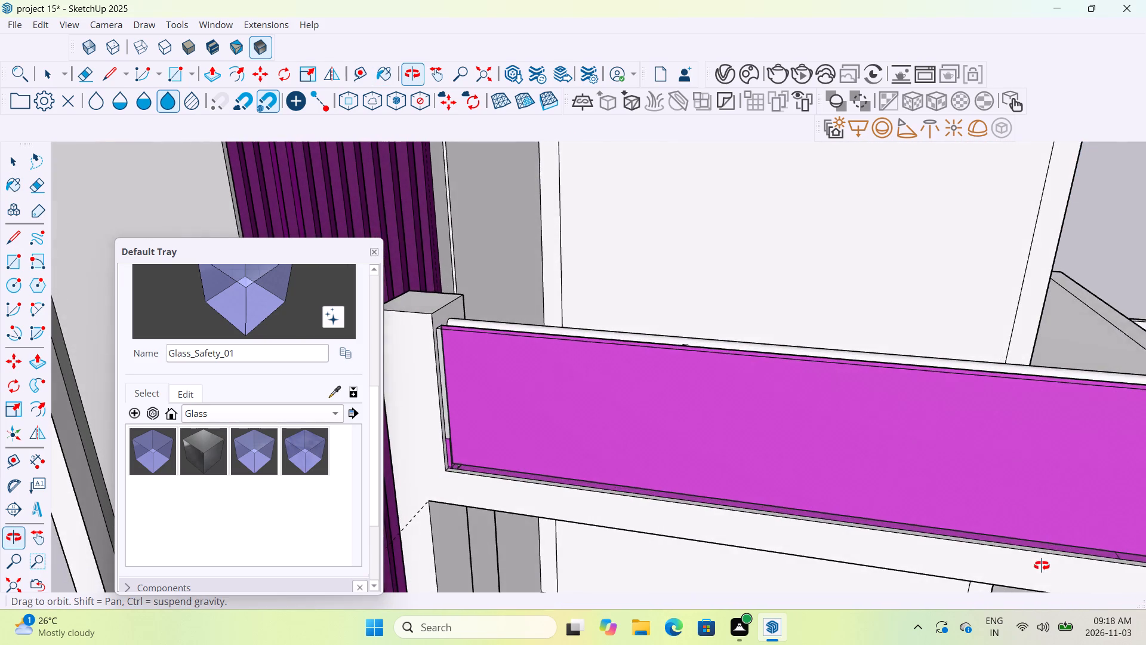
middle_click_drag(1042, 566, 1040, 563)
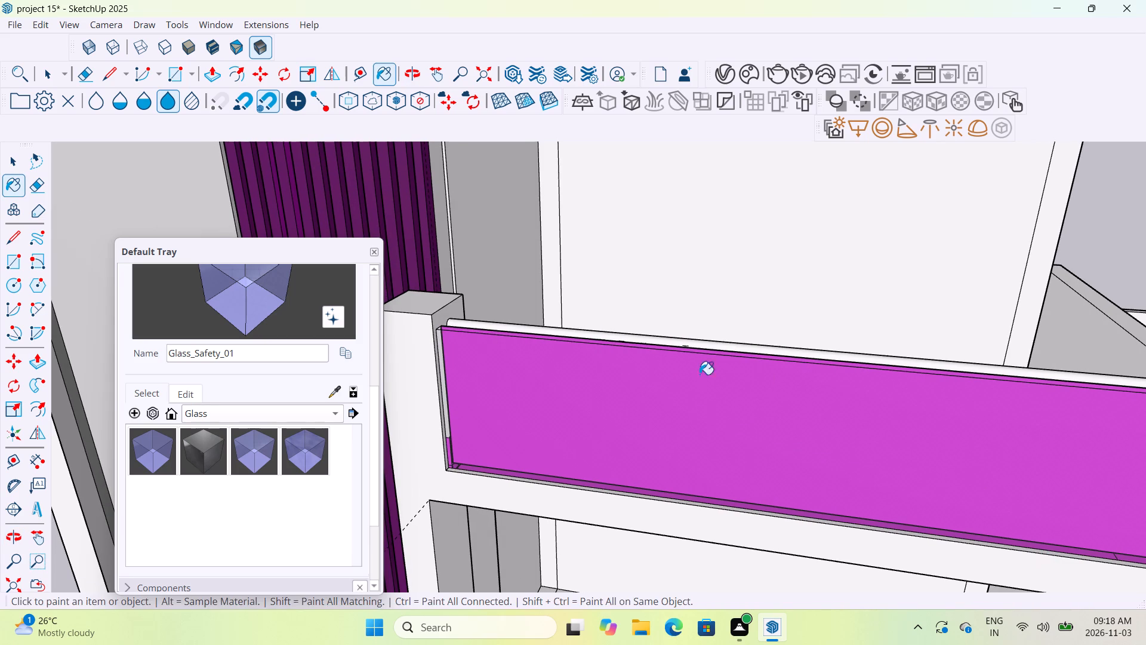
Repaint the balcony's front panel with M00_Soft_Cloud from Solid Colors, undoing the single-face fills and filling all connected faces at once.
left_click(337, 415)
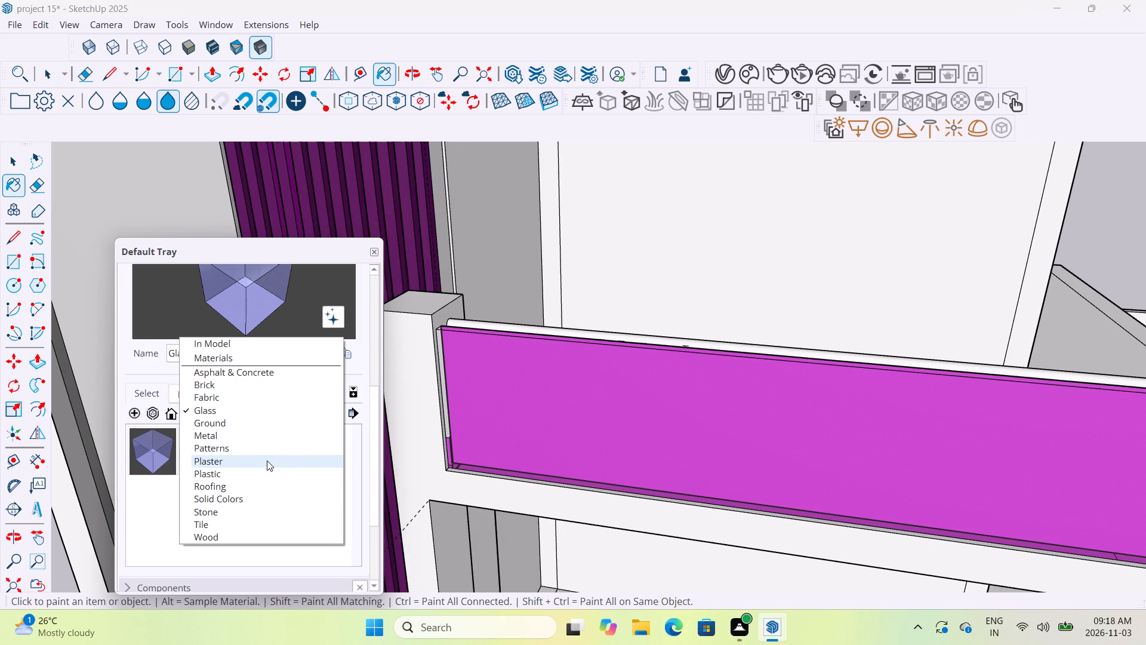
left_click(252, 496)
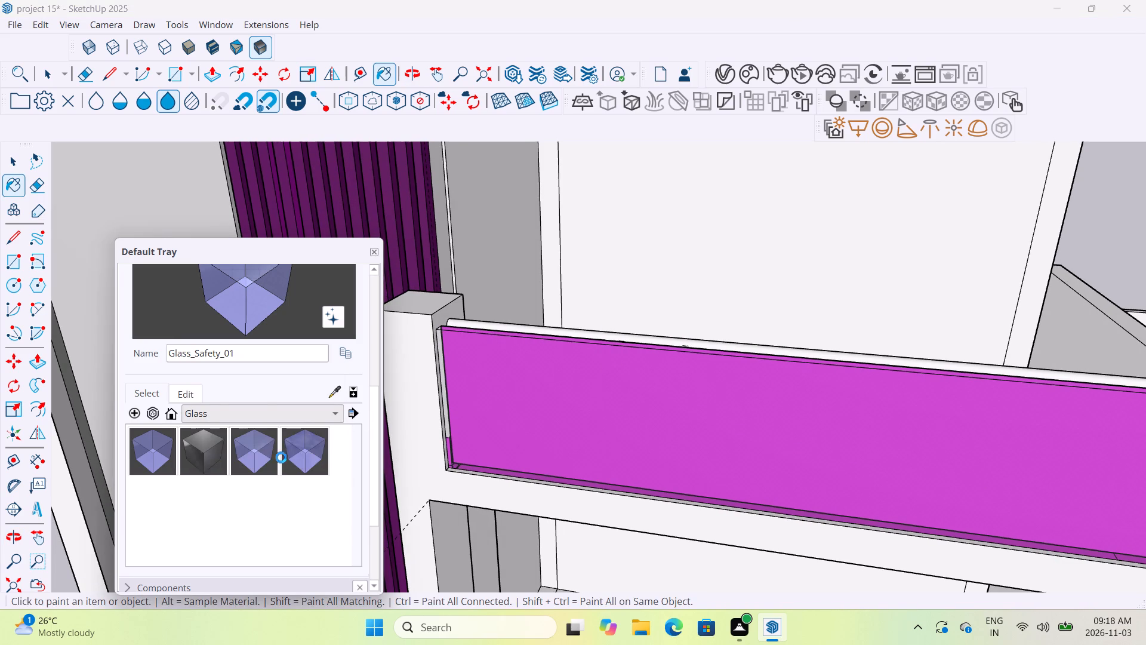
scroll(246, 470, "down", 14)
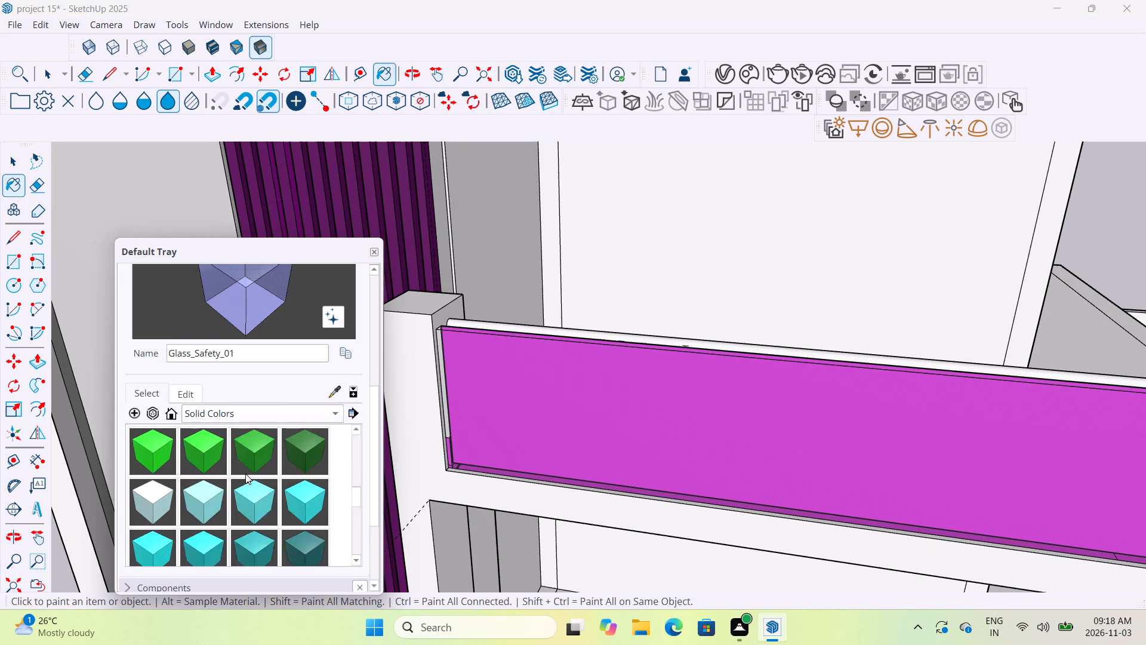
scroll(245, 474, "down", 14)
scroll(189, 414, "up", 2)
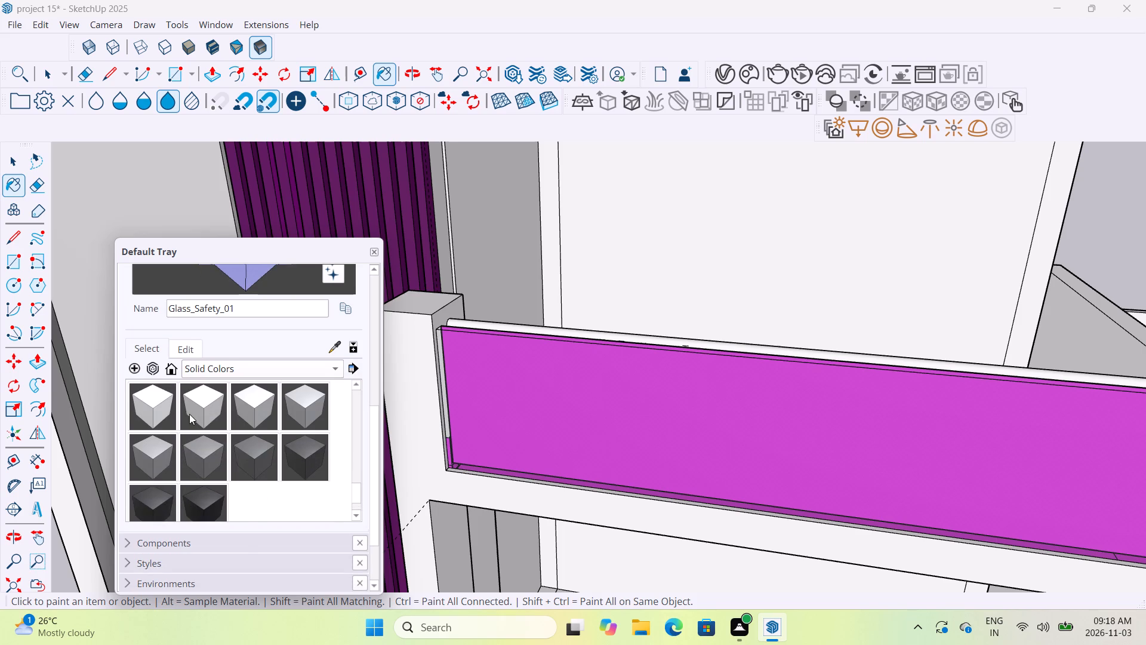
left_click(158, 407)
left_click(502, 411)
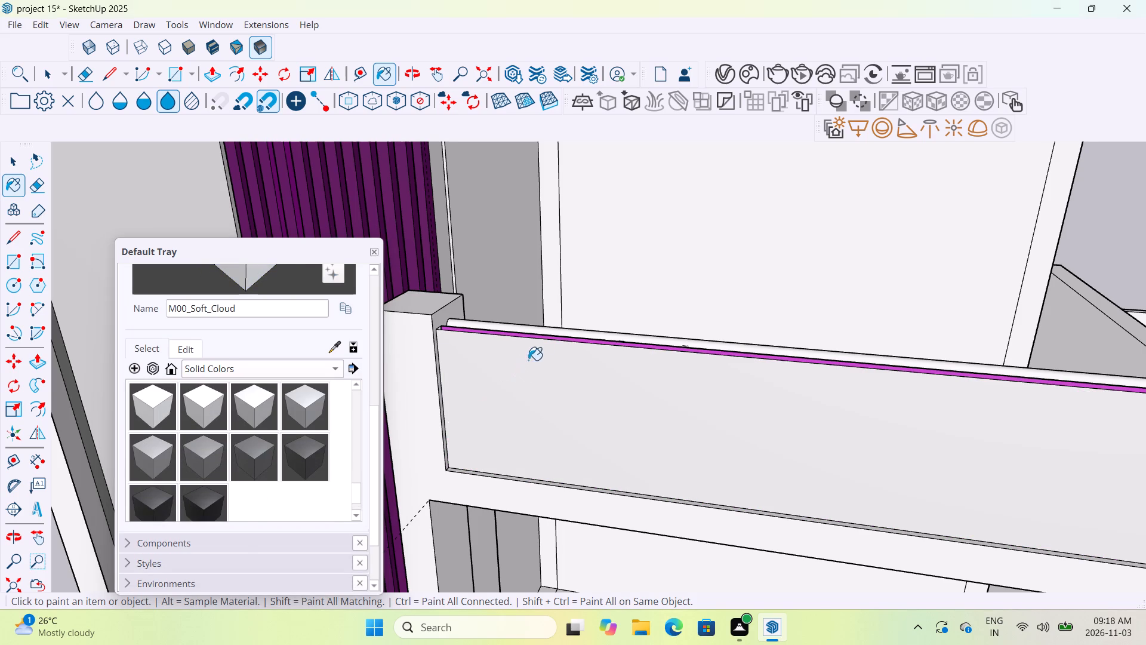
left_click(544, 337)
middle_click_drag(553, 357, 559, 505)
middle_click_drag(548, 396, 525, 514)
middle_click_drag(522, 457, 597, 355)
key("ctrl+z")
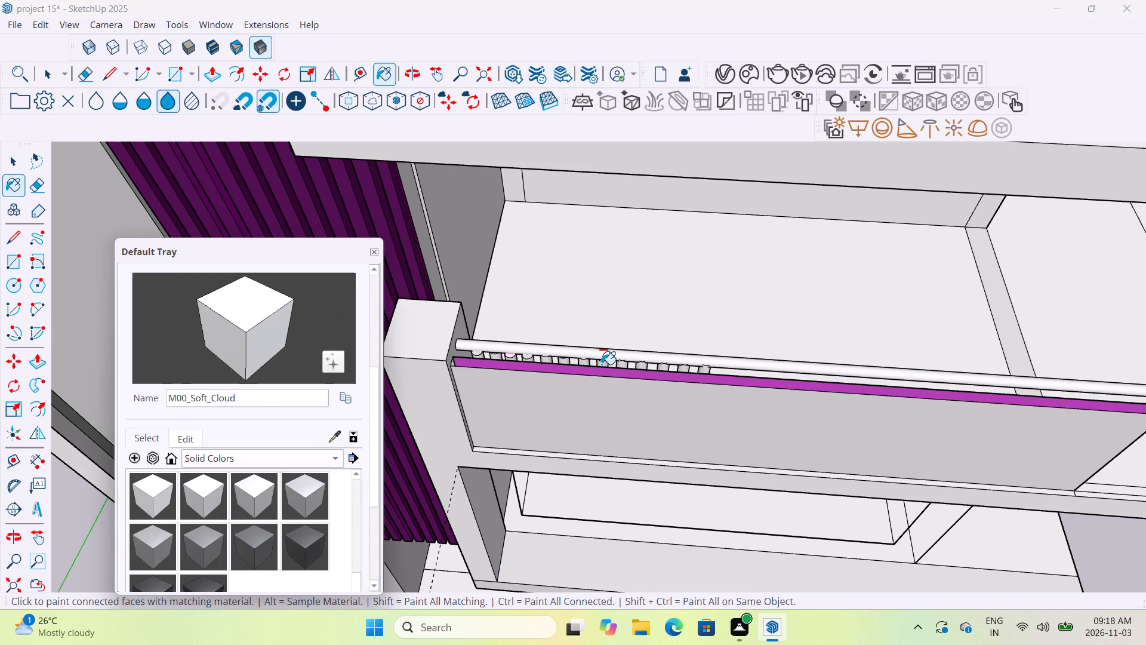
key("ctrl+x")
key("ctrl+x")
key("ctrl+x")
key("ctrl+z")
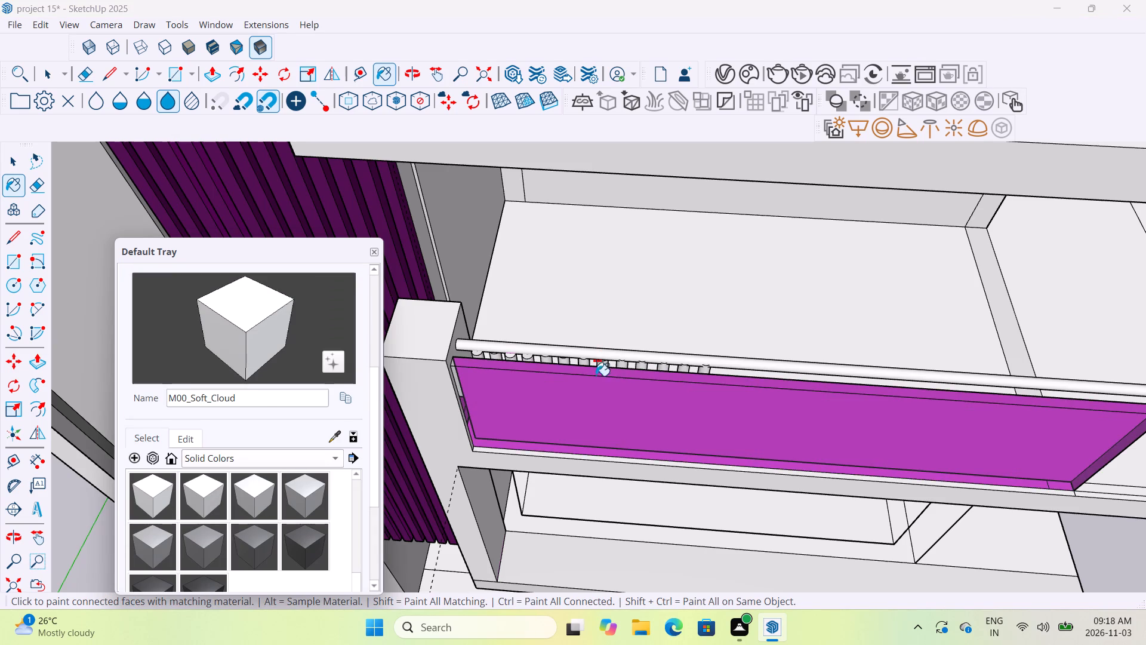
left_click(535, 446)
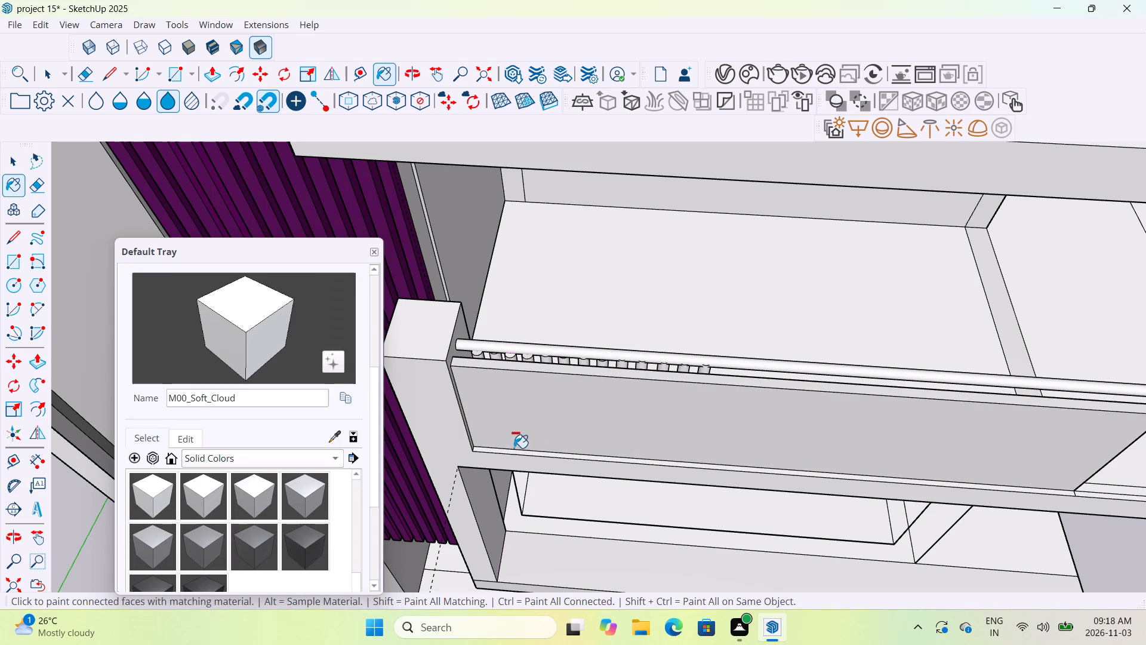
Render the balcony's front view with V-Ray, review the repainted panel and close the frame buffer.
scroll(514, 448, "up", 2)
scroll(514, 448, "down", 7)
middle_click_drag(622, 459, 660, 357)
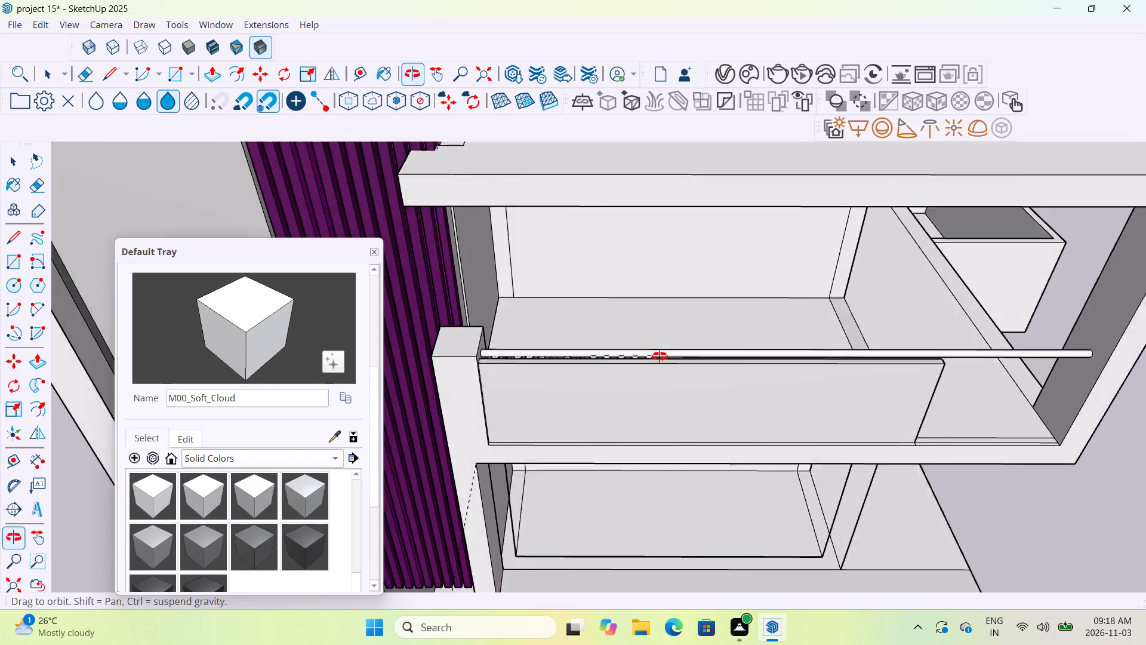
middle_click_drag(660, 357, 599, 328)
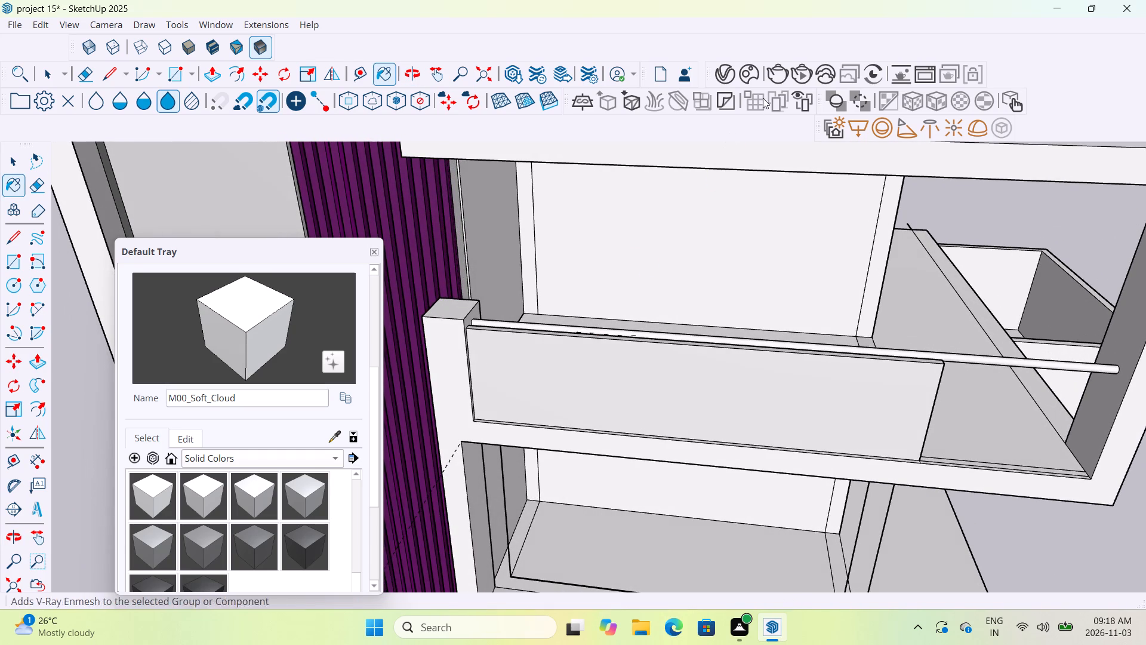
left_click(778, 80)
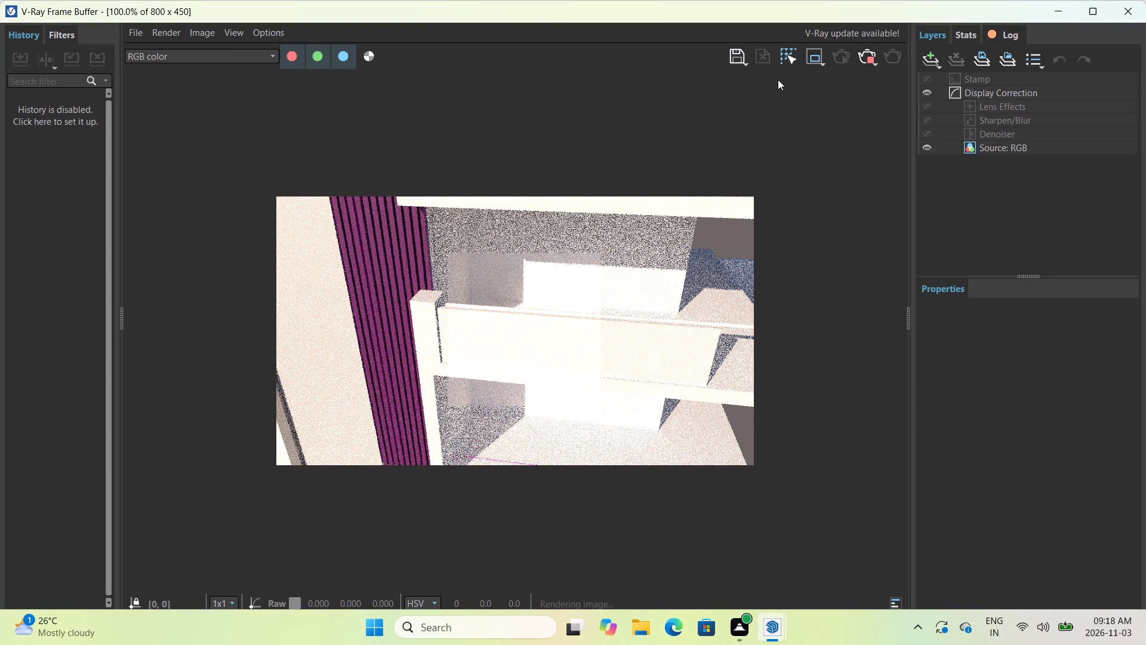
middle_click_drag(660, 320, 664, 278)
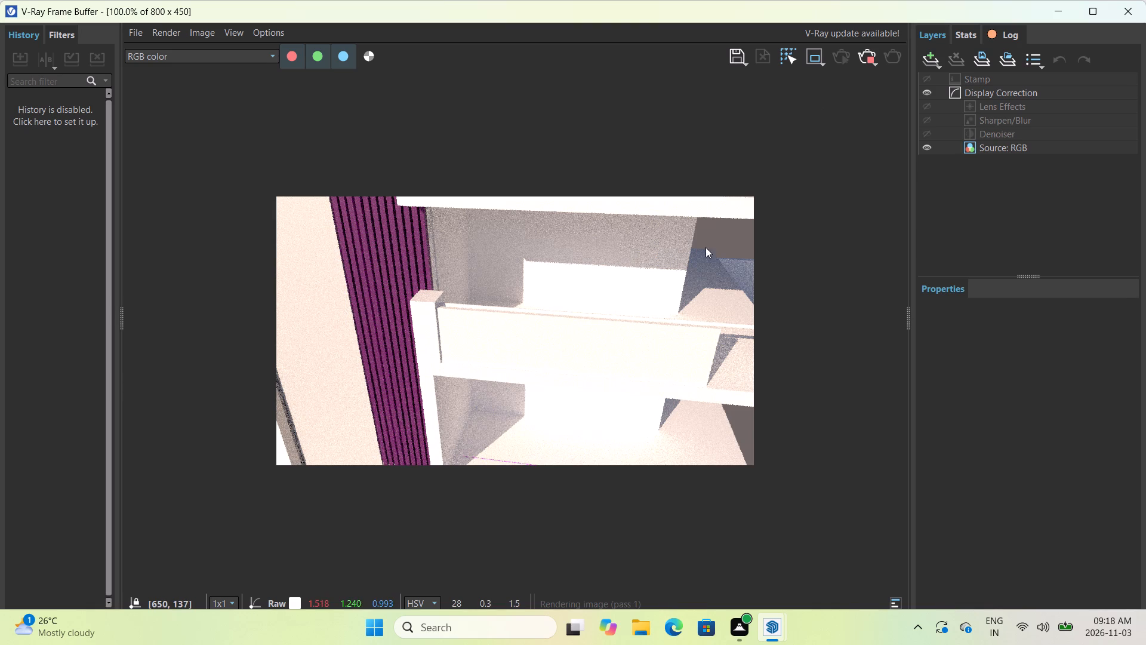
left_click(1133, 6)
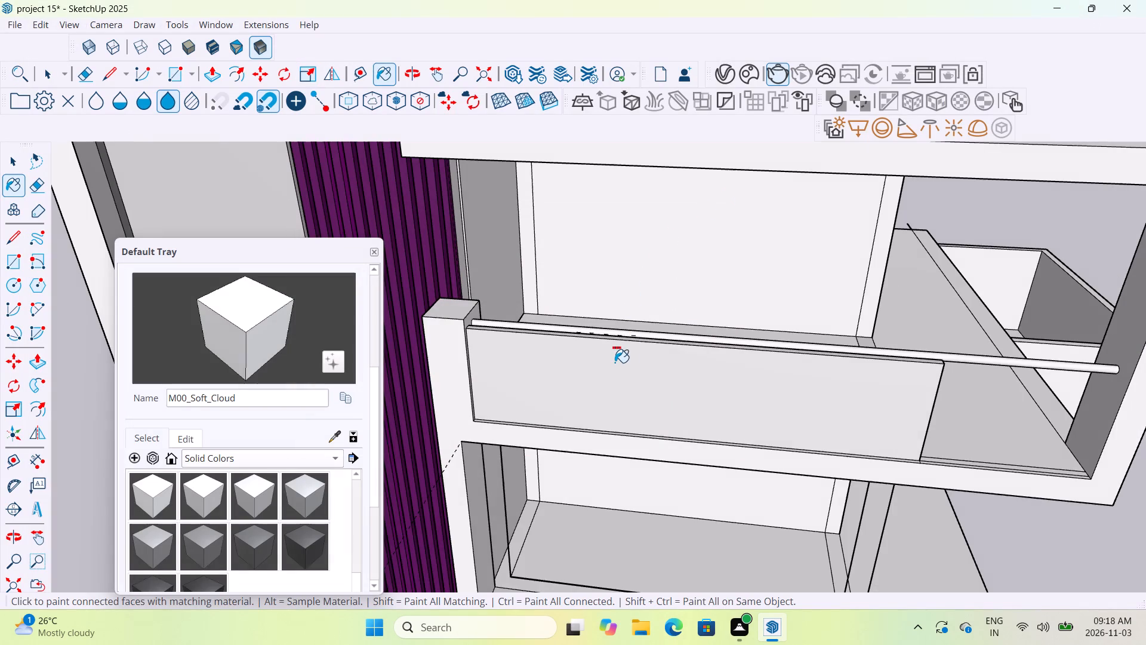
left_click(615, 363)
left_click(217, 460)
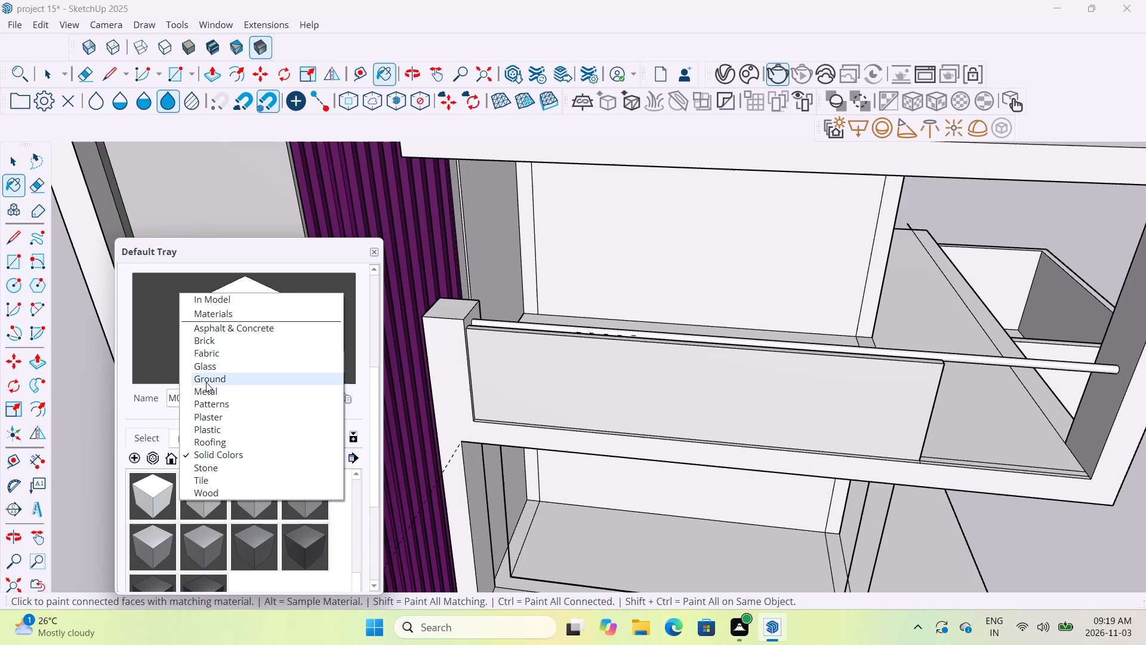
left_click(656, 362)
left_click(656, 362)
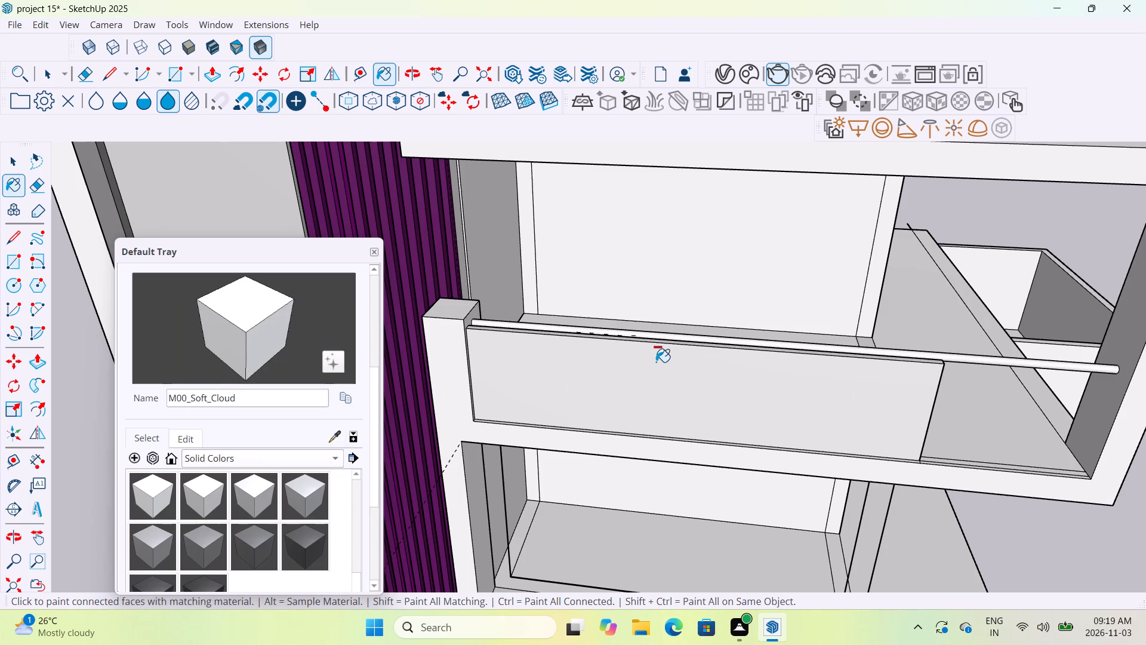
Undo the balcony front panel's fills and the panel itself, back to the handrail with its balusters, and close the Default Tray.
key("ctrl+z")
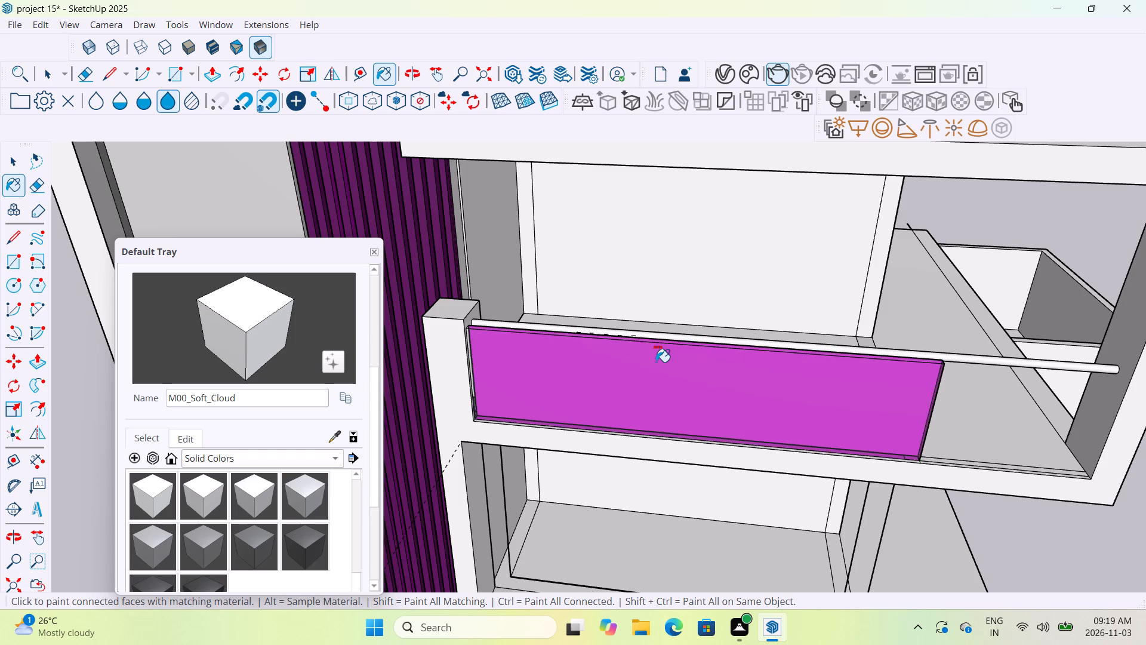
key("ctrl+z")
key("ctrl+z")
key("ctrl+z")
key("ctrl+z")
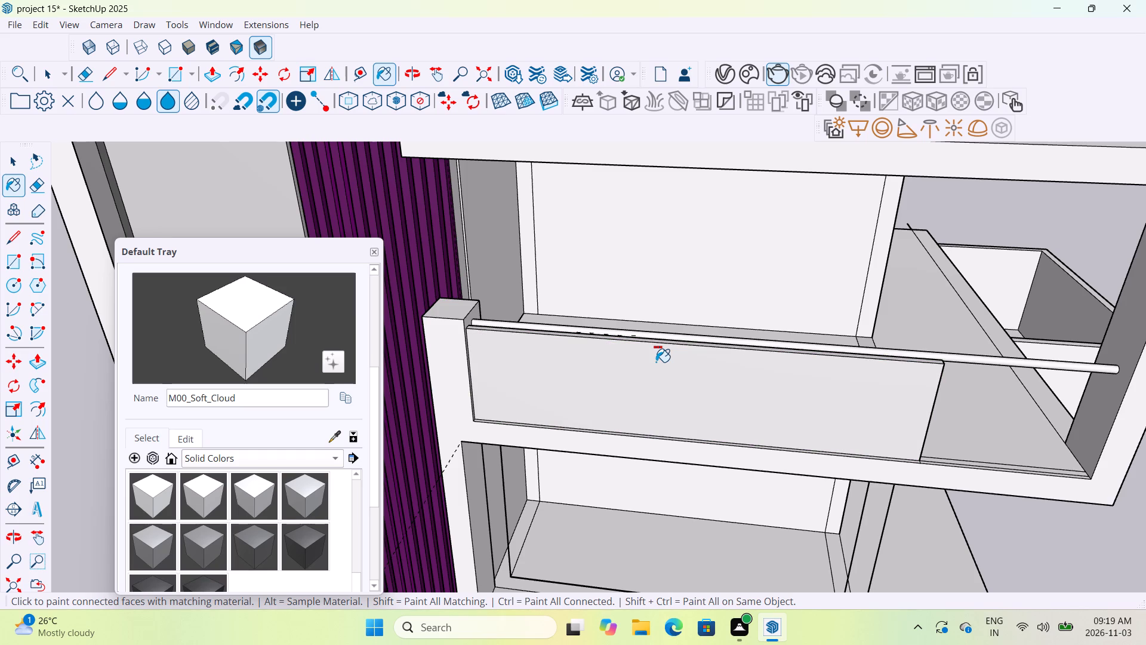
key("ctrl+z")
key("ctrl+z")
key("ctrl+z")
key("ctrl+z")
key("ctrl+z")
key("ctrl+z")
key("ctrl+z")
key("ctrl+z")
key("ctrl+z")
key("ctrl+z")
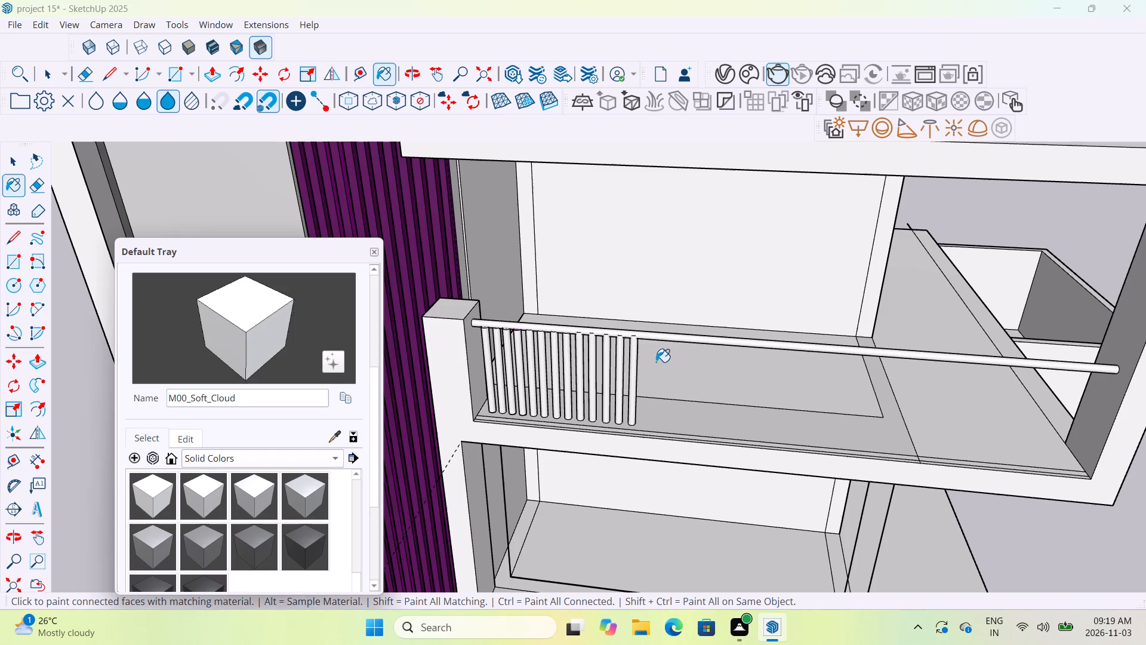
scroll(674, 396, "down", 5)
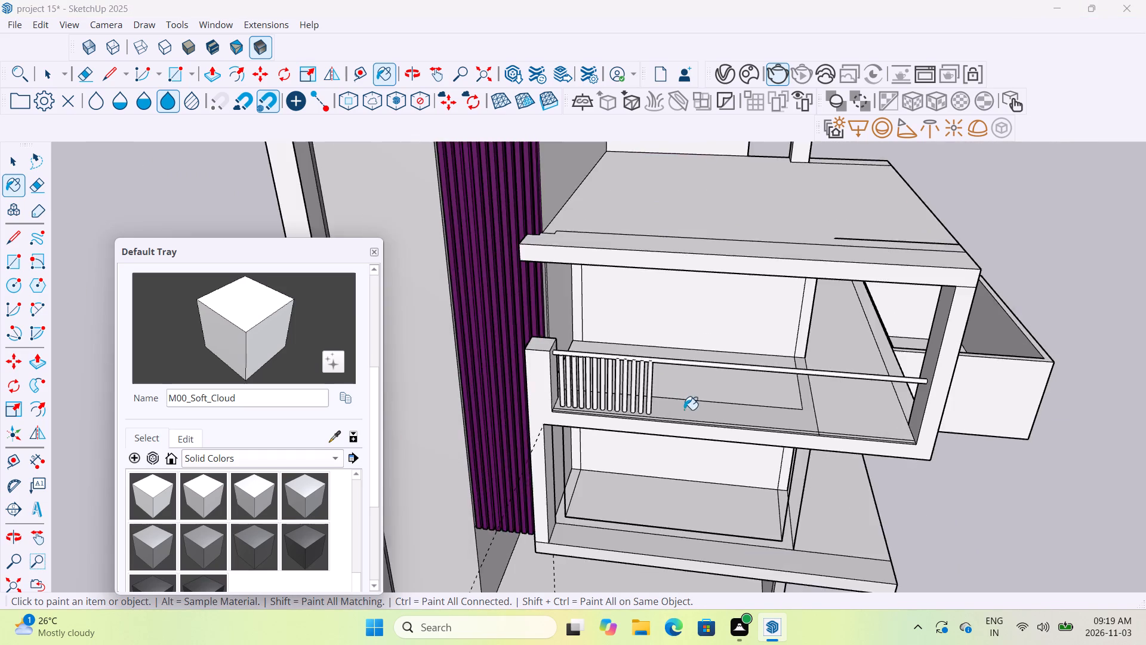
scroll(685, 410, "down", 6)
middle_click_drag(705, 496, 700, 455)
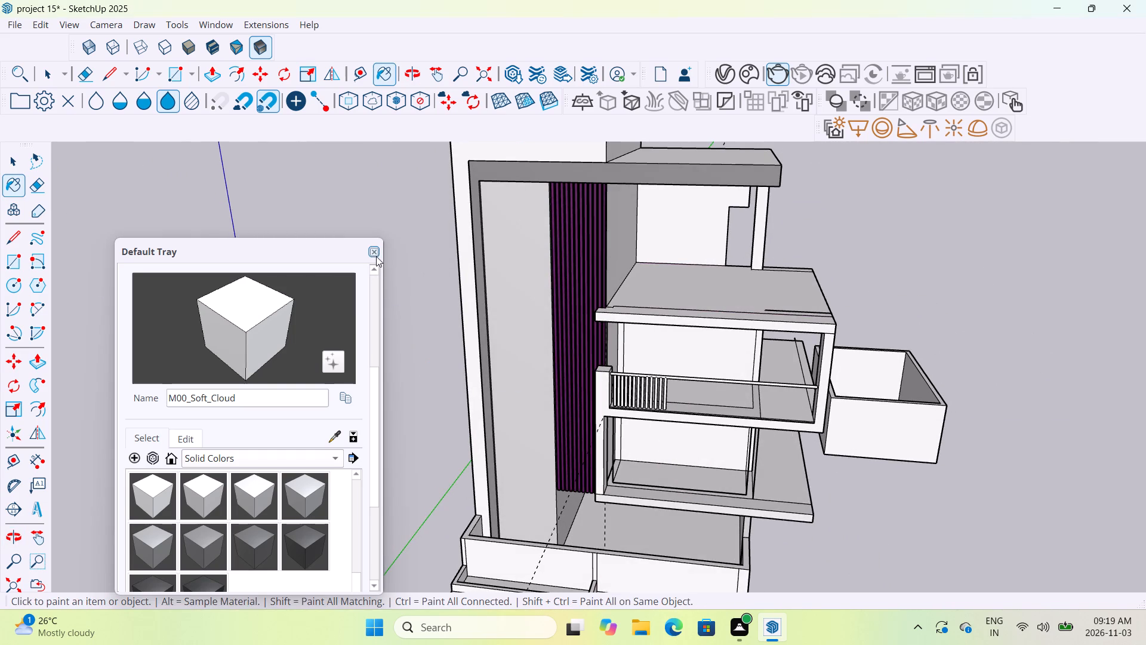
left_click(375, 254)
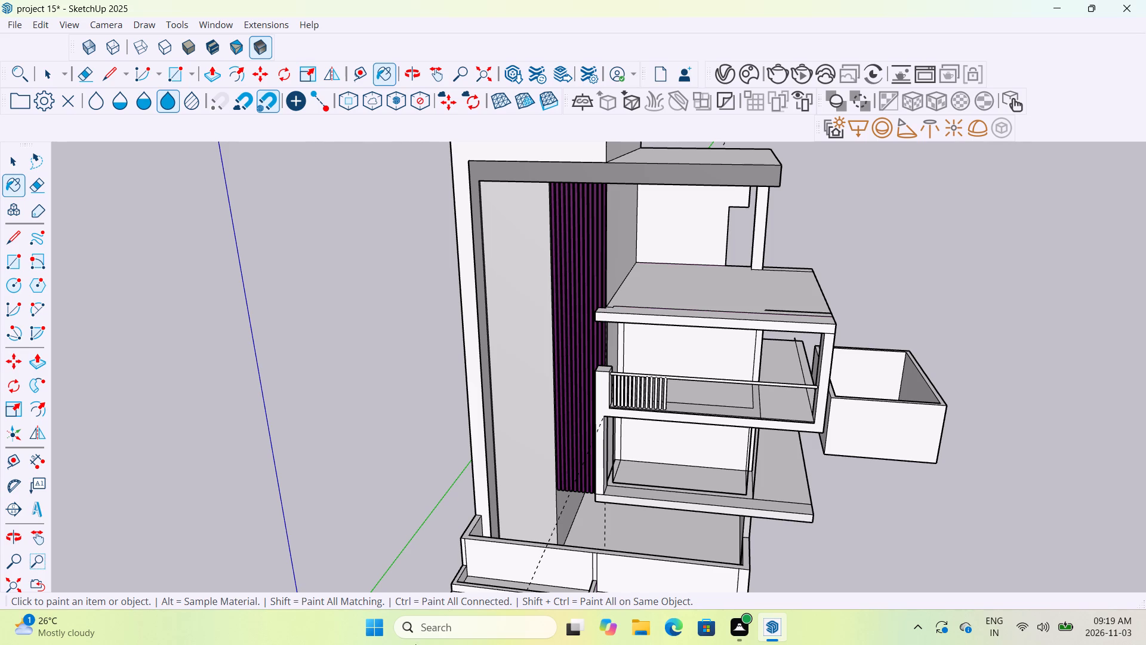
Copy the balcony handrail straight down to the opening on the floor below, starting at the side pillar.
scroll(620, 500, "up", 6)
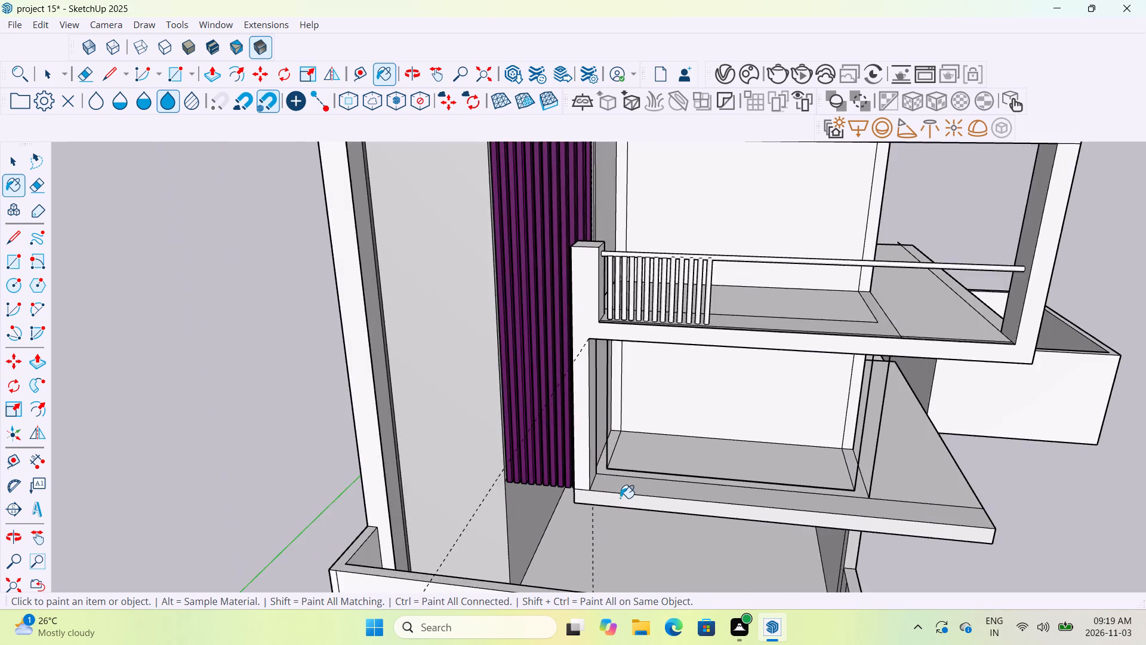
scroll(620, 498, "up", 3)
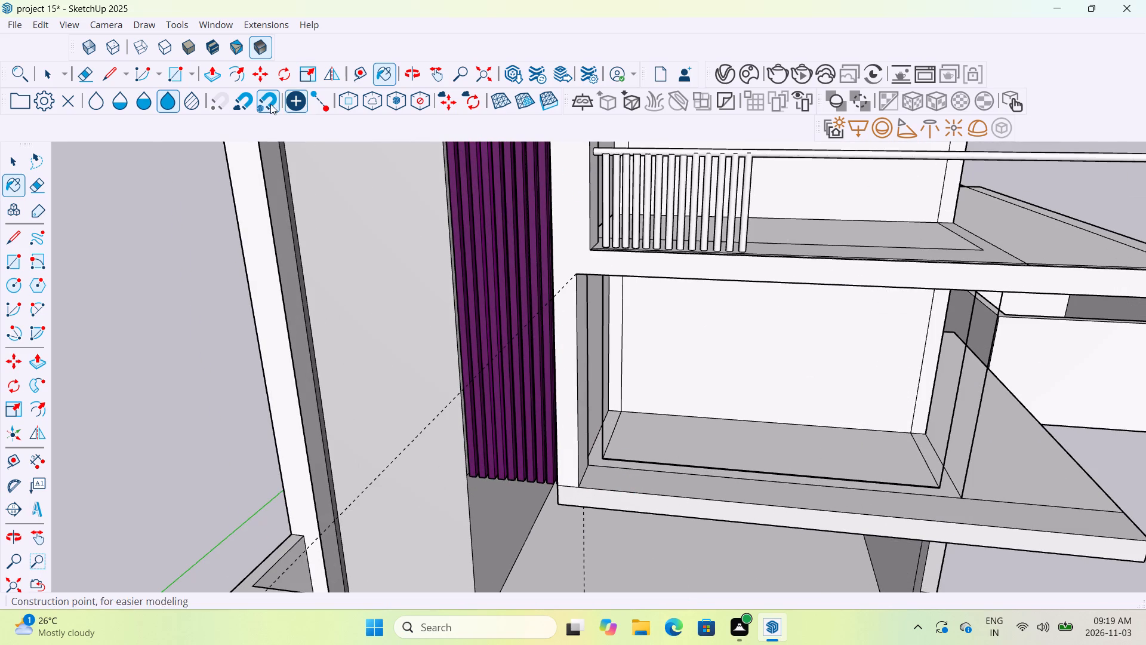
key("Escape")
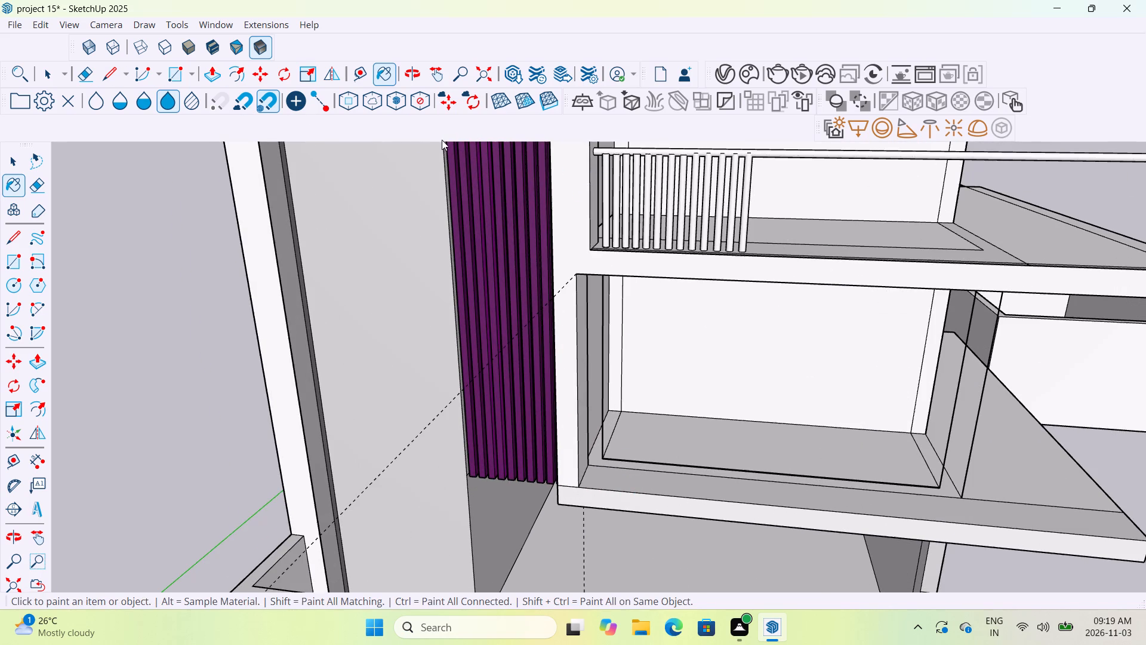
left_click(44, 76)
key("m")
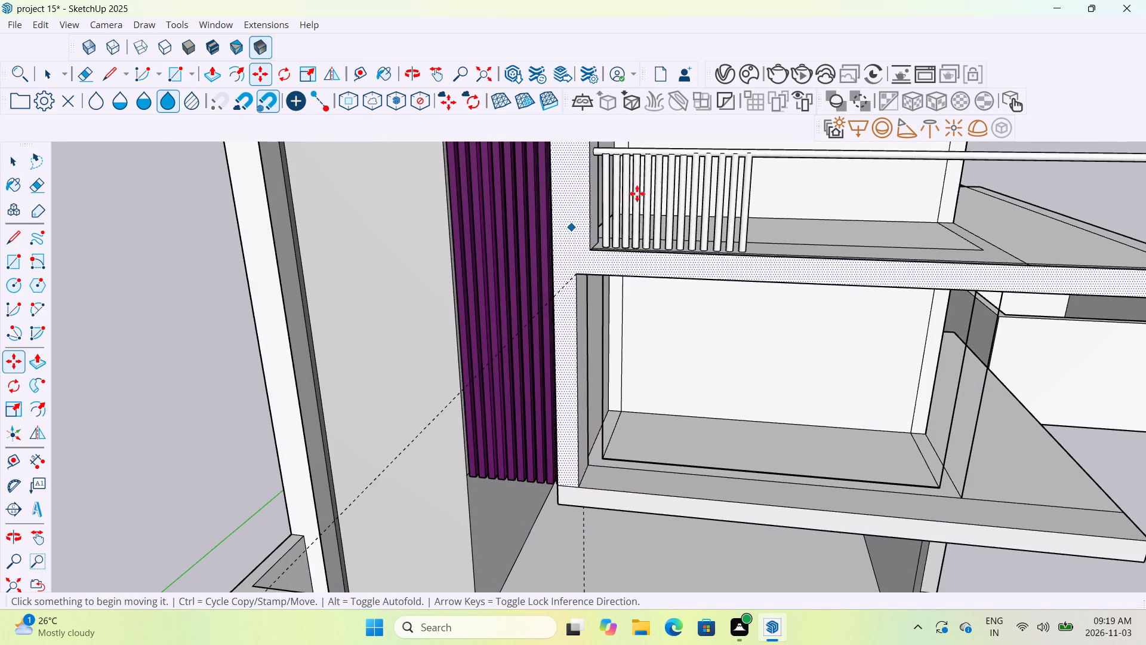
scroll(669, 153, "up", 4)
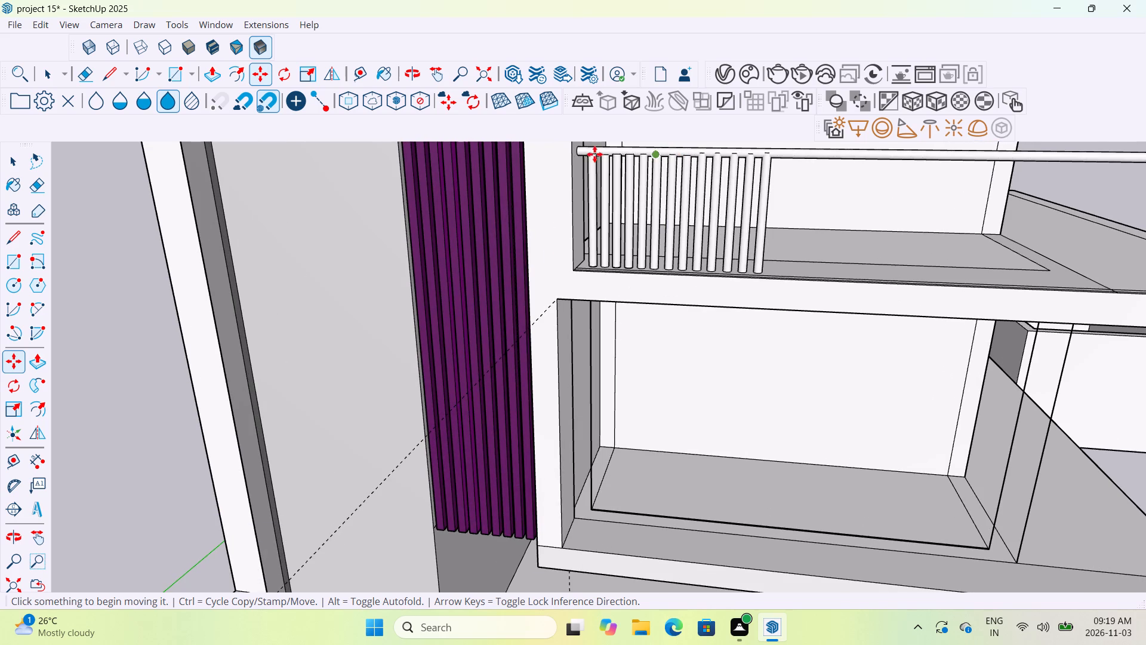
left_click(582, 150)
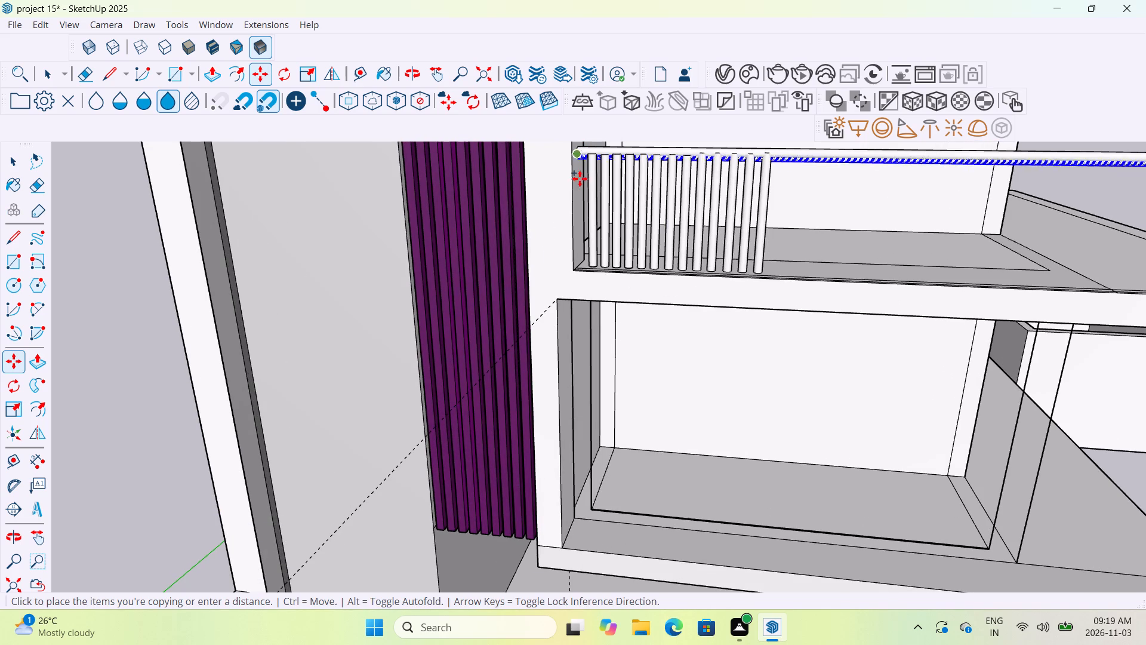
middle_click_drag(584, 438, 624, 314)
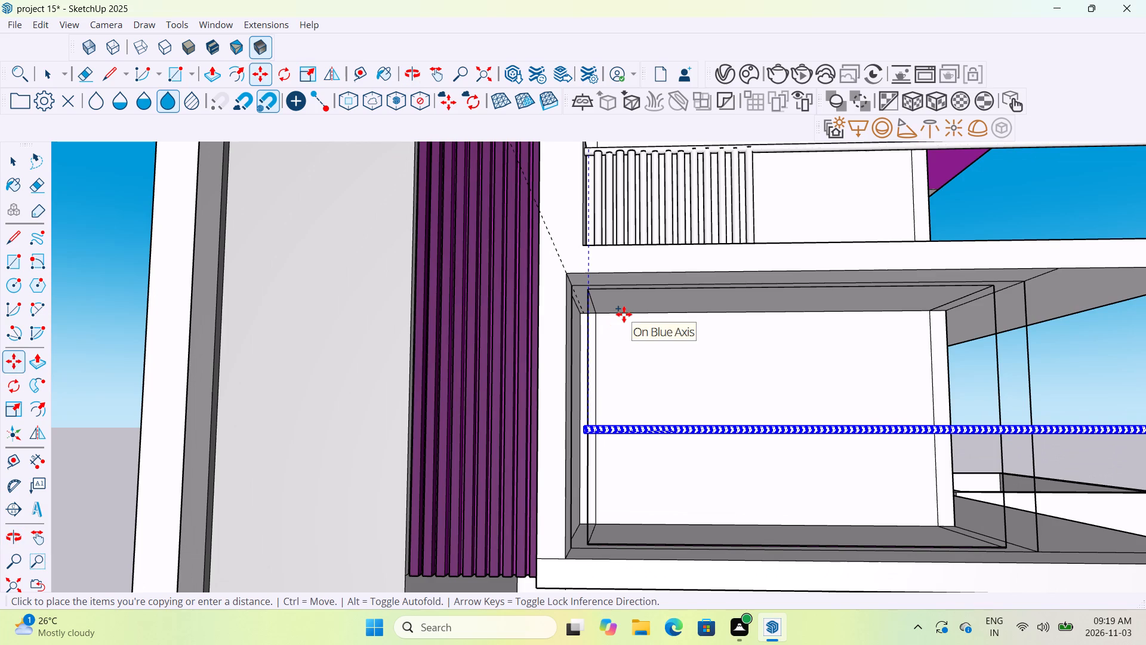
left_click(571, 434)
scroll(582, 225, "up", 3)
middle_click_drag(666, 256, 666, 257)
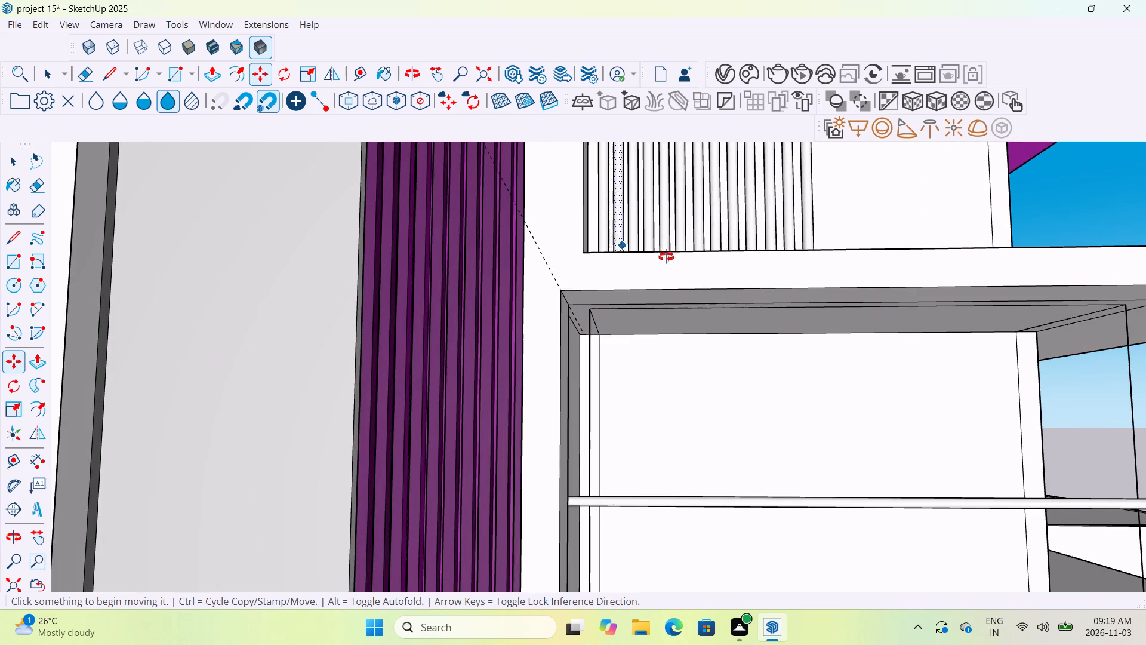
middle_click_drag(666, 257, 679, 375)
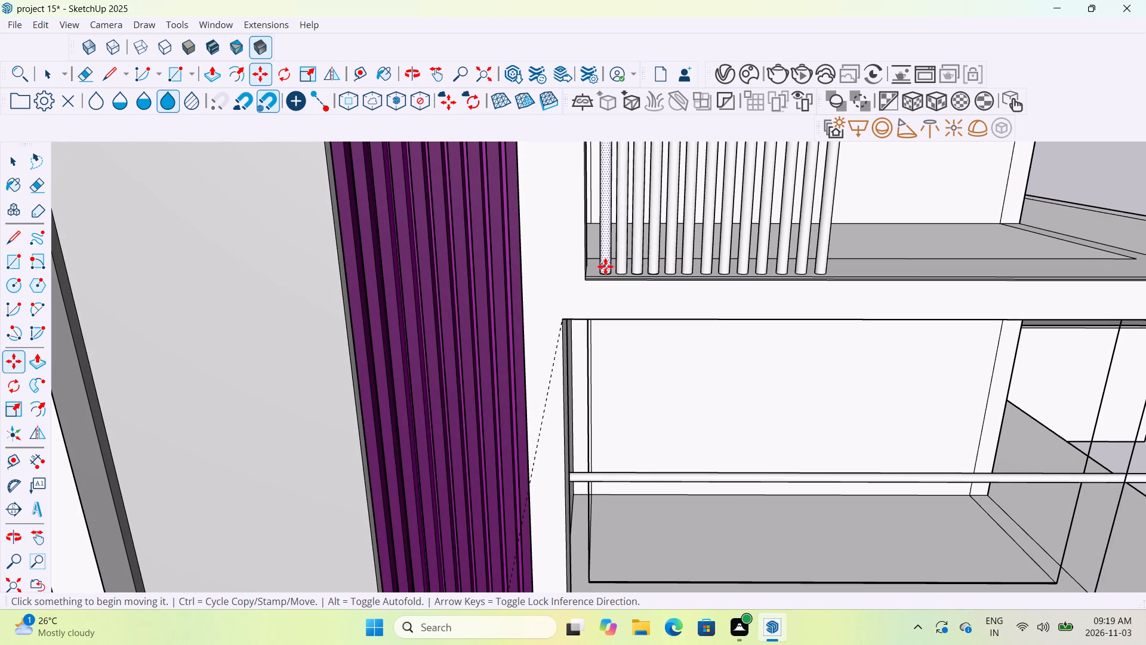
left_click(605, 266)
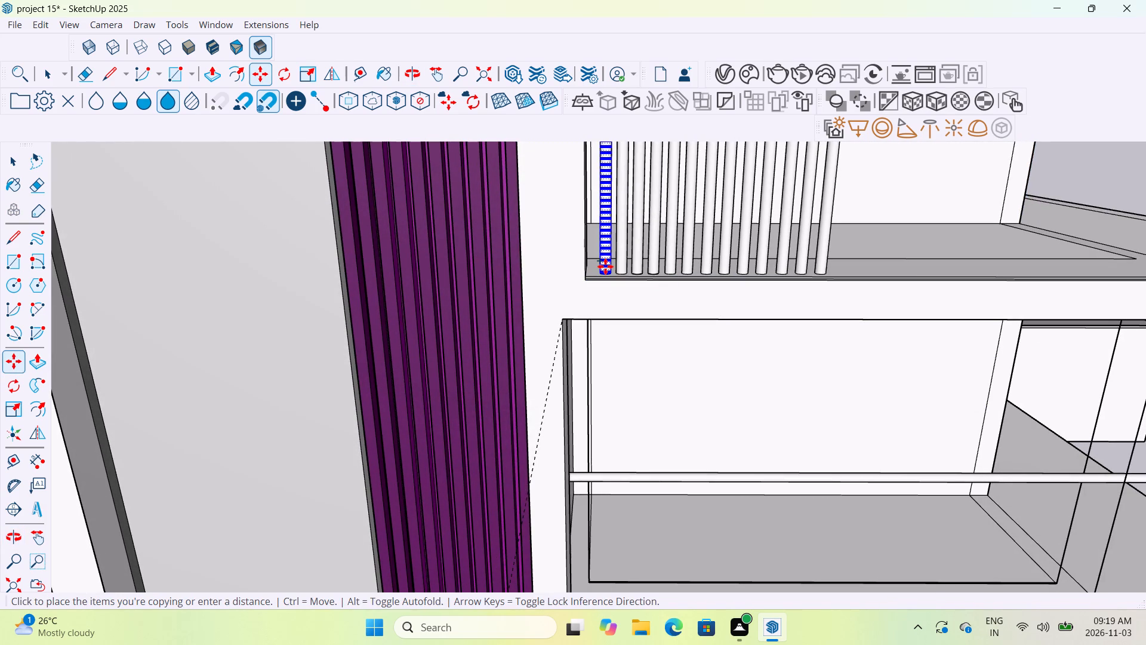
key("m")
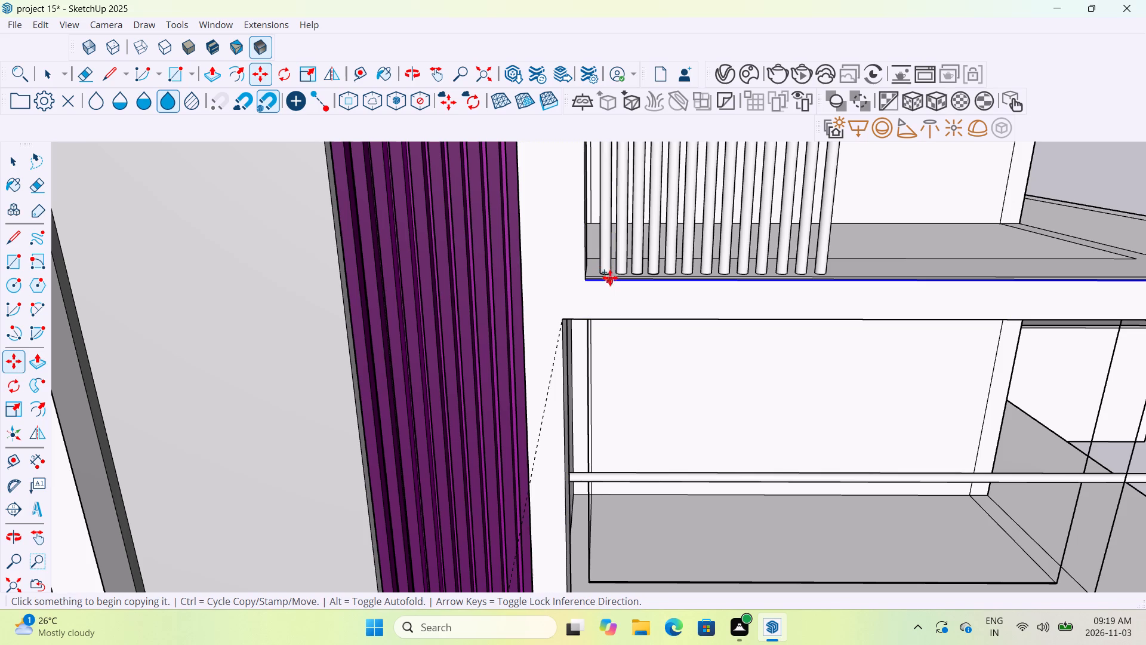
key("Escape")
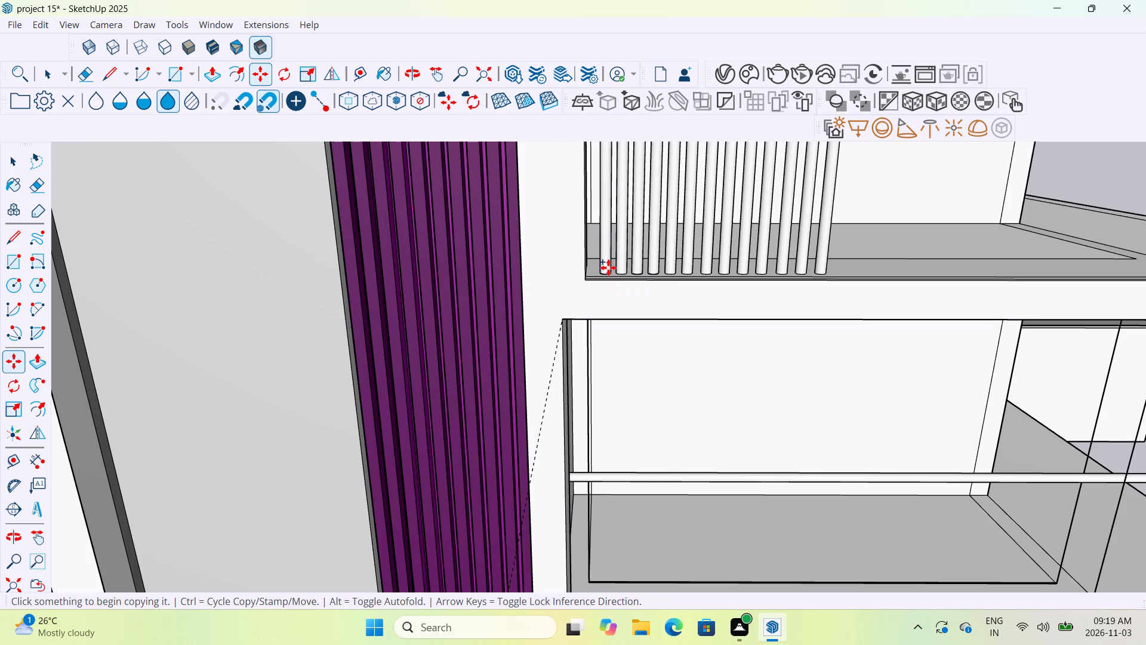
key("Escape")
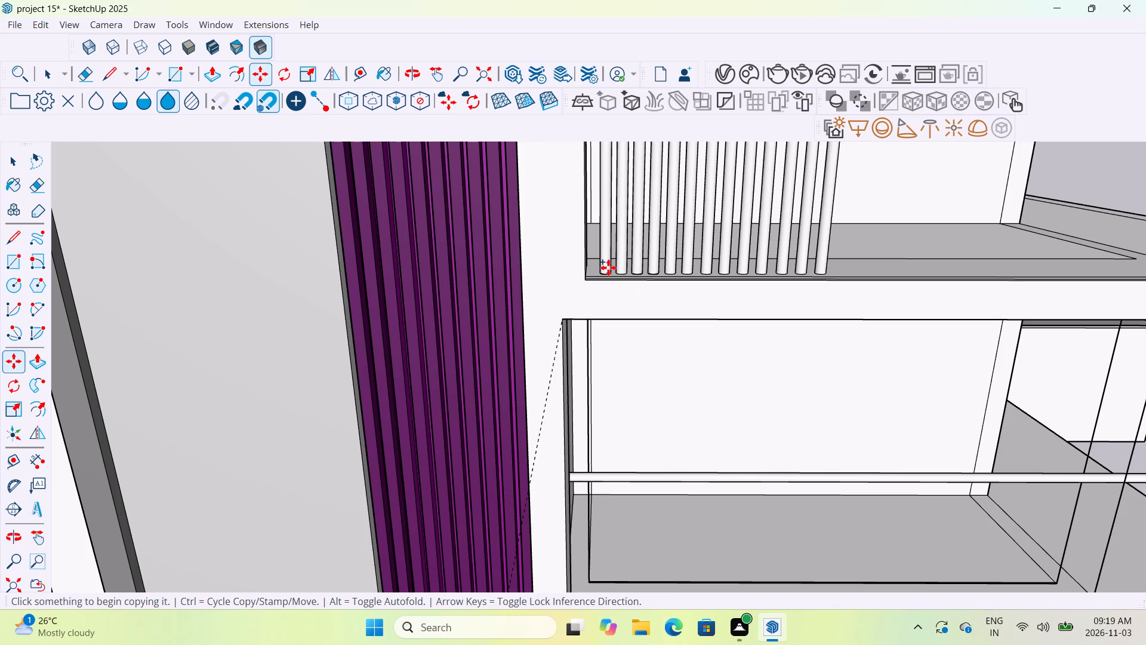
Copy the balcony baluster nearest the pillar straight down along the blue axis to the lower floor's front ledge.
key("m")
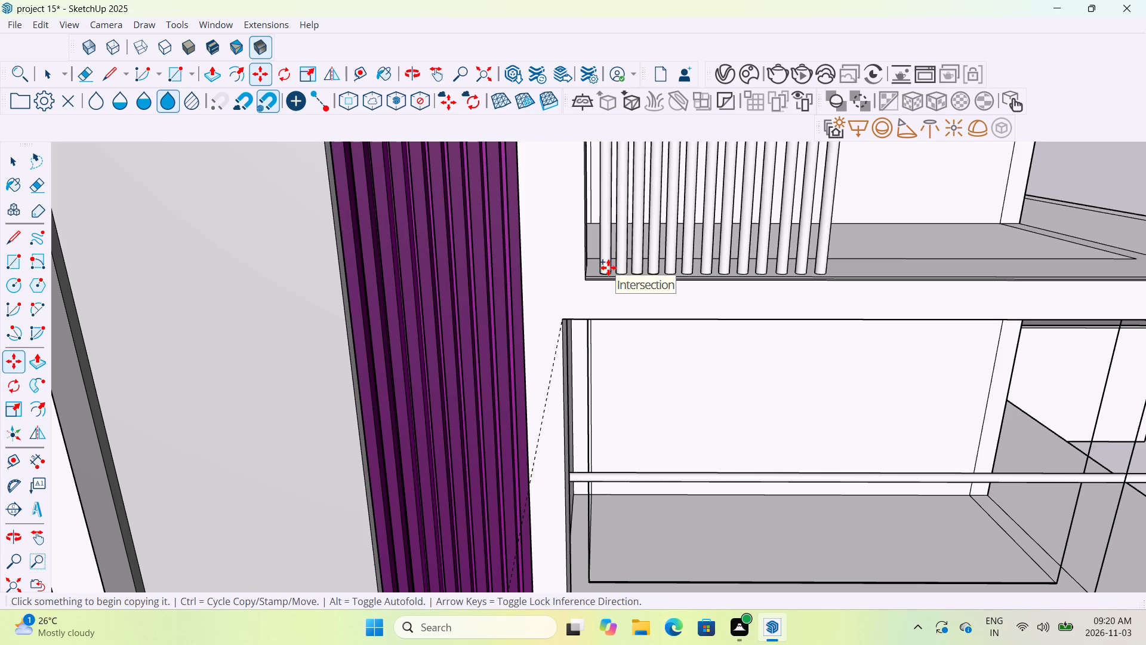
left_click(608, 268)
scroll(616, 353, "down", 7)
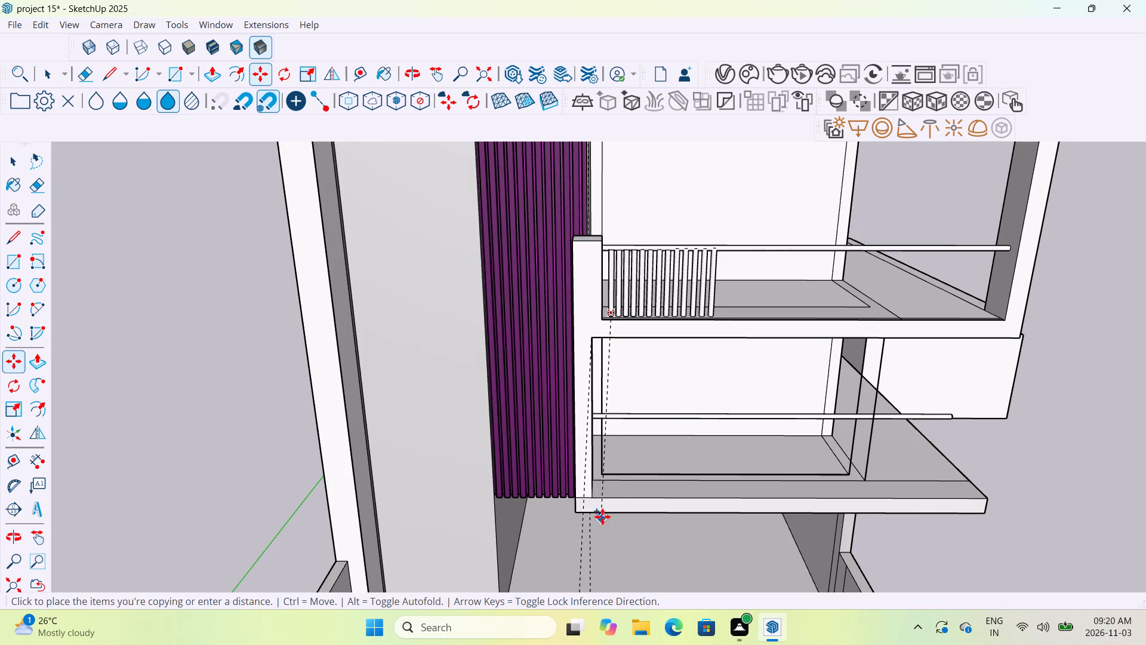
scroll(609, 496, "up", 10)
middle_click_drag(607, 486, 609, 416)
scroll(609, 440, "up", 6)
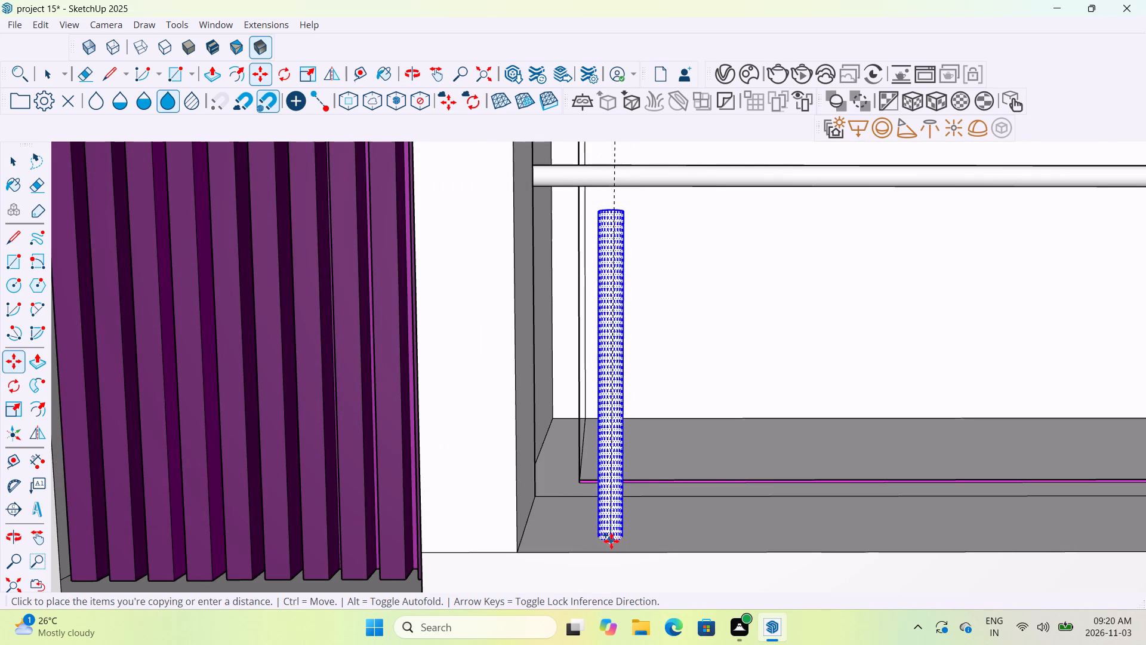
scroll(614, 541, "down", 9)
scroll(614, 541, "up", 3)
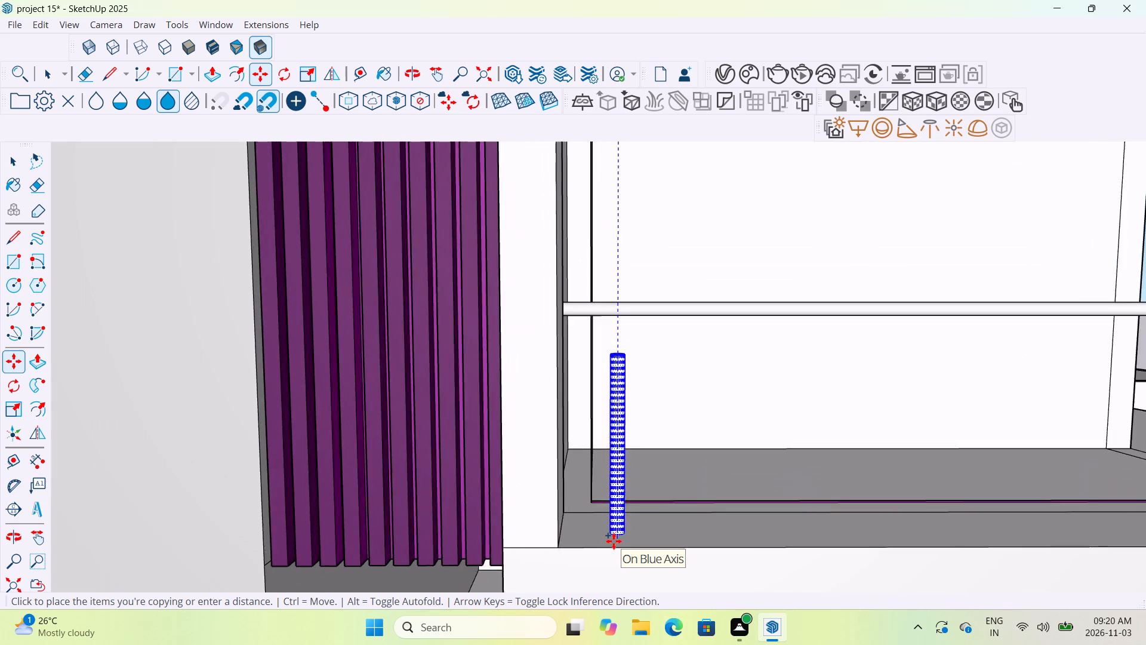
scroll(614, 541, "up", 2)
left_click(614, 541)
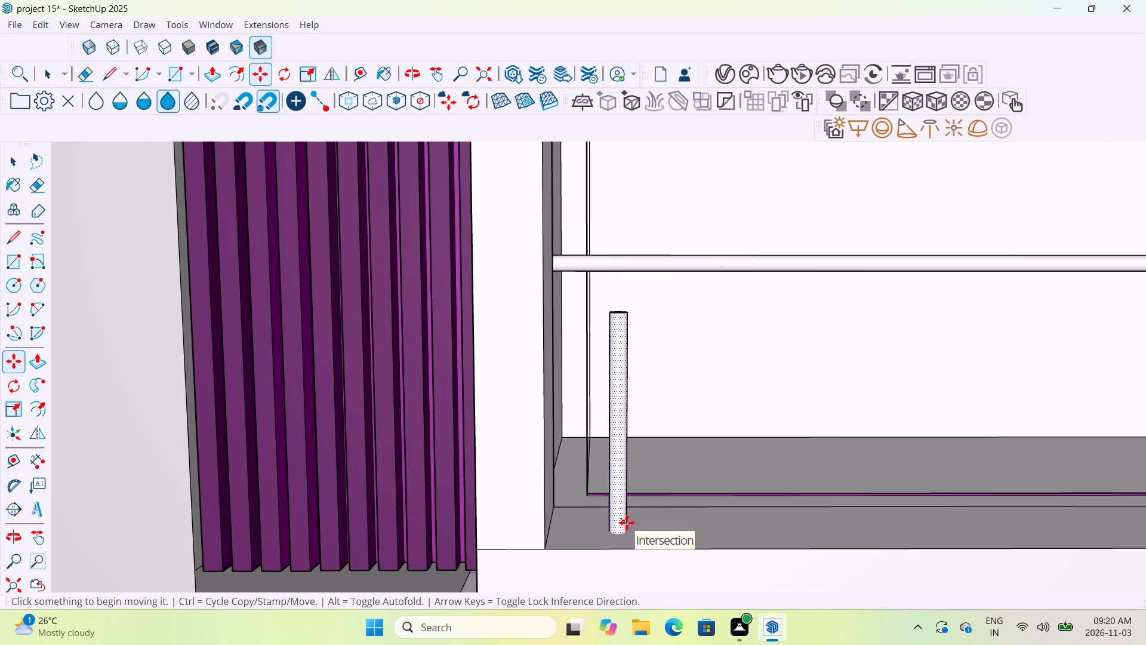
Make two more copies of the lower floor's baluster along the red axis, continuing the row at roughly even spacing.
scroll(627, 523, "up", 5)
key("m")
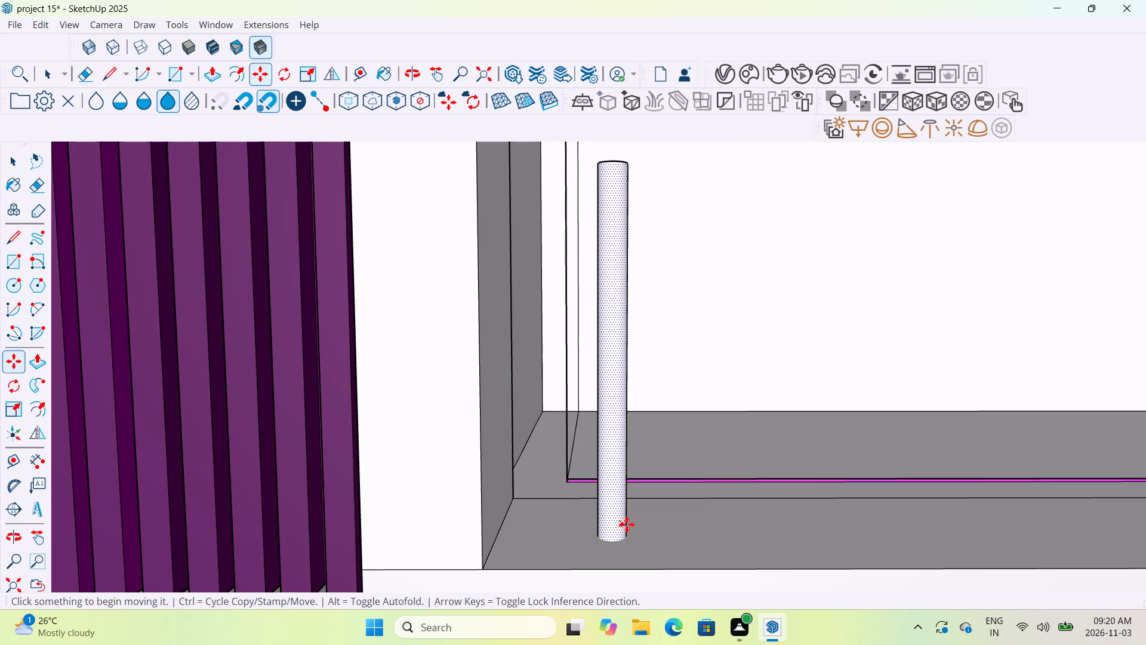
left_click(618, 539)
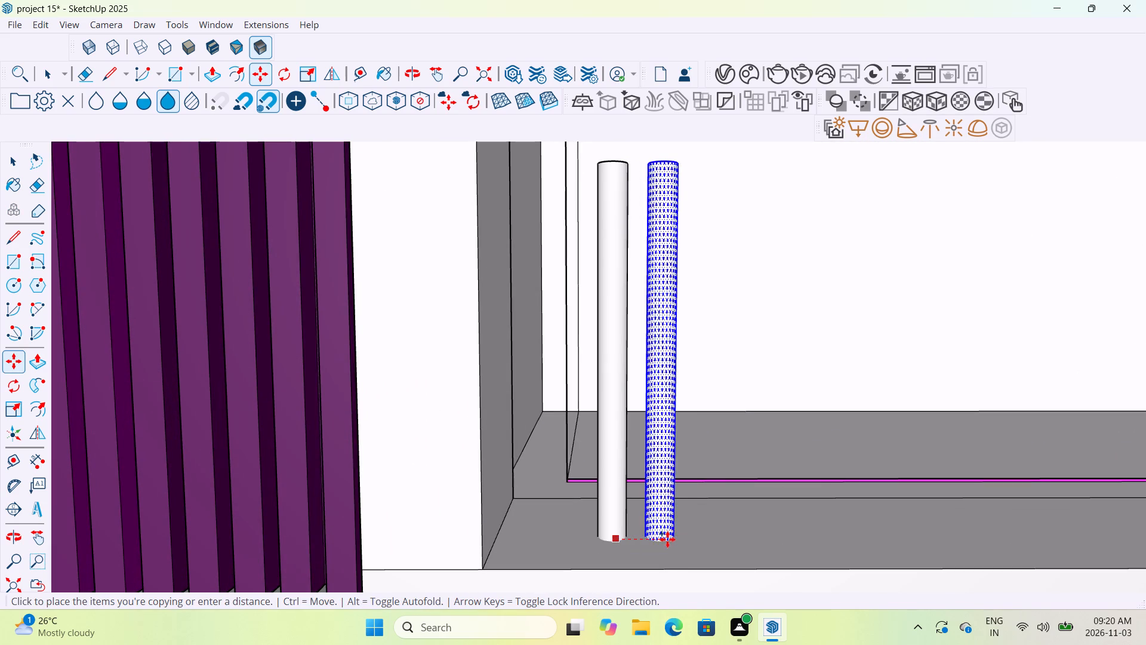
left_click(680, 545)
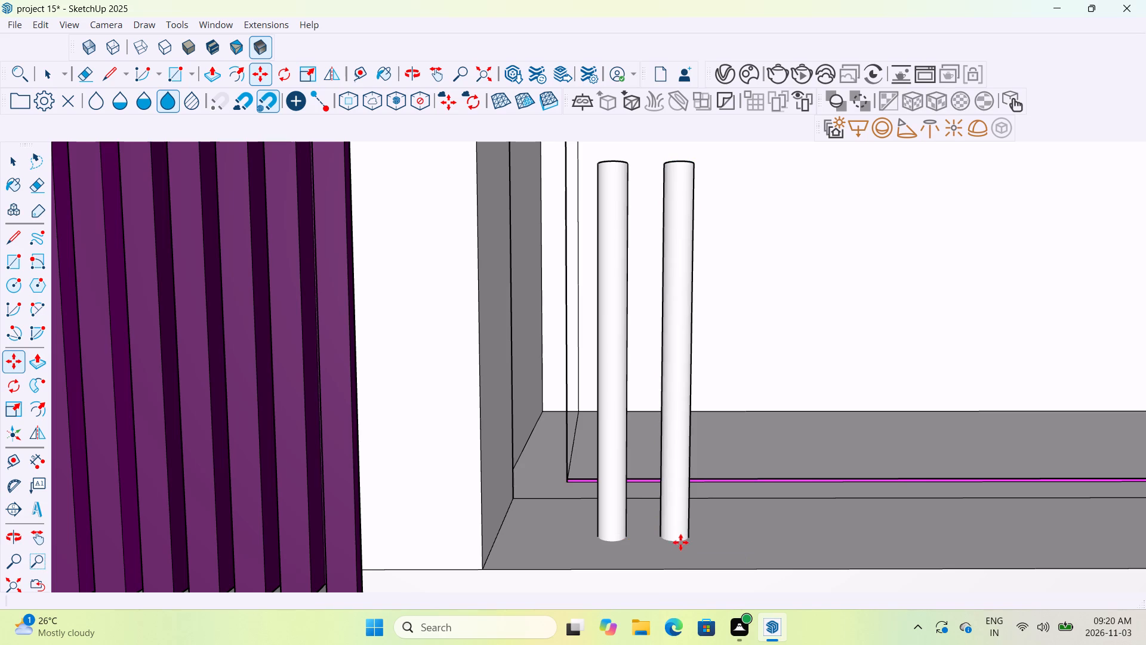
left_click(681, 534)
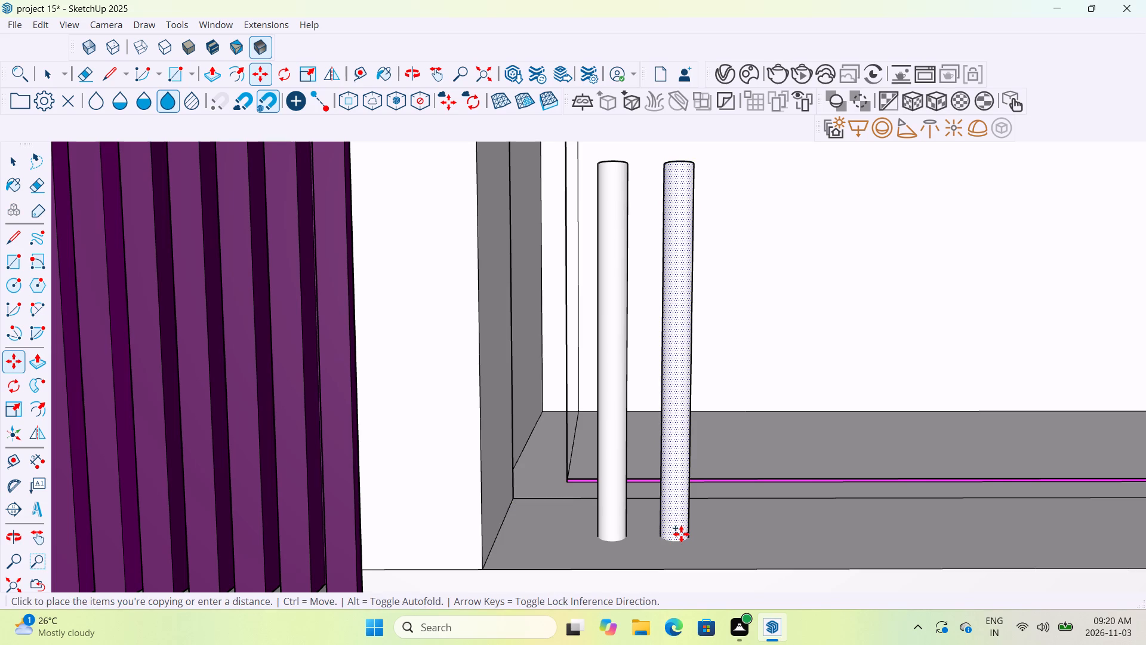
left_click(681, 534)
key("Escape")
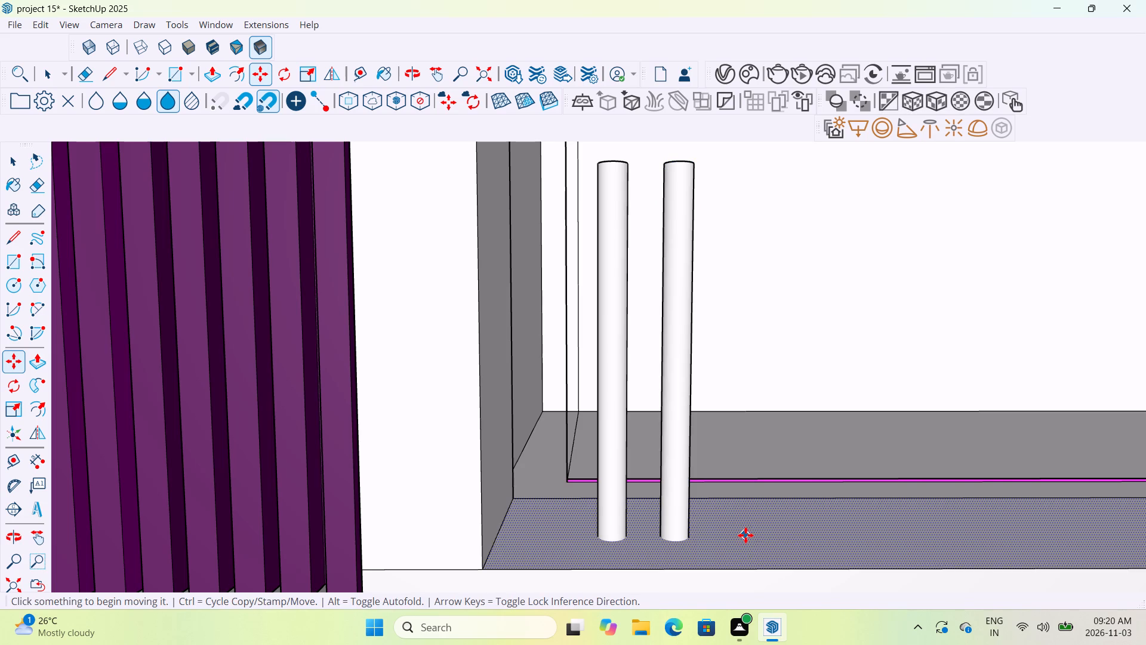
left_click(679, 533)
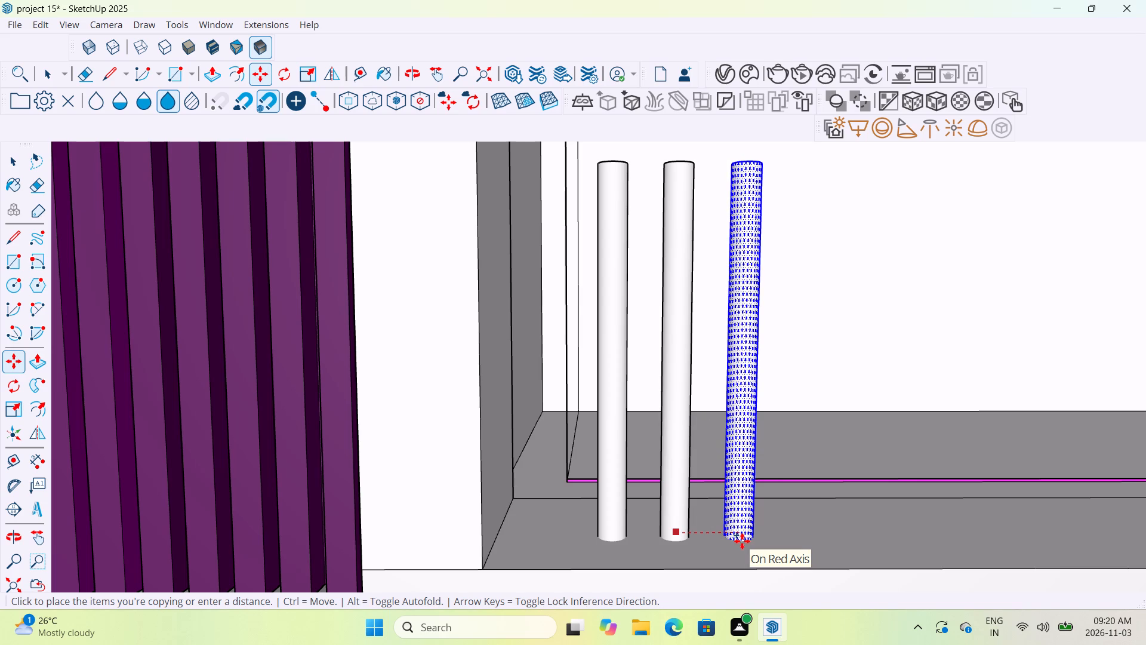
left_click(742, 541)
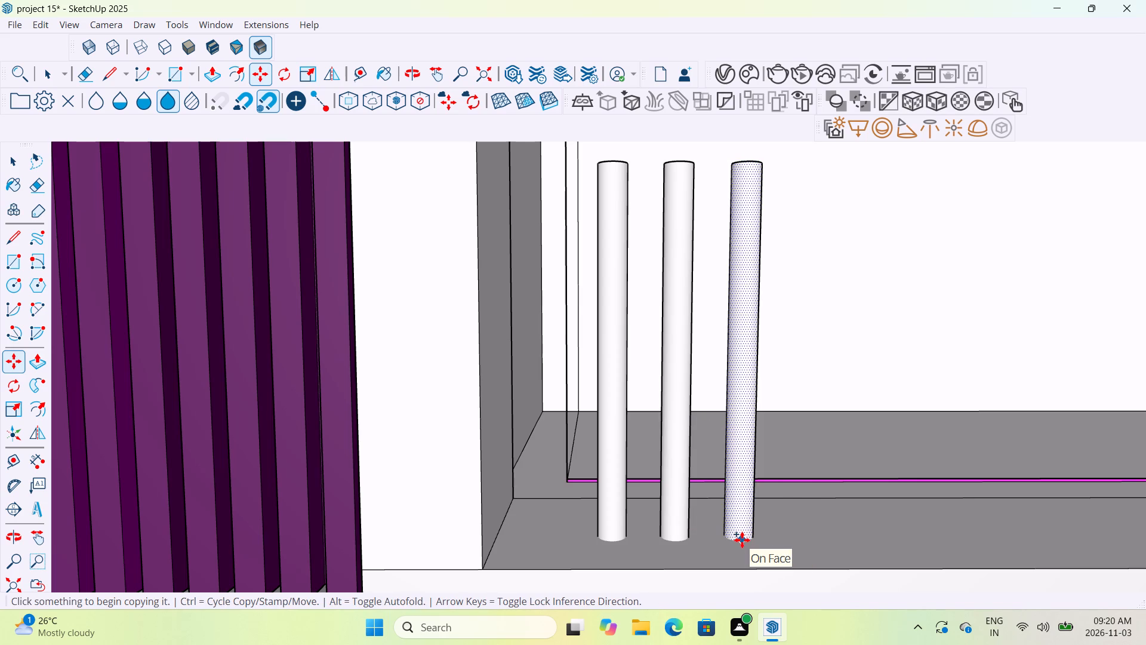
Make two more copies of the lower floor's end baluster along the red axis, bringing the row to five.
left_click(742, 540)
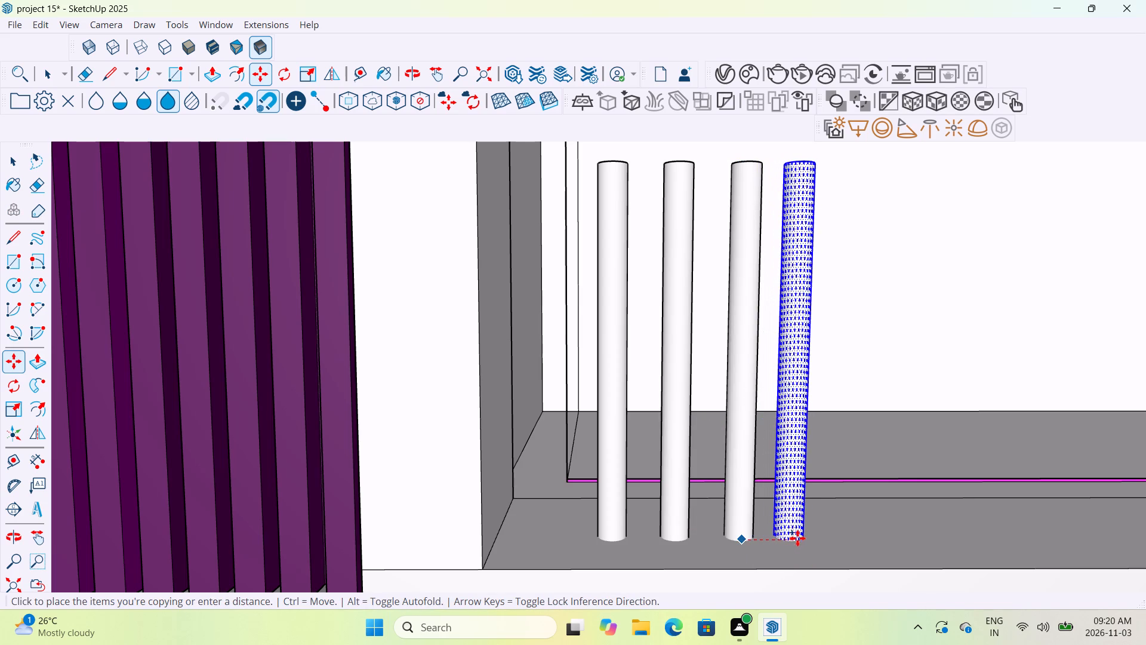
left_click(803, 539)
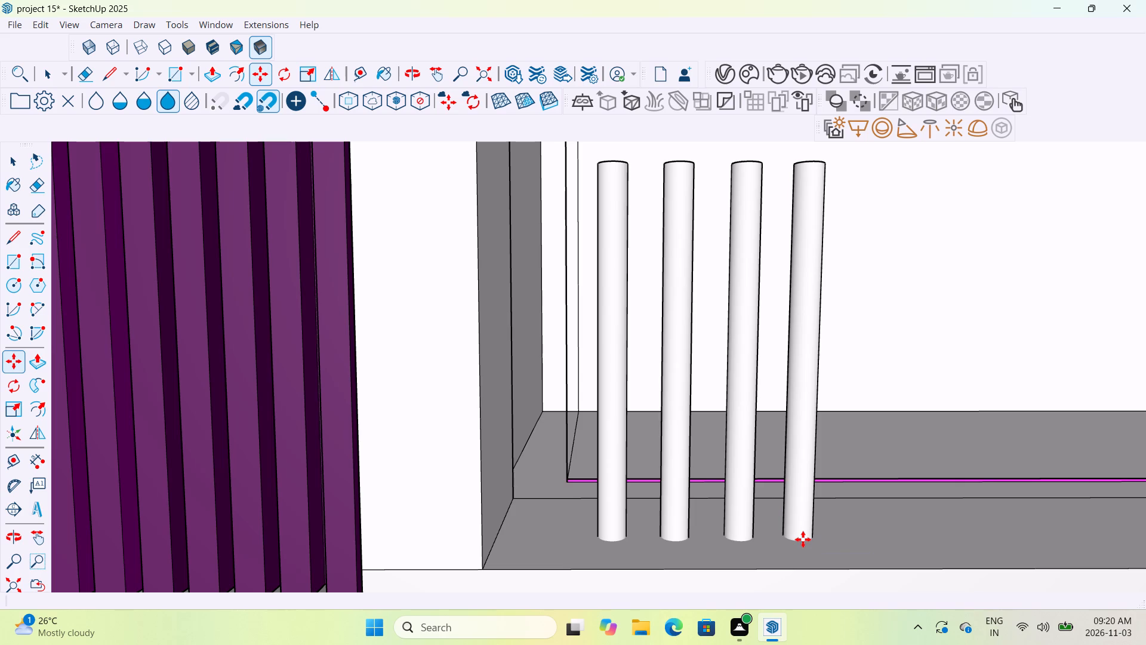
left_click(803, 539)
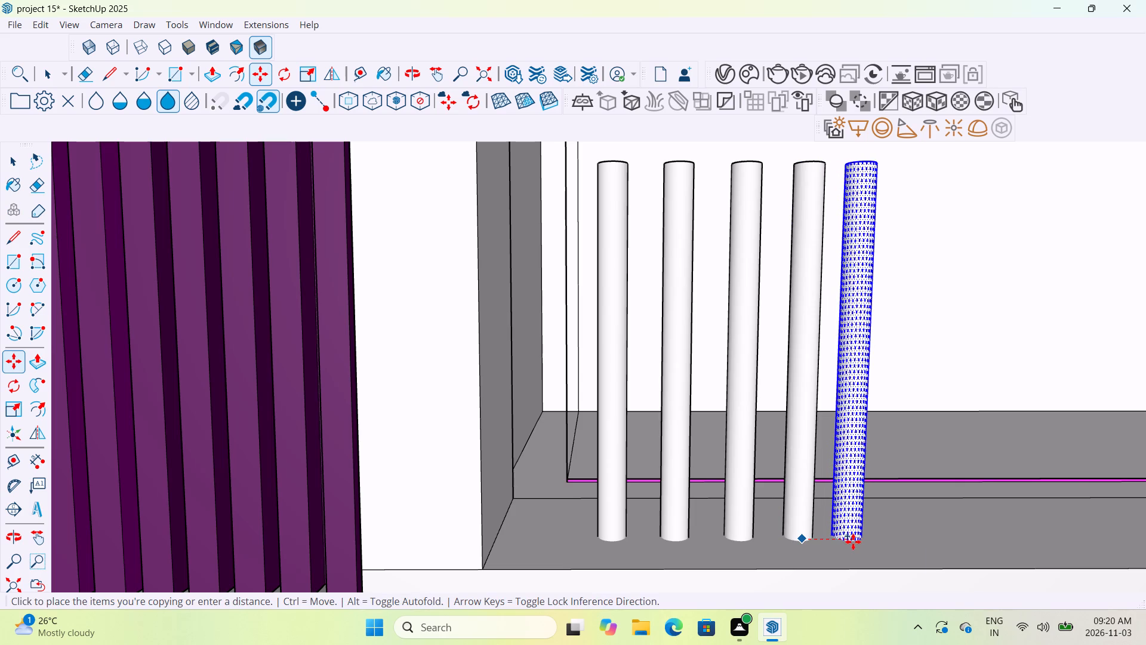
left_click(855, 542)
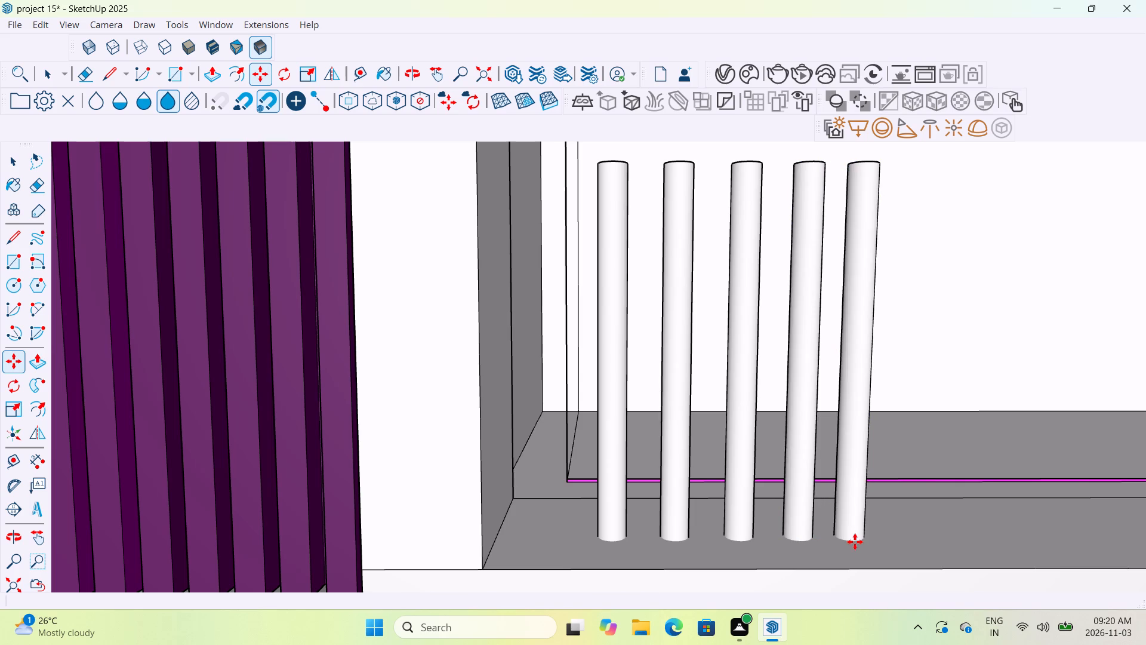
left_click(855, 542)
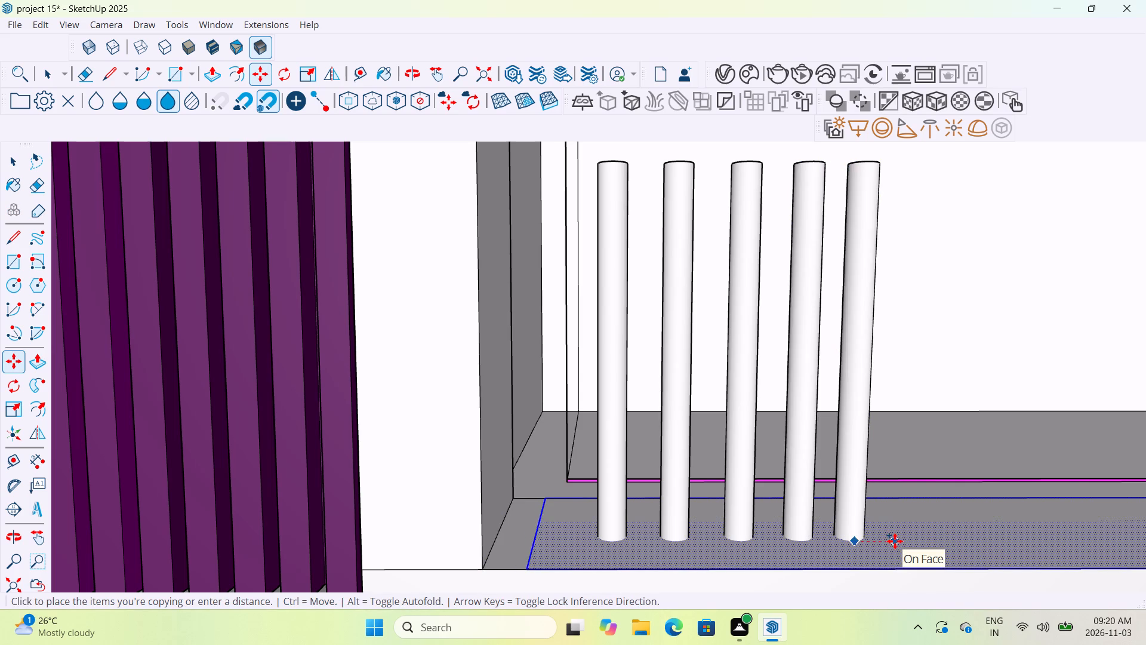
key("Escape")
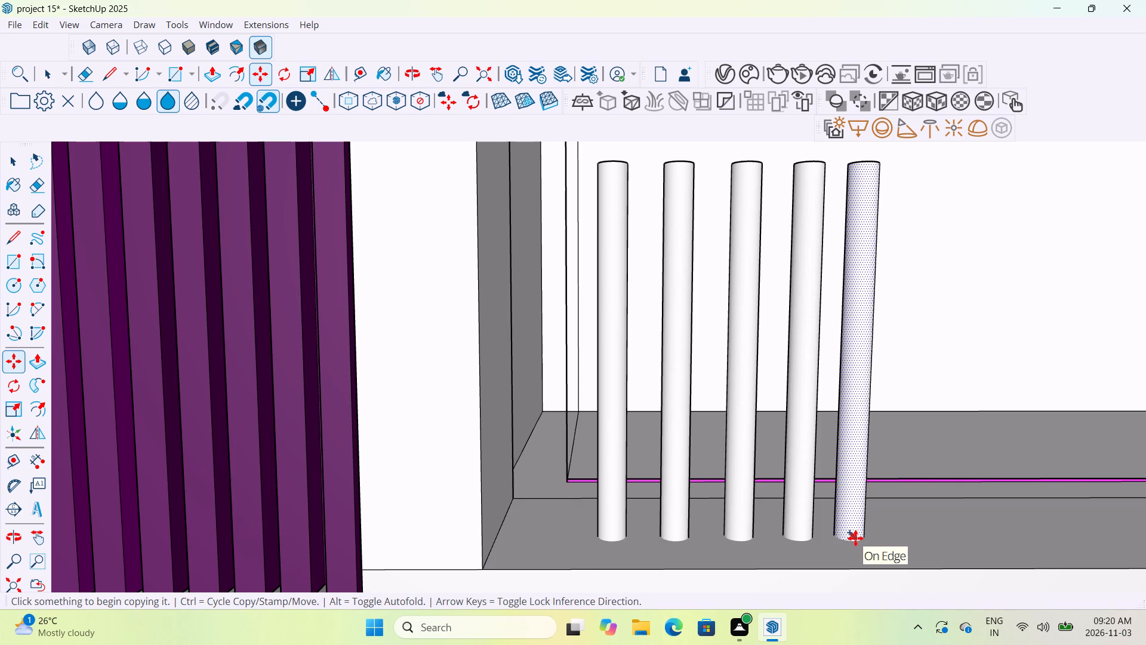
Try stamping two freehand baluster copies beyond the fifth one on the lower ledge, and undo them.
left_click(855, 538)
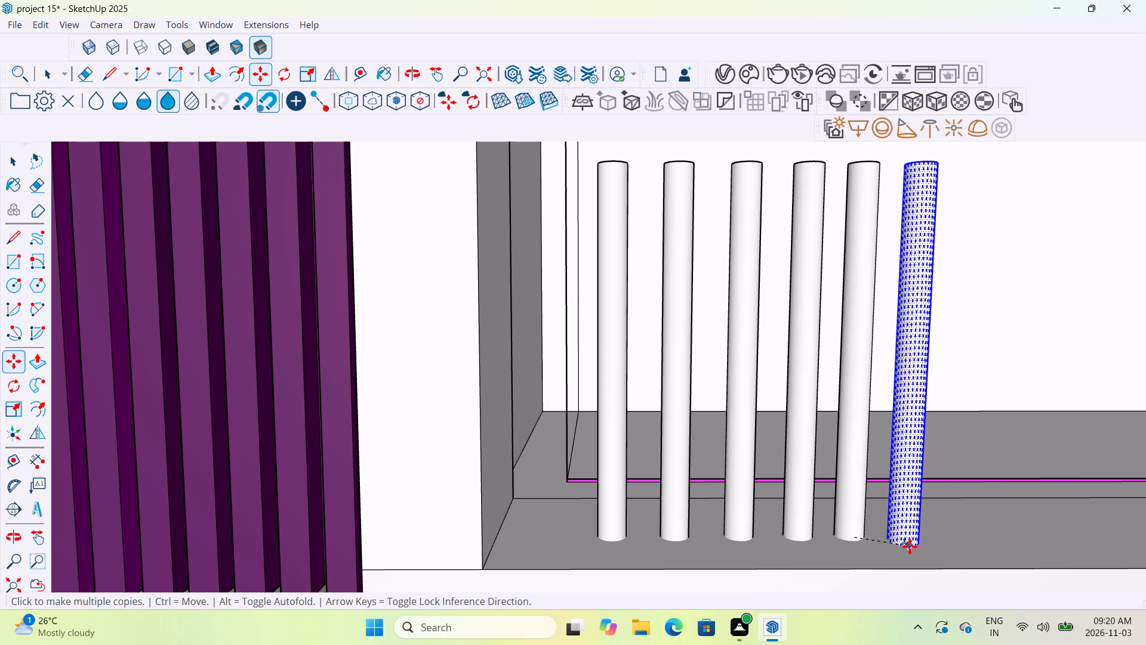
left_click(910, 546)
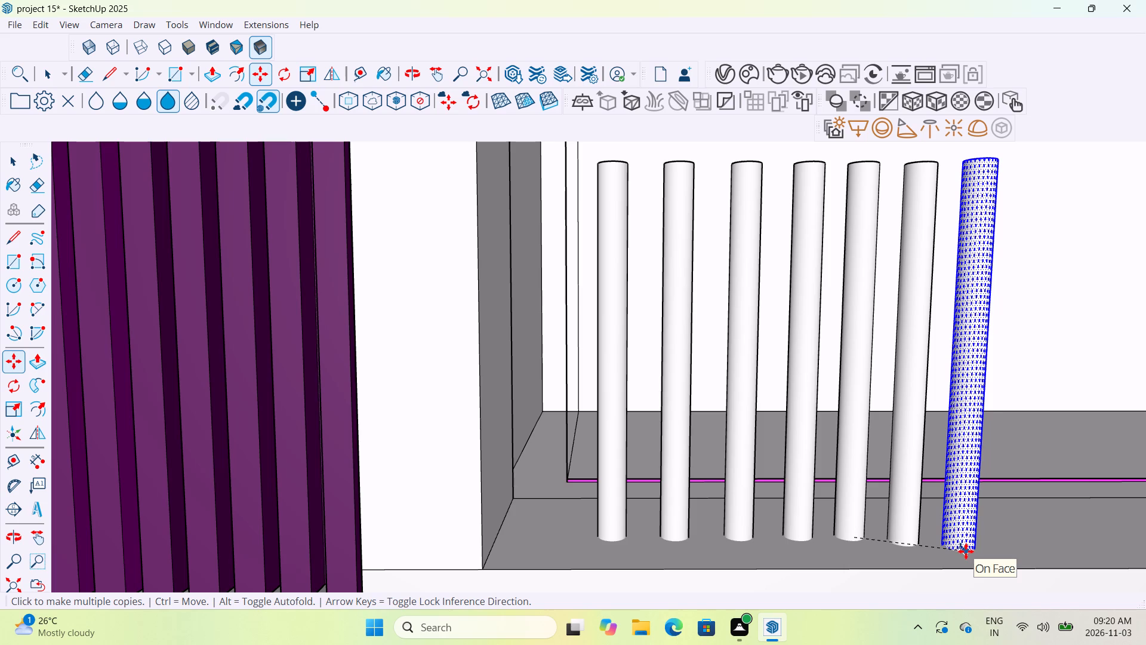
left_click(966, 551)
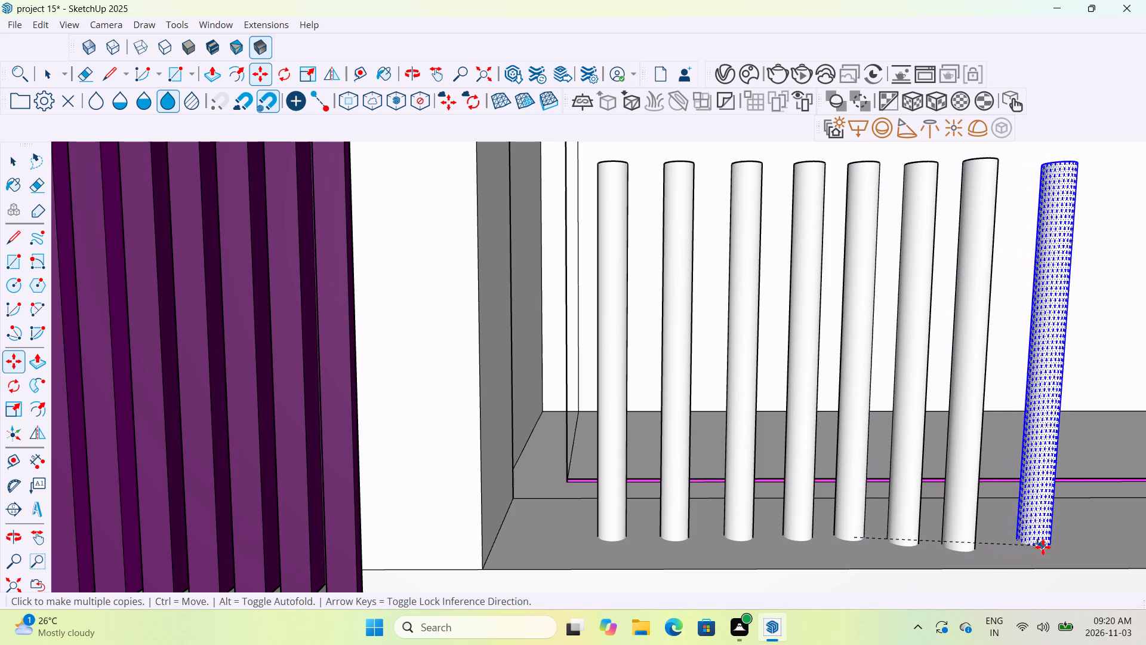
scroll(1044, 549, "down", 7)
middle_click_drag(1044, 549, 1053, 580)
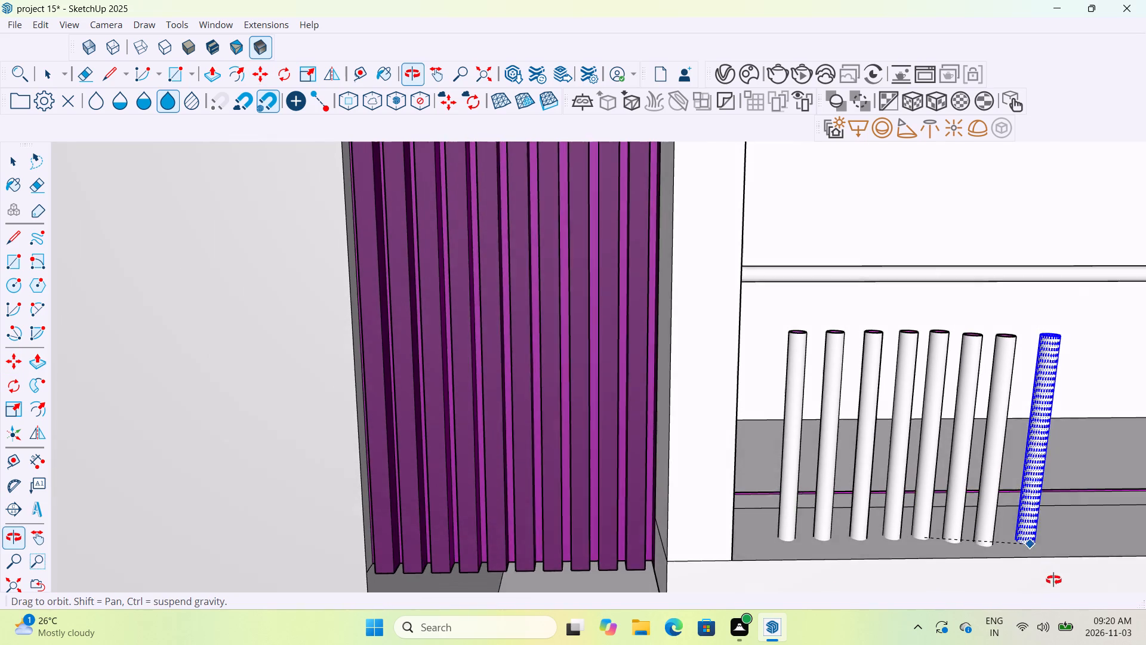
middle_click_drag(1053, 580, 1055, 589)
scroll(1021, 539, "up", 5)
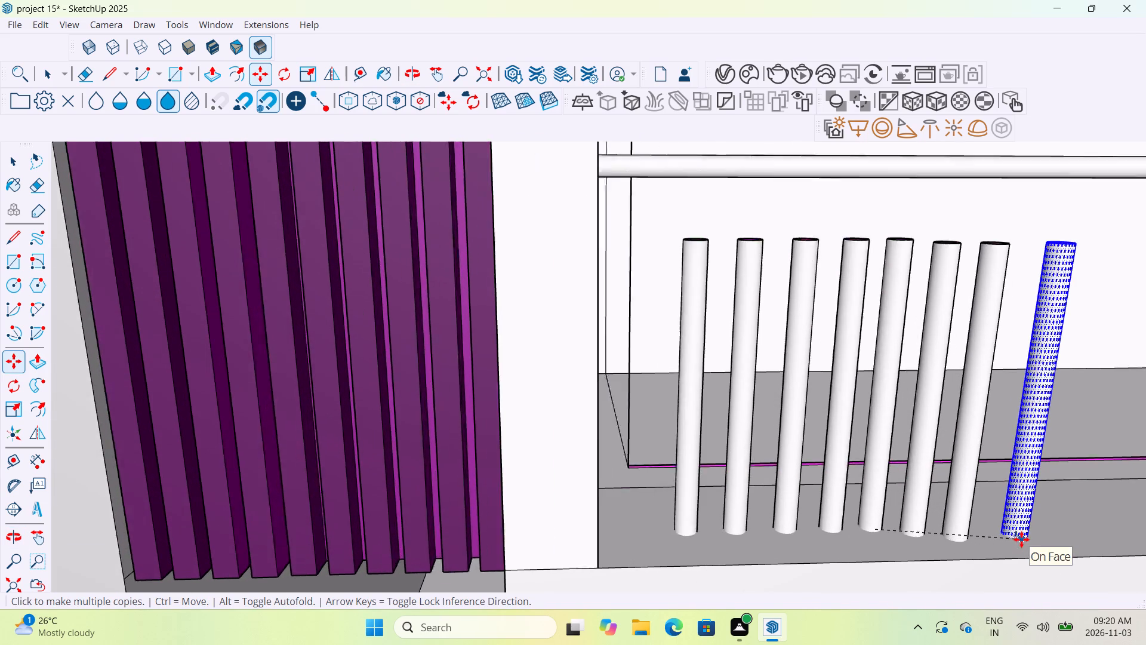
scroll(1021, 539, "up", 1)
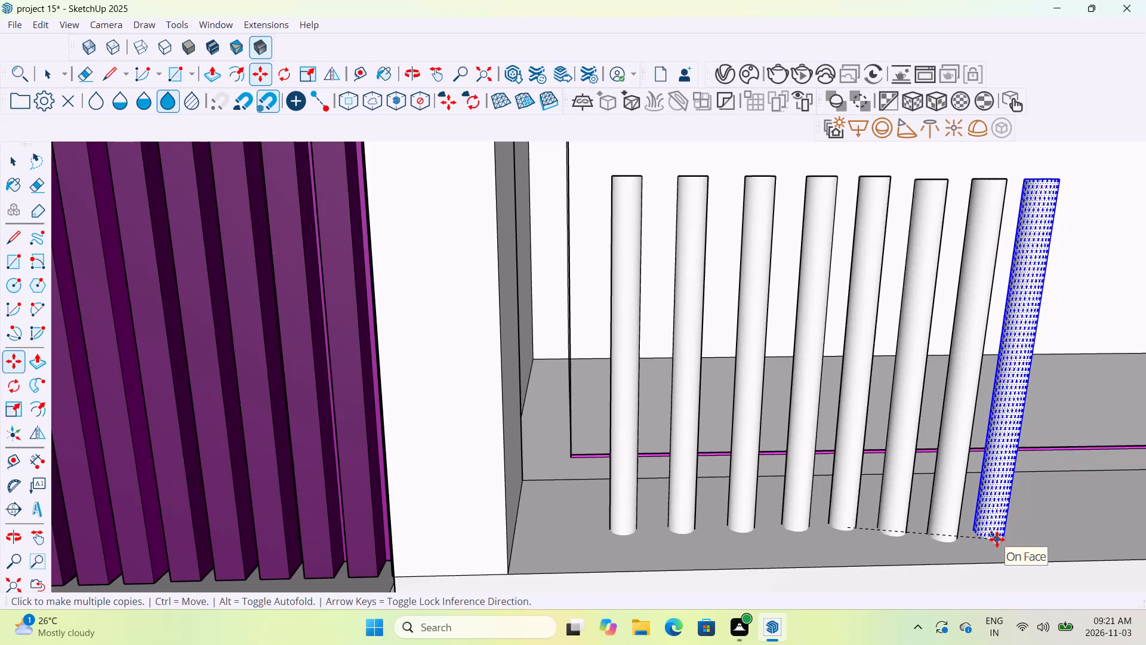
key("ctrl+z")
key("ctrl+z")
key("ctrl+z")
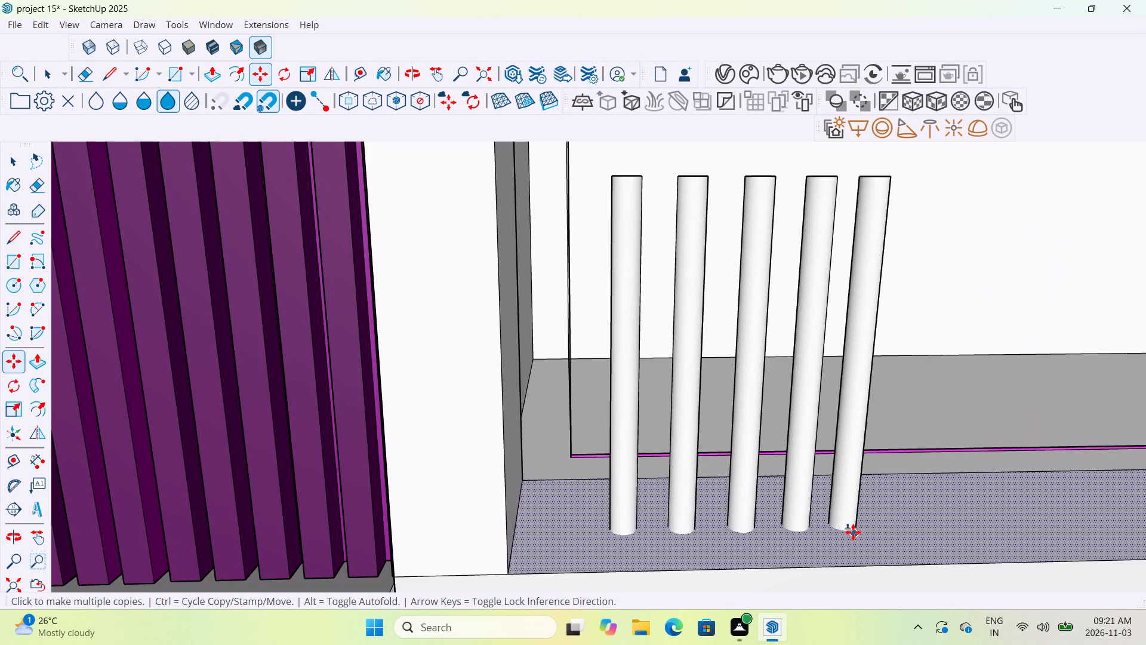
Copy the lower floor's end baluster four more times along the red axis at roughly even spacing, extending the row to nine.
left_click(848, 531)
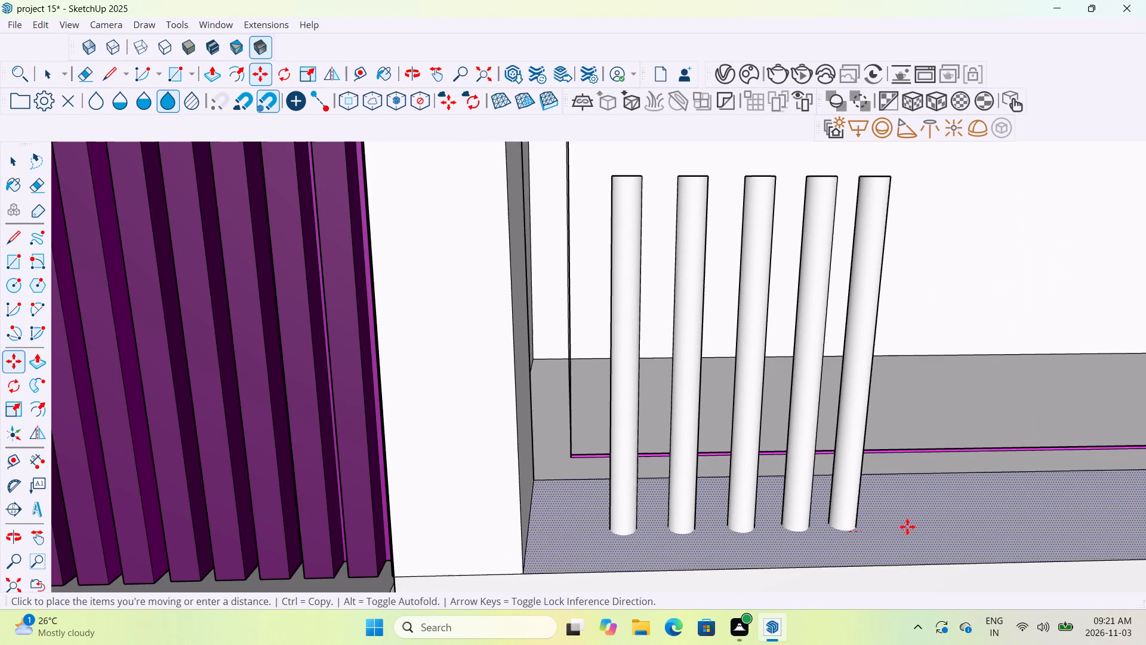
key("Escape")
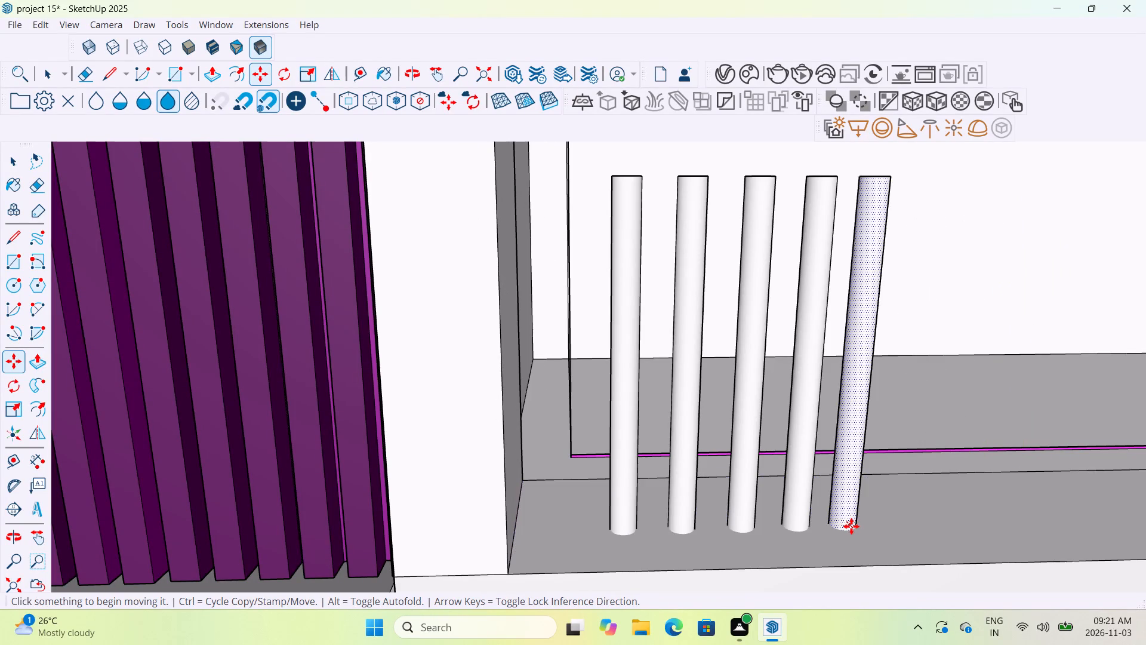
left_click(849, 526)
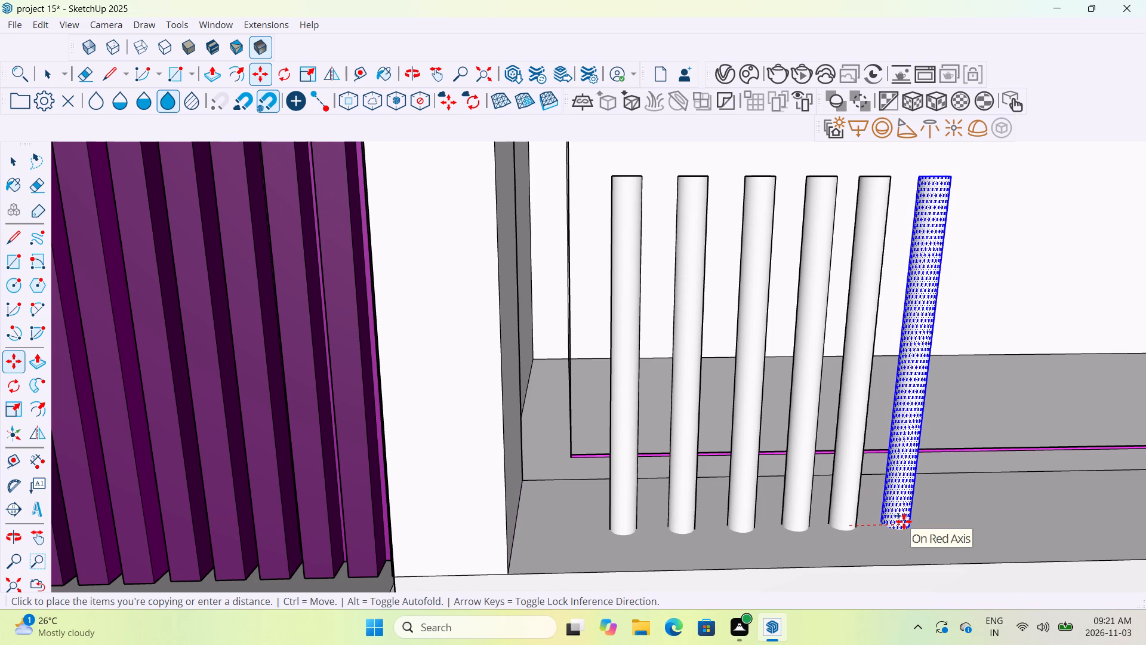
left_click(904, 521)
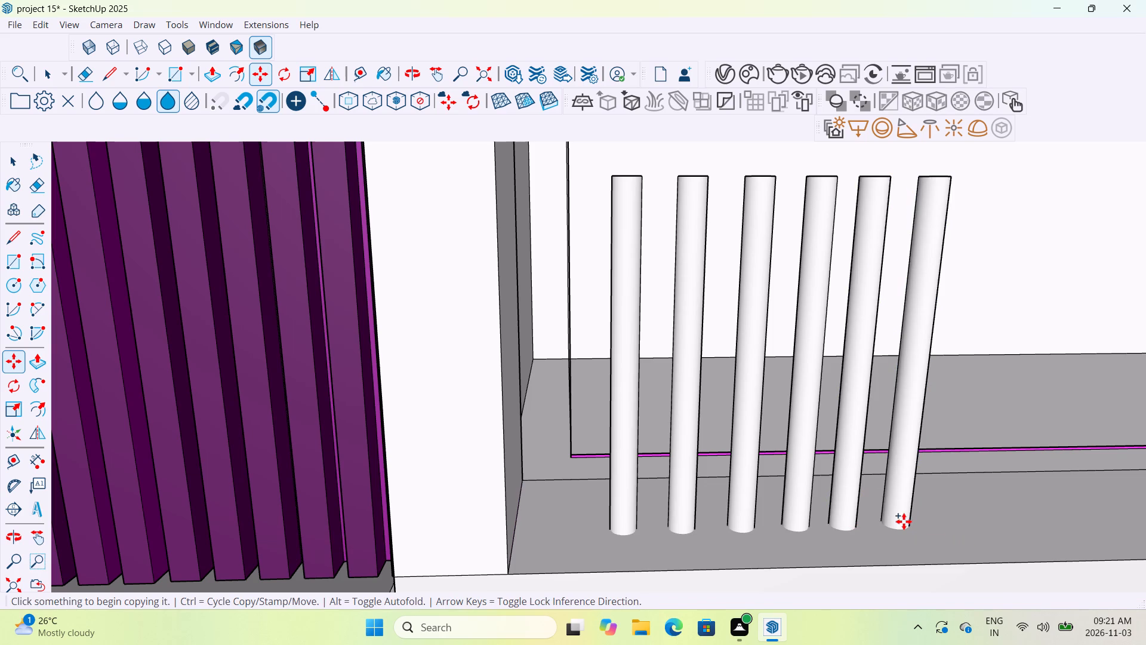
left_click(904, 521)
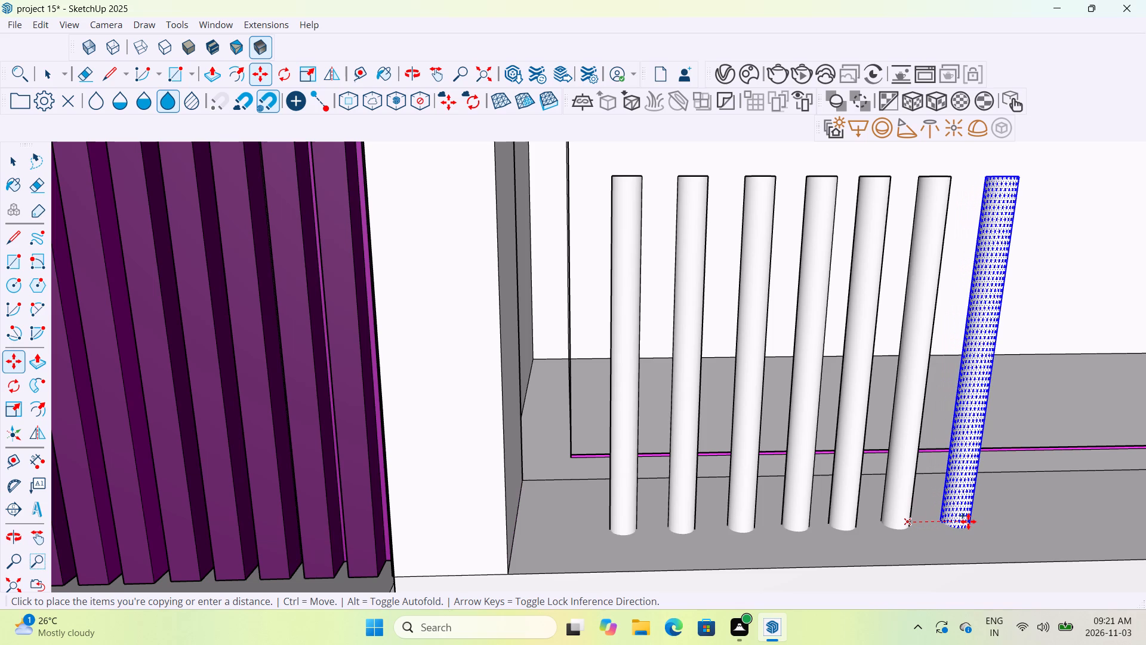
left_click(964, 526)
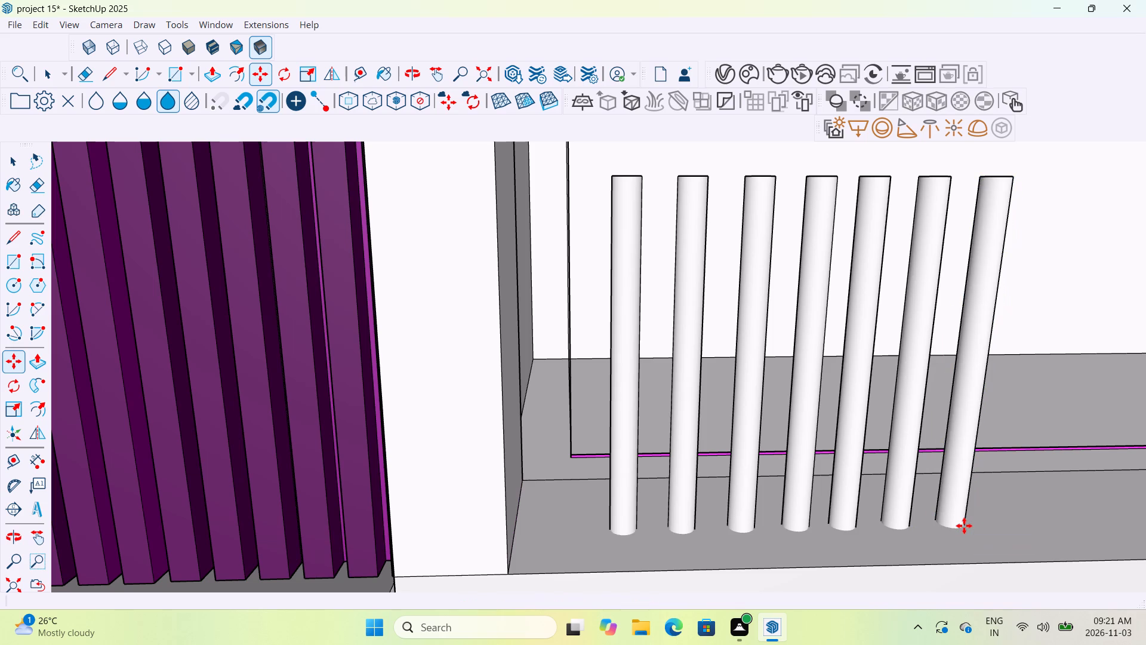
left_click(964, 526)
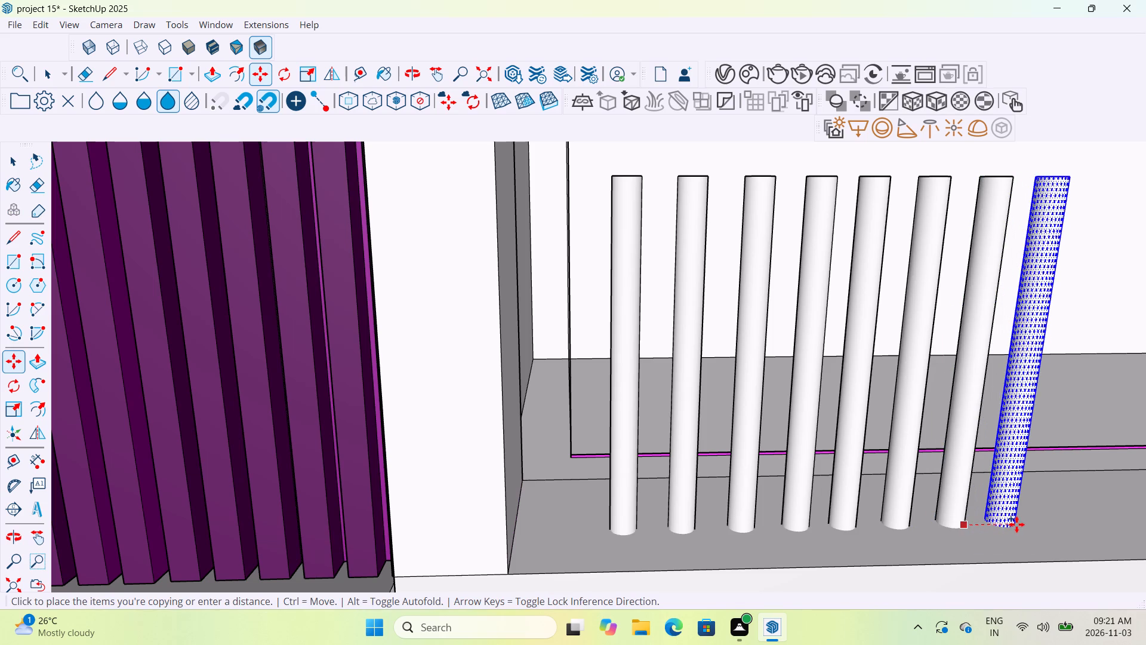
left_click(1019, 524)
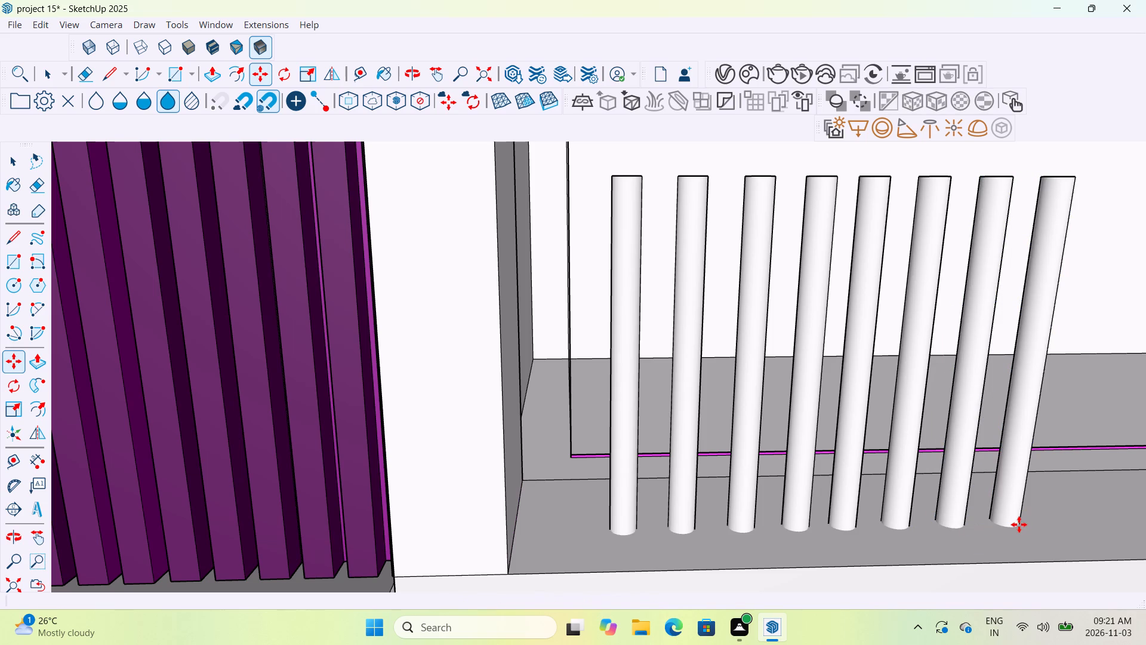
left_click(1019, 524)
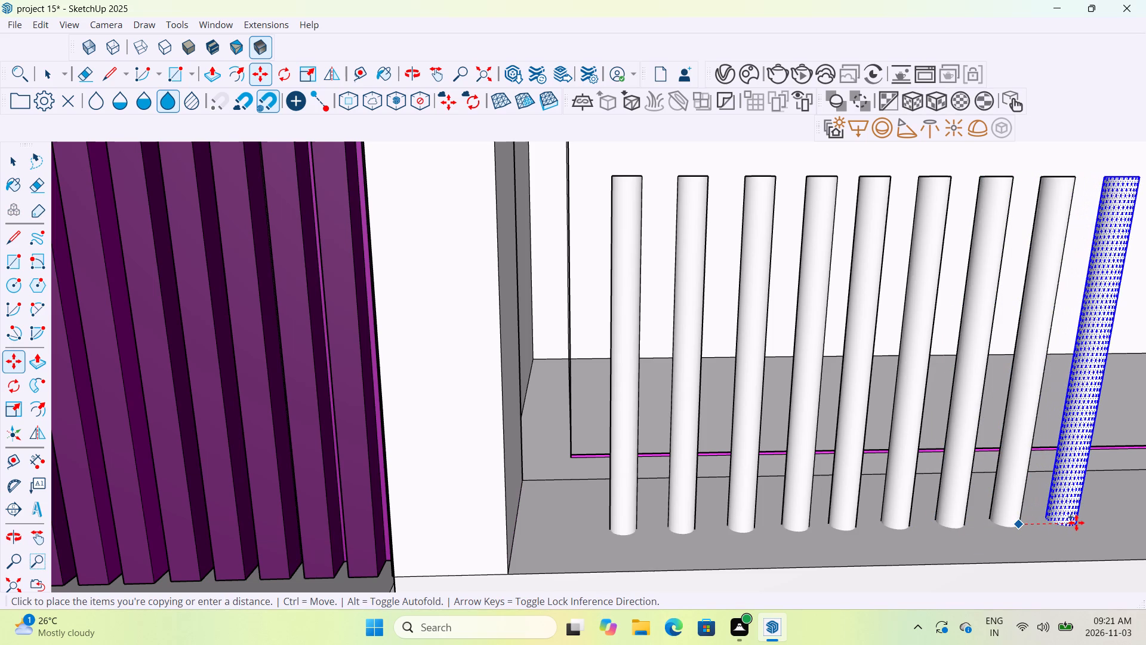
left_click(1077, 523)
Add two more baluster copies beyond the ninth on the lower floor's front ledge, keeping roughly the same spacing.
scroll(1077, 523, "down", 13)
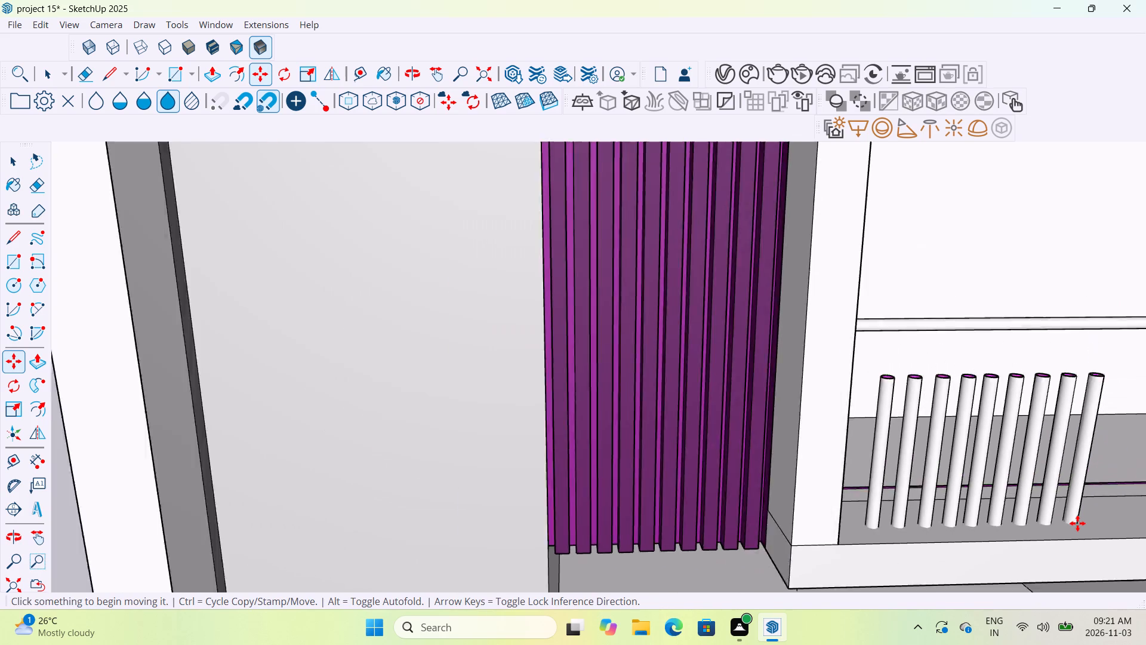
scroll(1077, 523, "down", 13)
scroll(1081, 524, "up", 13)
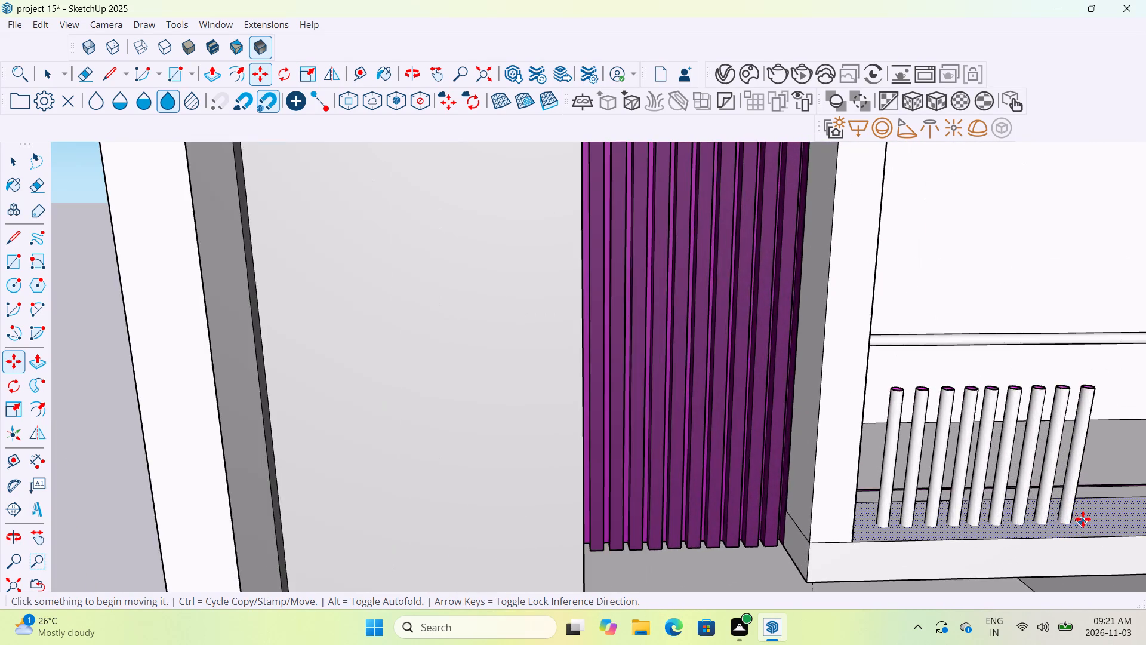
scroll(1083, 517, "up", 12)
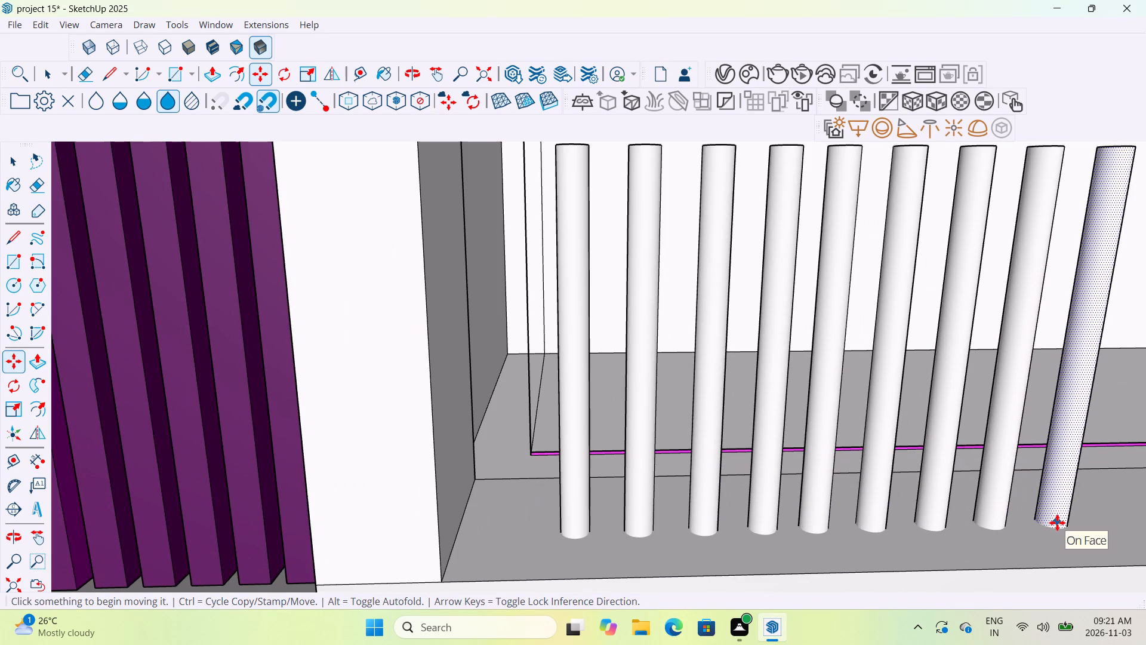
left_click(1057, 523)
scroll(1095, 515, "down", 7)
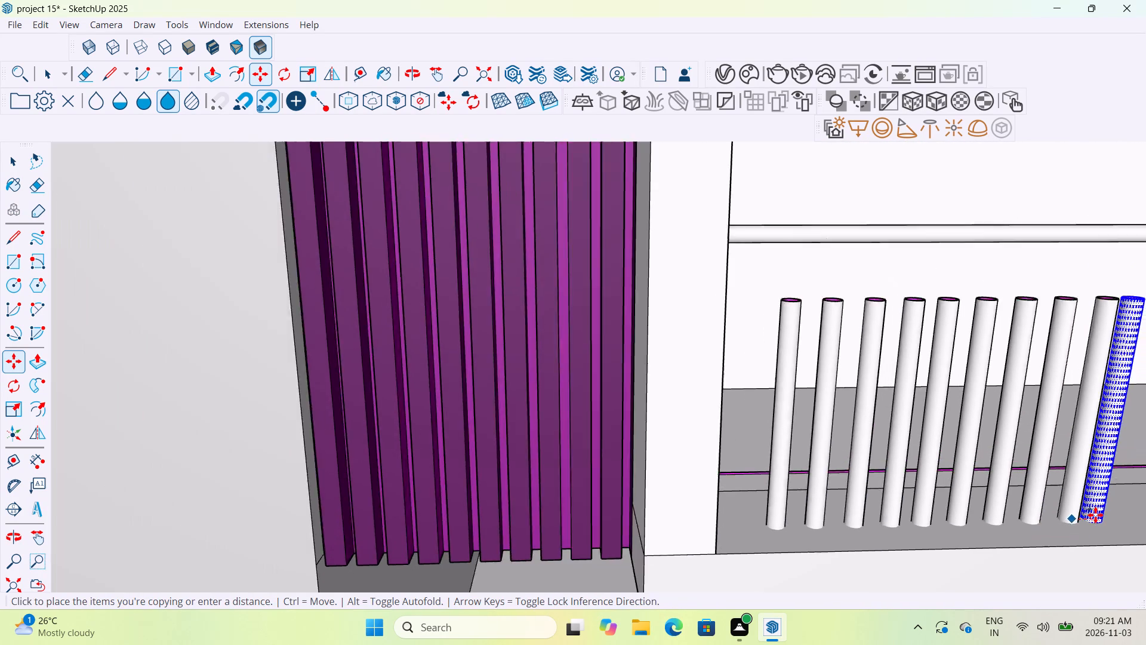
scroll(1095, 515, "down", 6)
scroll(1119, 518, "up", 13)
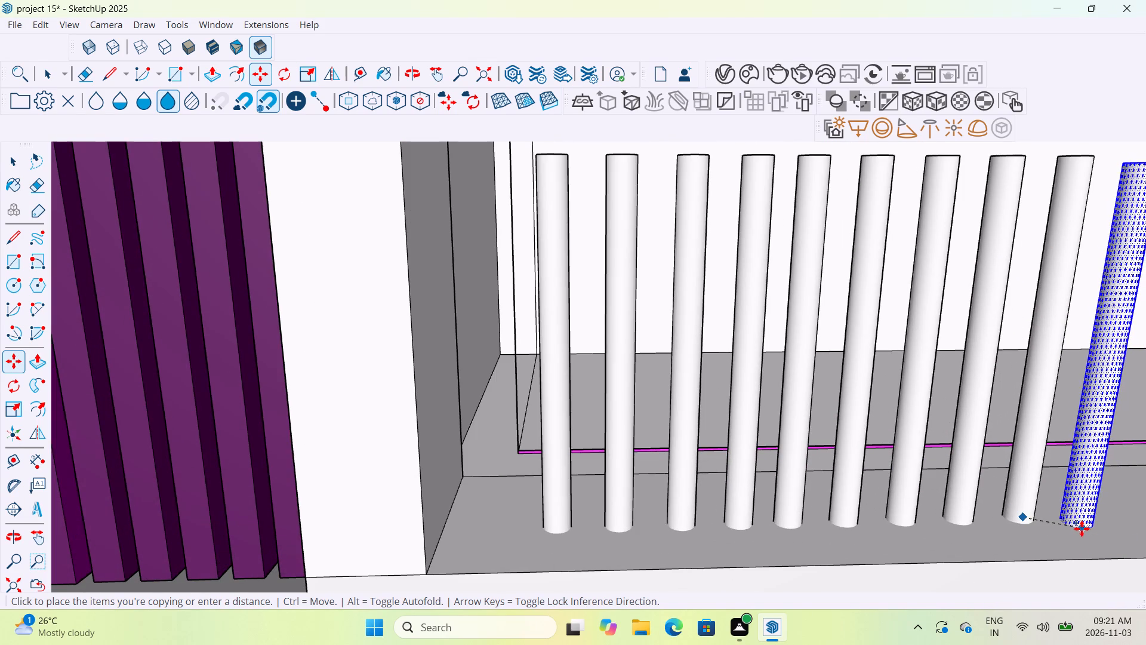
left_click(1082, 529)
scroll(1082, 529, "down", 7)
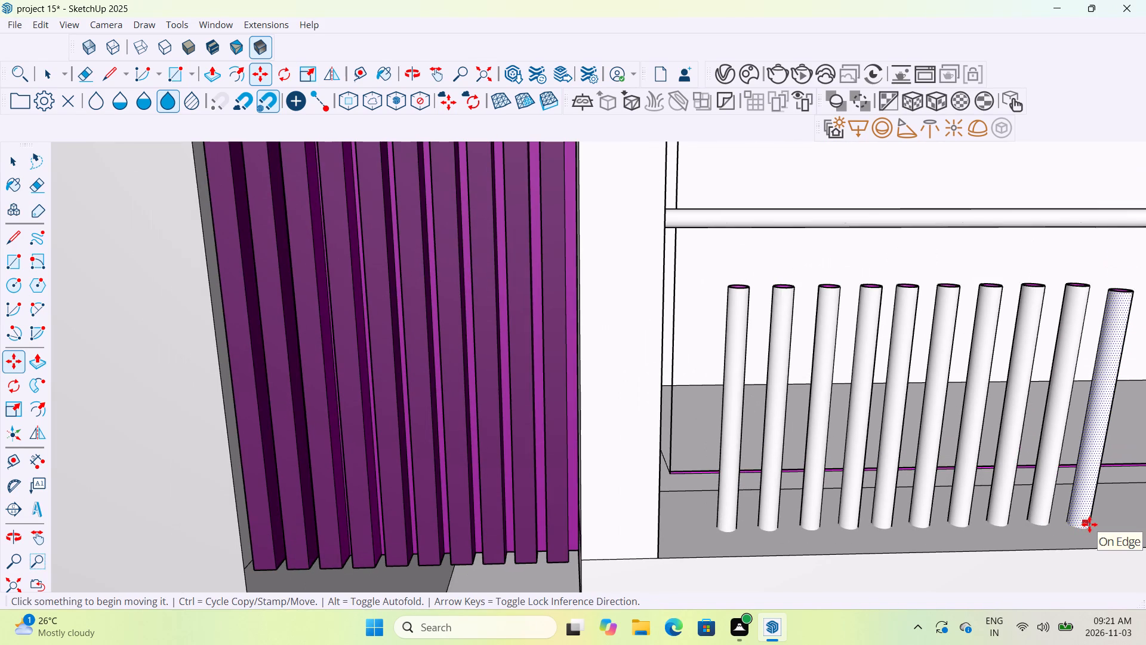
left_click(1089, 524)
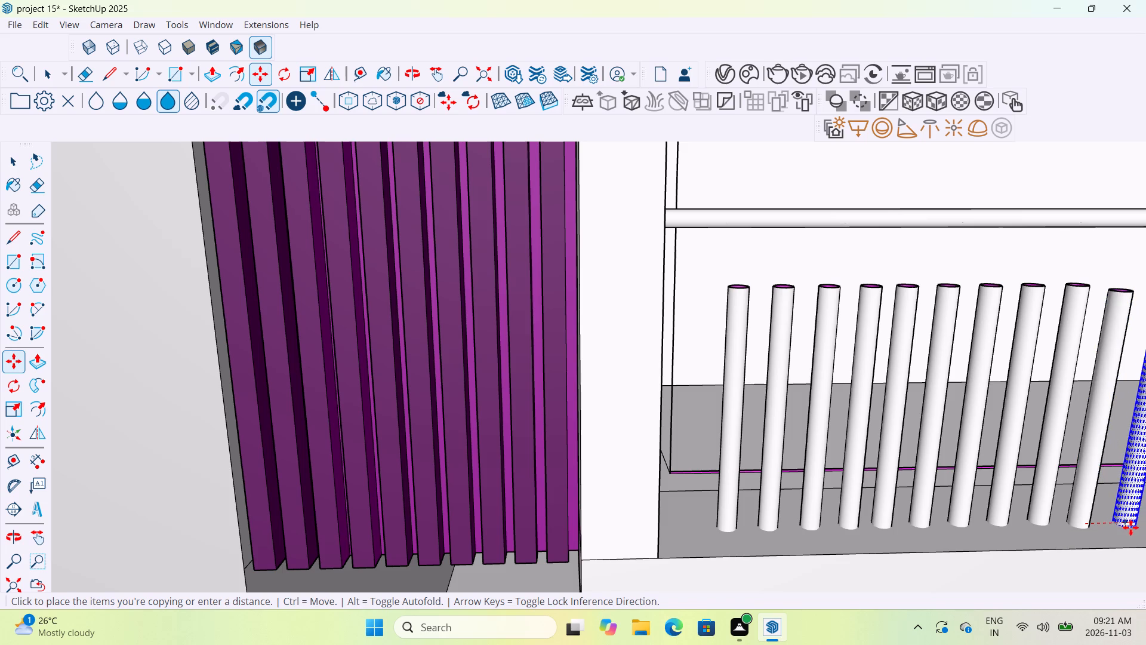
scroll(1126, 530, "up", 8)
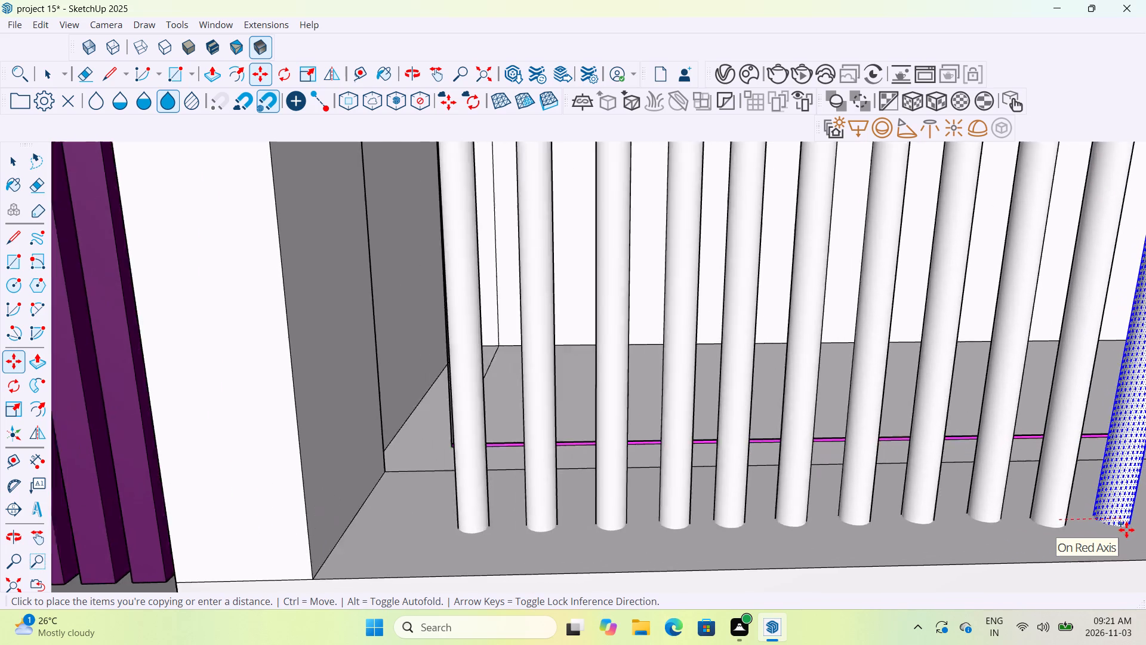
scroll(1126, 530, "up", 7)
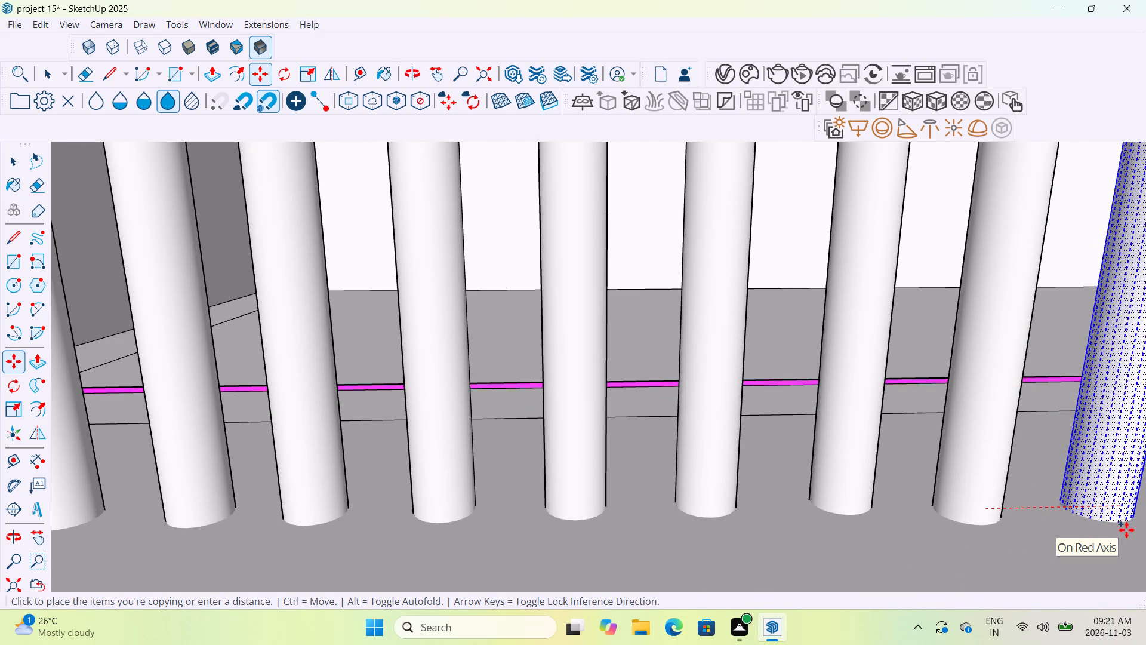
left_click(1126, 530)
Examine the lower balcony's baluster row and handrail against the railing on the floor above.
scroll(1126, 530, "down", 20)
scroll(1126, 530, "down", 2)
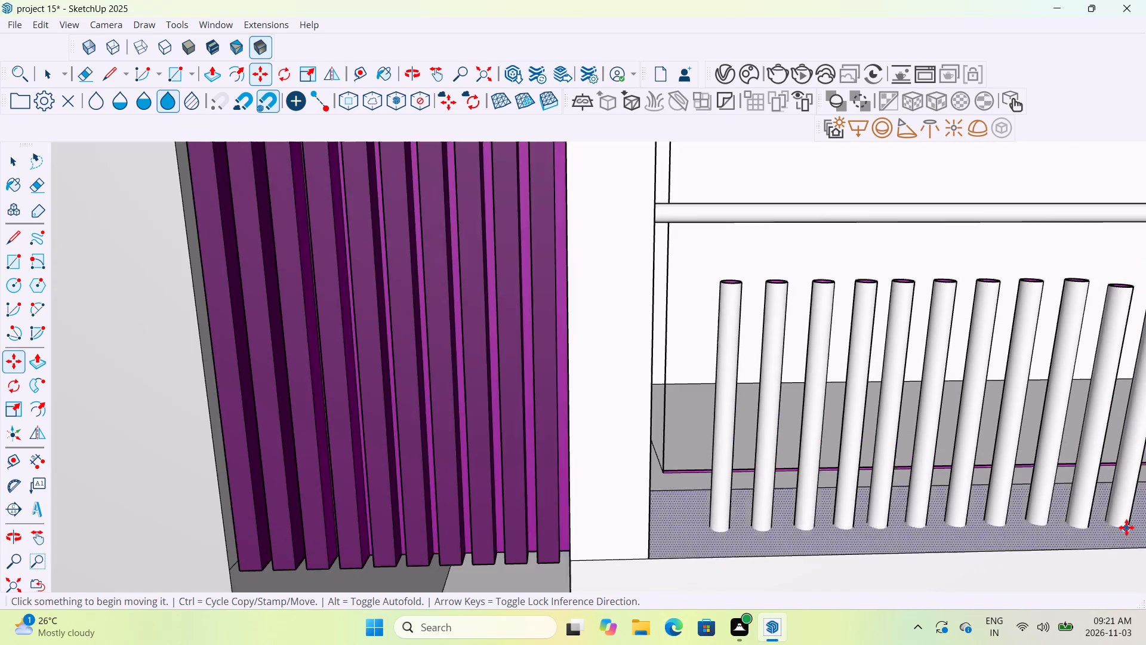
scroll(1126, 527, "down", 19)
scroll(1117, 540, "down", 13)
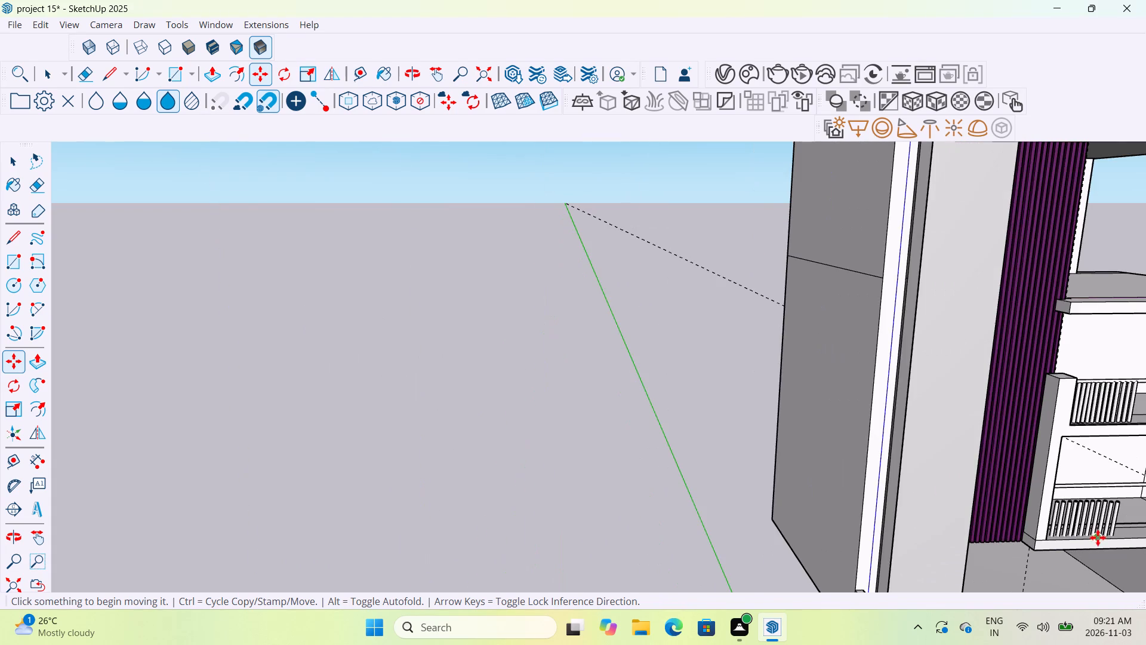
middle_click_drag(1054, 545, 972, 492)
scroll(972, 492, "down", 16)
scroll(1116, 539, "up", 7)
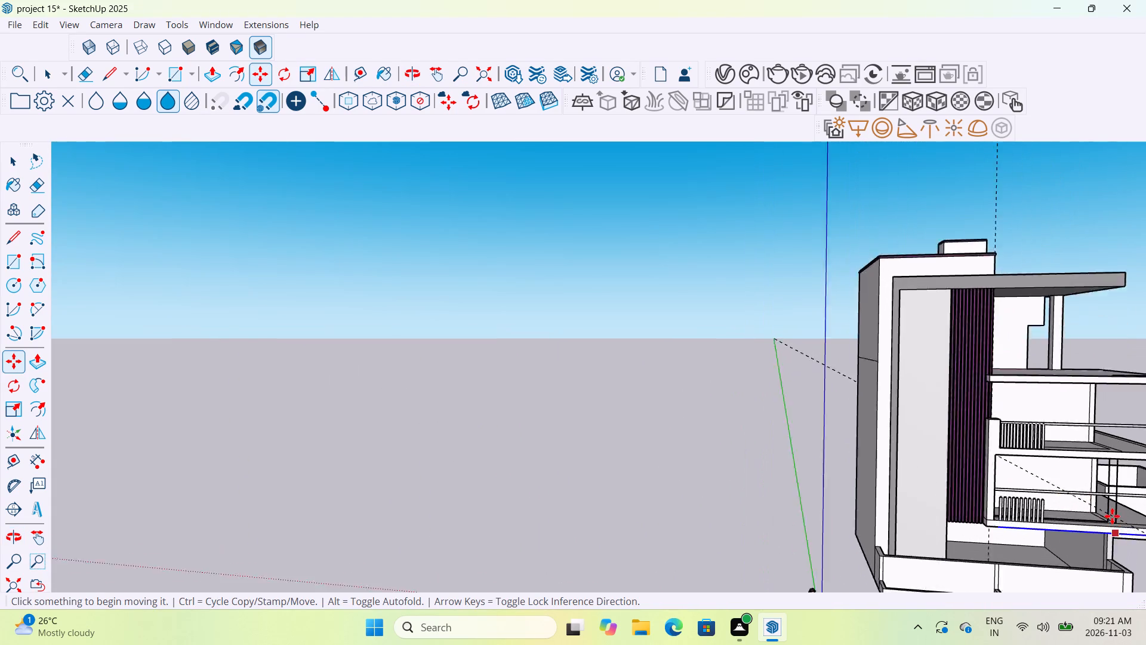
scroll(1113, 517, "up", 14)
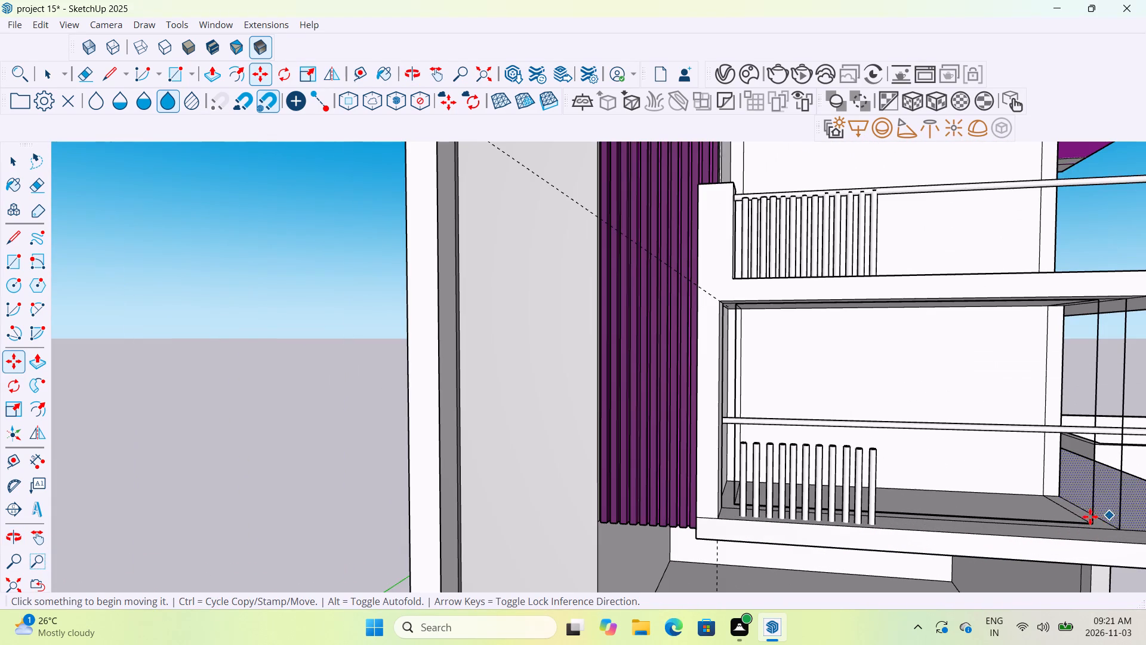
Move the lower balcony's handrail out along the green axis so it lines up over the row of balusters.
scroll(790, 426, "up", 12)
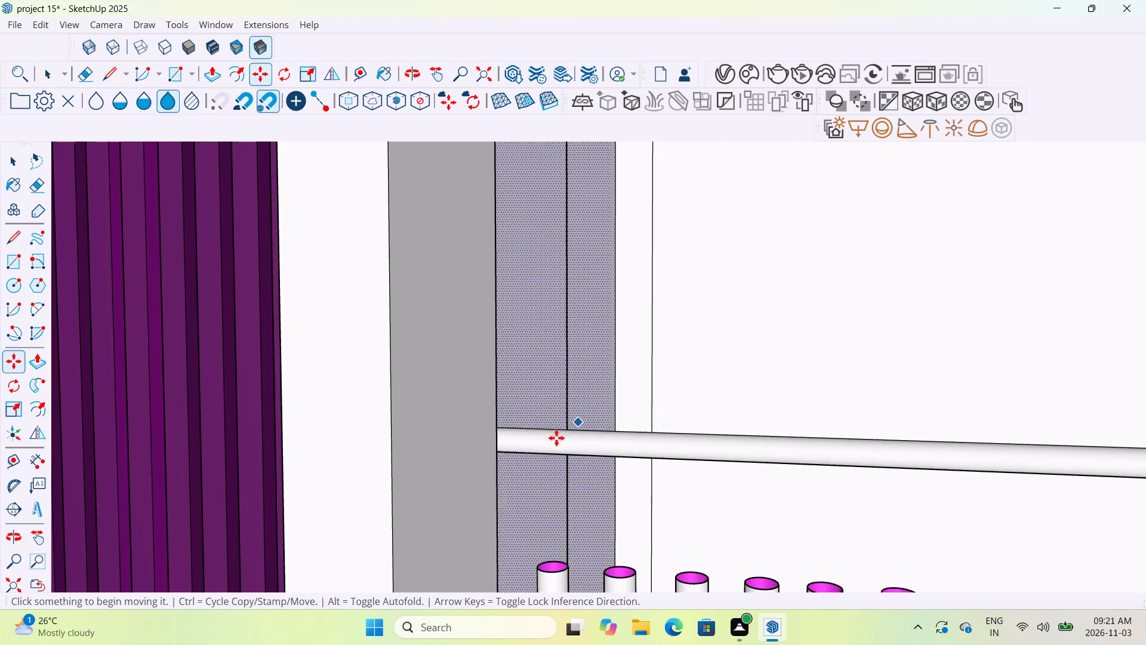
left_click(520, 445)
key("m")
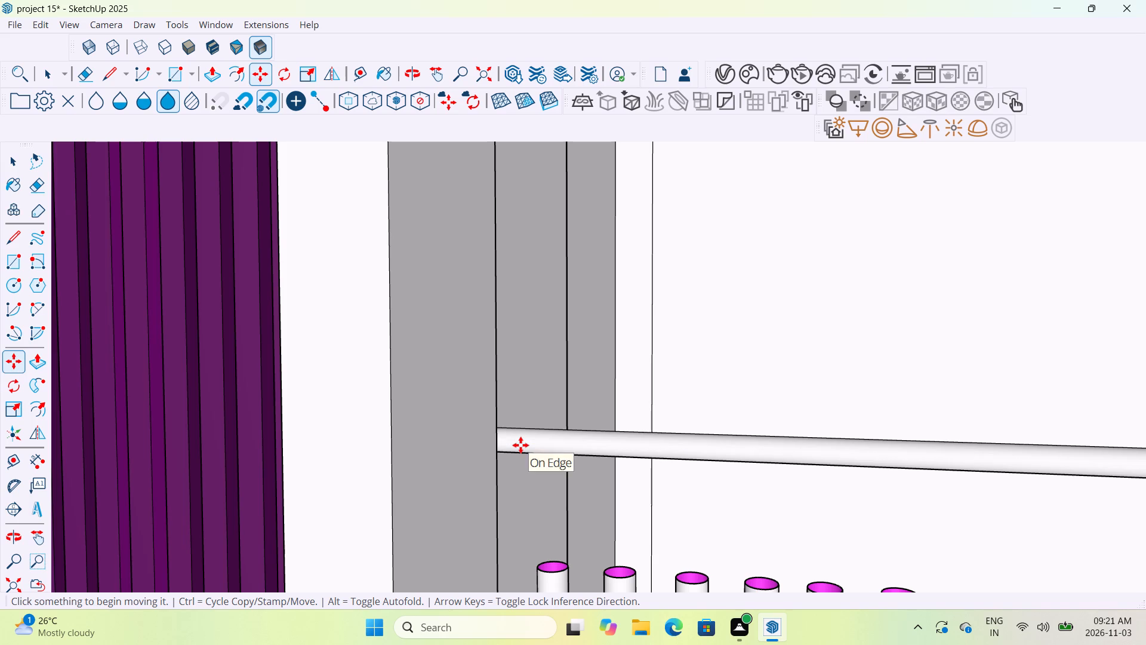
left_click(514, 447)
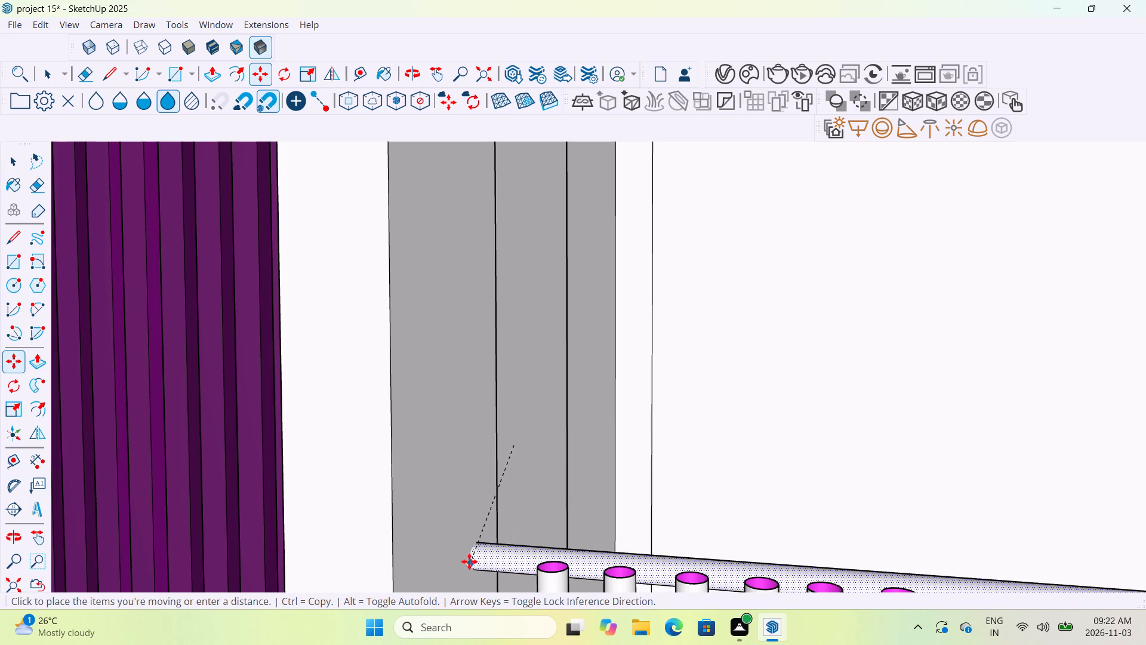
scroll(461, 567, "down", 11)
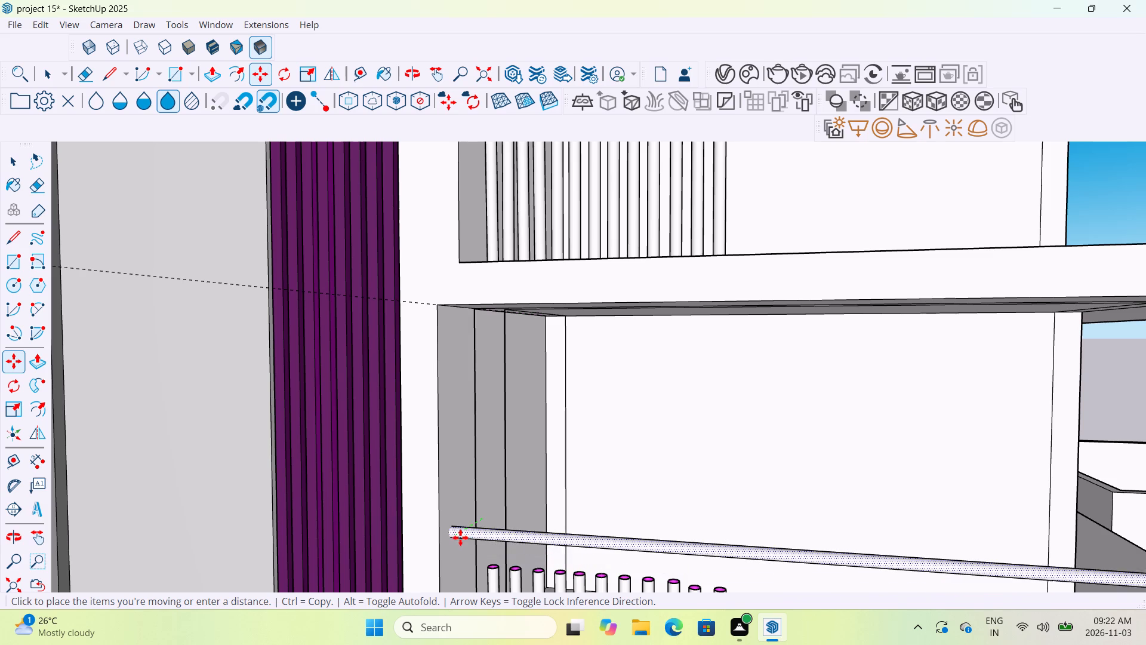
scroll(460, 535, "down", 6)
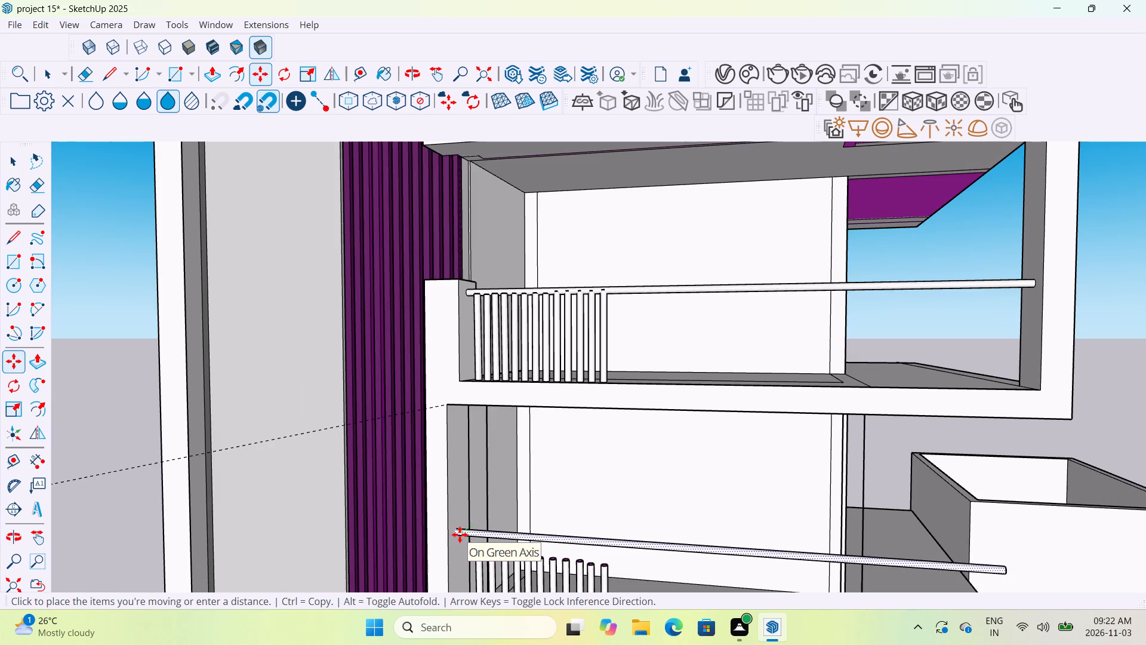
left_click(458, 535)
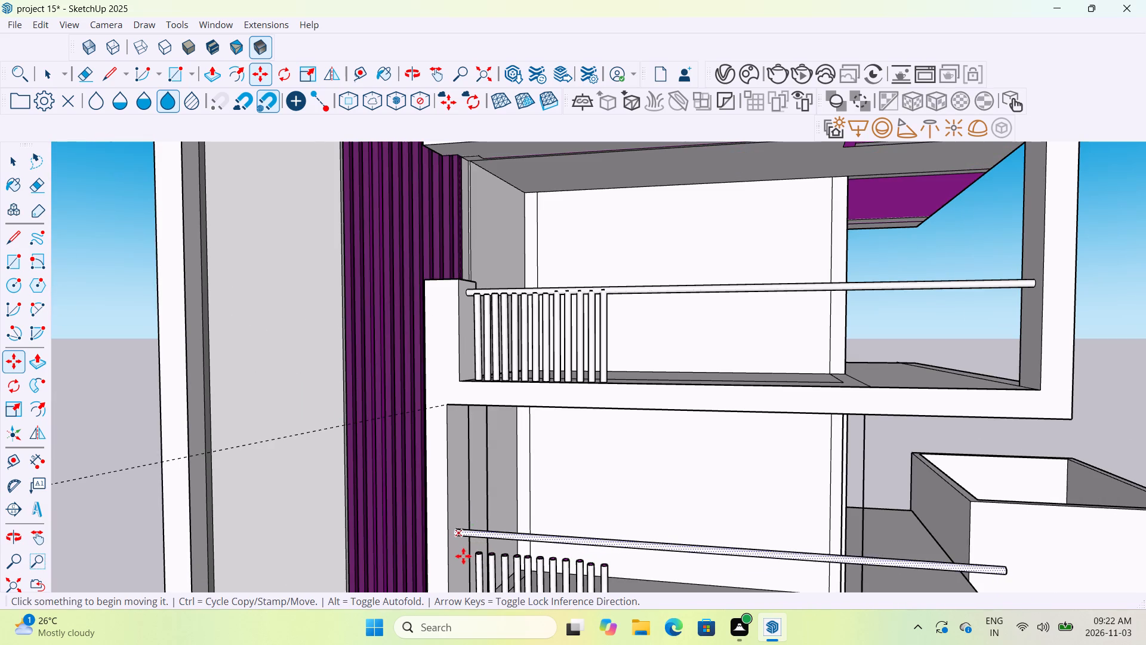
Lower the handrail along the blue axis until it rests on the tops of the lower balusters.
scroll(466, 553, "up", 12)
left_click(429, 489)
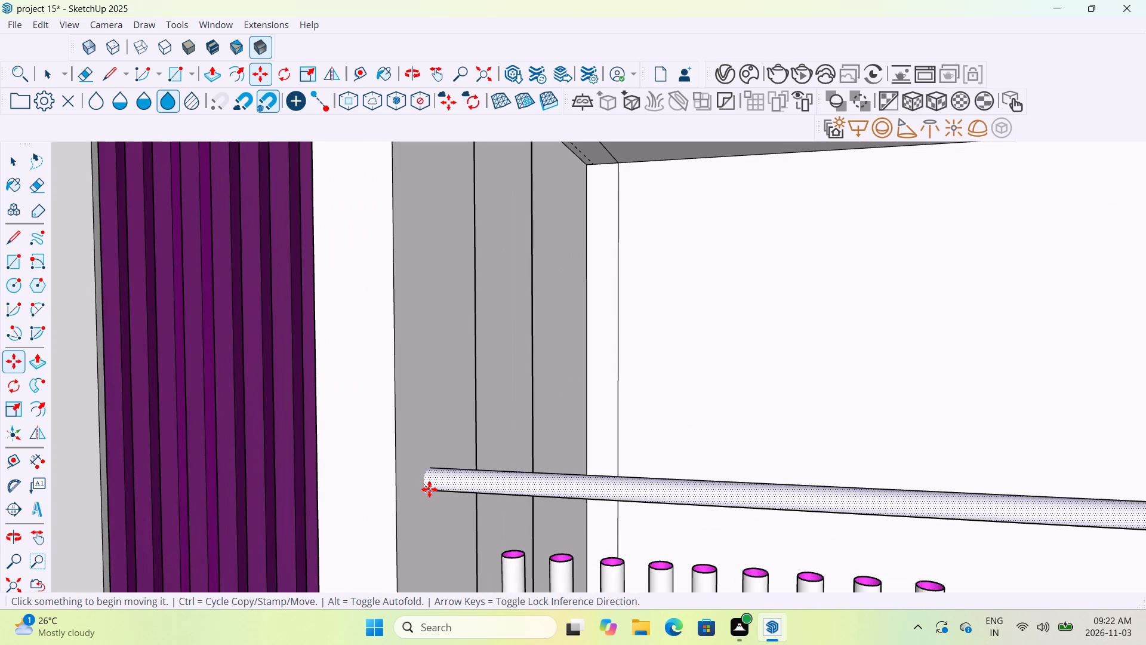
key("m")
left_click(429, 489)
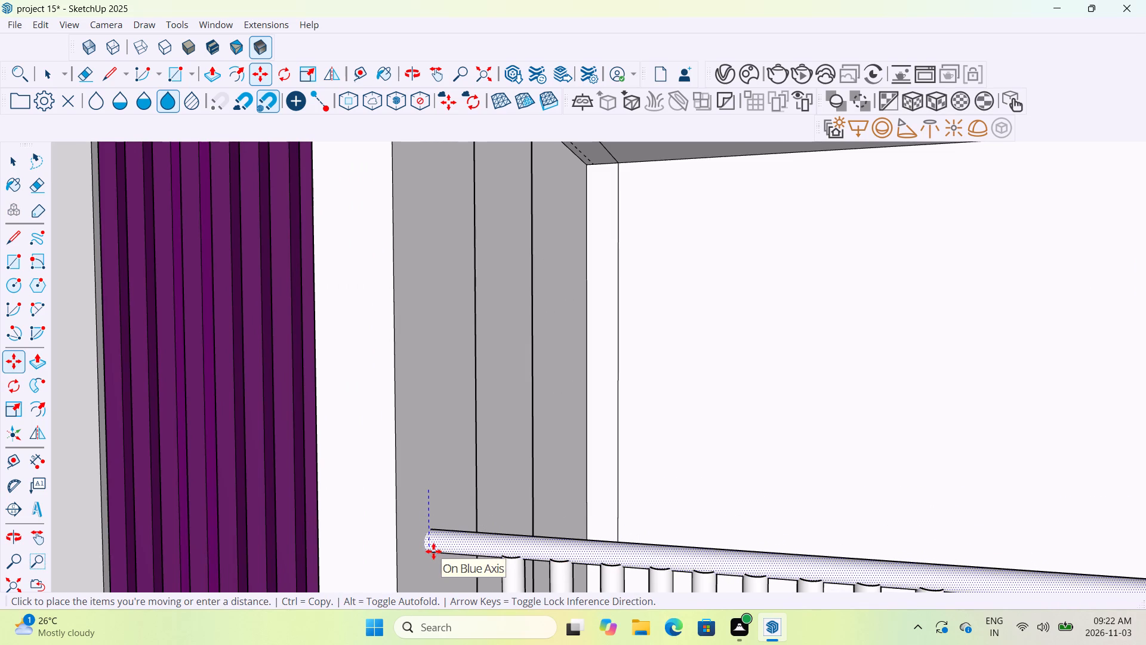
left_click(433, 549)
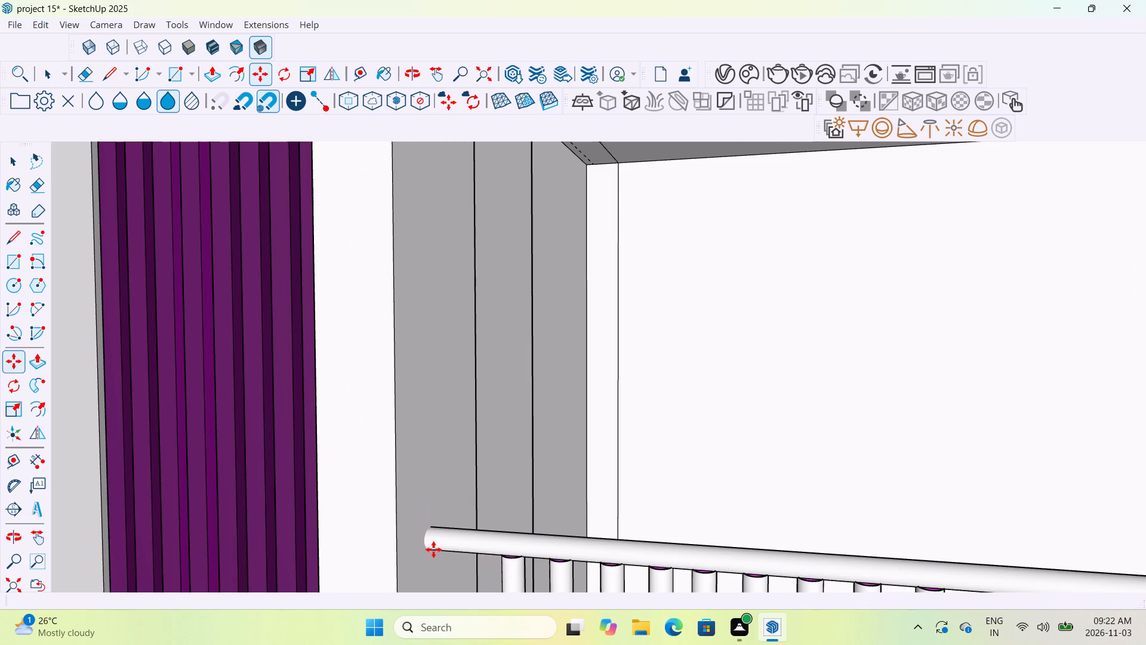
Draw a line across the lower ledge's top, front to back, near the room opening's far corner, to split off its free end.
scroll(623, 518, "down", 14)
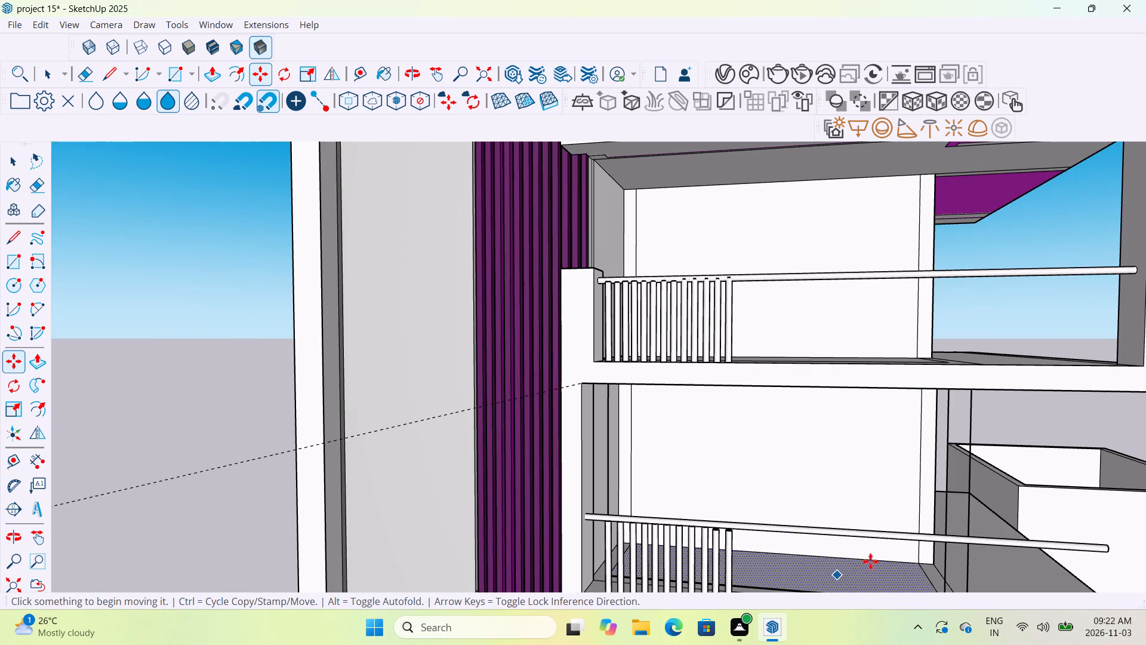
middle_click_drag(888, 542, 880, 477)
scroll(880, 477, "down", 13)
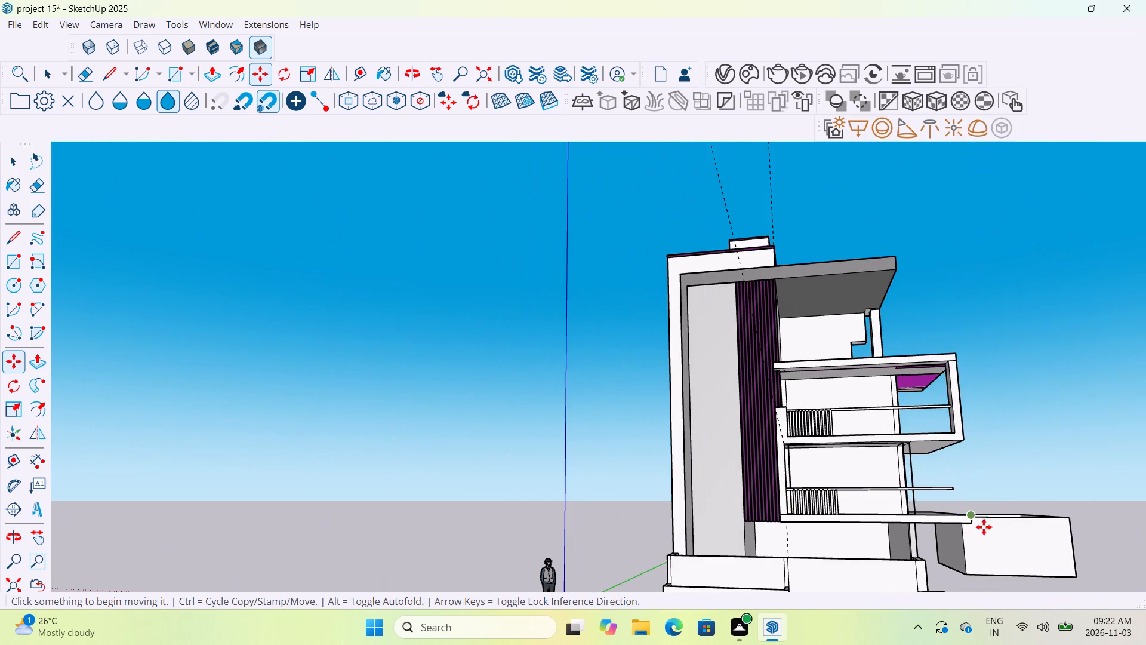
scroll(984, 527, "up", 12)
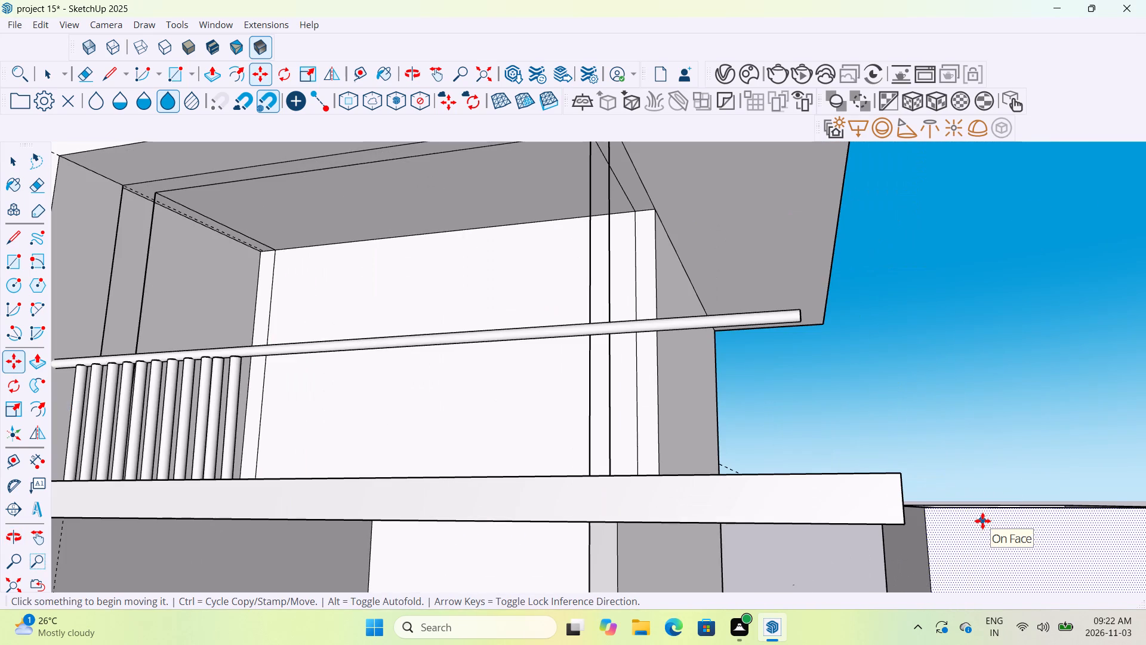
middle_click_drag(911, 499, 910, 584)
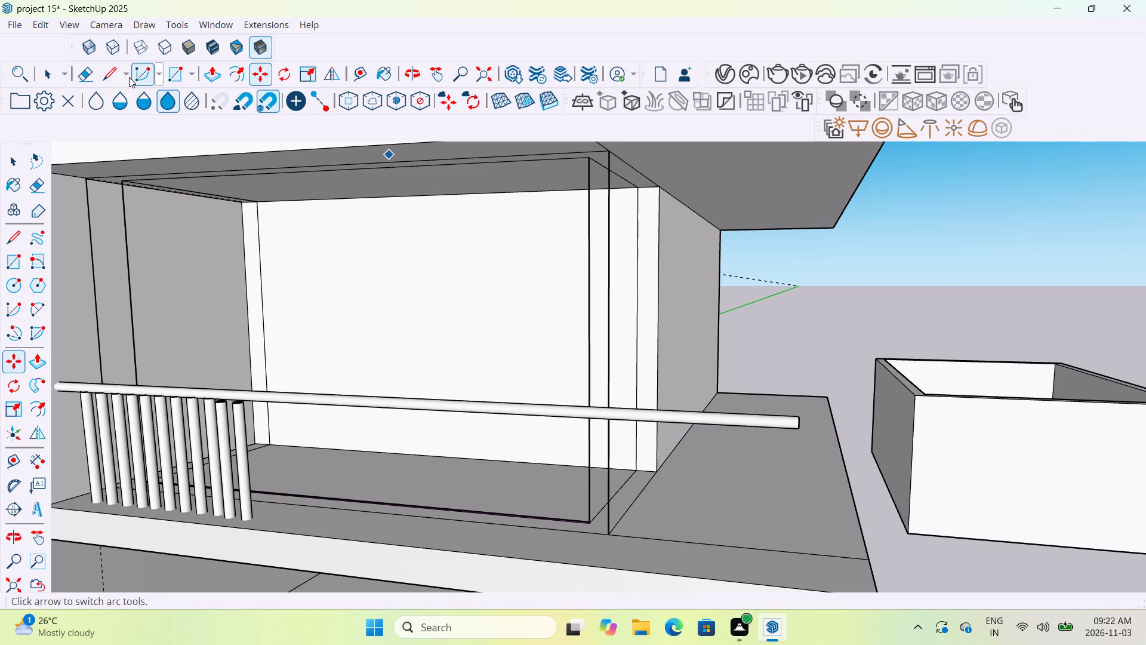
left_click(101, 76)
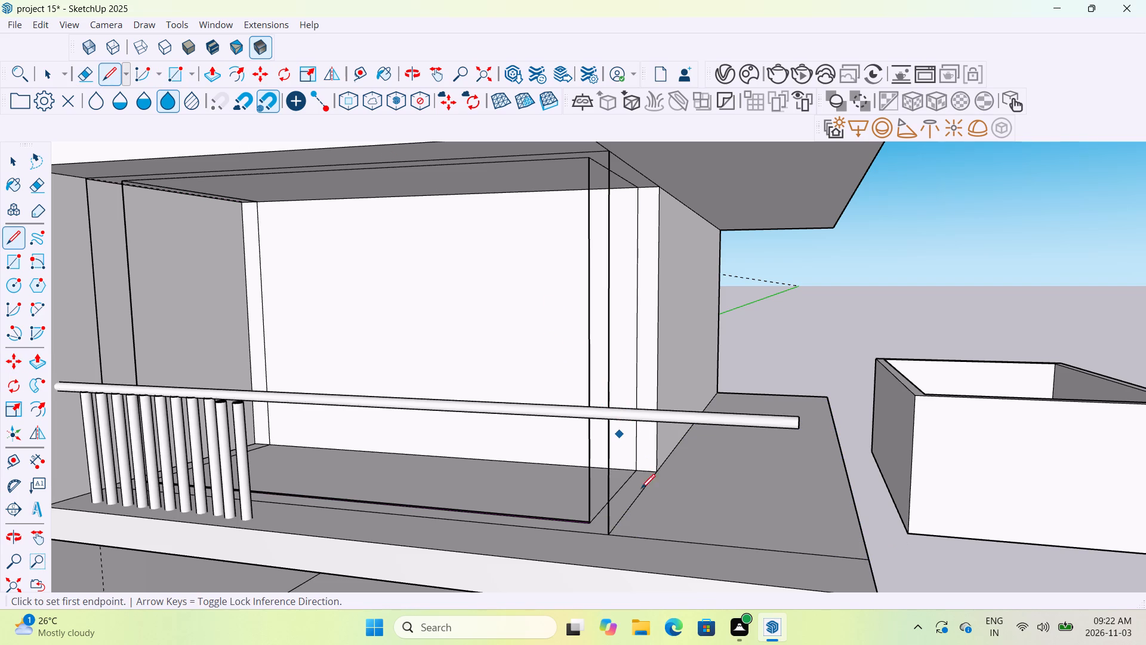
middle_click_drag(614, 531, 667, 529)
scroll(667, 529, "down", 6)
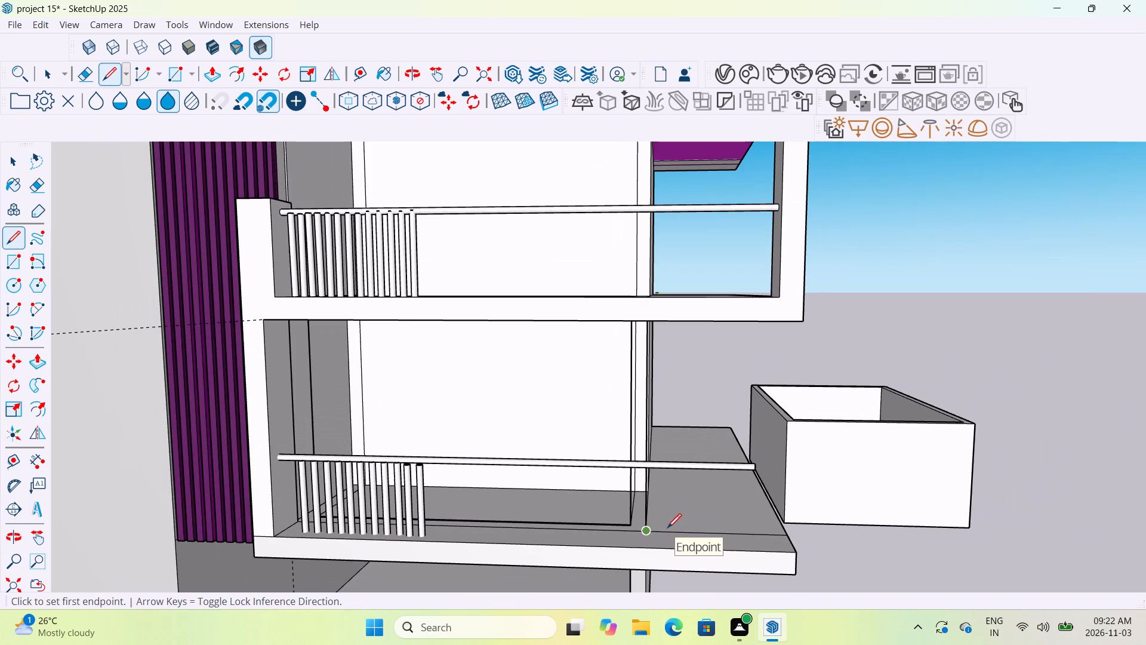
middle_click_drag(668, 529, 670, 527)
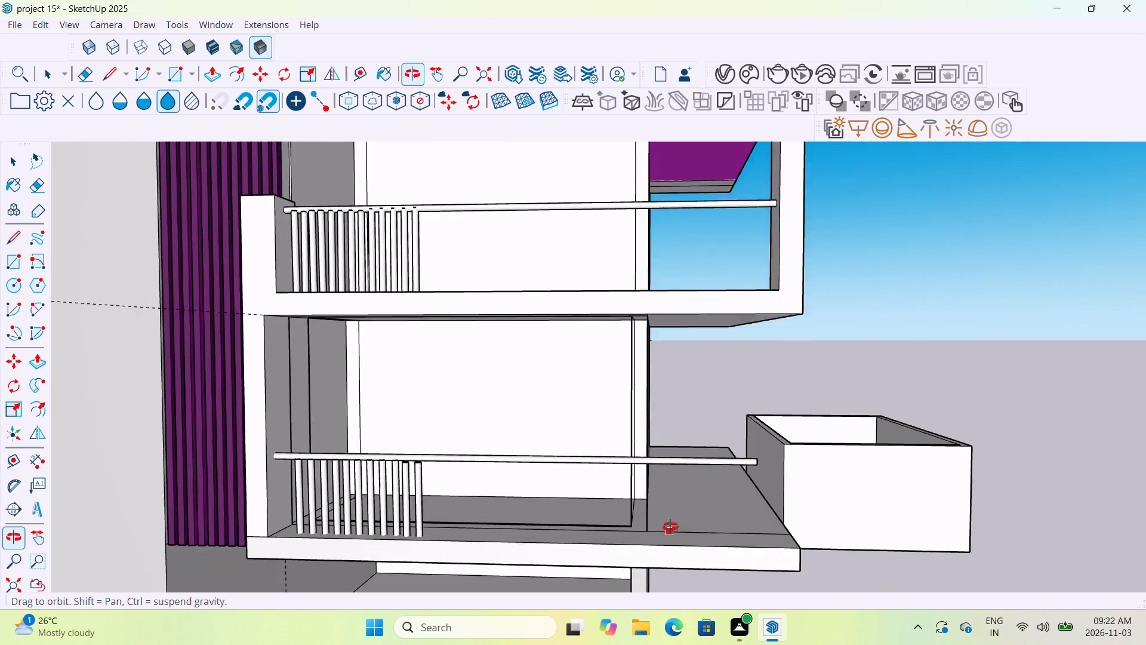
middle_click_drag(670, 527, 670, 558)
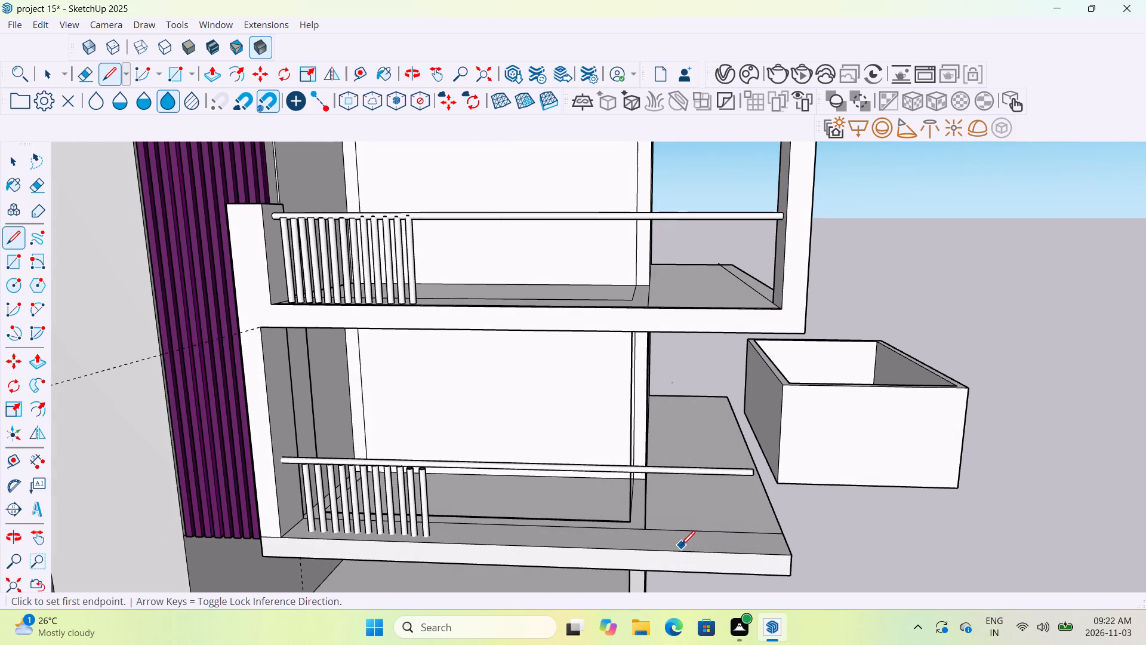
left_click(630, 531)
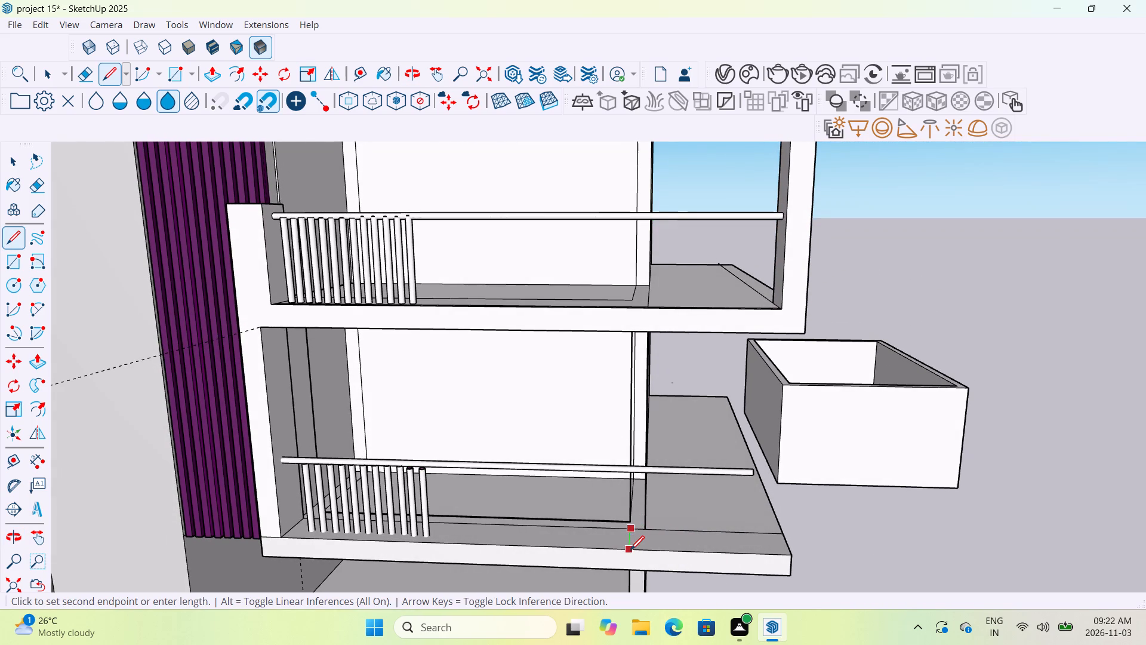
left_click(630, 551)
key("Escape")
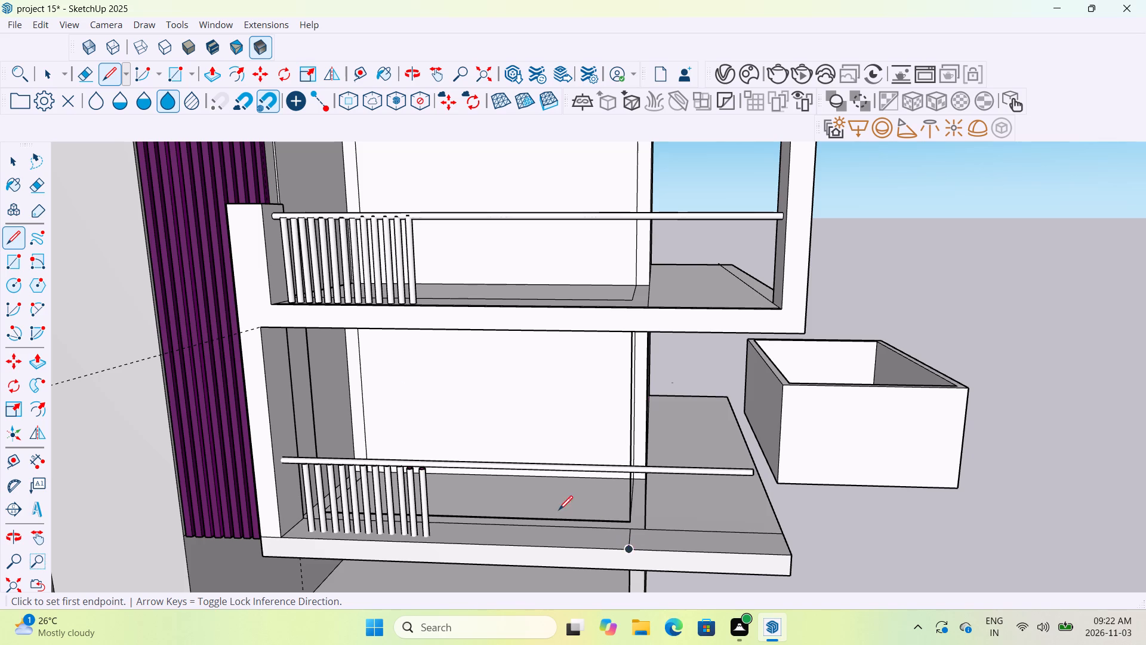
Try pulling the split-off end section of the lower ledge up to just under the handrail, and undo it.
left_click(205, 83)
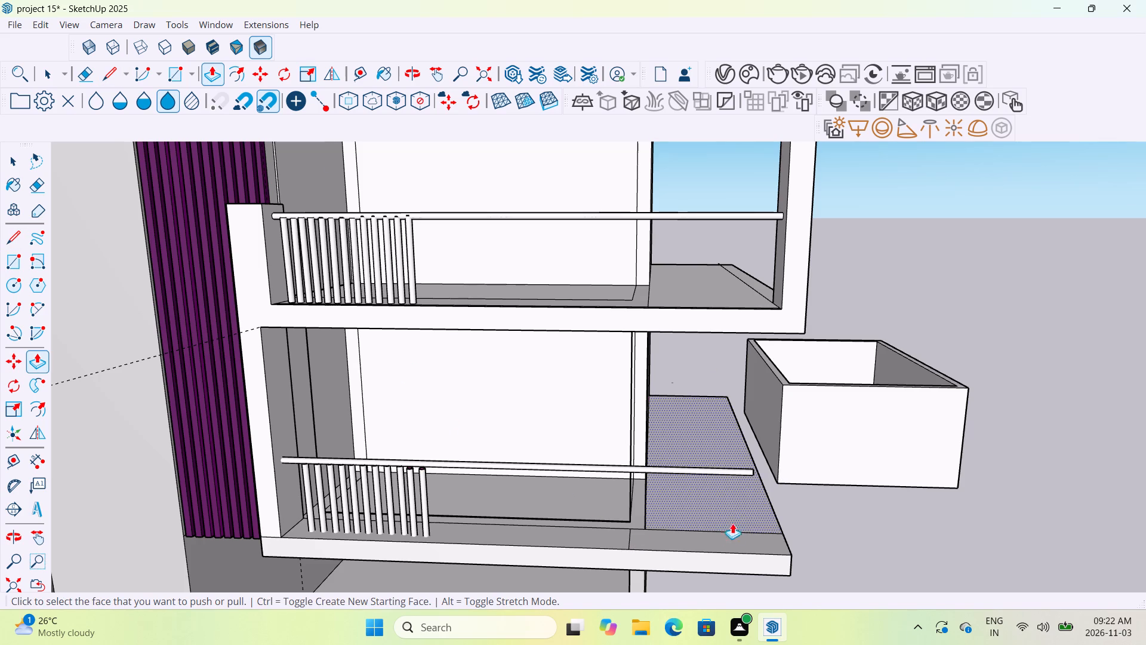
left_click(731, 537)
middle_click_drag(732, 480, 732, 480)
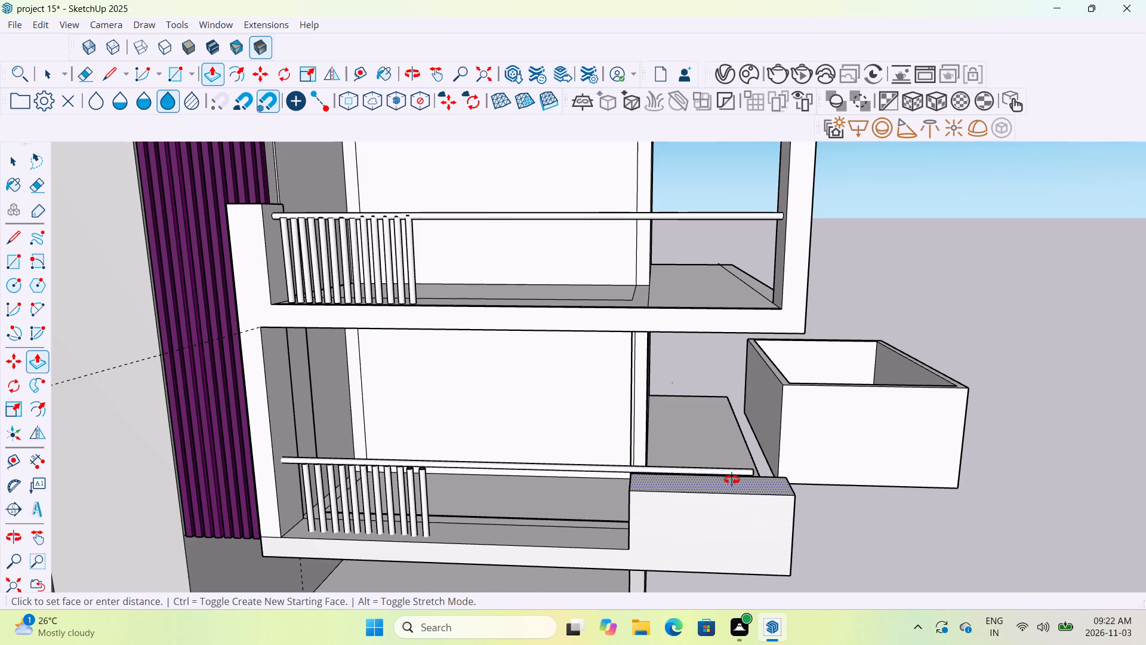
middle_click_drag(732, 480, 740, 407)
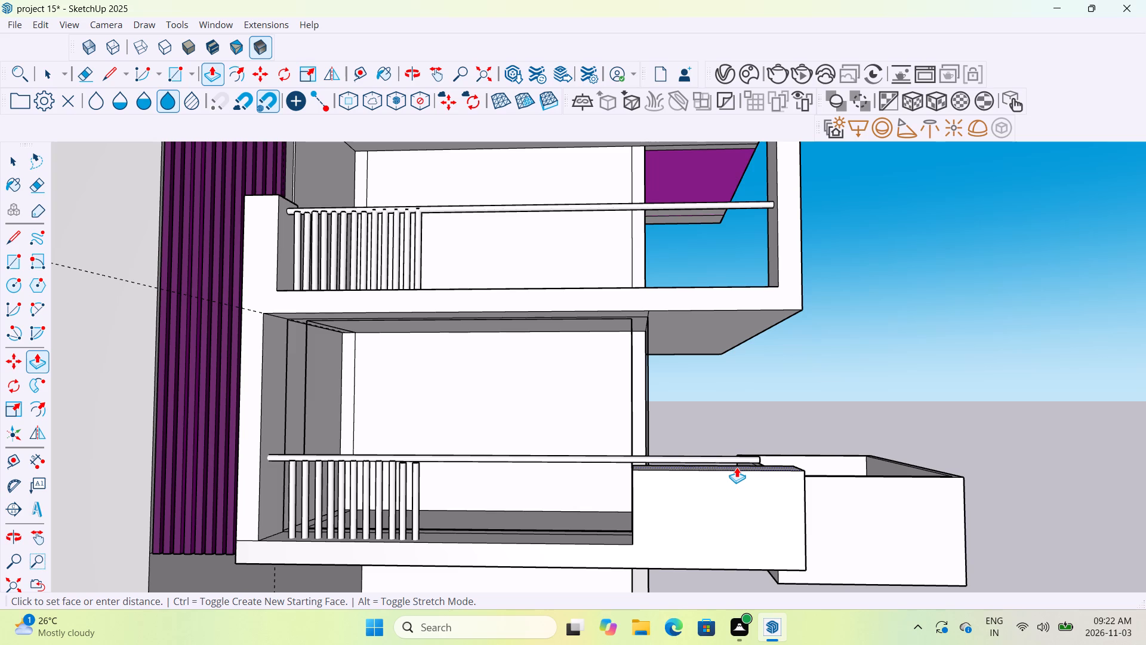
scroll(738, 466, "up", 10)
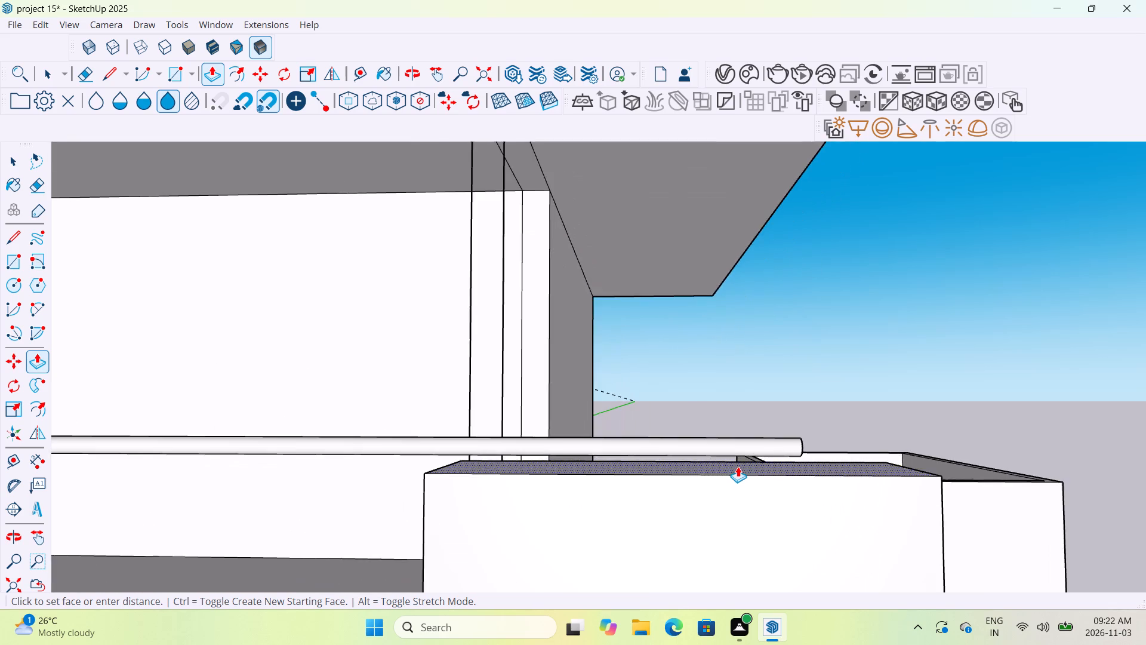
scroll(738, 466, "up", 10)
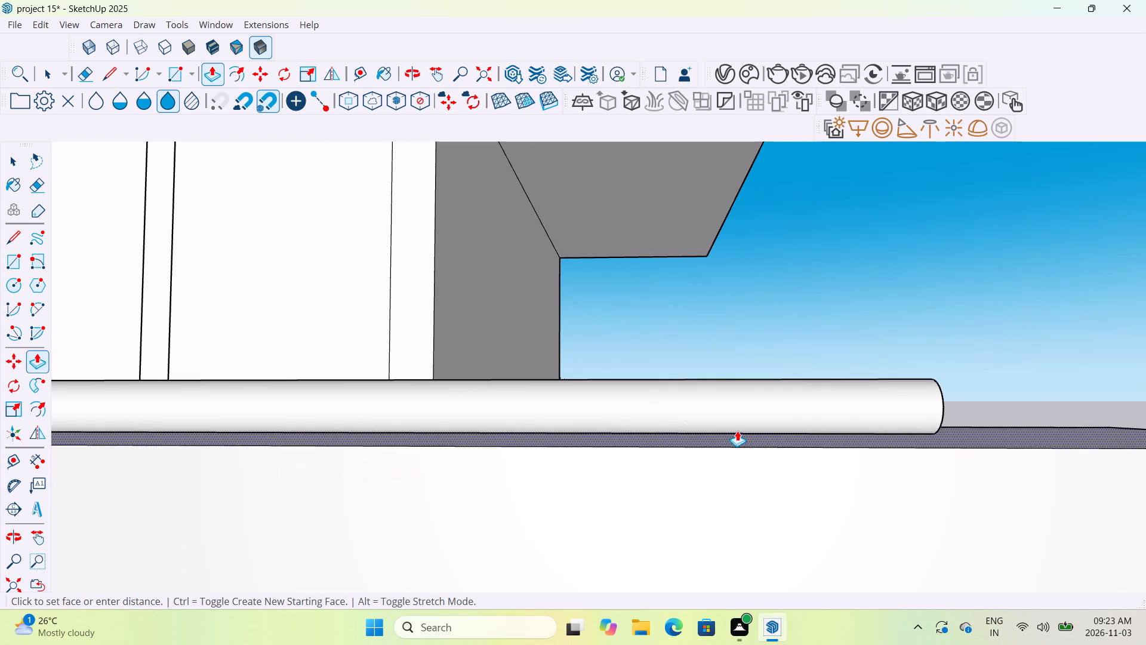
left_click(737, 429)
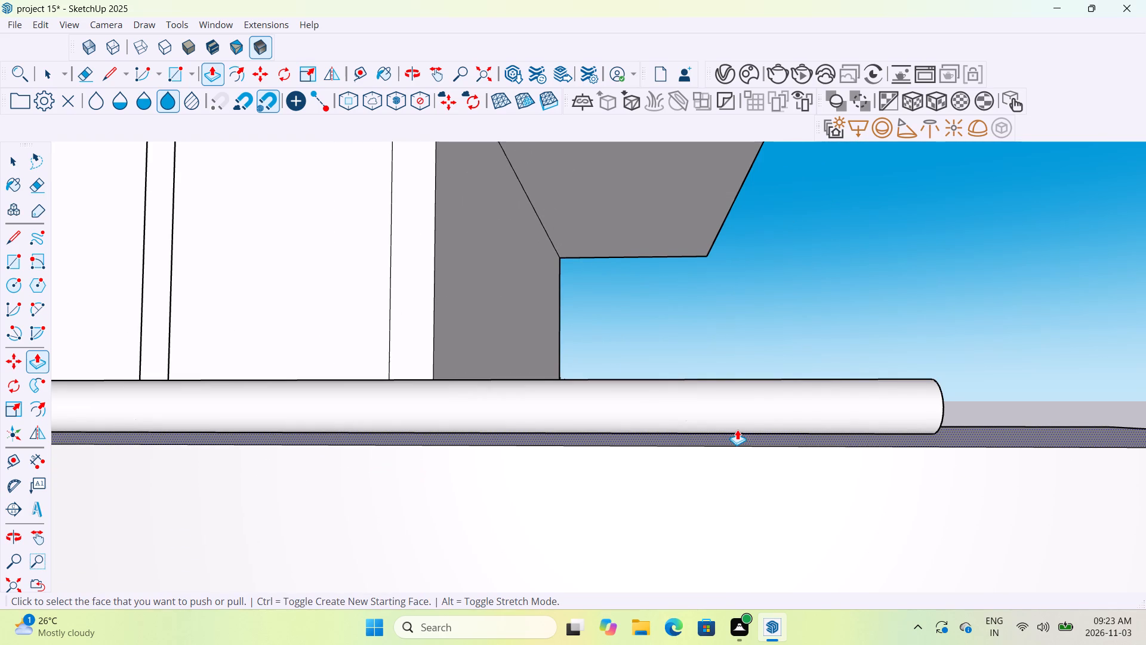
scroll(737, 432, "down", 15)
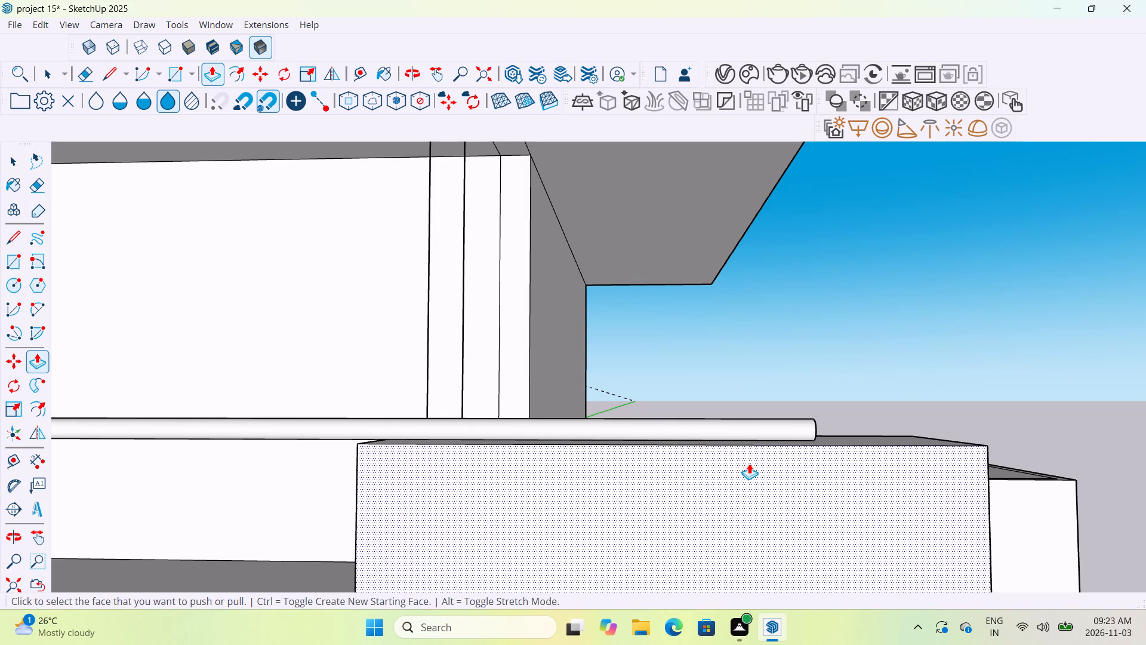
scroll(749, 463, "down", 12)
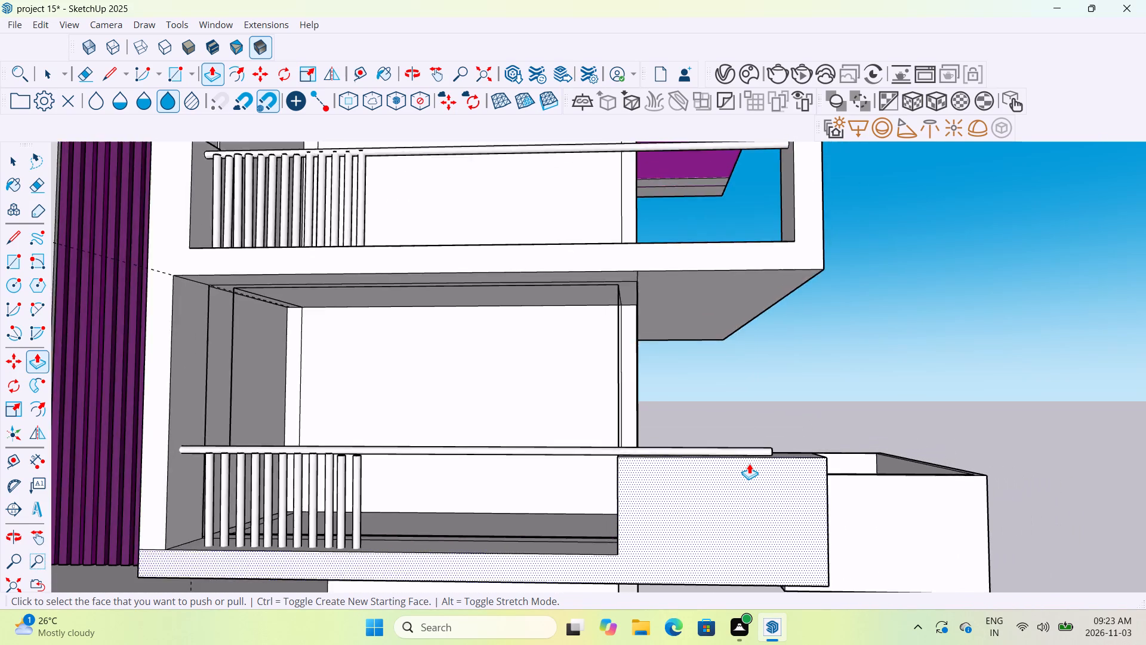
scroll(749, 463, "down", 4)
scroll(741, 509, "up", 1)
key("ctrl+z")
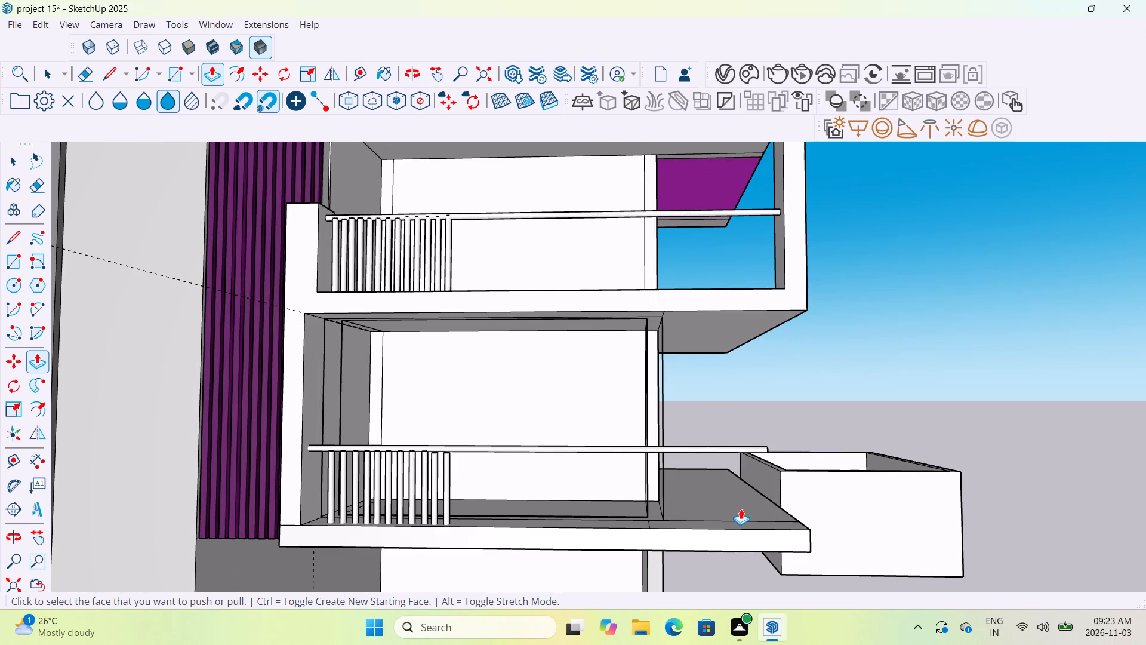
Pull the lower ledge's split-off end section up into a solid parapet reaching the free end of the handrail.
middle_click_drag(741, 509, 743, 589)
middle_click_drag(735, 521, 740, 570)
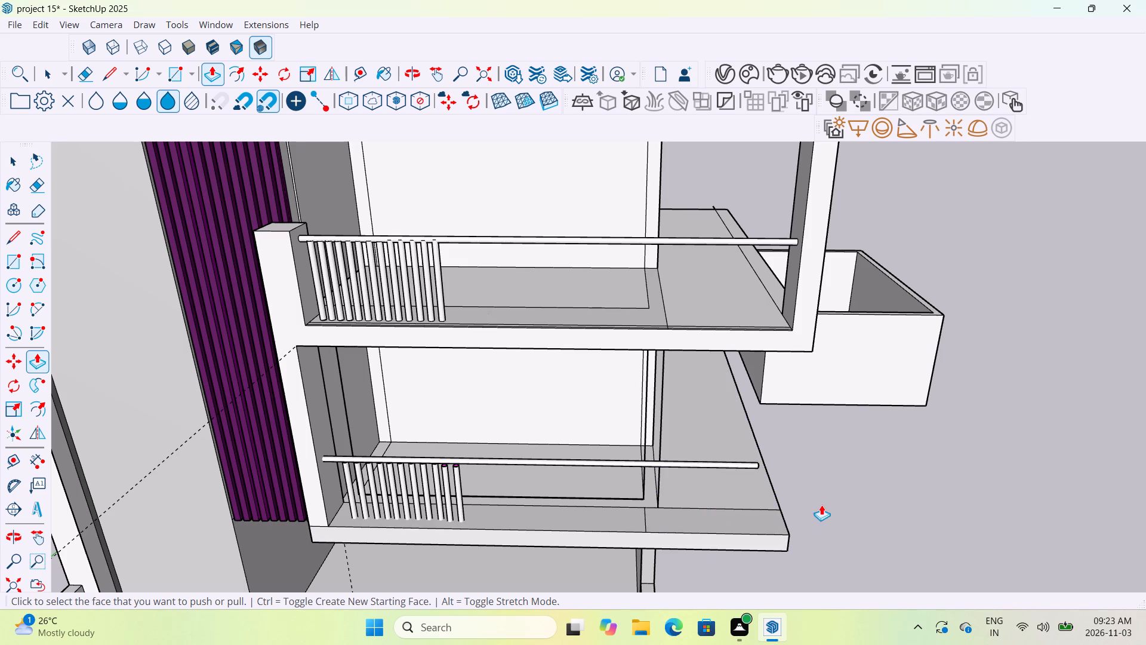
middle_click_drag(822, 506, 455, 471)
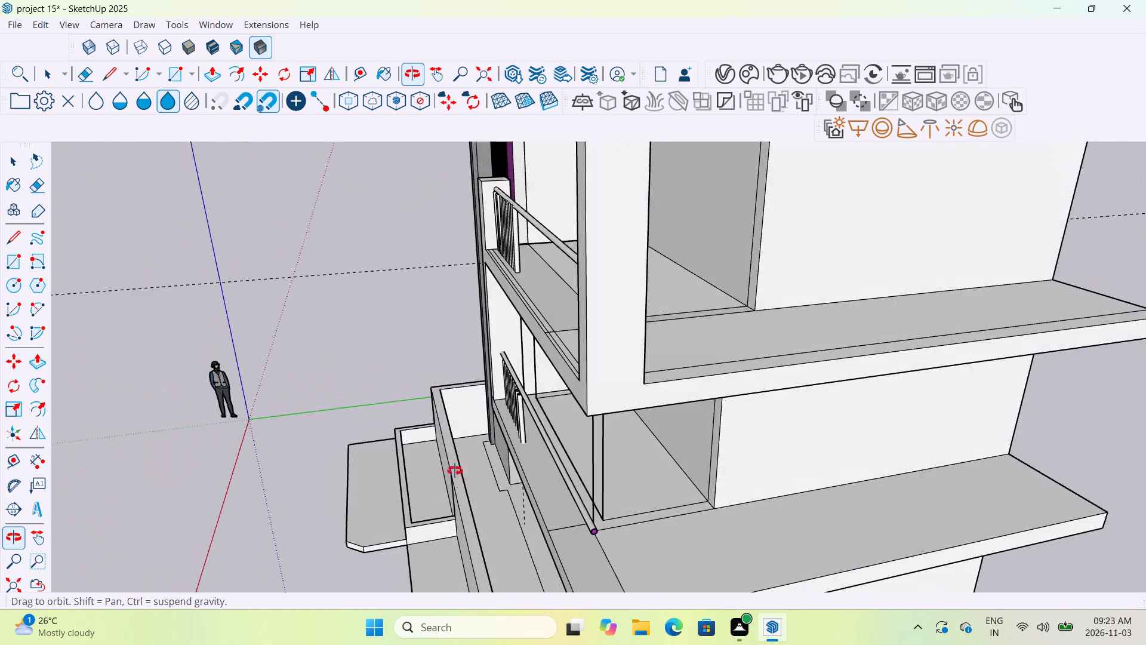
middle_click_drag(455, 471, 451, 438)
middle_click_drag(630, 549, 576, 495)
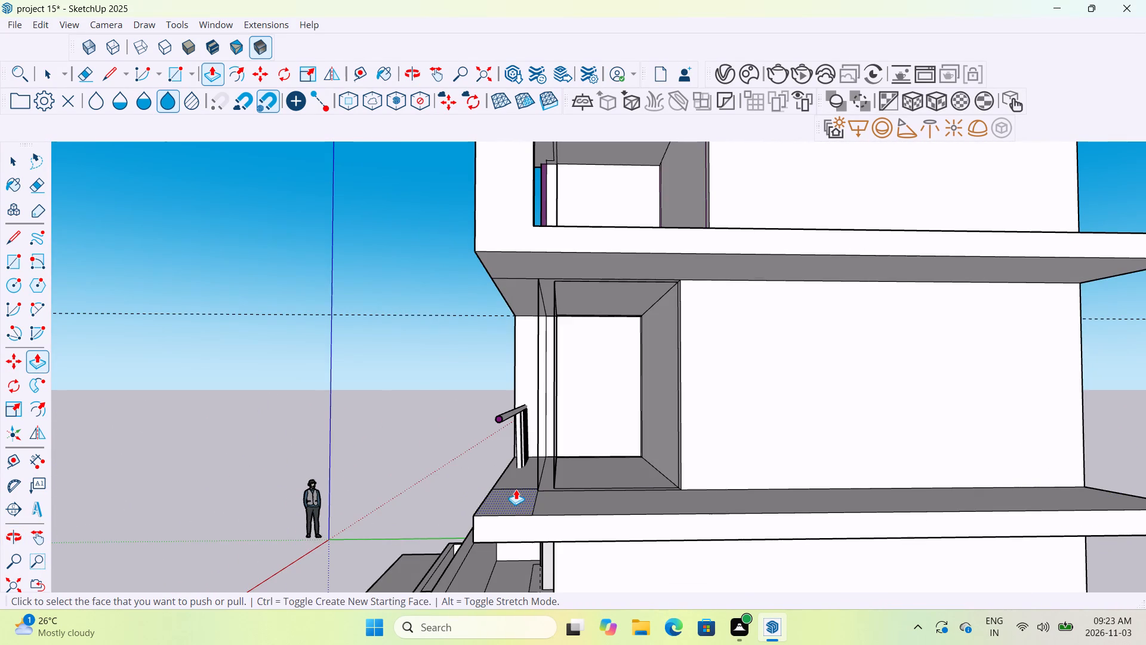
left_click(510, 491)
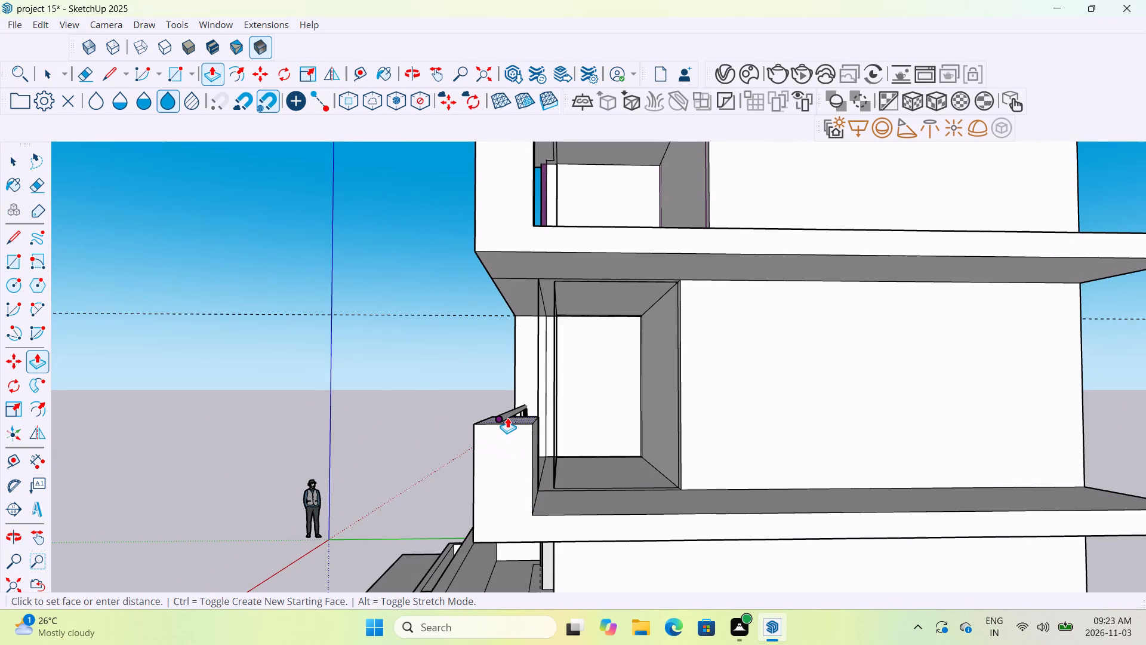
scroll(501, 420, "up", 7)
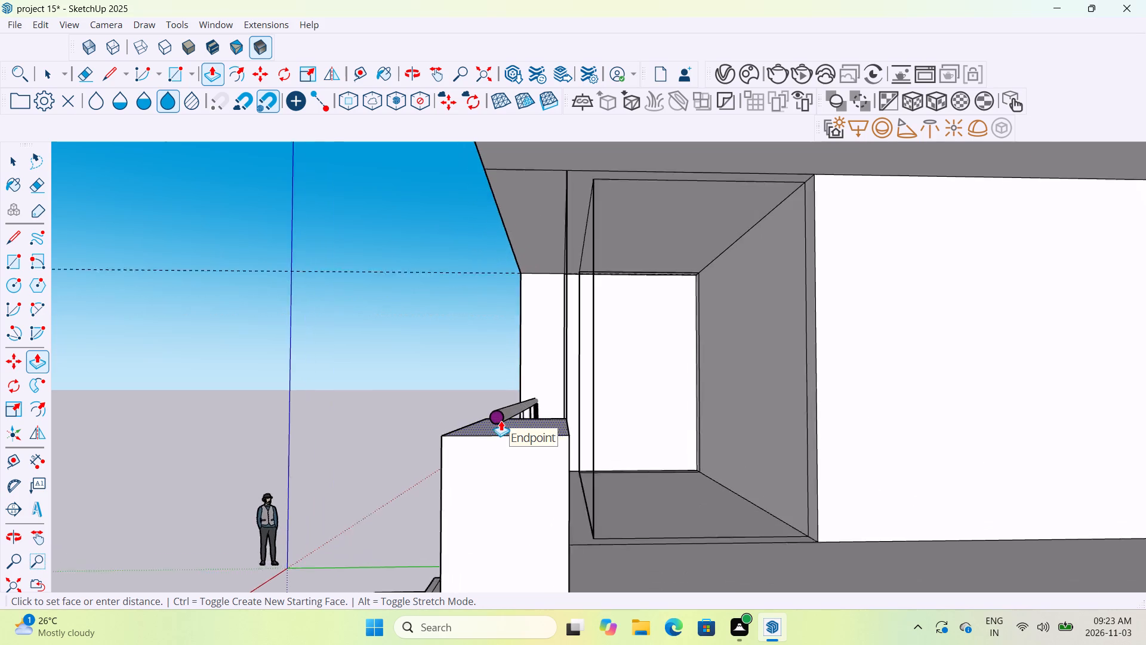
scroll(501, 420, "up", 13)
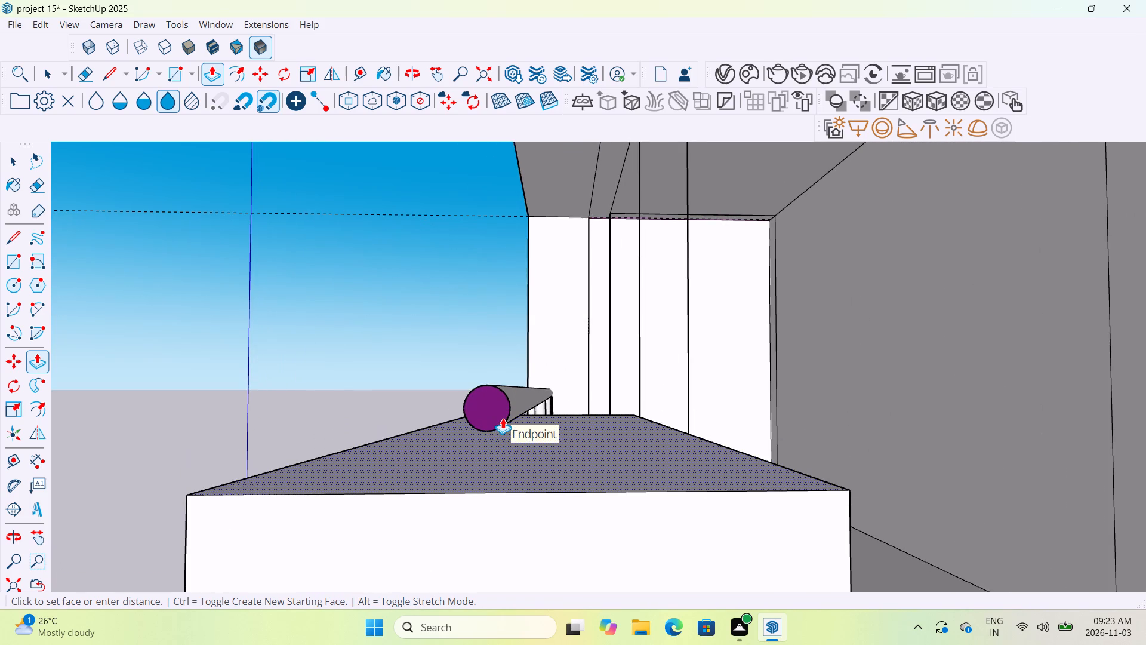
left_click(503, 418)
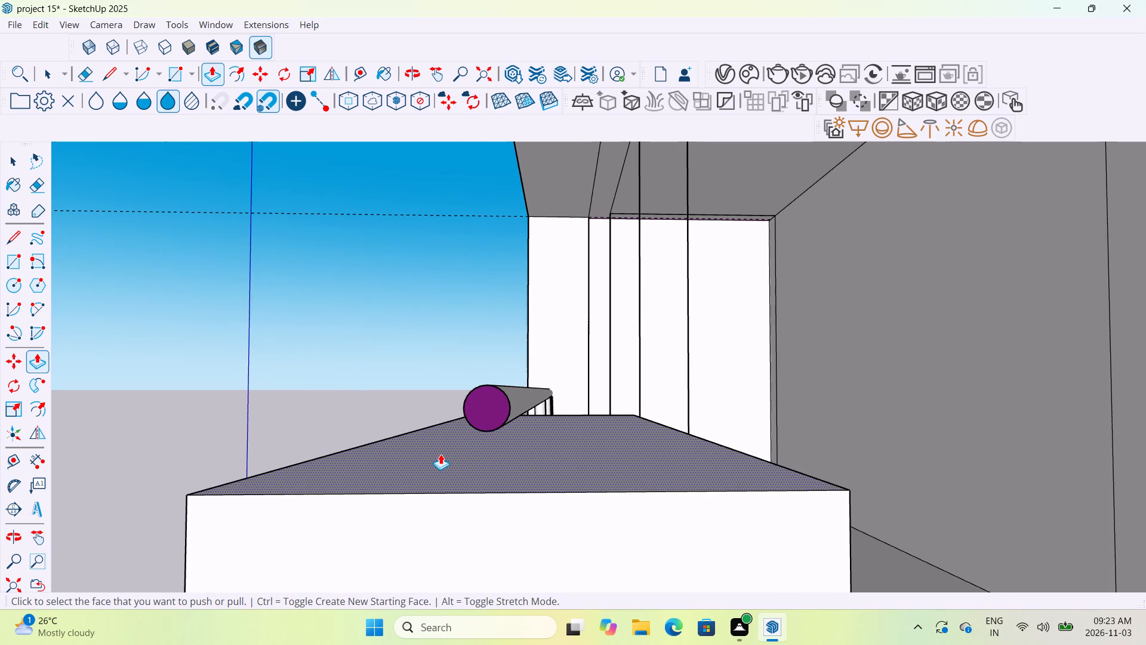
Draw a vertical line down the lower ledge's front face, from the parapet's inner bottom corner to the ledge's bottom edge.
middle_click_drag(600, 471, 965, 443)
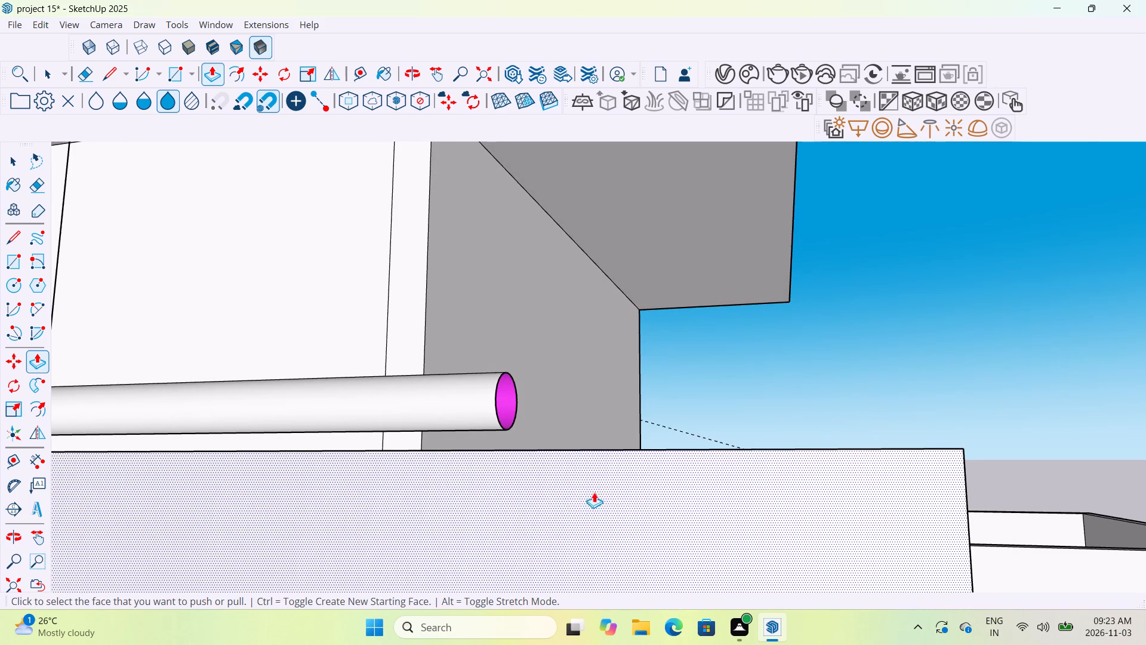
scroll(575, 494, "down", 20)
scroll(575, 494, "down", 14)
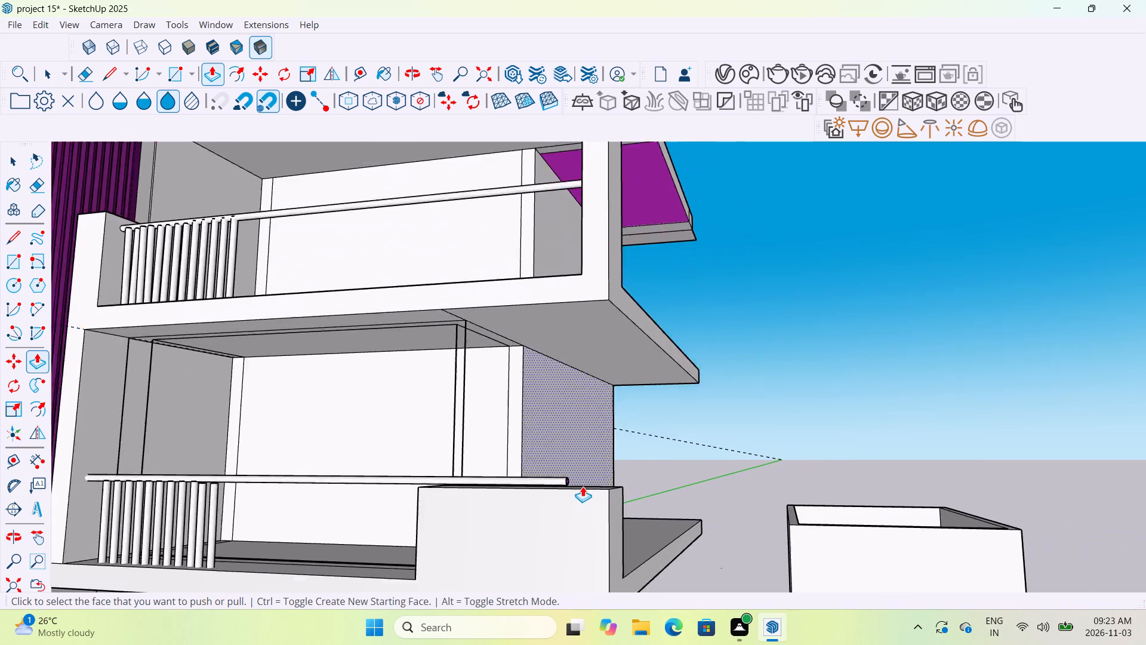
scroll(583, 486, "down", 9)
scroll(490, 529, "up", 14)
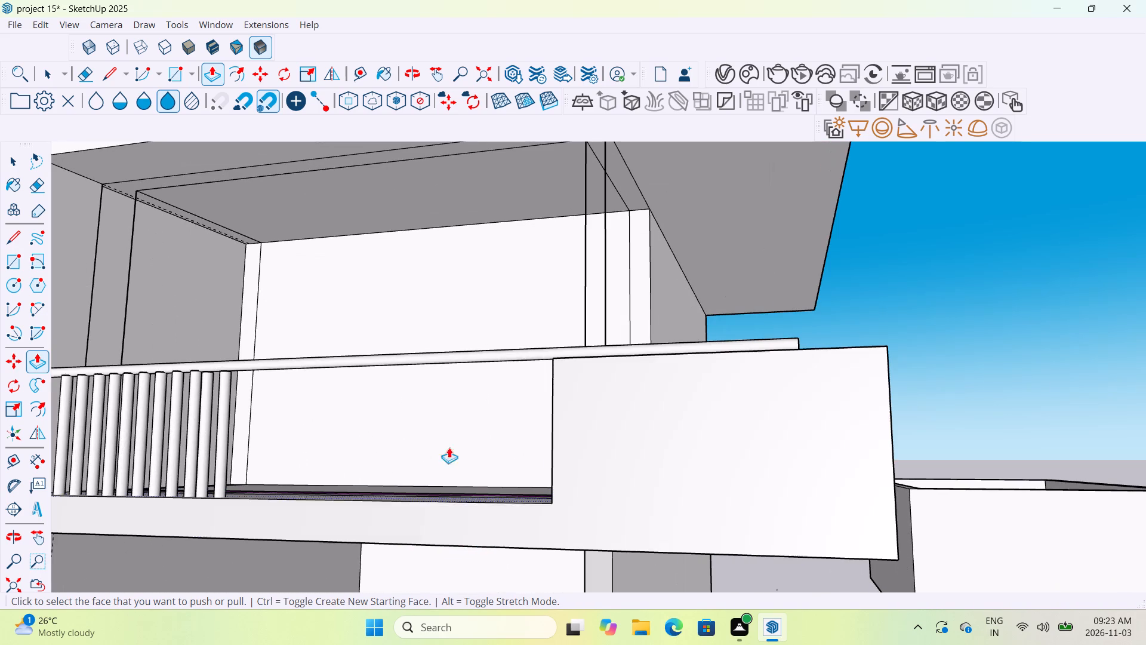
left_click(106, 70)
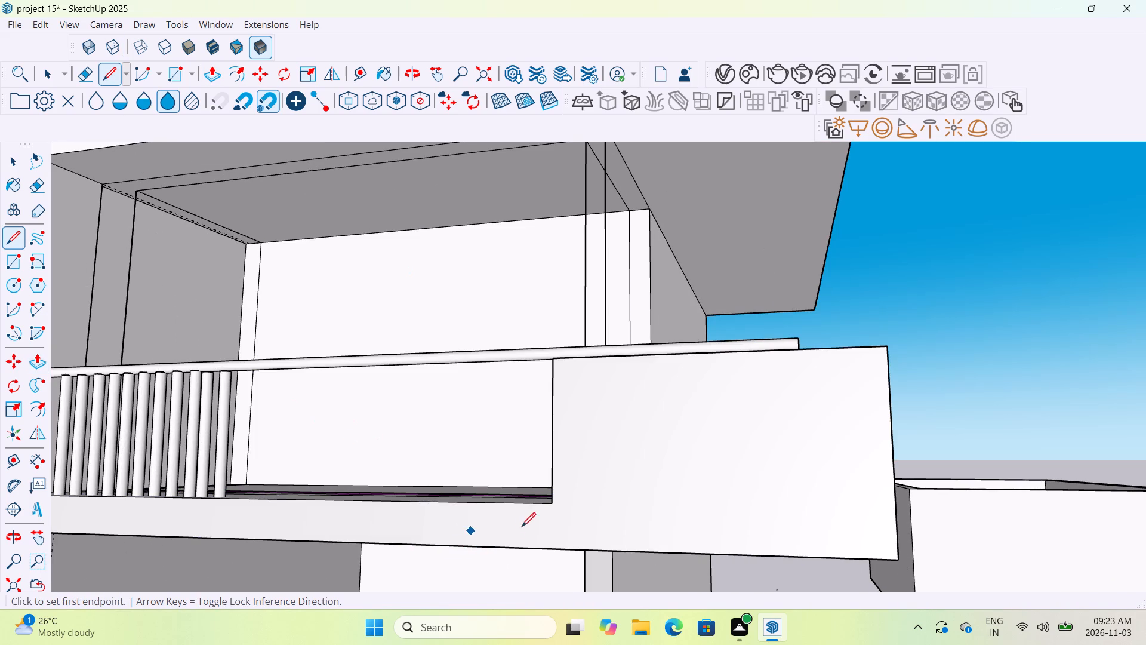
left_click(552, 506)
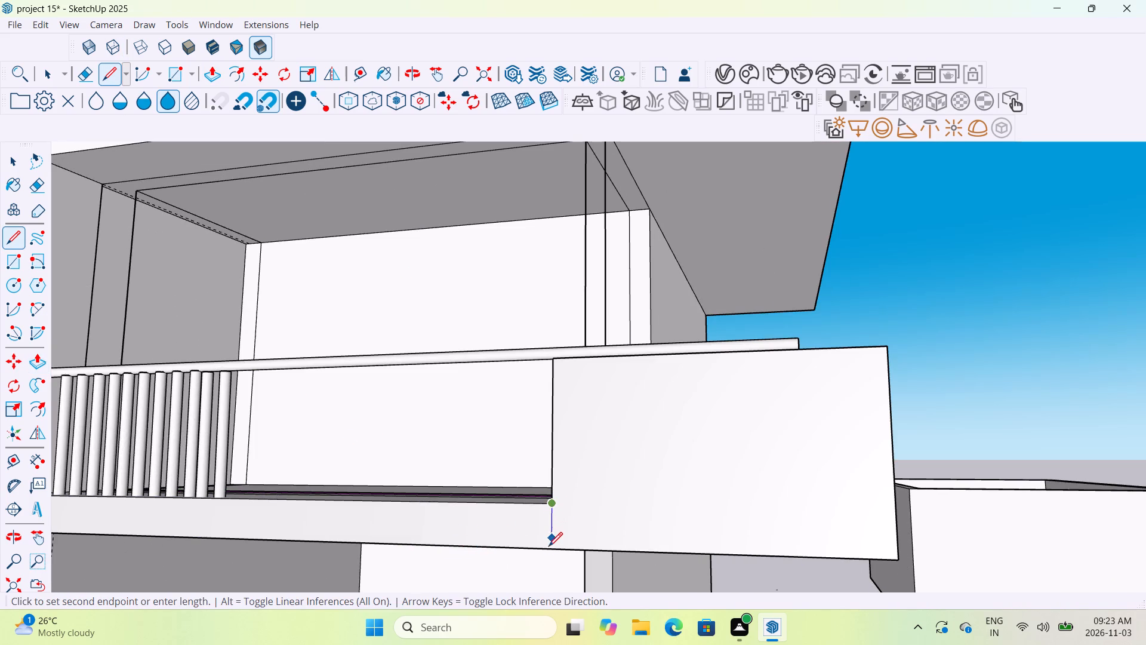
left_click(549, 551)
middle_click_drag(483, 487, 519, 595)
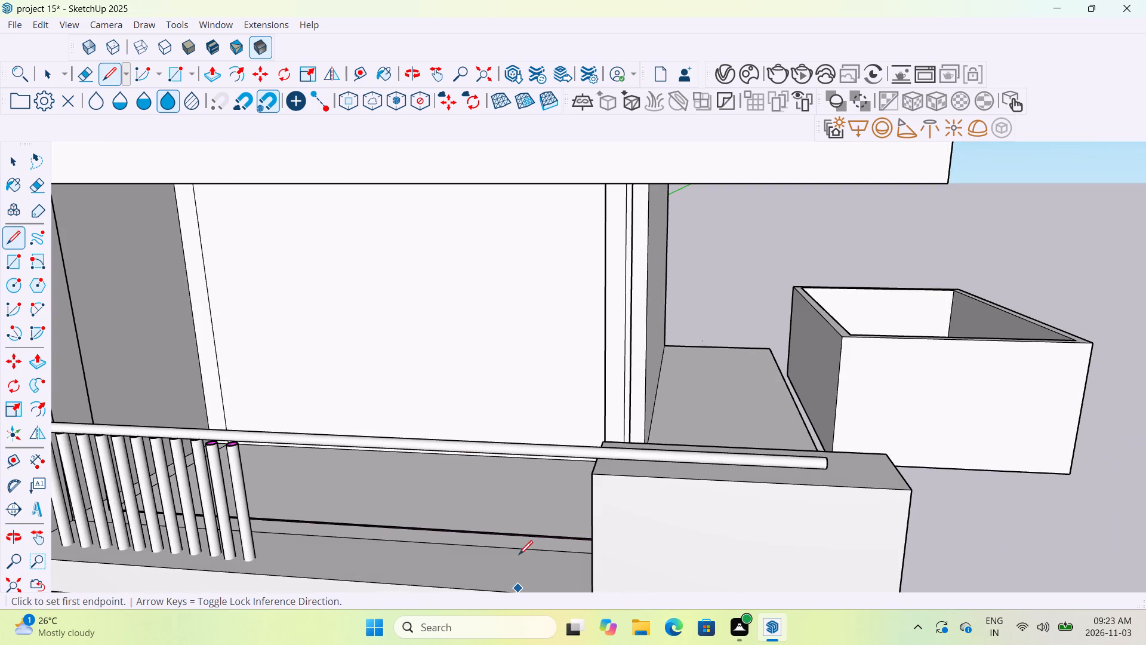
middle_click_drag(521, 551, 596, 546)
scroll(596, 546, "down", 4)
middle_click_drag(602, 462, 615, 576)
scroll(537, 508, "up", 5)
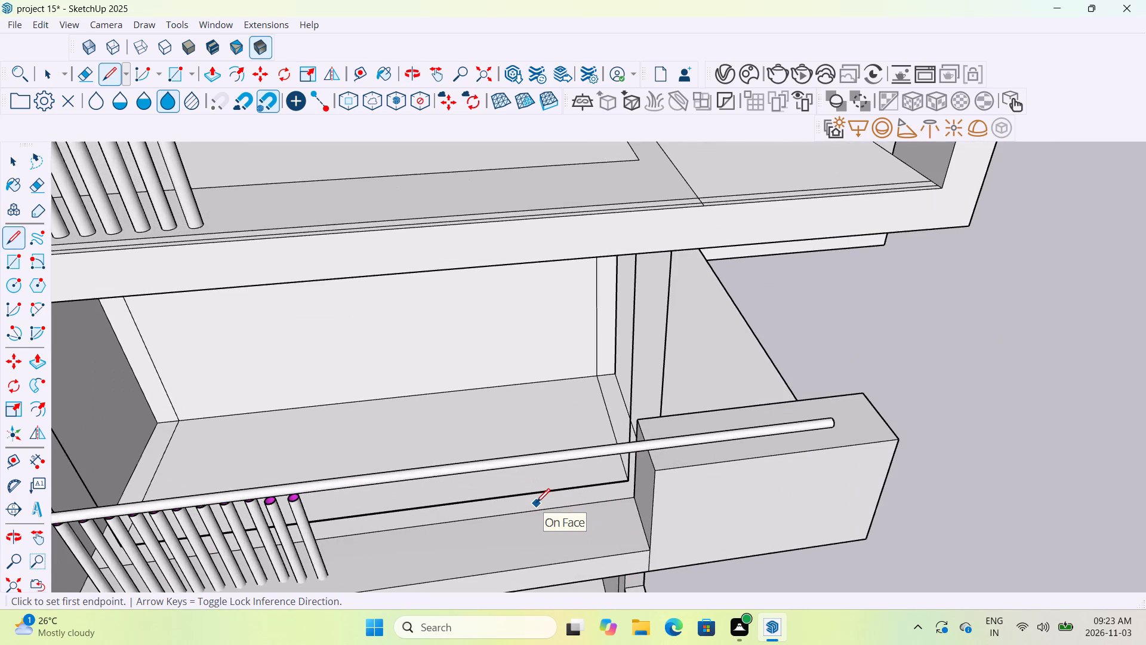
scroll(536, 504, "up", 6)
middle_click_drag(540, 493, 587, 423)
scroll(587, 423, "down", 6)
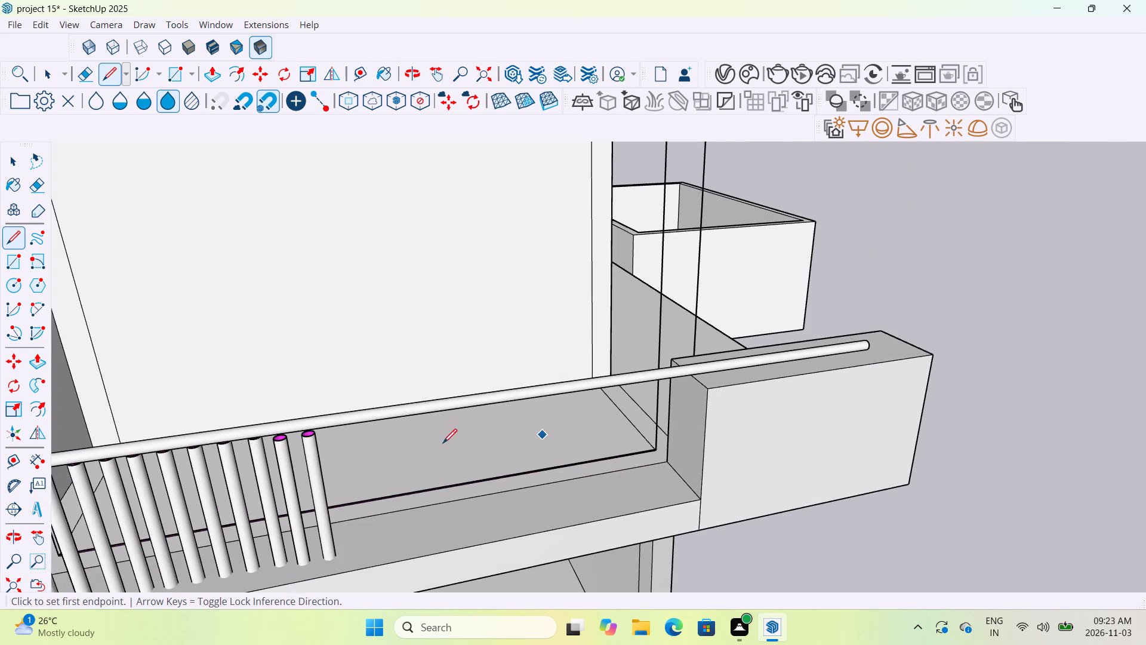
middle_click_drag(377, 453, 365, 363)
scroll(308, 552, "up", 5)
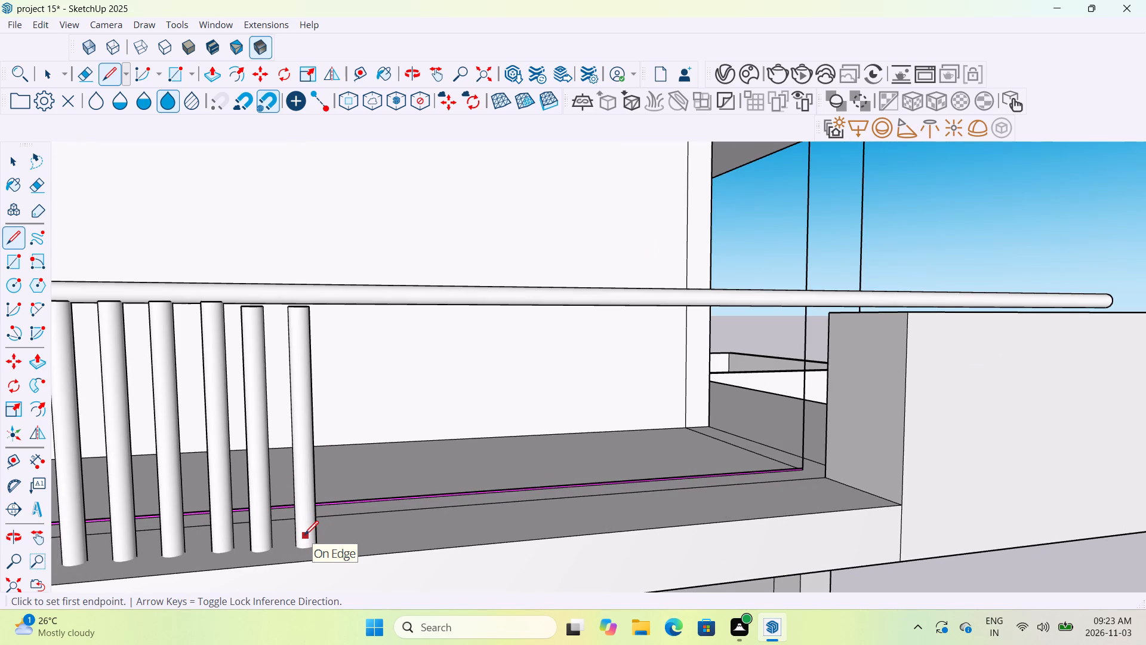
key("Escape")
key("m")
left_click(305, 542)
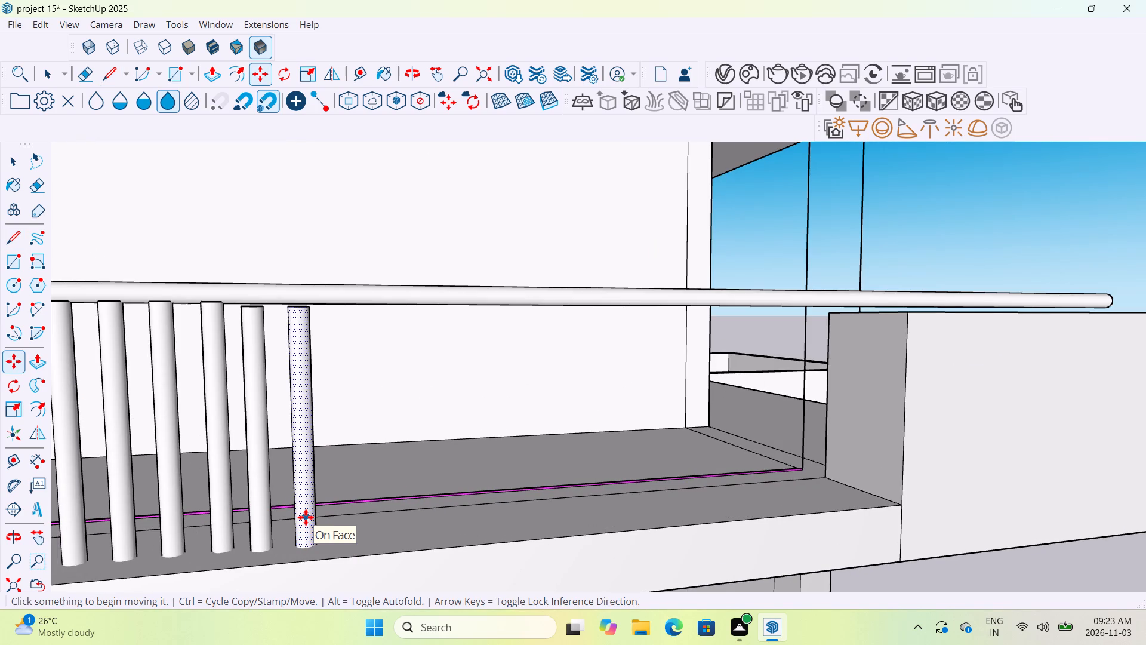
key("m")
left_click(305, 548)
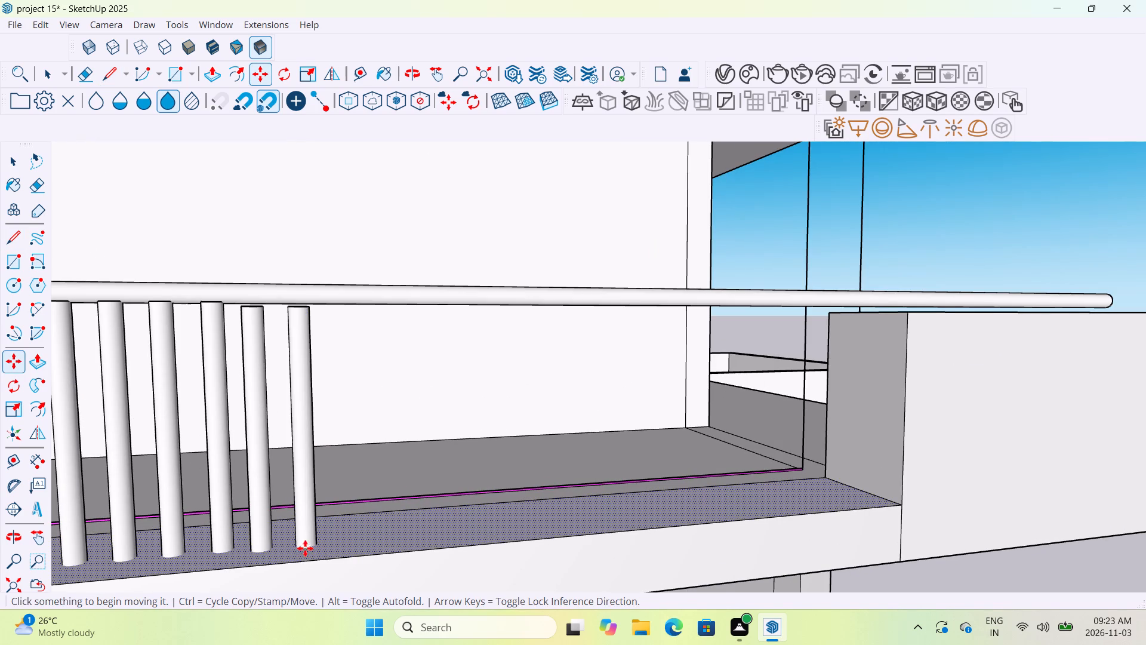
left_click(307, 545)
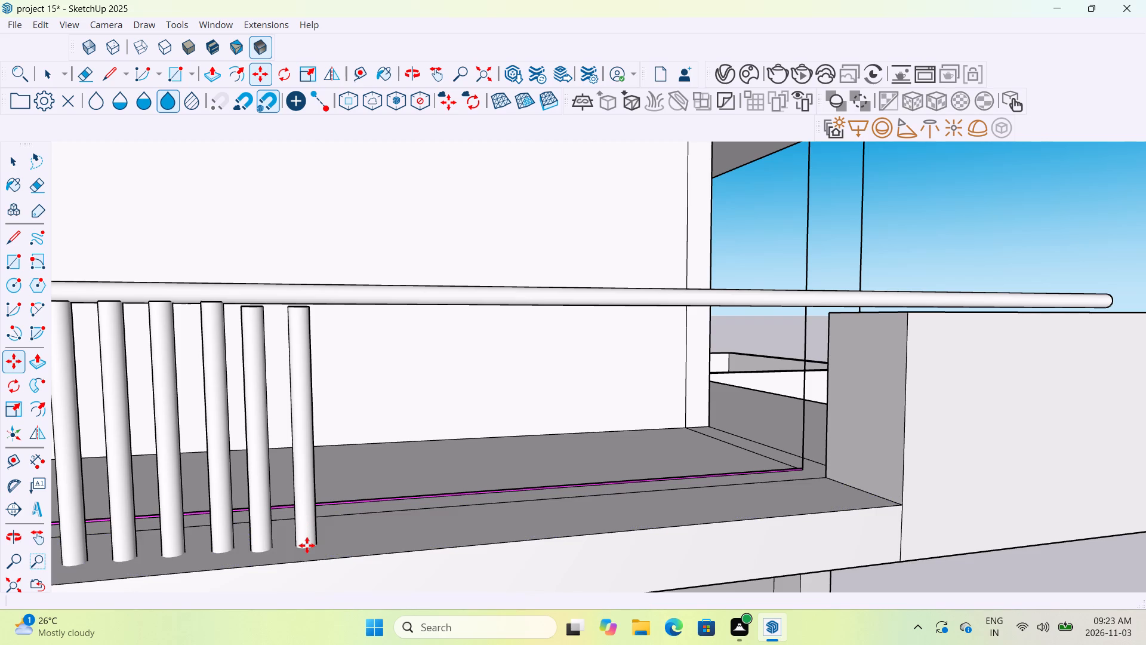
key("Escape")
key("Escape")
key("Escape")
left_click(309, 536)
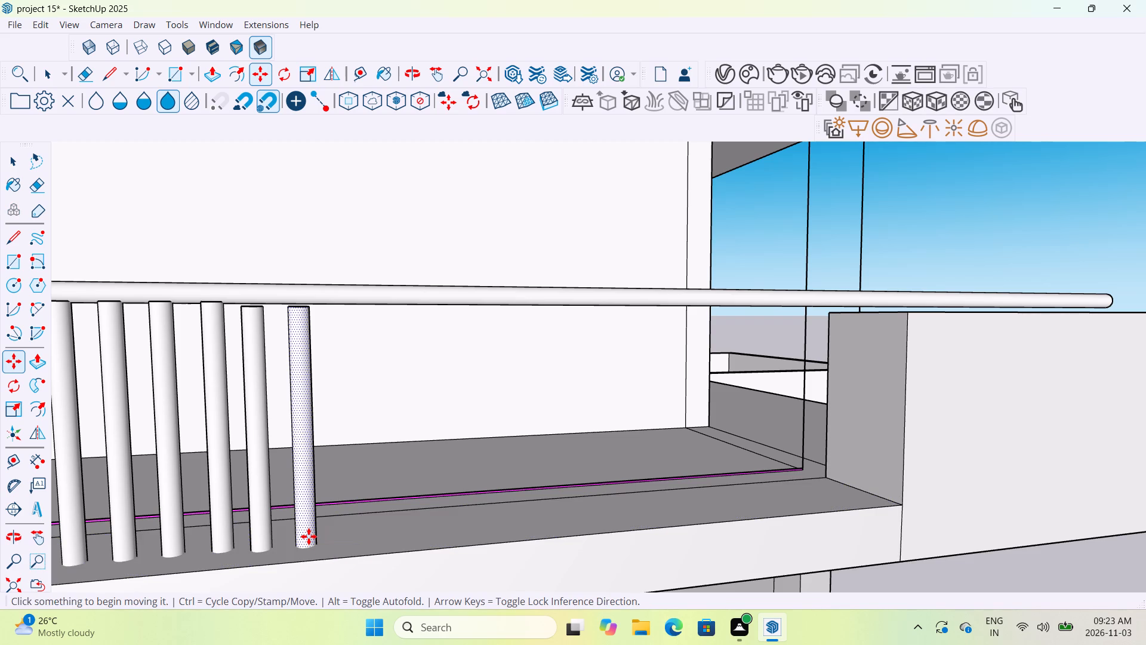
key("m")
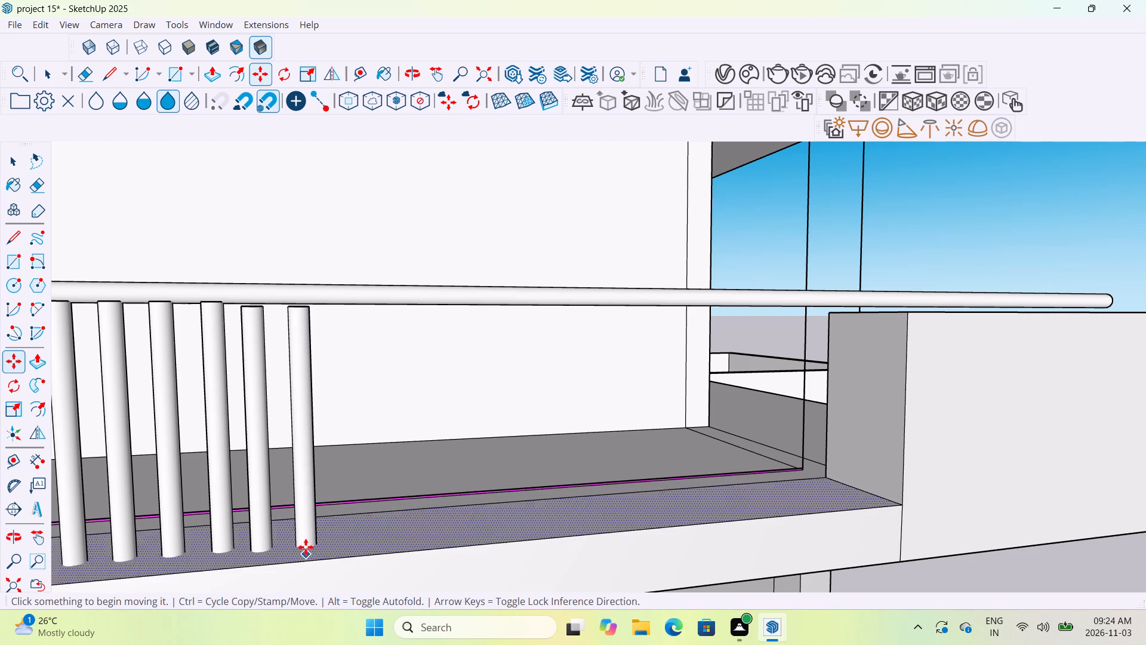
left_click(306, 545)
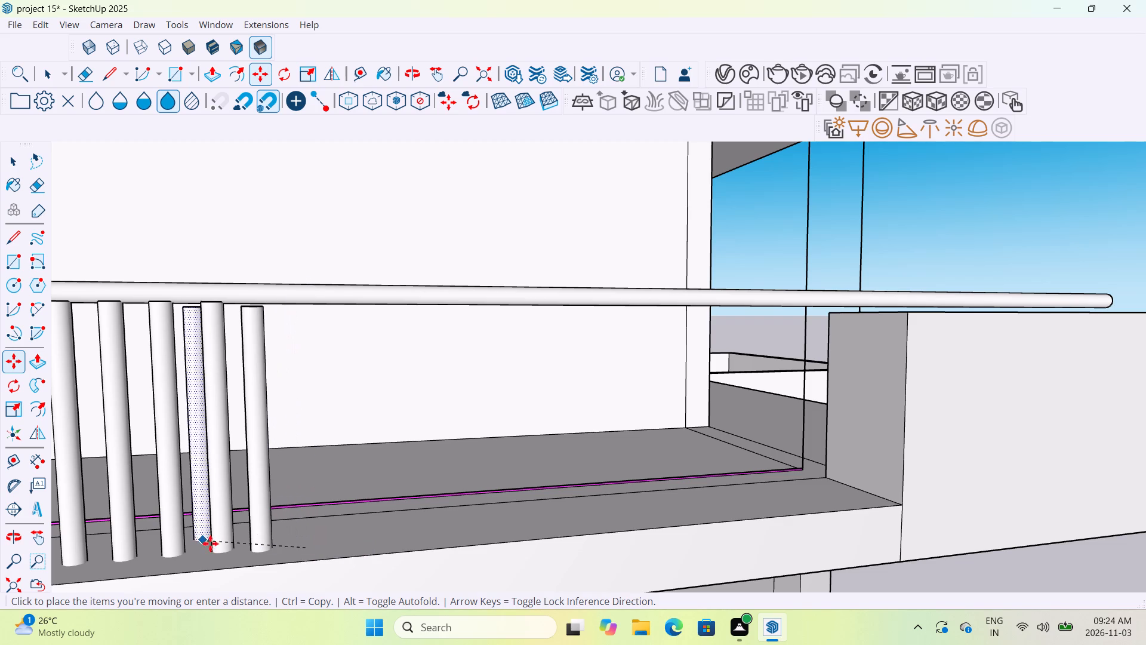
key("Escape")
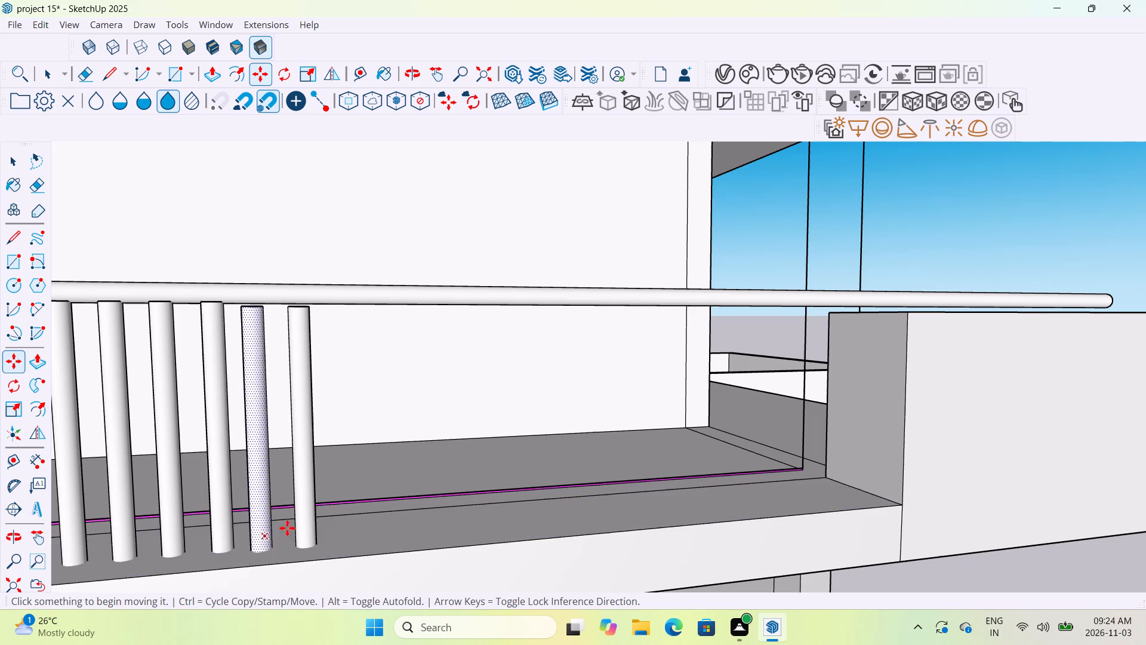
Start moving the end baluster on the lower ledge, the one nearest the solid parapet.
left_click(309, 522)
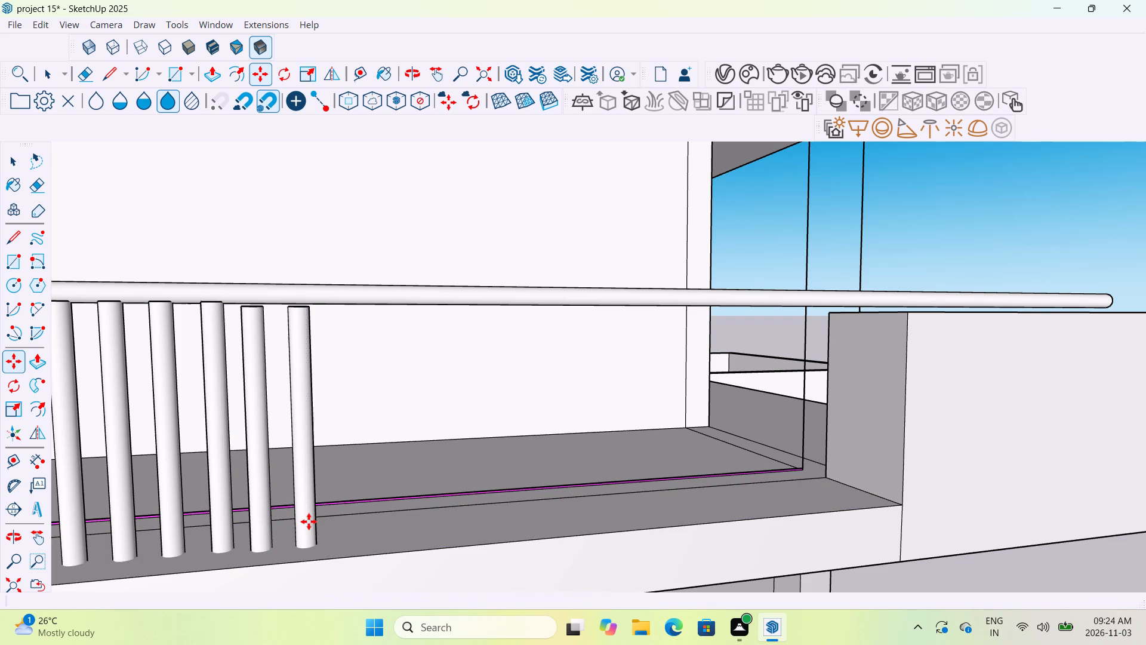
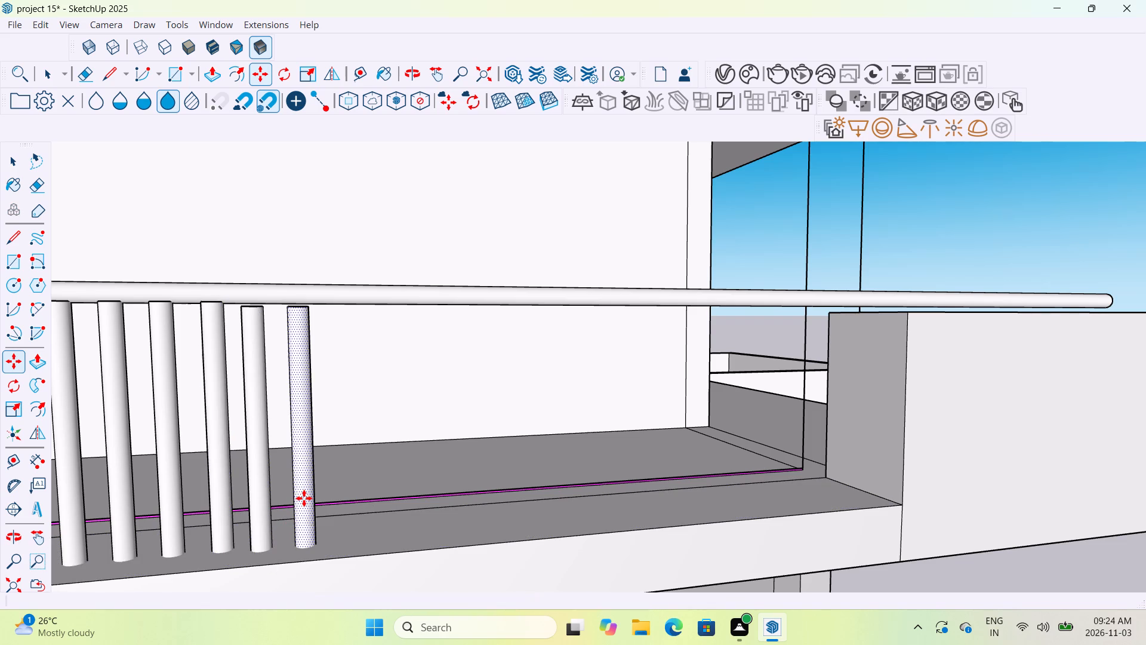
Move the lower ledge's two end balusters, one after the other, off the ledge to beyond the solid parapet.
left_click(304, 499)
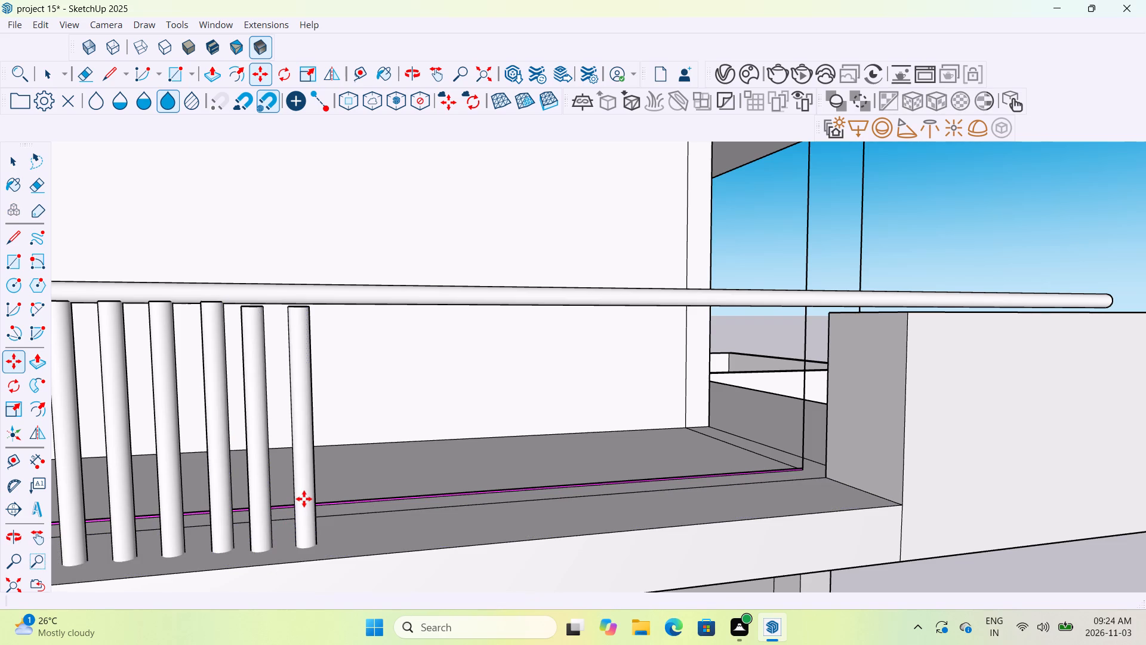
scroll(337, 500, "down", 11)
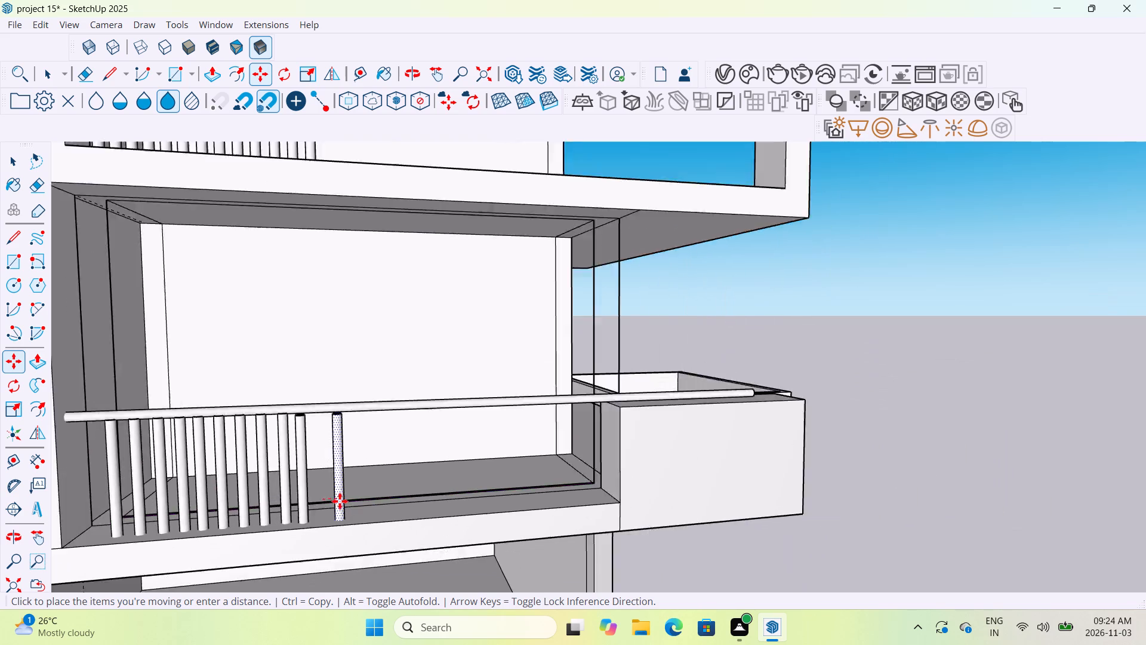
scroll(340, 501, "down", 8)
left_click(810, 483)
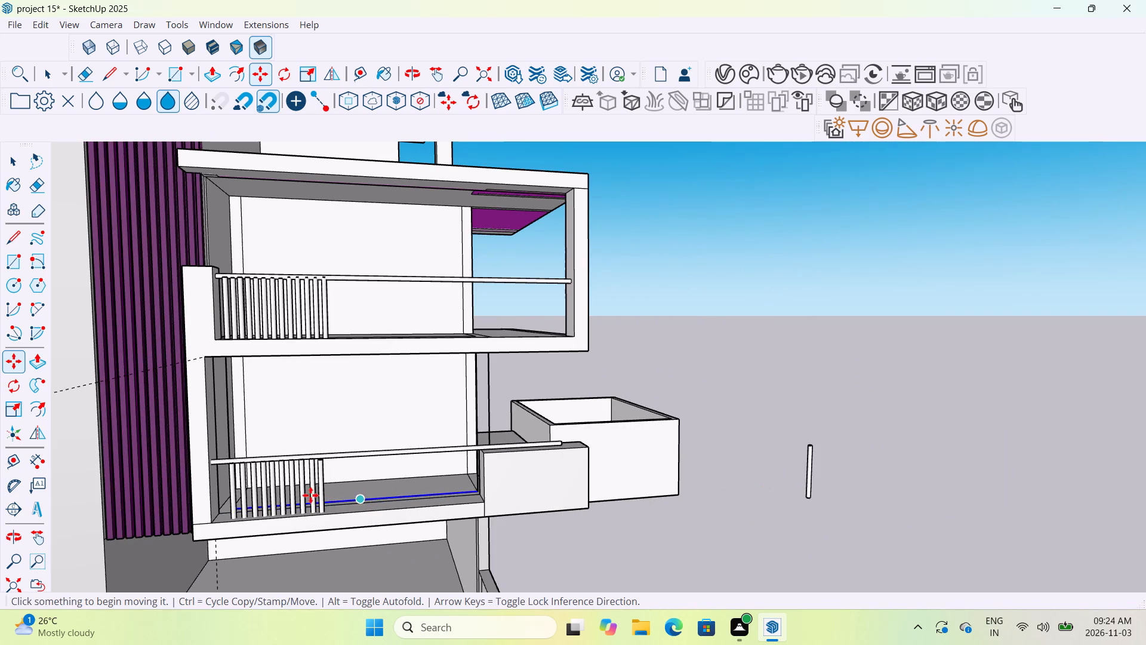
scroll(308, 495, "up", 12)
scroll(353, 535, "up", 11)
left_click(313, 500)
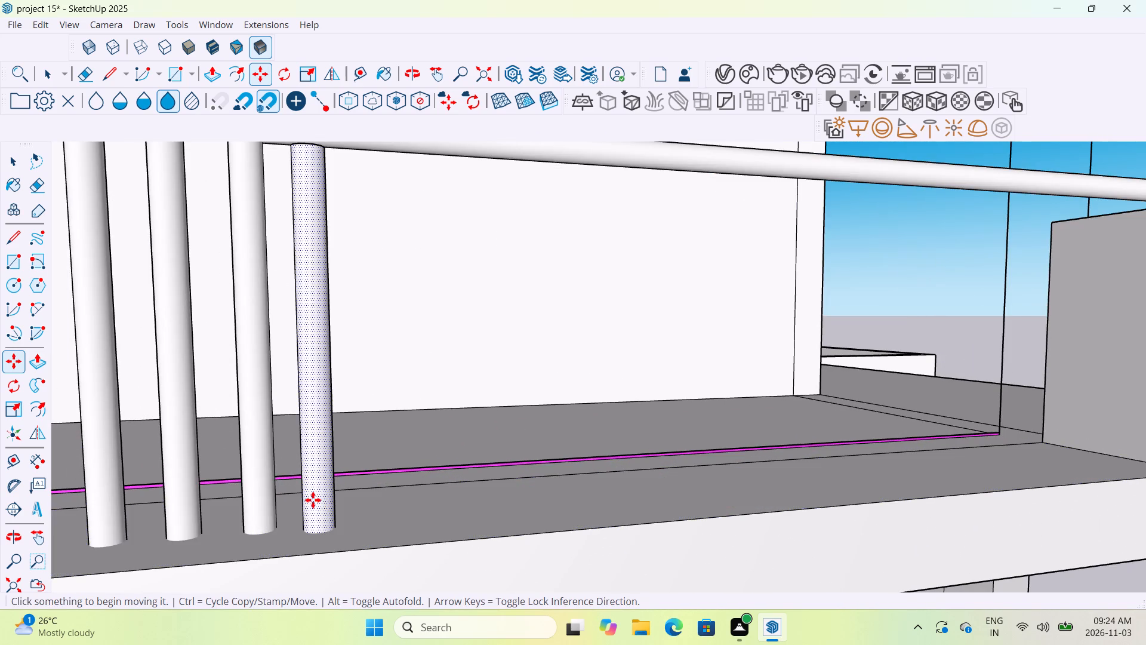
scroll(313, 500, "down", 12)
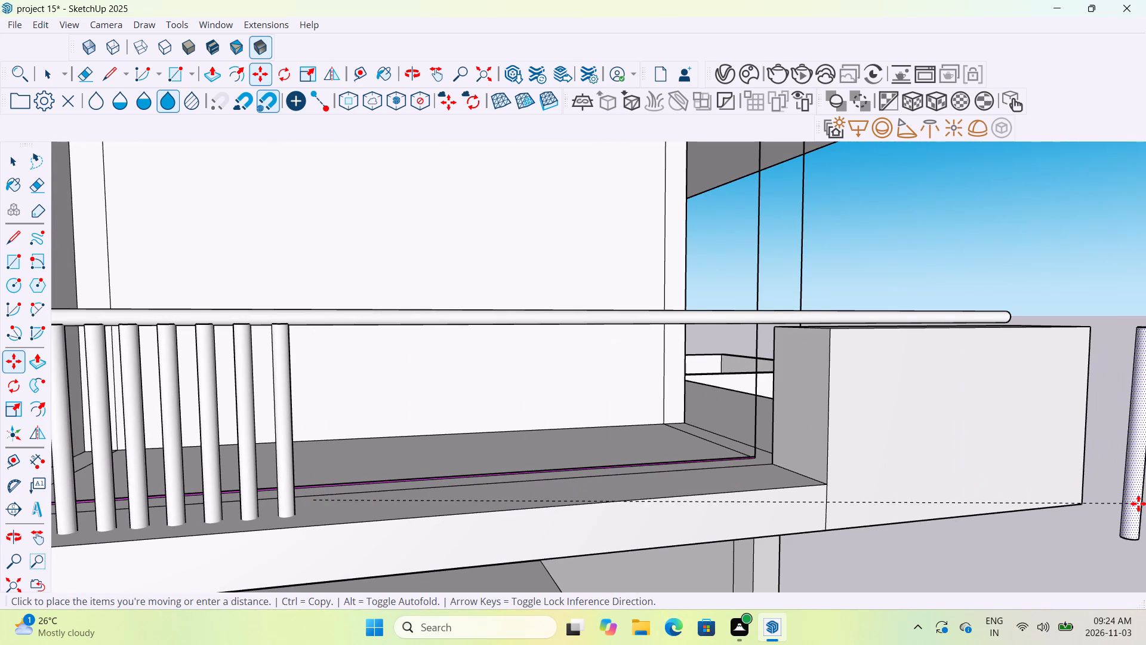
left_click(1138, 503)
Copy the lower ledge's end baluster twice along the red axis towards the parapet, spacing the copies like the existing row.
scroll(303, 497, "up", 11)
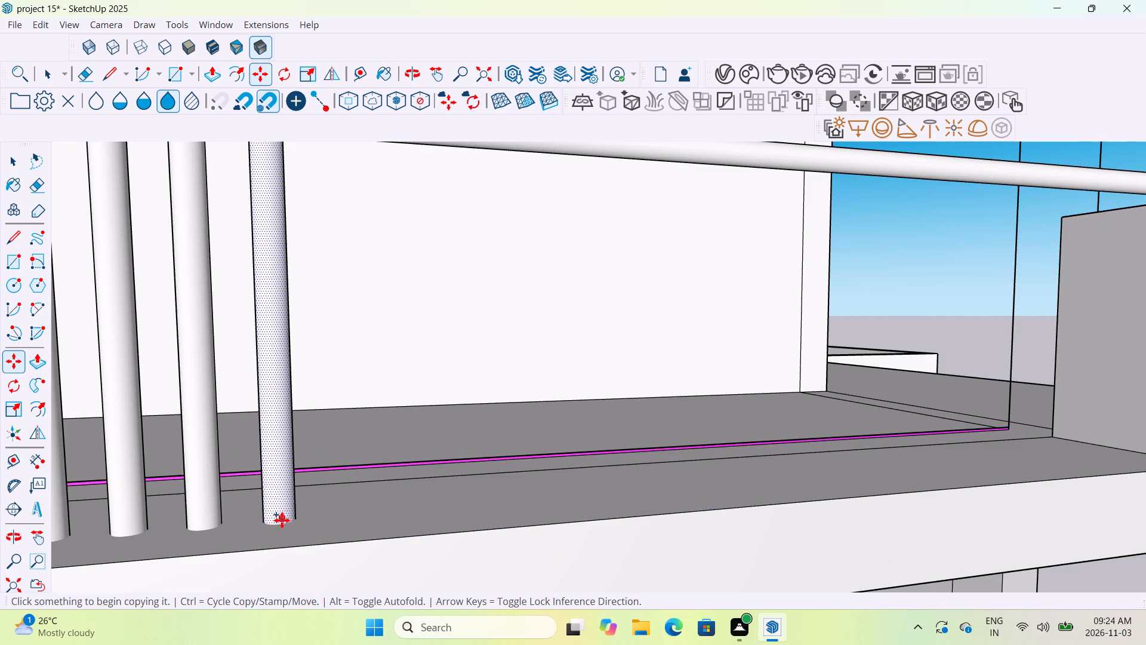
left_click(279, 522)
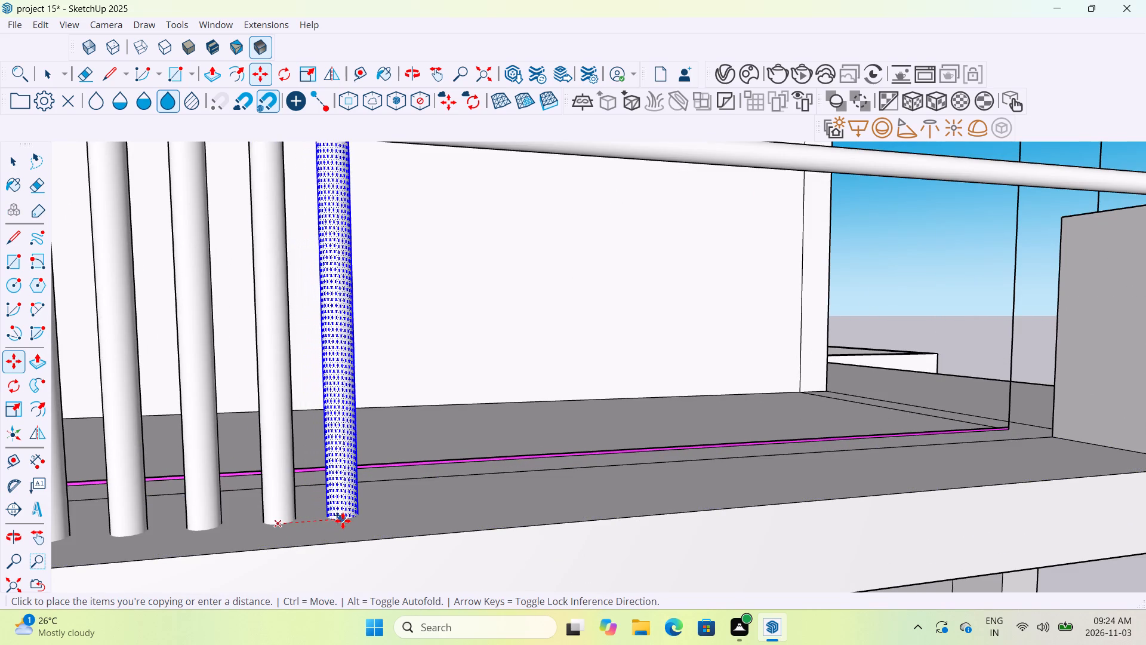
left_click(344, 521)
left_click(344, 521)
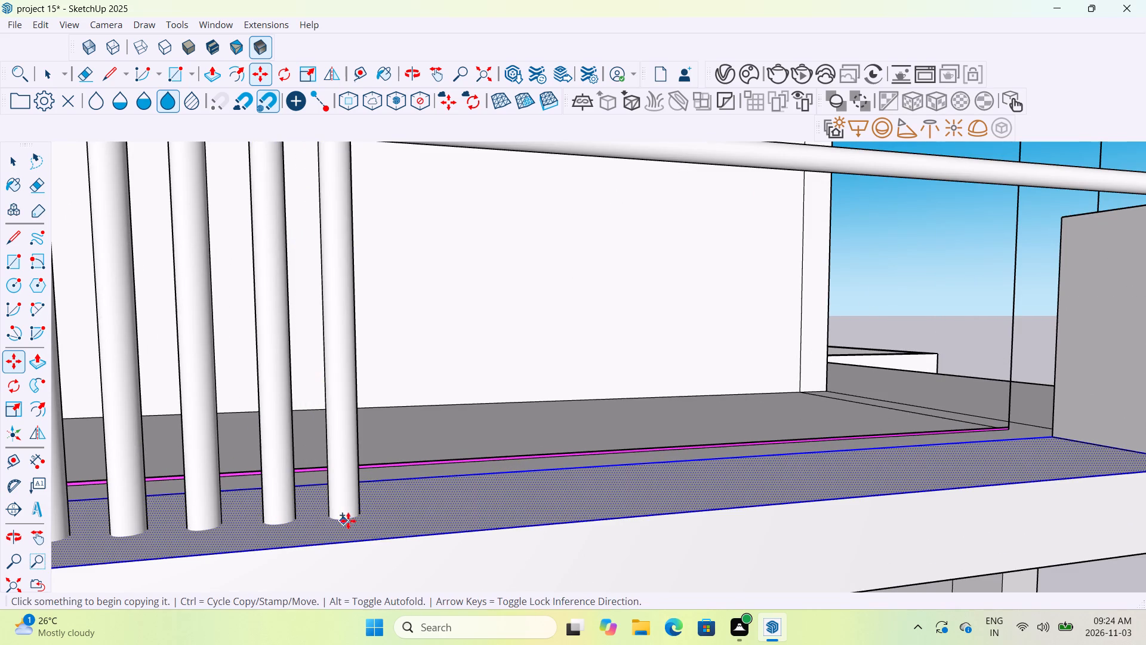
key("Escape")
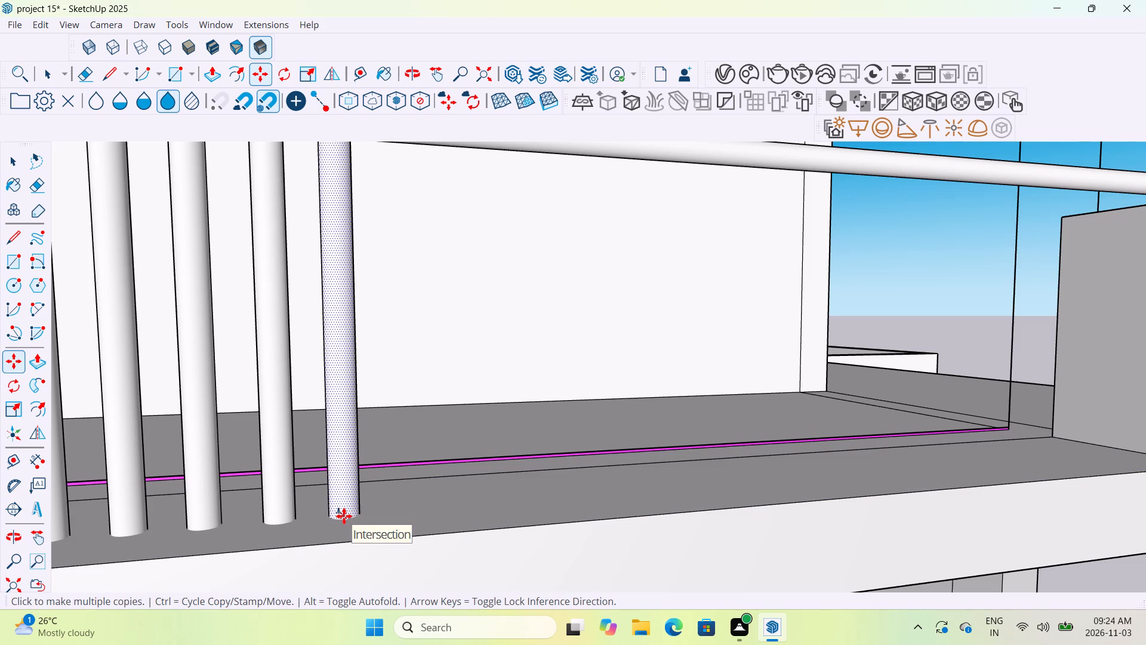
left_click(344, 516)
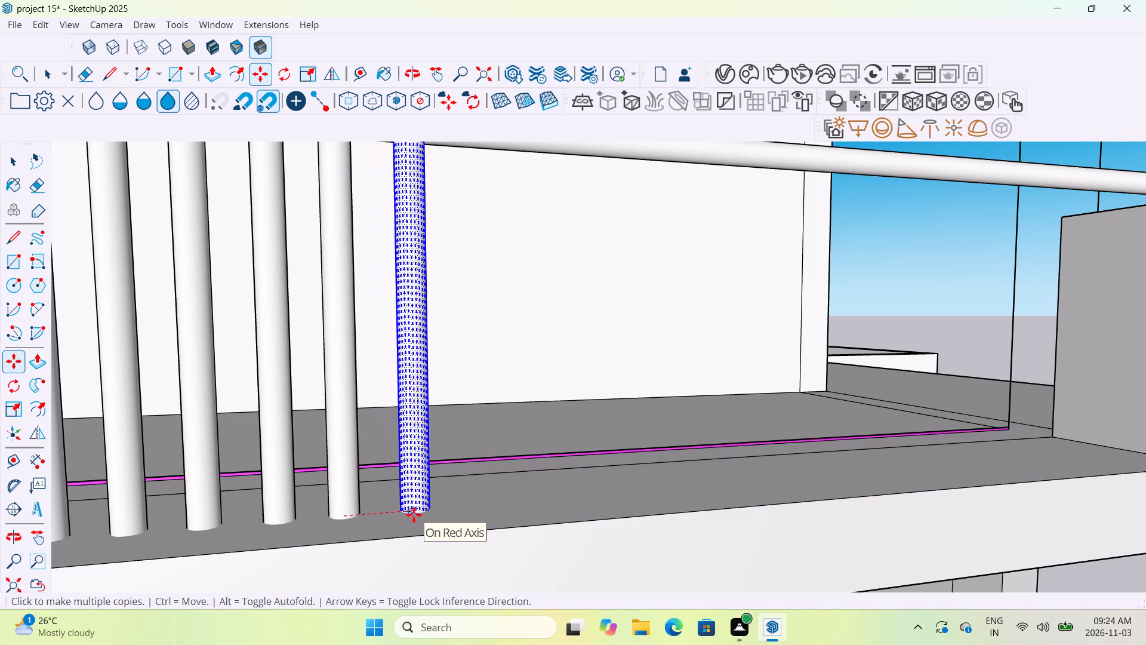
left_click(408, 515)
scroll(408, 515, "down", 11)
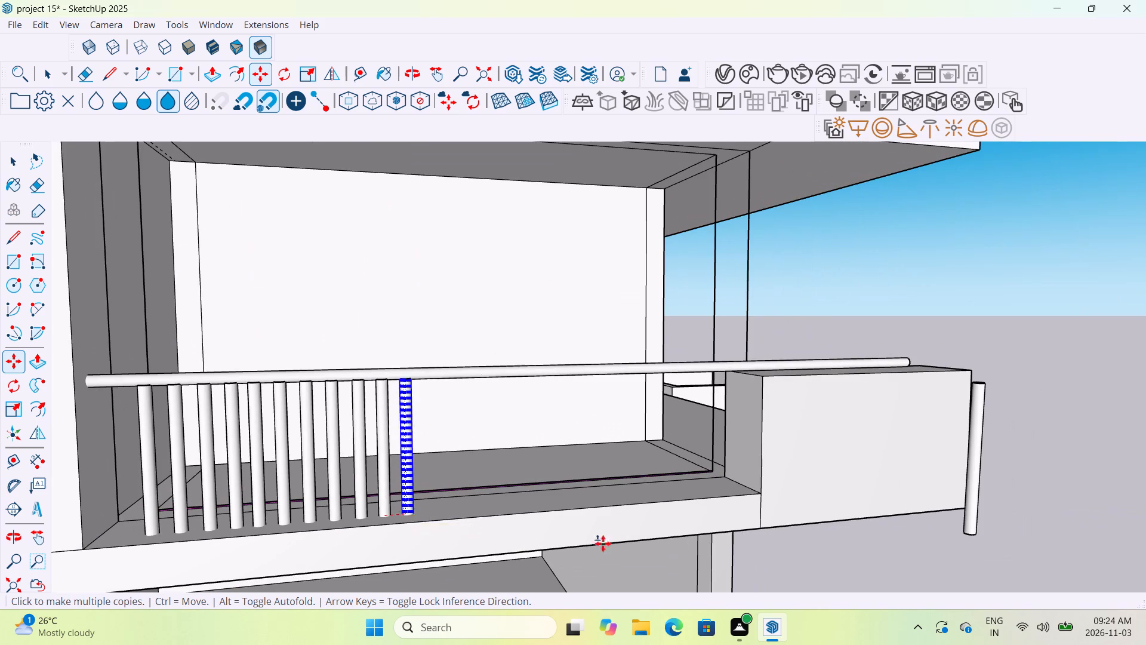
key("Escape")
key("Escape")
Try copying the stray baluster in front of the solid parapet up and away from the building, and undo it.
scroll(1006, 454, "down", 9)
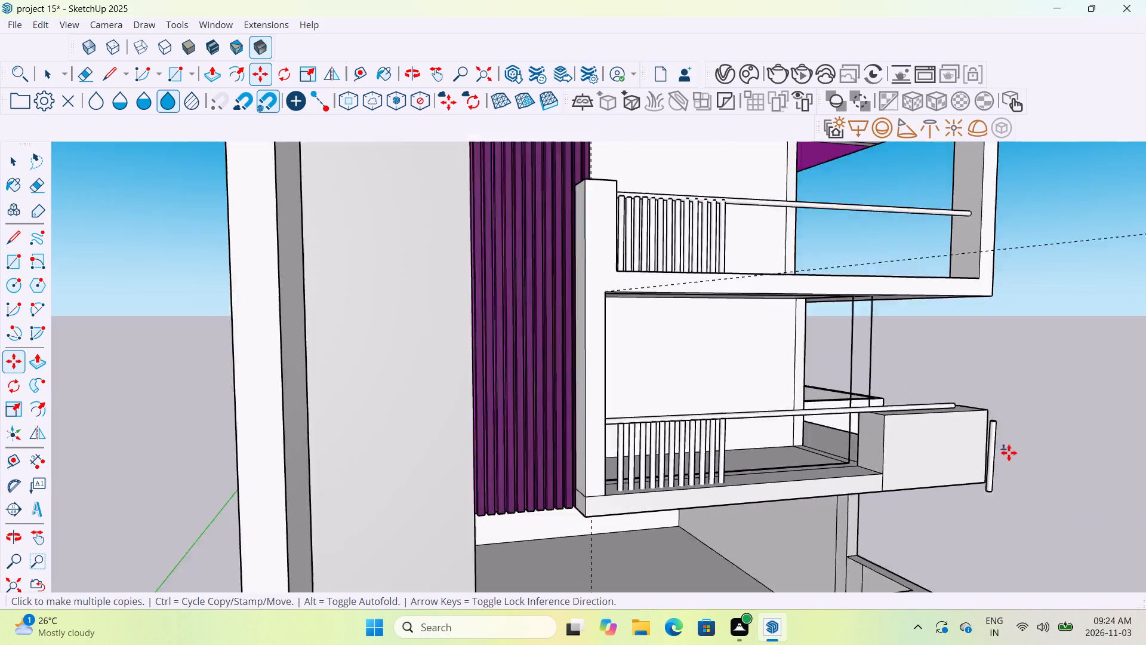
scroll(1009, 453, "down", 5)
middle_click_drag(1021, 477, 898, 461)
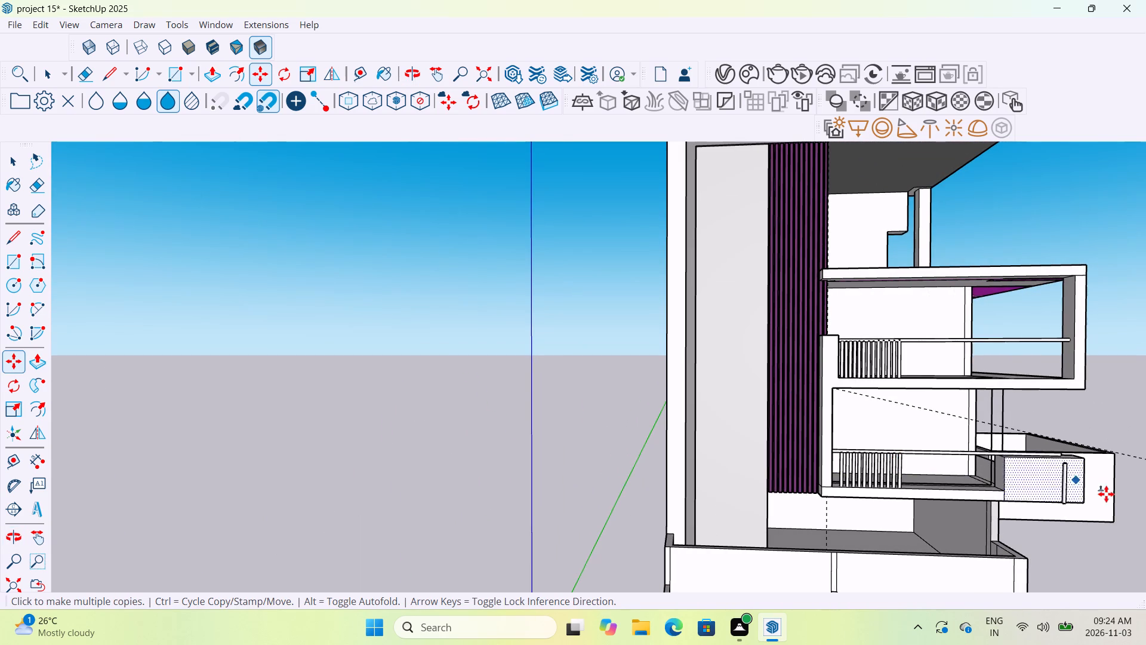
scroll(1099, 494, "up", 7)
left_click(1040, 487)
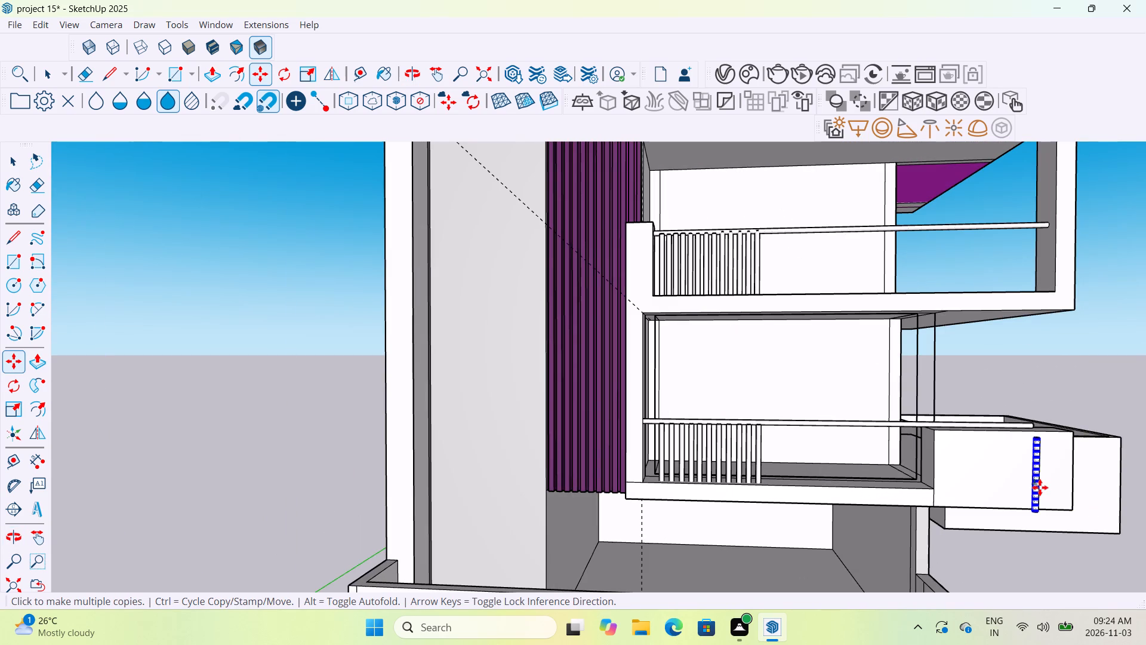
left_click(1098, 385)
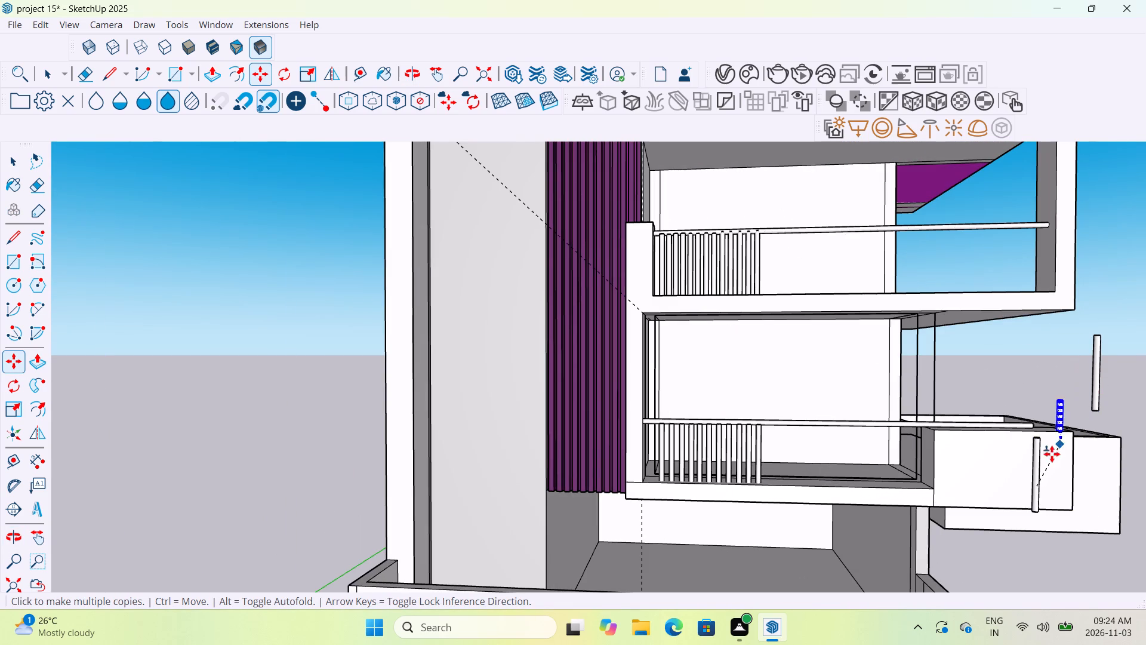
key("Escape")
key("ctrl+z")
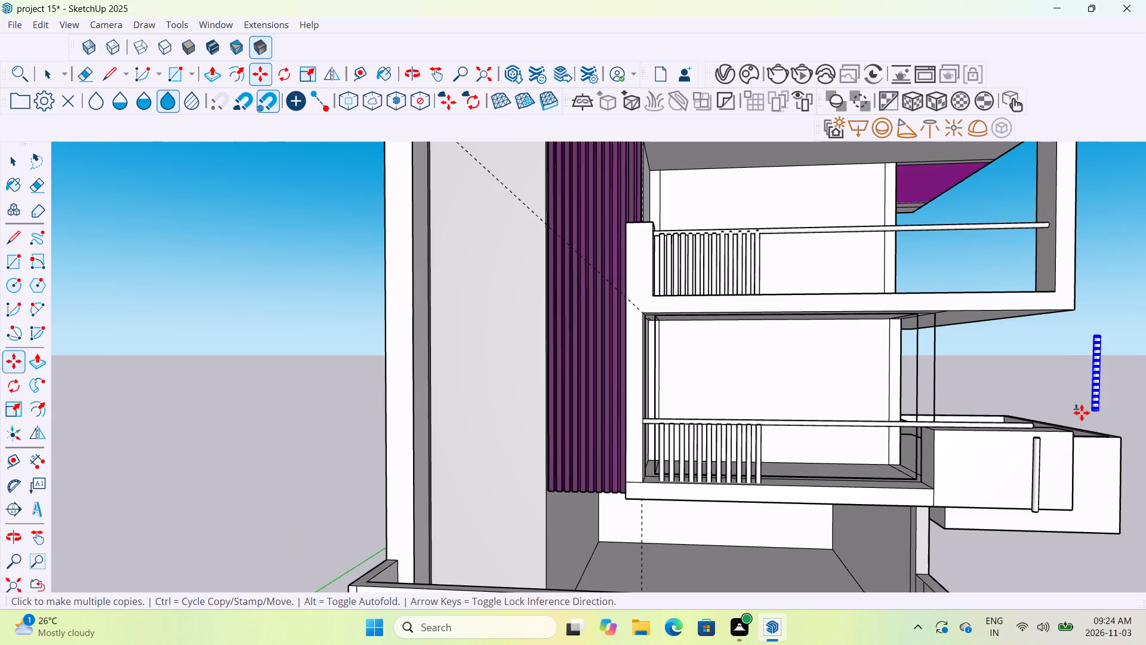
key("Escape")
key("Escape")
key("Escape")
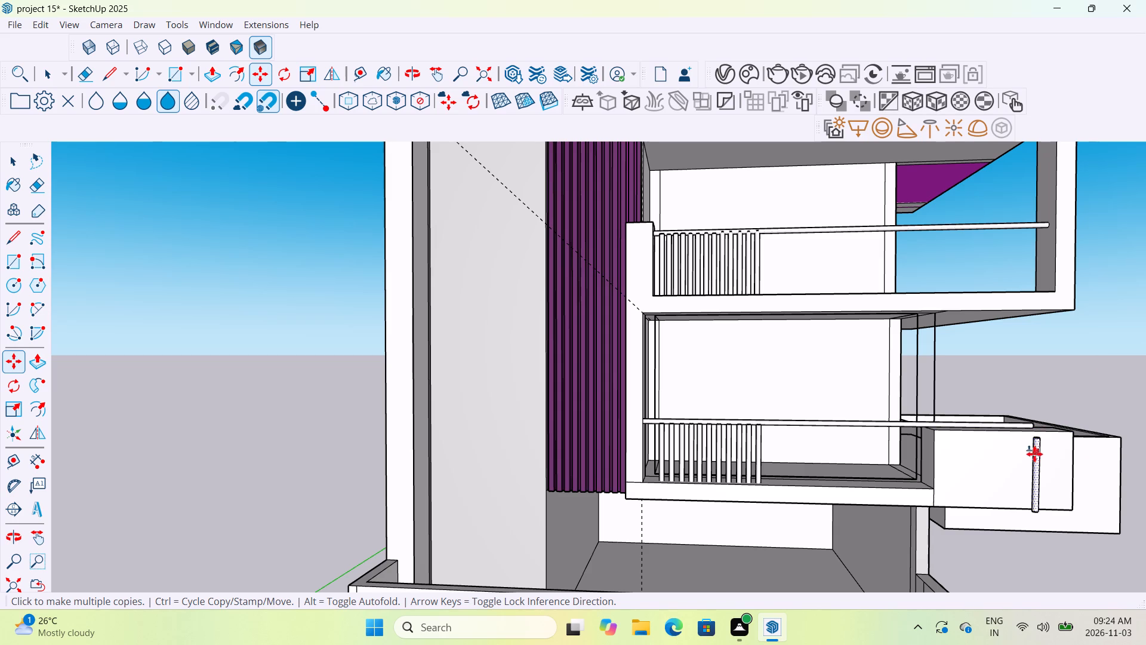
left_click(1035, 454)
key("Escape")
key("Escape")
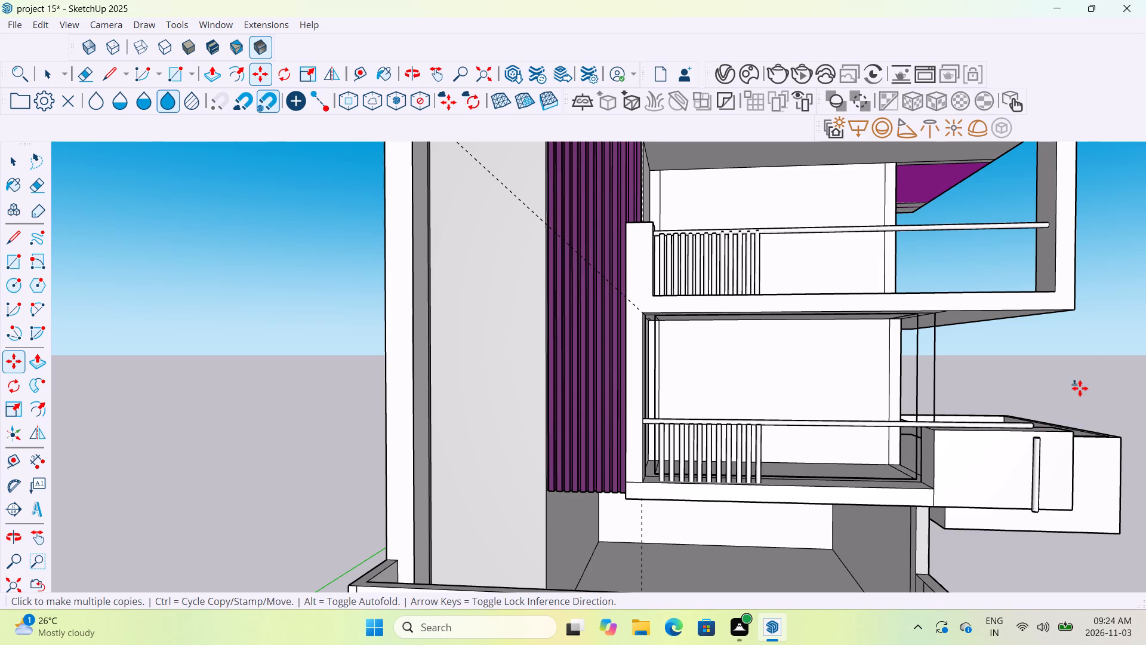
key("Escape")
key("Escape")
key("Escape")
Delete the shaft surface of the stray baluster in front of the solid parapet.
left_click(48, 73)
scroll(1027, 476, "up", 4)
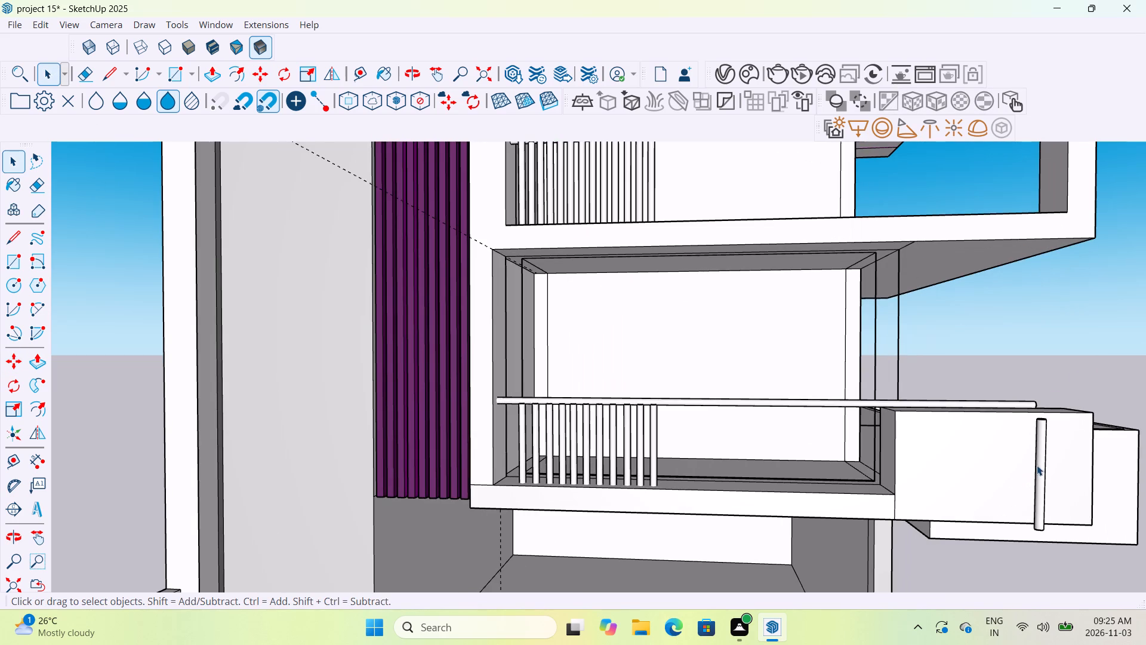
left_click(1037, 465)
key("Delete")
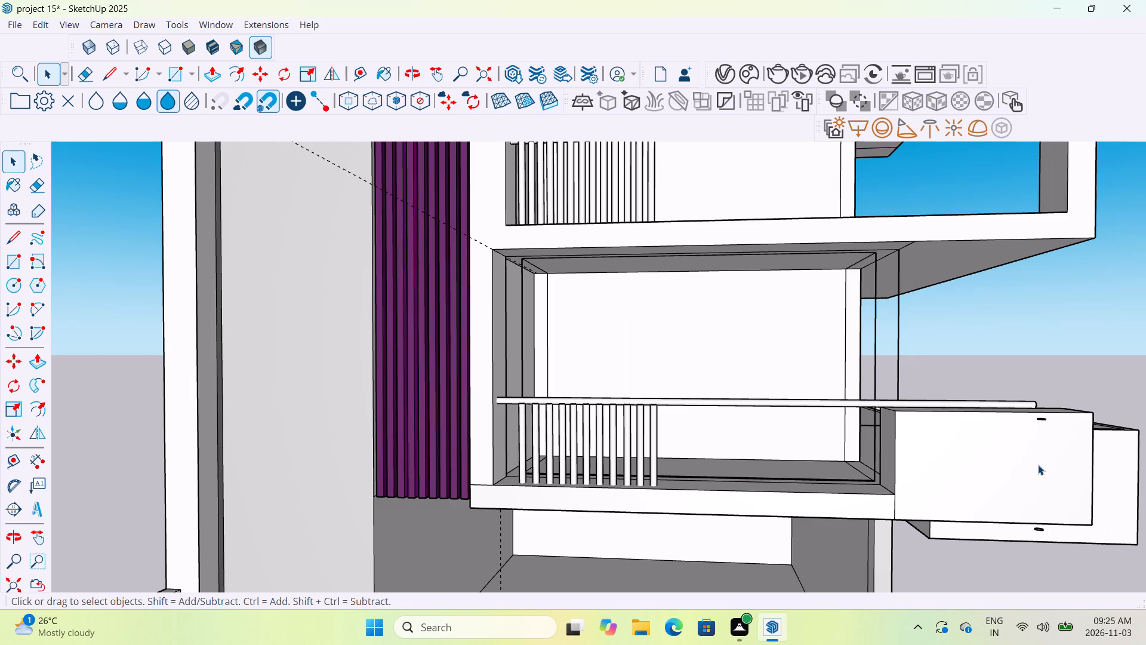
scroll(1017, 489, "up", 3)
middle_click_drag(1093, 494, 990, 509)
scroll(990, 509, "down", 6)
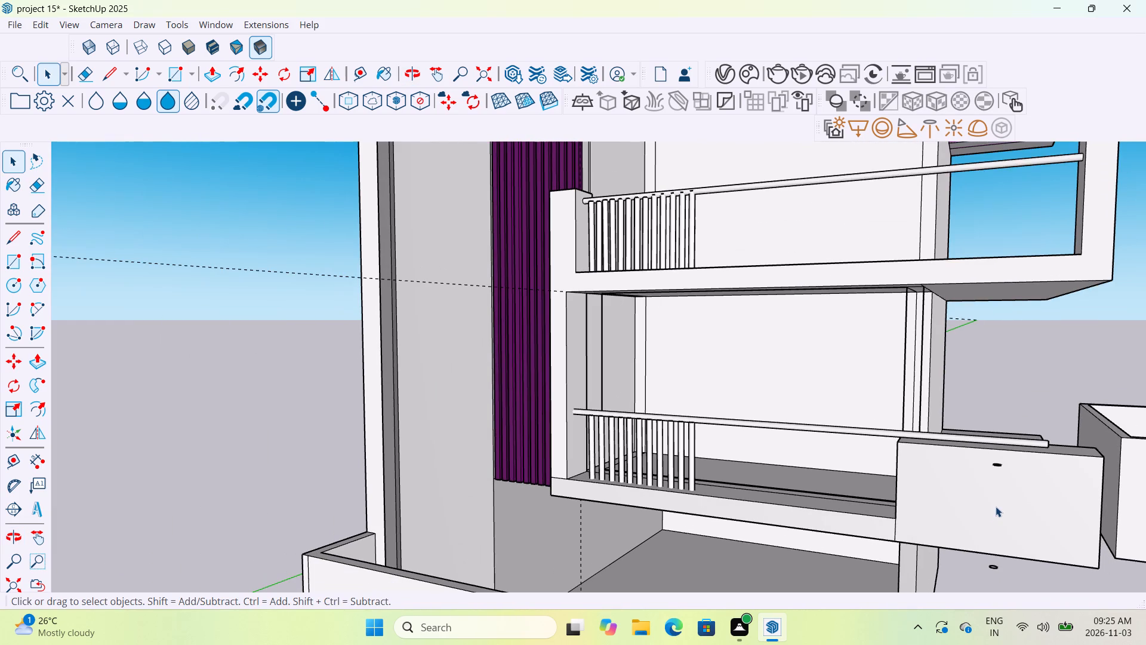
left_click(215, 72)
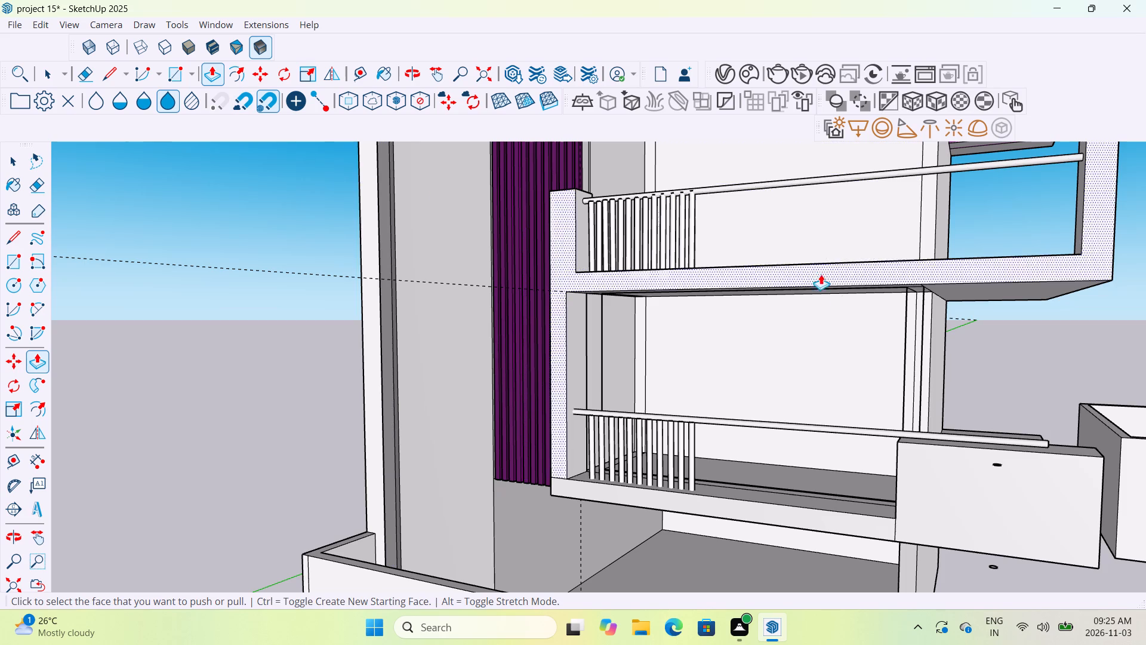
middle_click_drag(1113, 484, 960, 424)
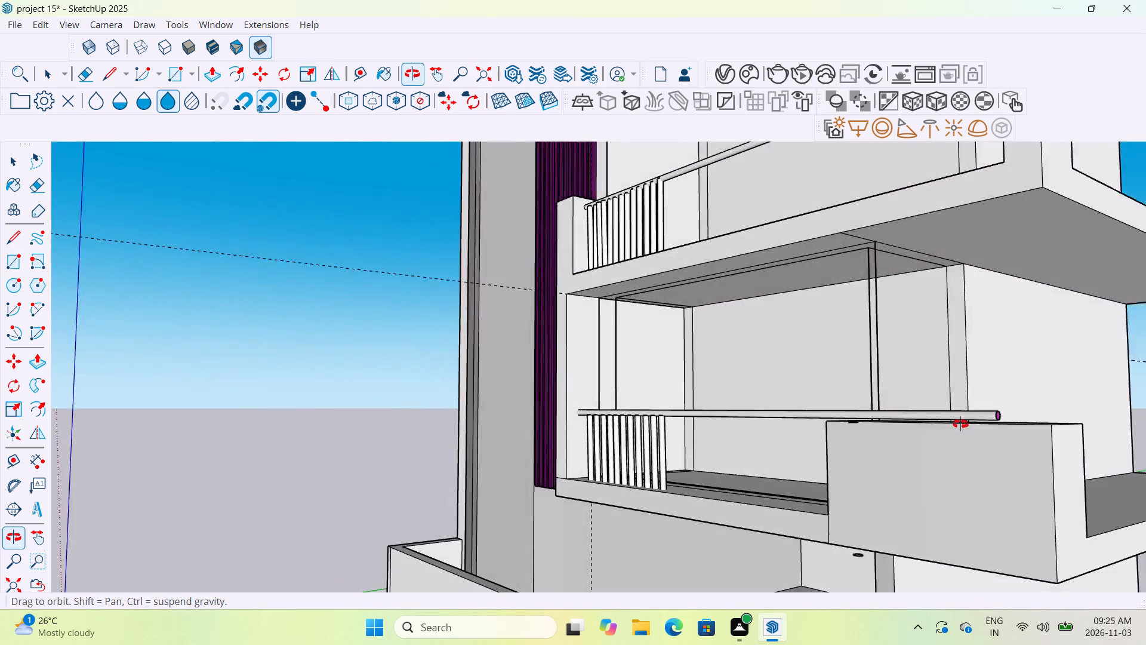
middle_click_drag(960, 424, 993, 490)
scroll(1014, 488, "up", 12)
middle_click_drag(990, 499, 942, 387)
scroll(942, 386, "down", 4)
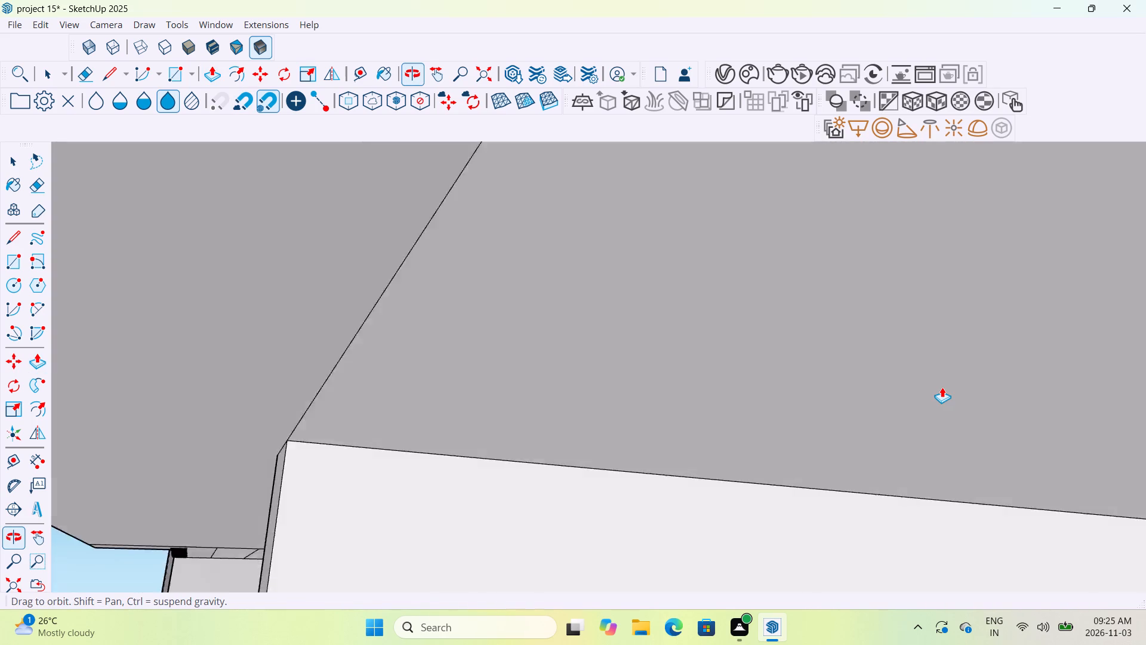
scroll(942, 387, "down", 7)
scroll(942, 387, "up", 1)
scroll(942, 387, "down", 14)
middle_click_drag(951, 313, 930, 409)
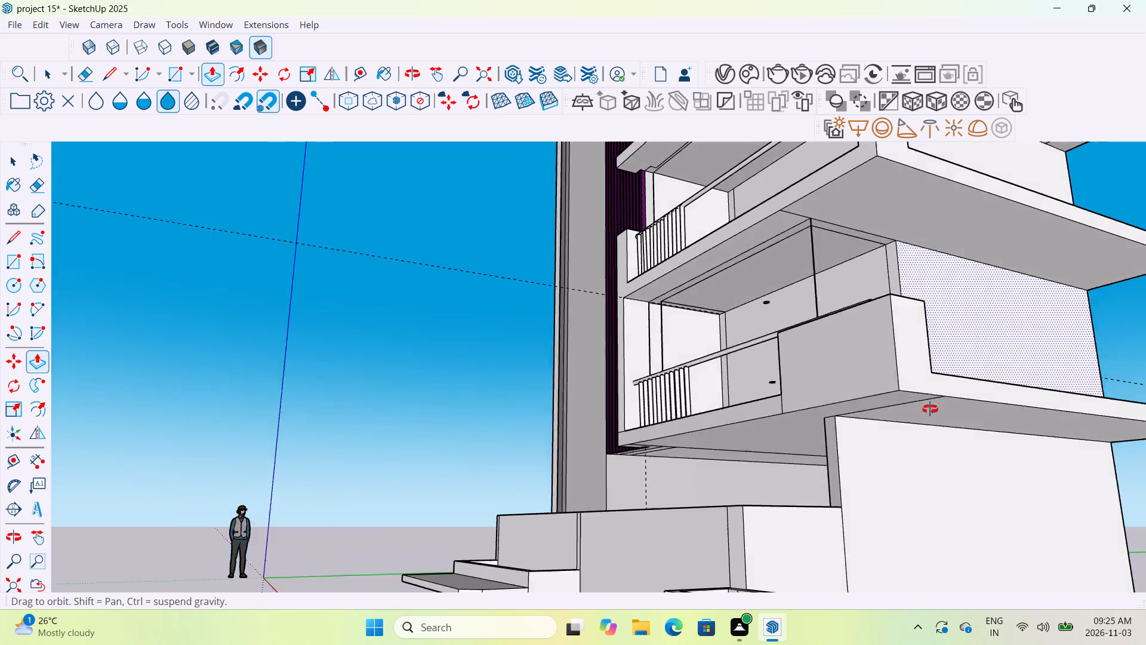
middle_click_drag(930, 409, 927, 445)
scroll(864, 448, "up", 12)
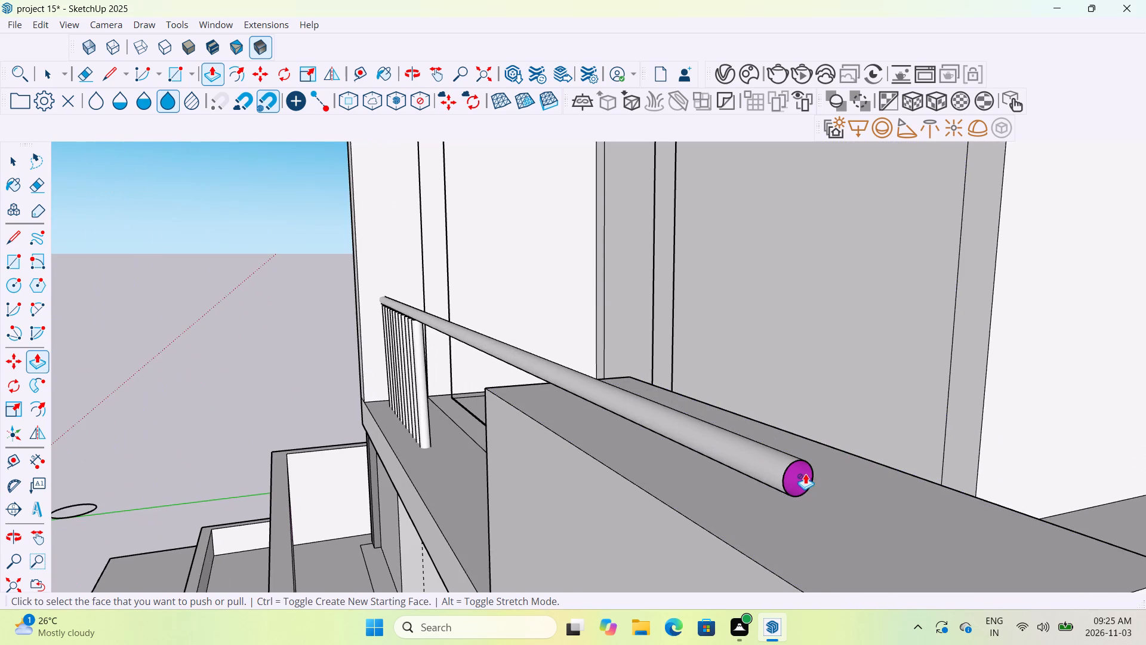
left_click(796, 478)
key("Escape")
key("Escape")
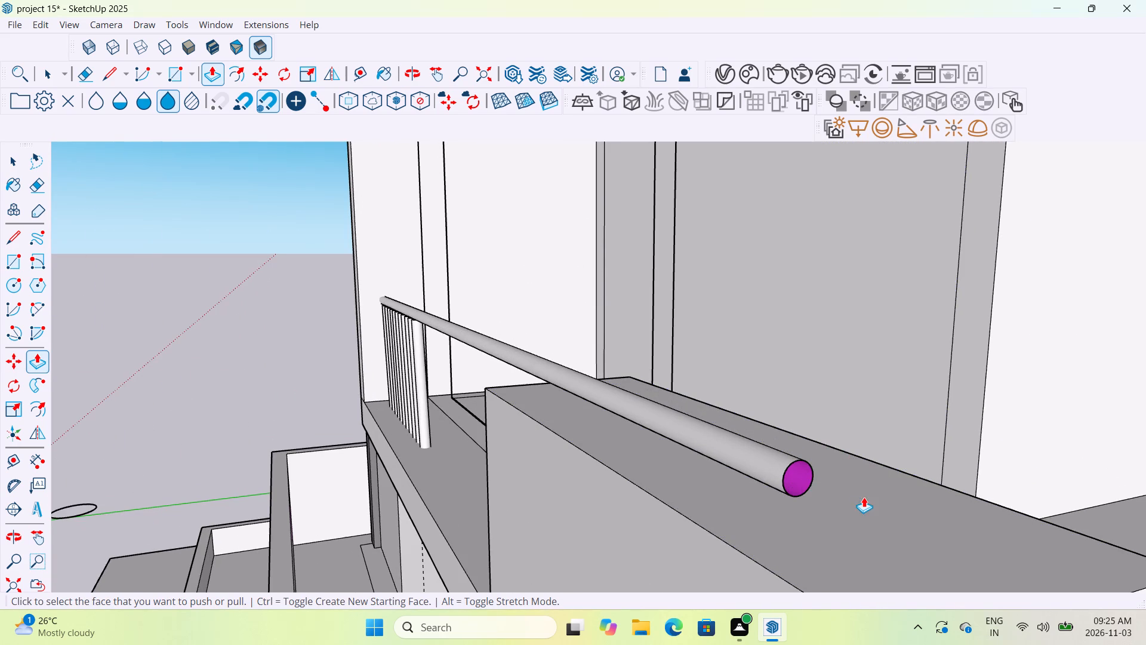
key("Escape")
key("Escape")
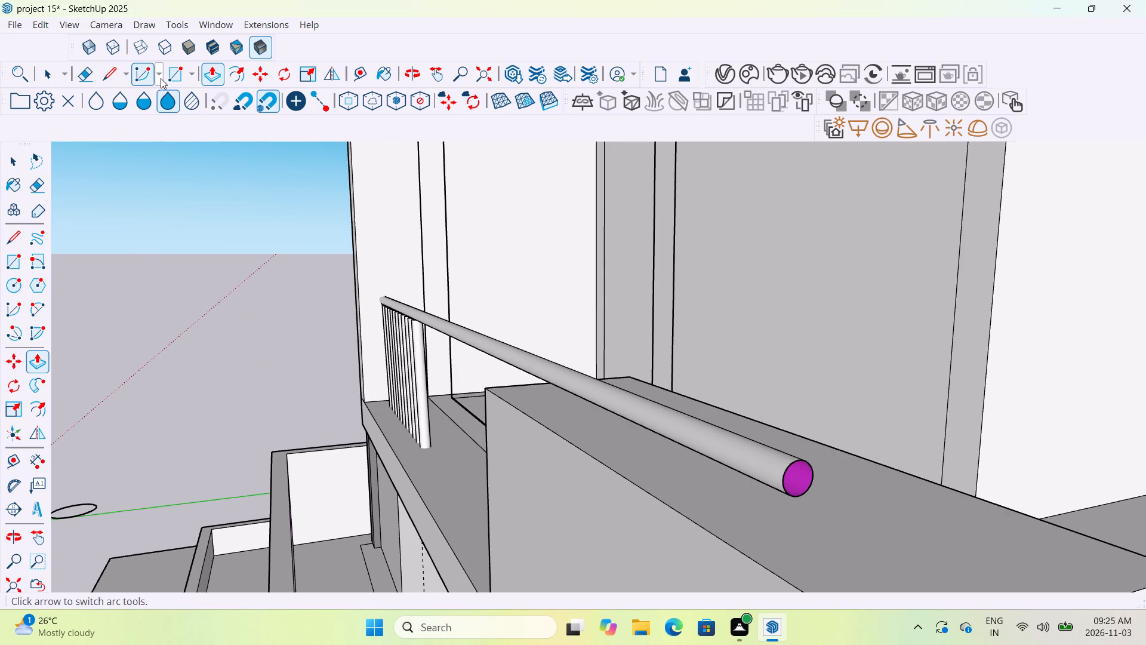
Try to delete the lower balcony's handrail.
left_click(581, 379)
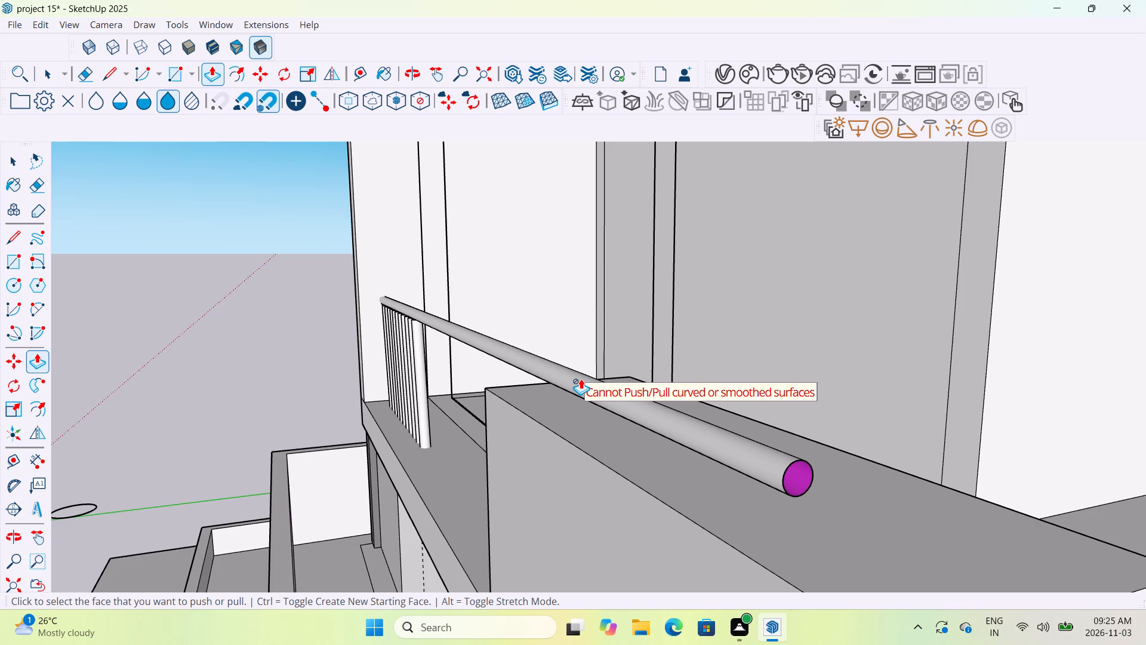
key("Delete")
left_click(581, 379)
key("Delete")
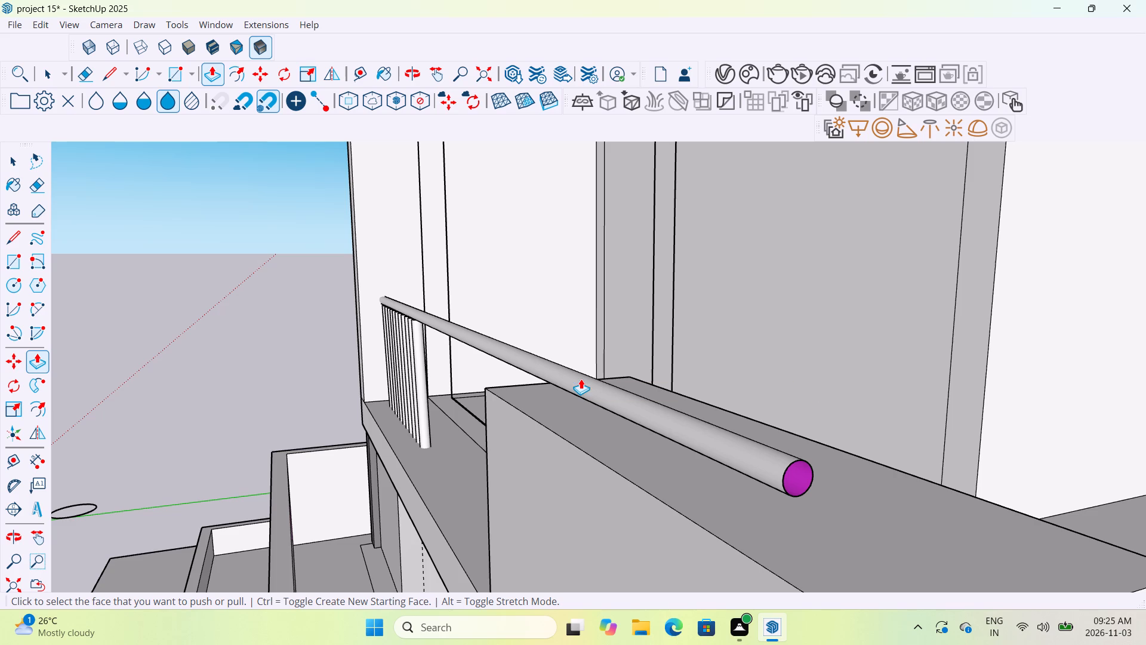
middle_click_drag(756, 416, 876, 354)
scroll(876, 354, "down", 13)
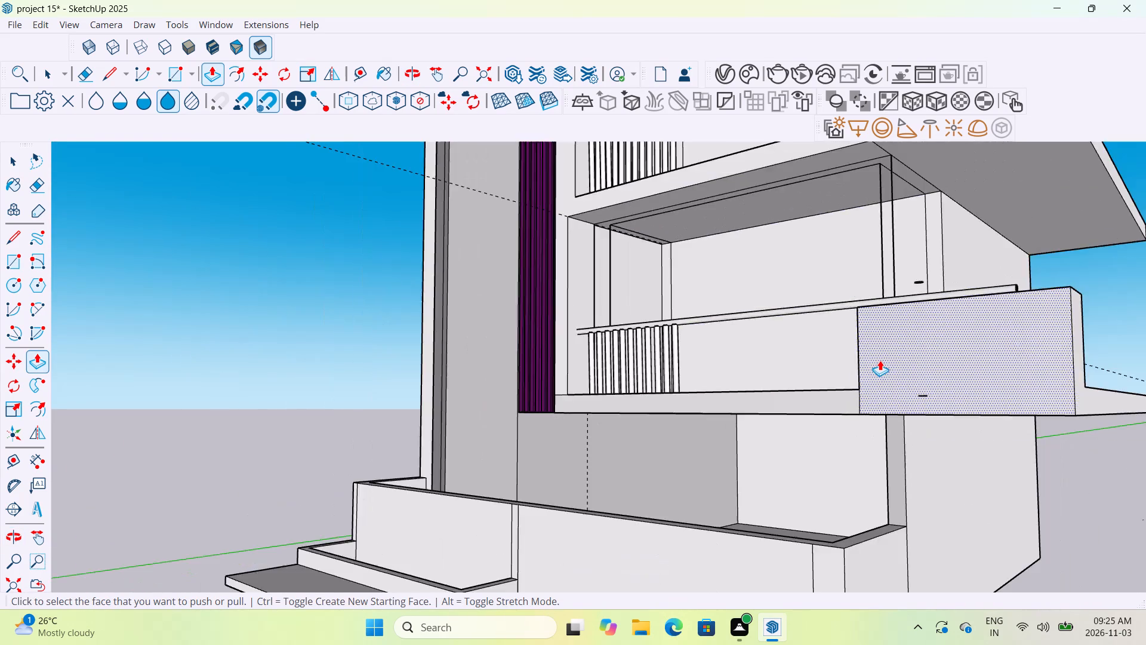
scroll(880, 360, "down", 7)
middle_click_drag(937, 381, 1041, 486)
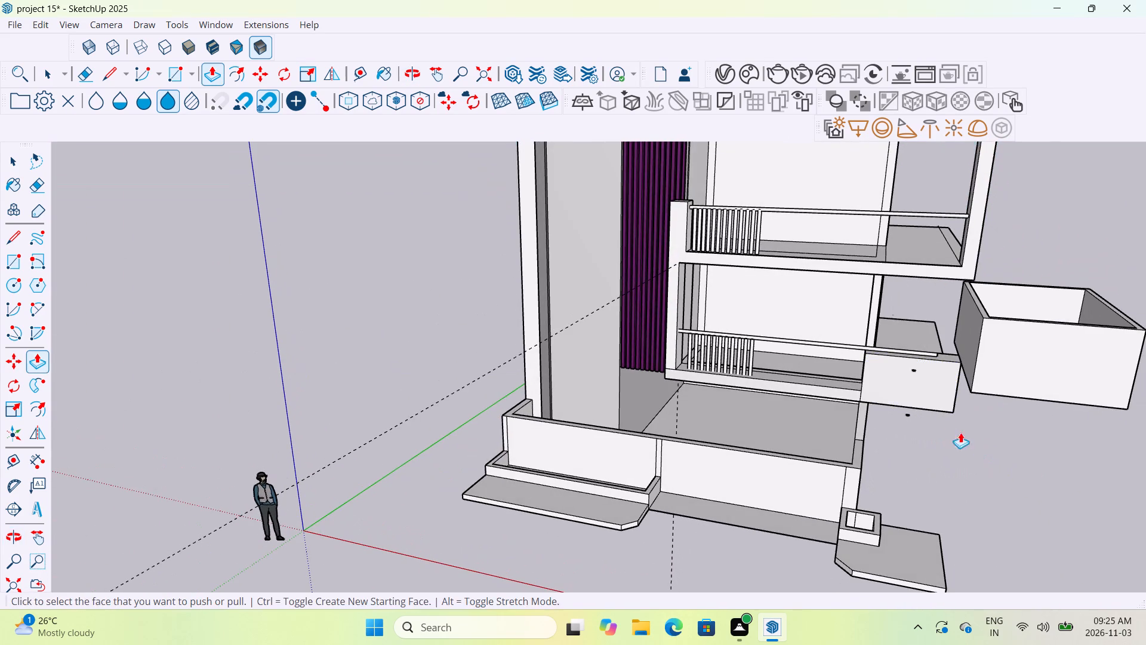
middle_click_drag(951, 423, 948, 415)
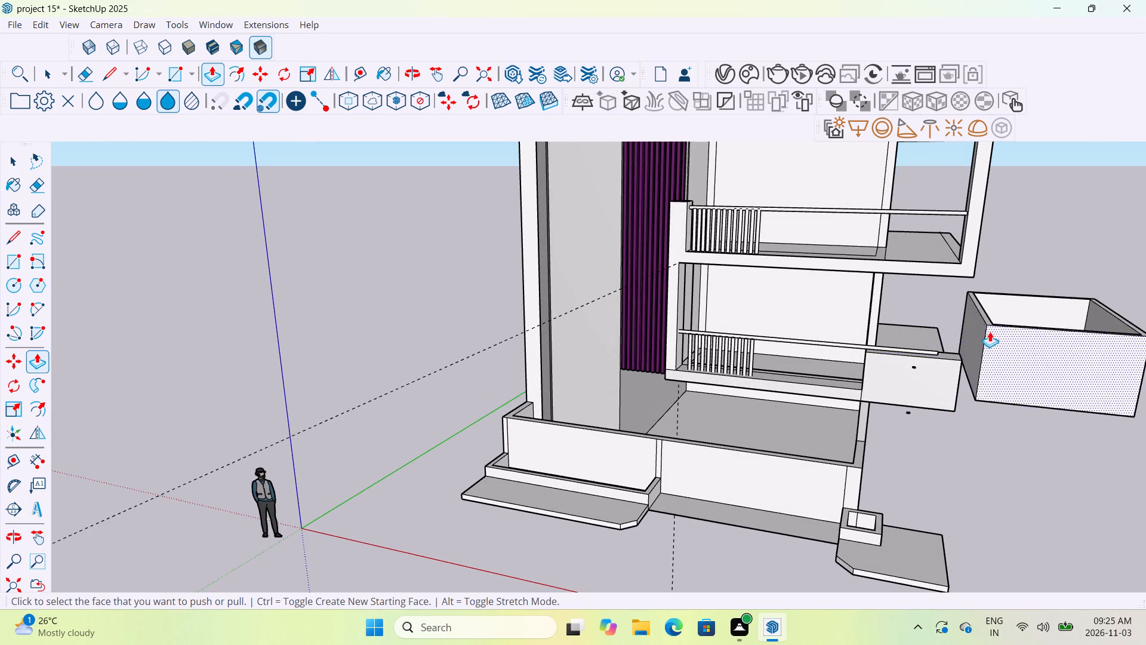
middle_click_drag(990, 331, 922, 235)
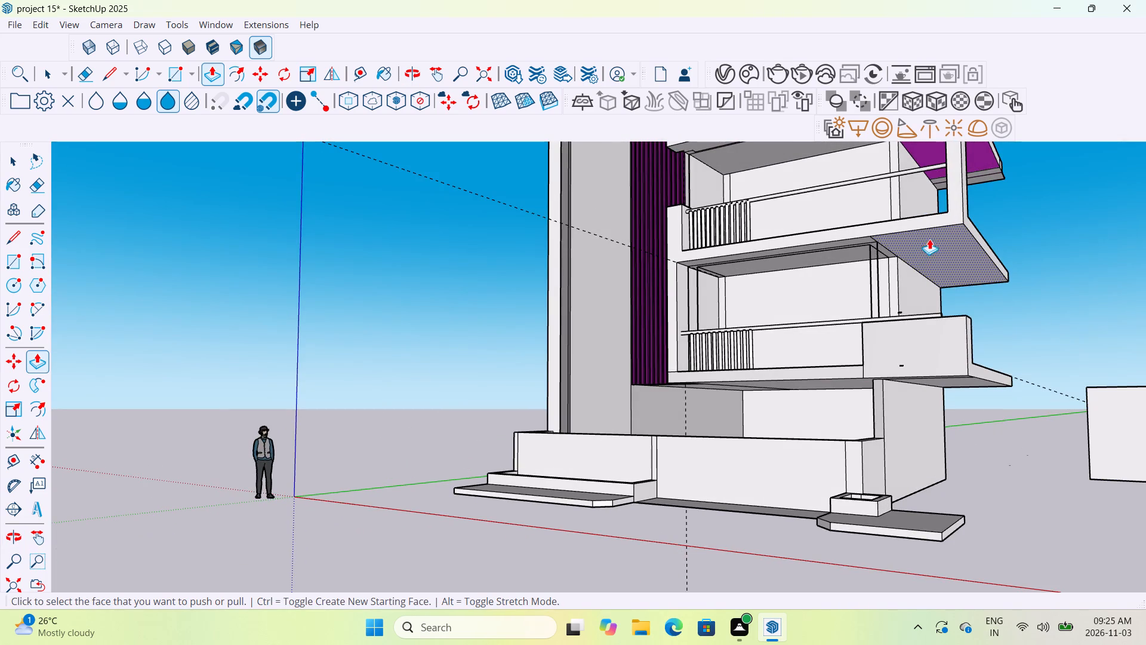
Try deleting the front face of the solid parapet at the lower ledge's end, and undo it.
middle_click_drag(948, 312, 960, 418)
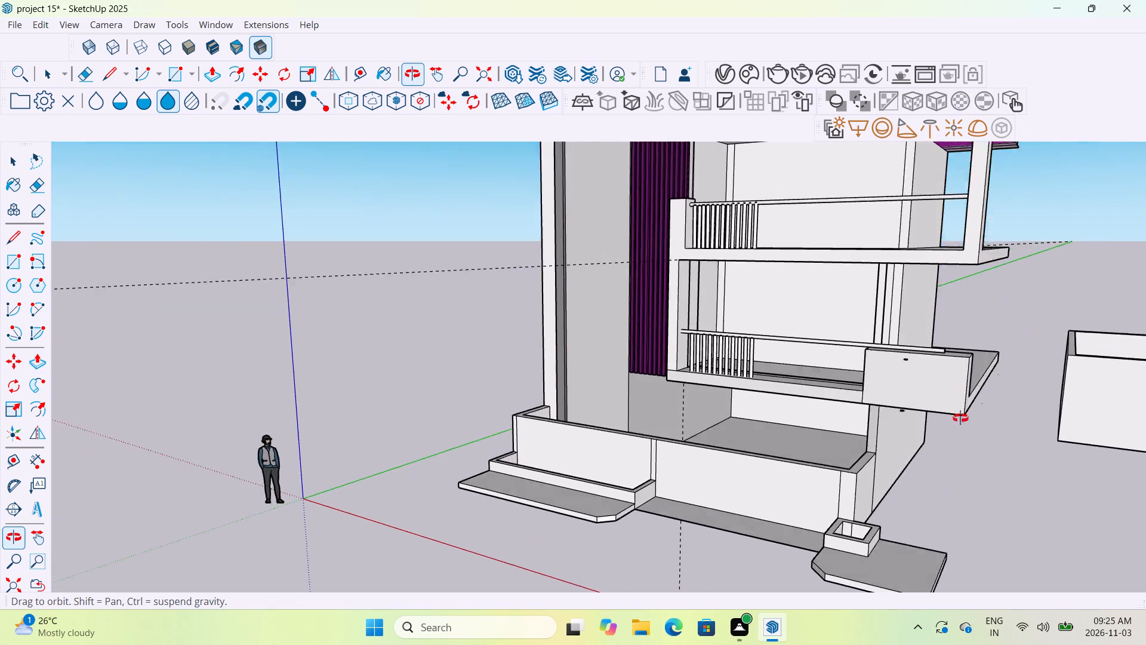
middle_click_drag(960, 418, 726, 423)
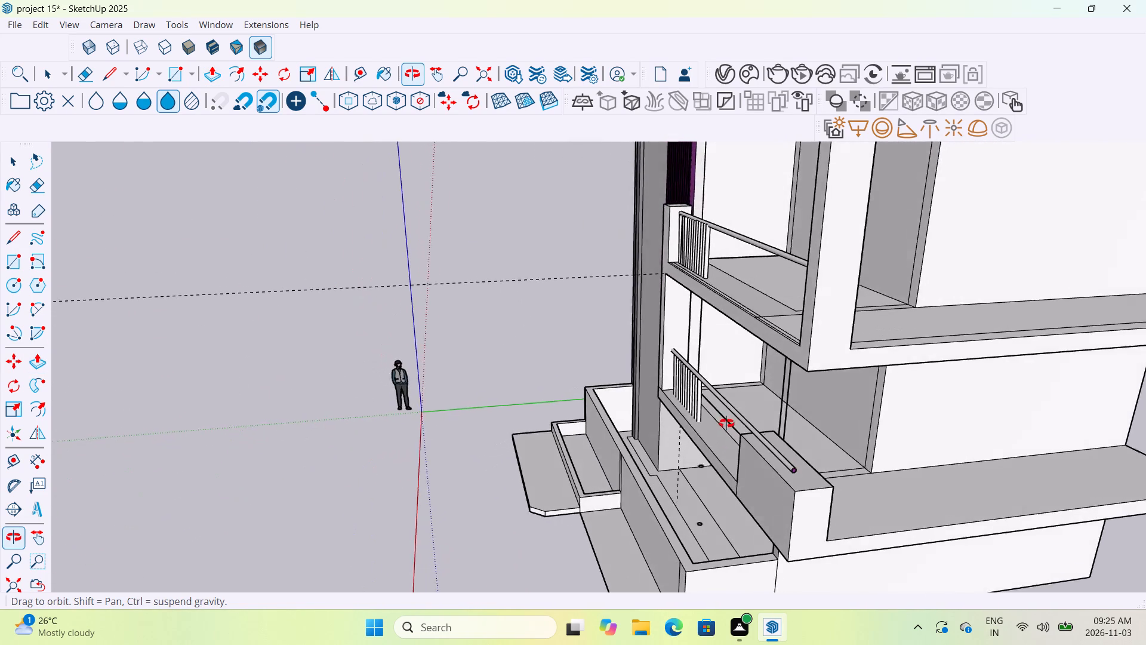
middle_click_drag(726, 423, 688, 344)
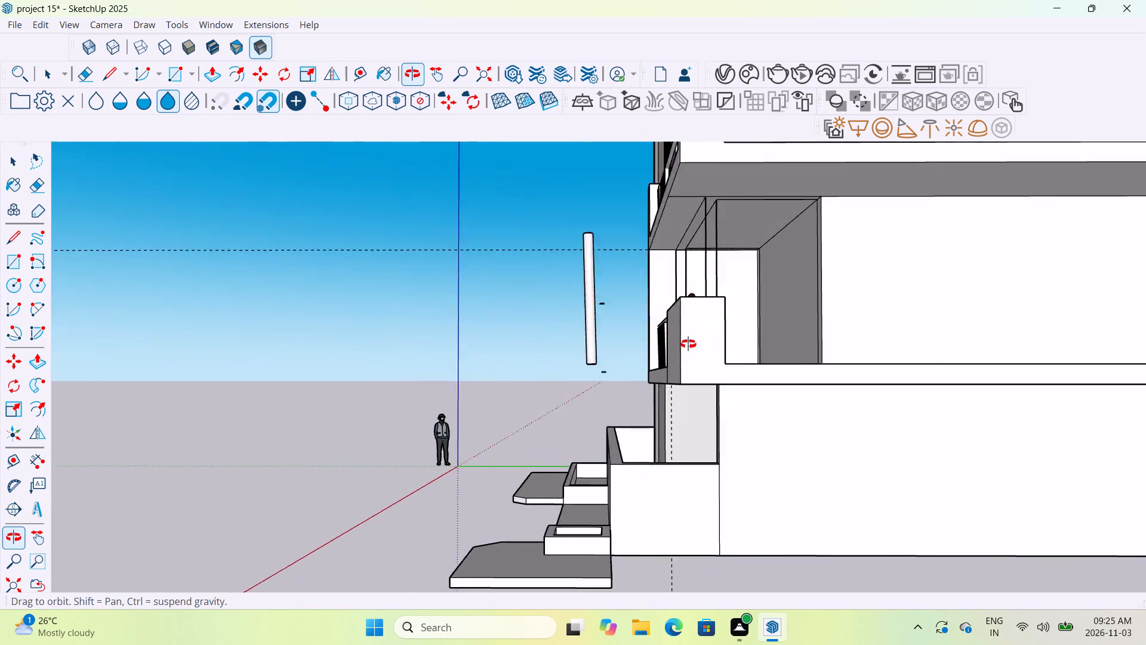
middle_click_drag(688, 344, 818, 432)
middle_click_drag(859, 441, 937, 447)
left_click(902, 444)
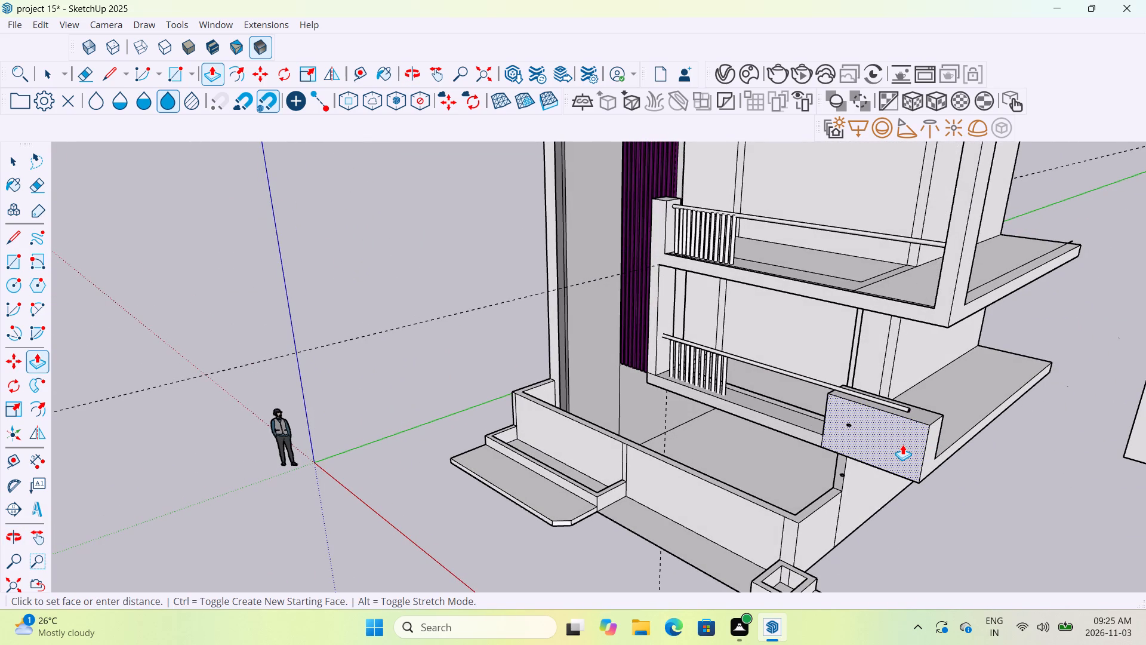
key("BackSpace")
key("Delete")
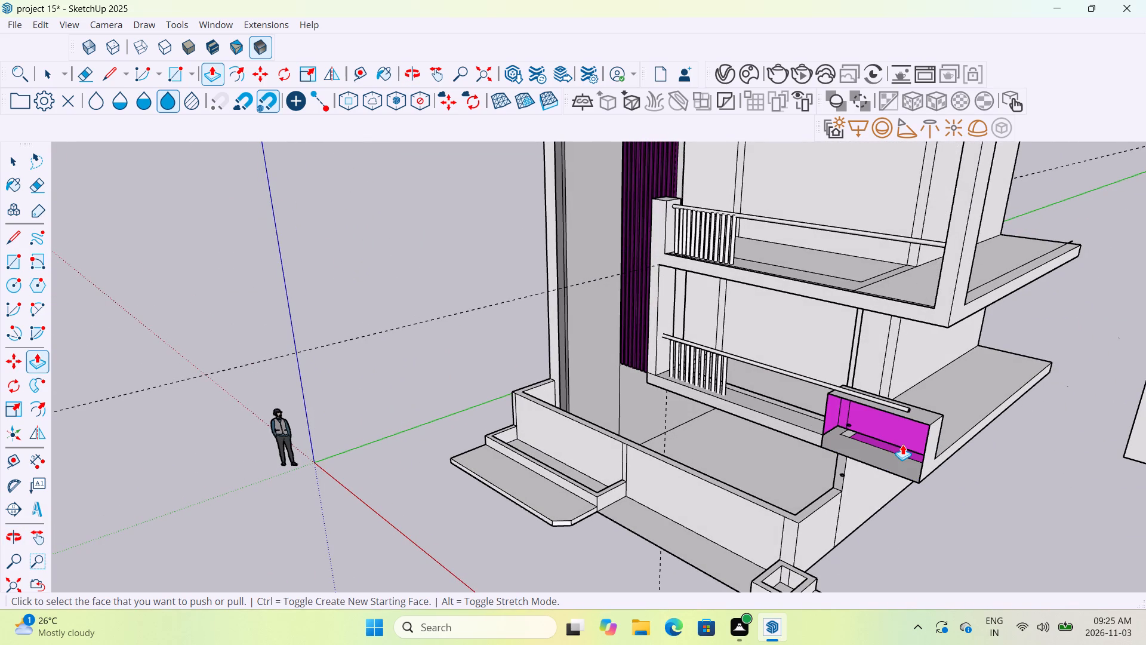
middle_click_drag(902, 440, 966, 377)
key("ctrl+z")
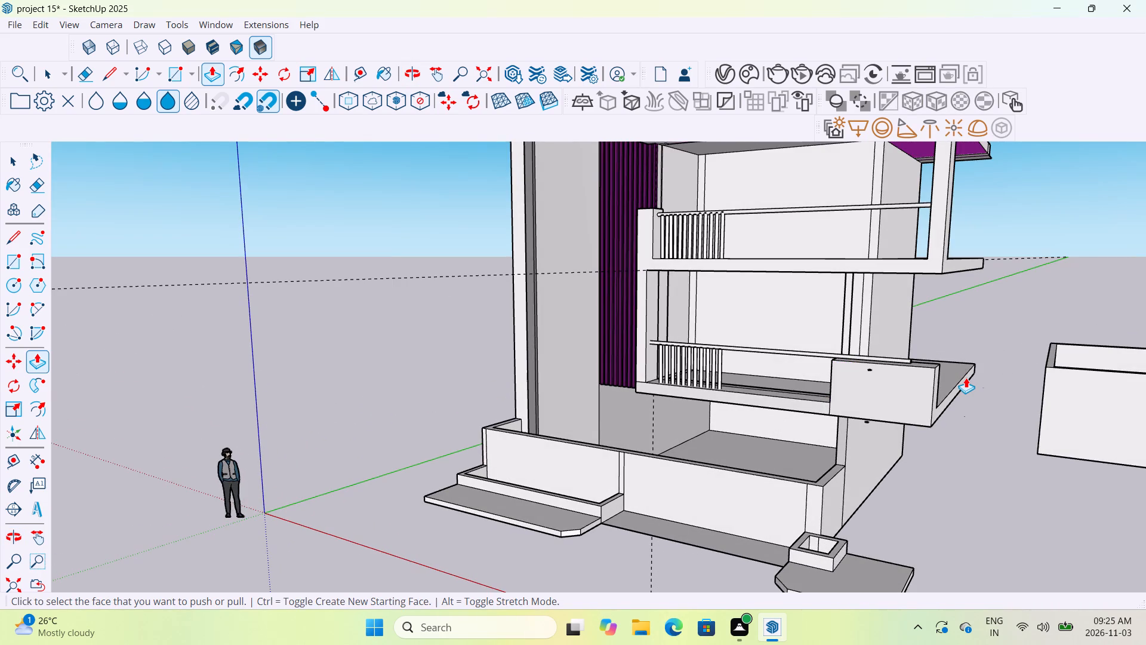
Undo the recent edits back past the stray baluster in front of the solid parapet.
key("ctrl+z")
key("ctrl+z")
key("ctrl+y")
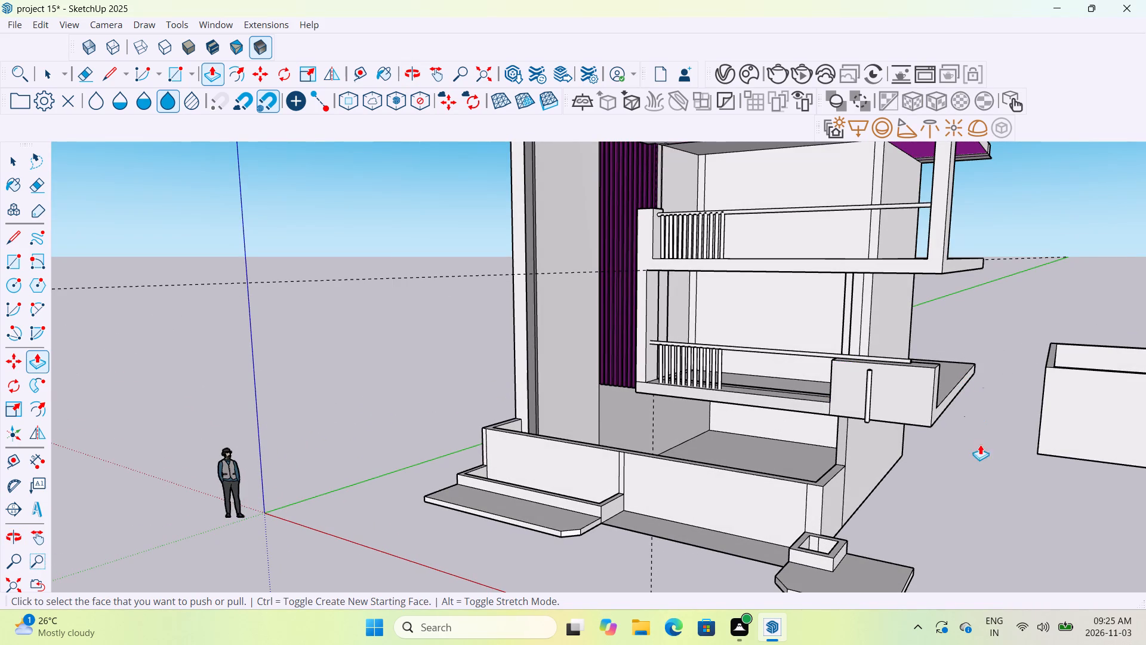
middle_click_drag(955, 464, 887, 490)
scroll(894, 437, "up", 8)
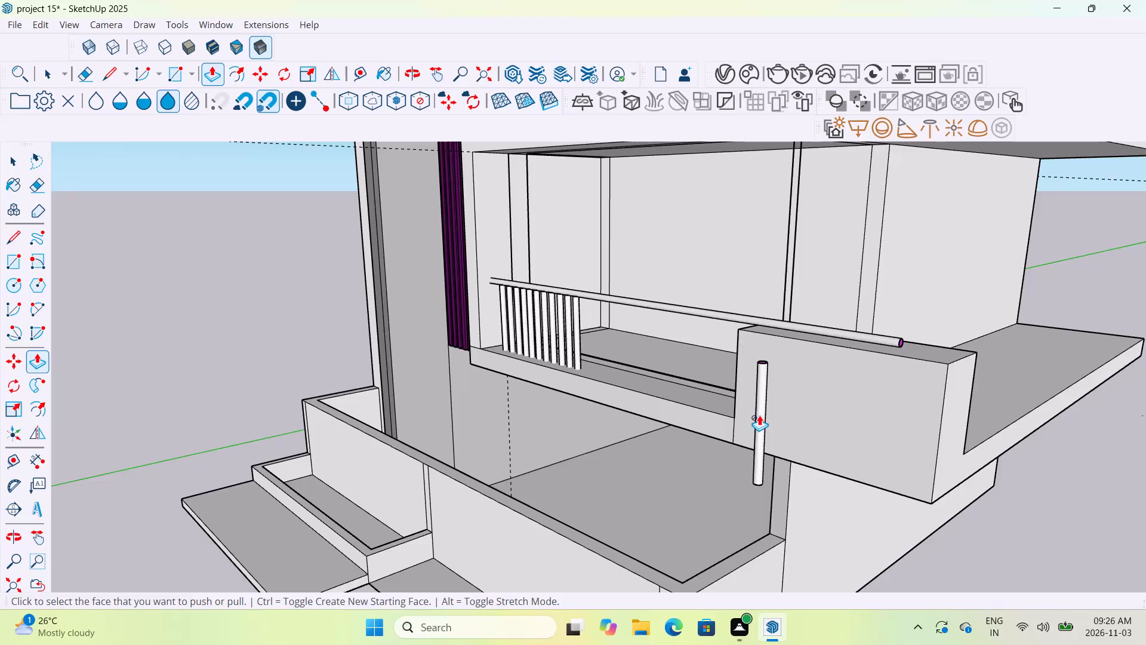
key("ctrl+z")
key("ctrl+z")
key("ctrl+z")
key("ctrl+z")
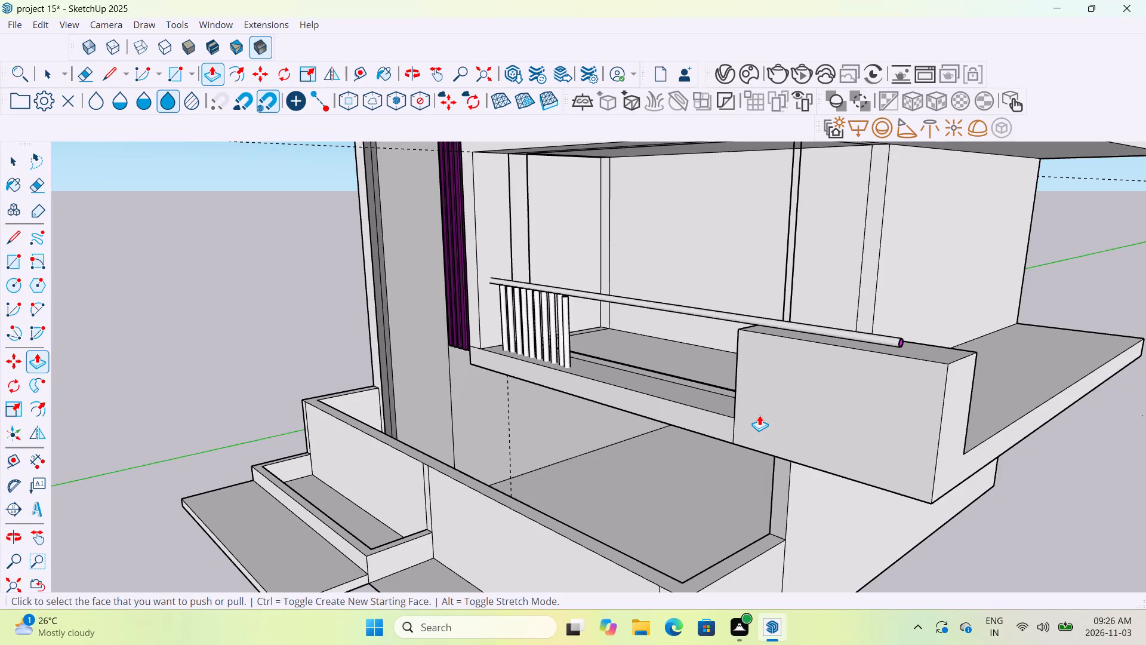
Undo the solid parapet at the lower ledge's end, keeping the handrail lowered onto the balusters.
key("ctrl+z")
key("ctrl+z")
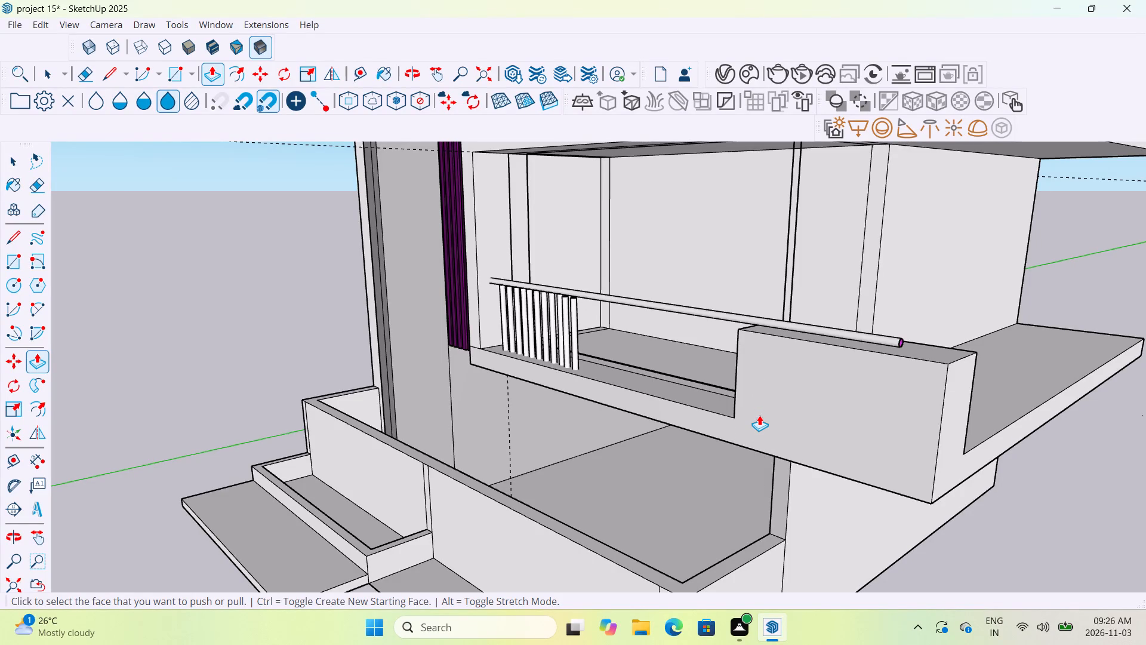
key("ctrl+z")
middle_click_drag(811, 414, 836, 452)
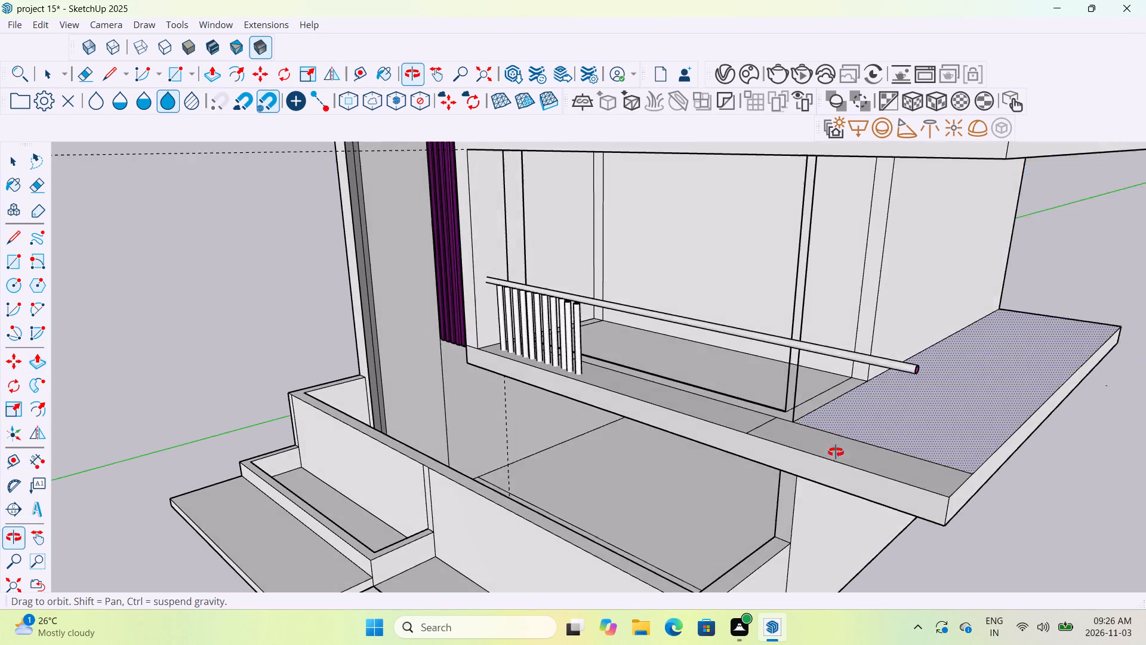
middle_click_drag(836, 452, 848, 489)
key("ctrl+z")
key("ctrl+z")
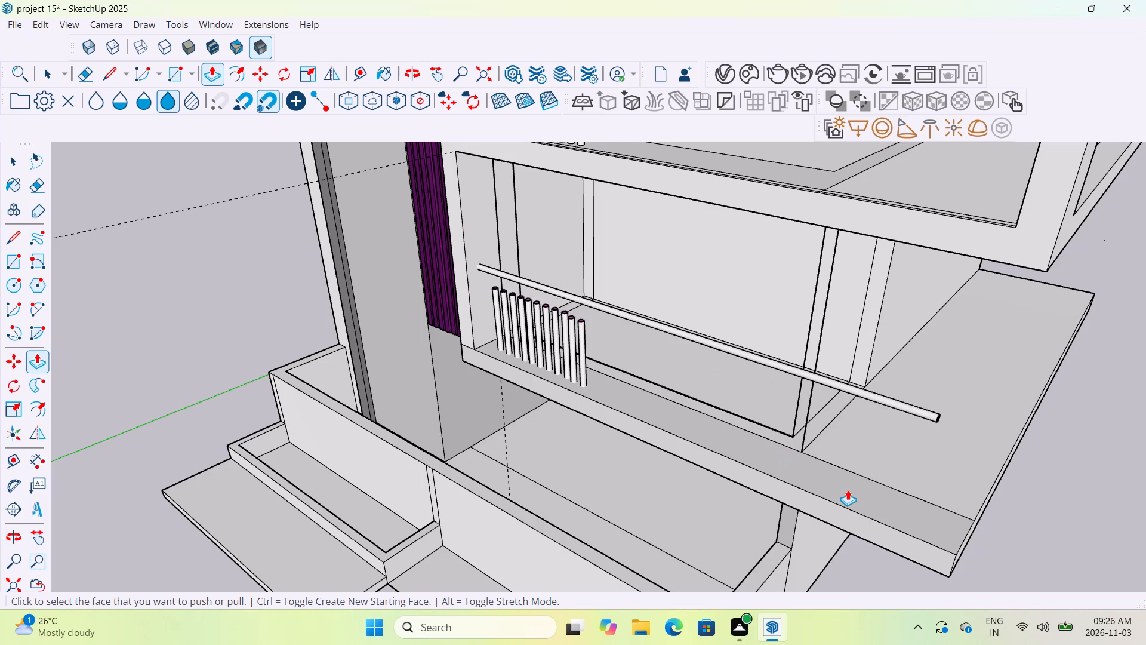
key("ctrl+y")
key("ctrl+u")
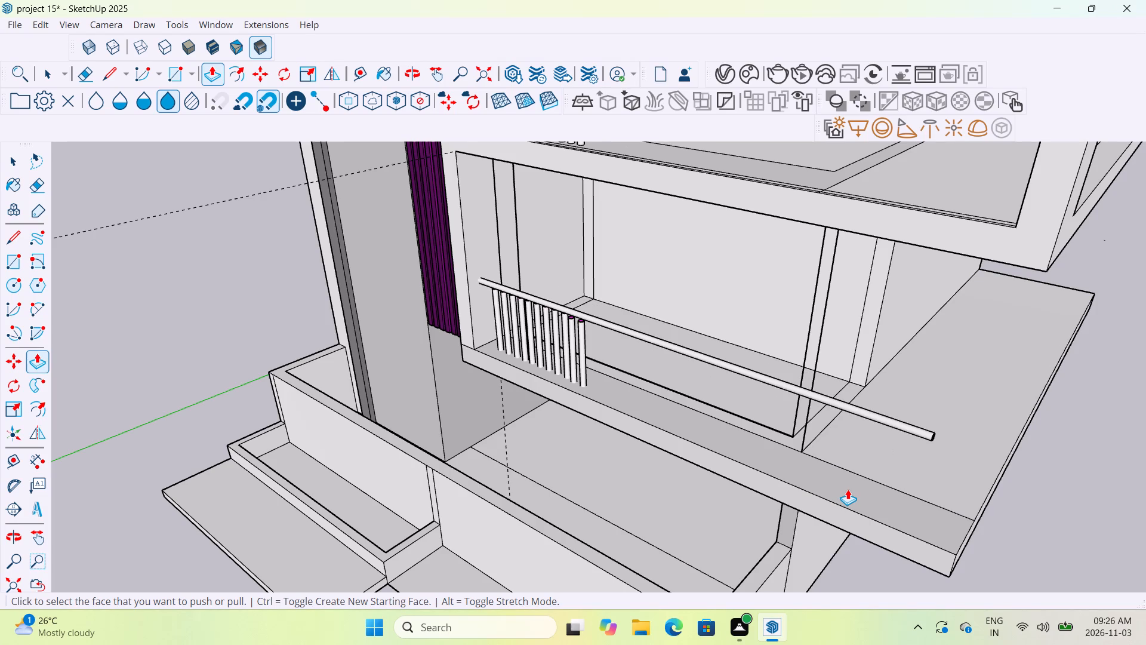
Draw a line along the green axis across the lower ledge, parallel to its outer side edge, marking a narrow strip along that edge.
scroll(848, 489, "up", 4)
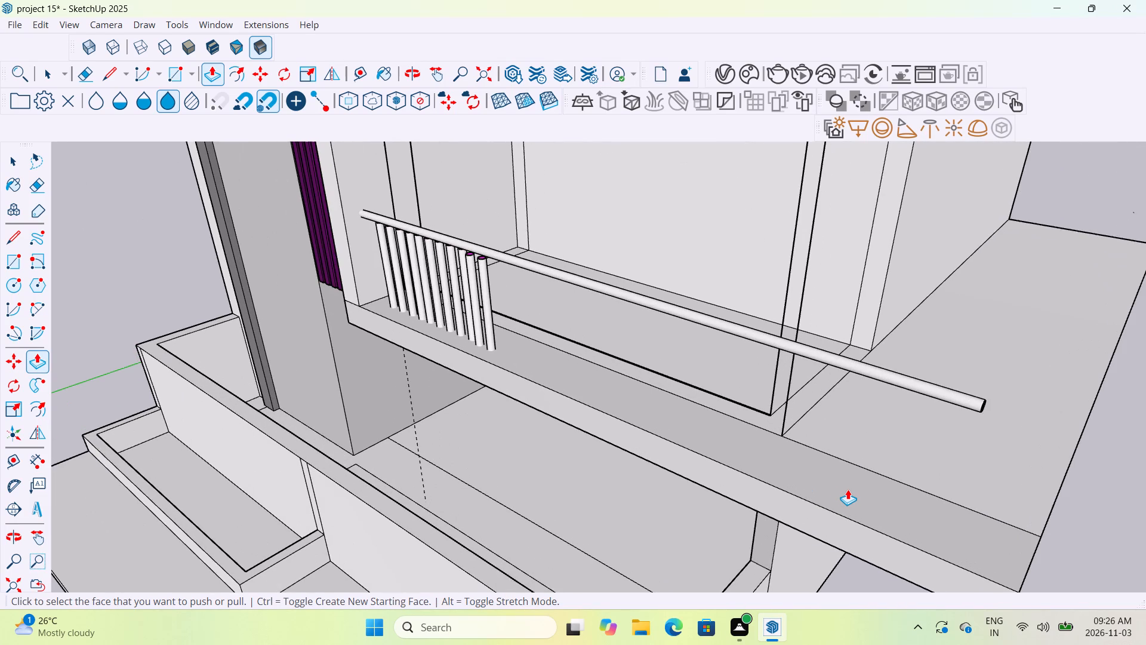
scroll(849, 489, "down", 1)
middle_click_drag(694, 440, 847, 450)
scroll(1068, 435, "up", 3)
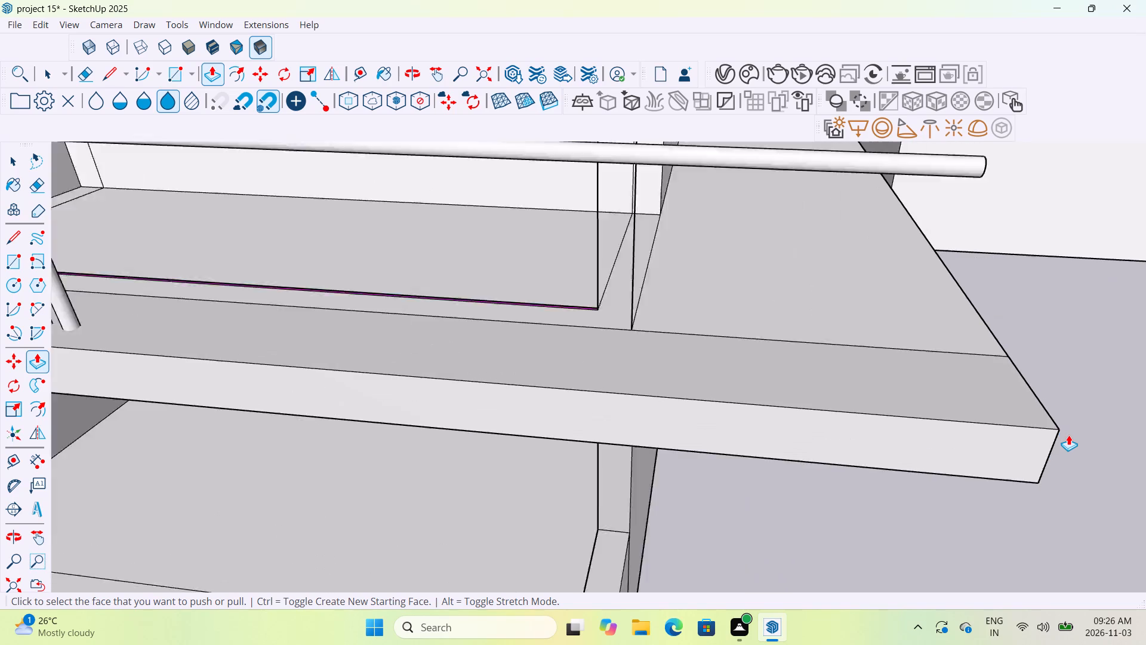
scroll(1068, 435, "up", 3)
middle_click_drag(1068, 434, 1059, 443)
scroll(1060, 443, "down", 6)
middle_click_drag(1065, 437, 1044, 438)
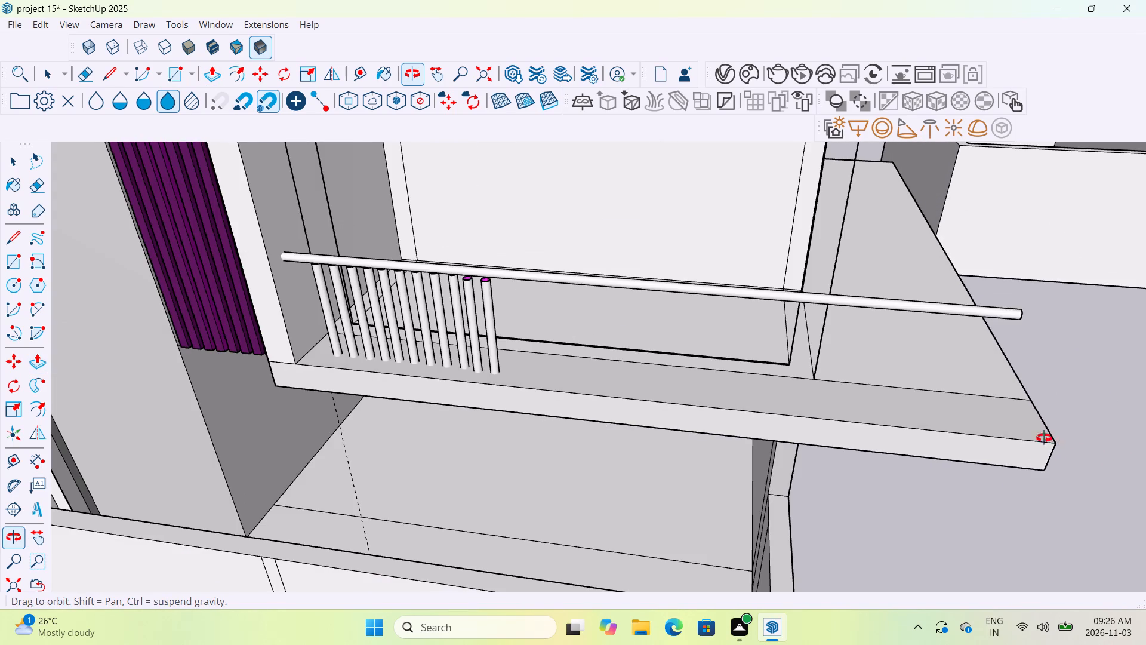
middle_click_drag(1044, 438, 948, 428)
scroll(948, 428, "down", 5)
middle_click_drag(1025, 443, 991, 421)
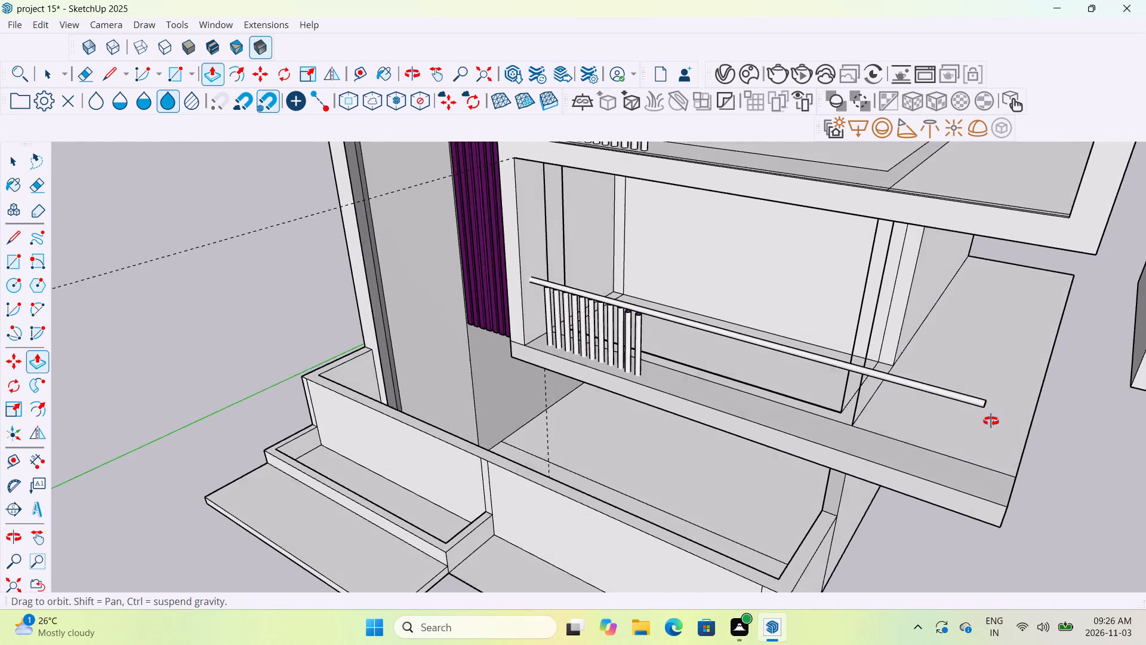
middle_click_drag(991, 421, 937, 414)
scroll(937, 414, "down", 4)
left_click(105, 80)
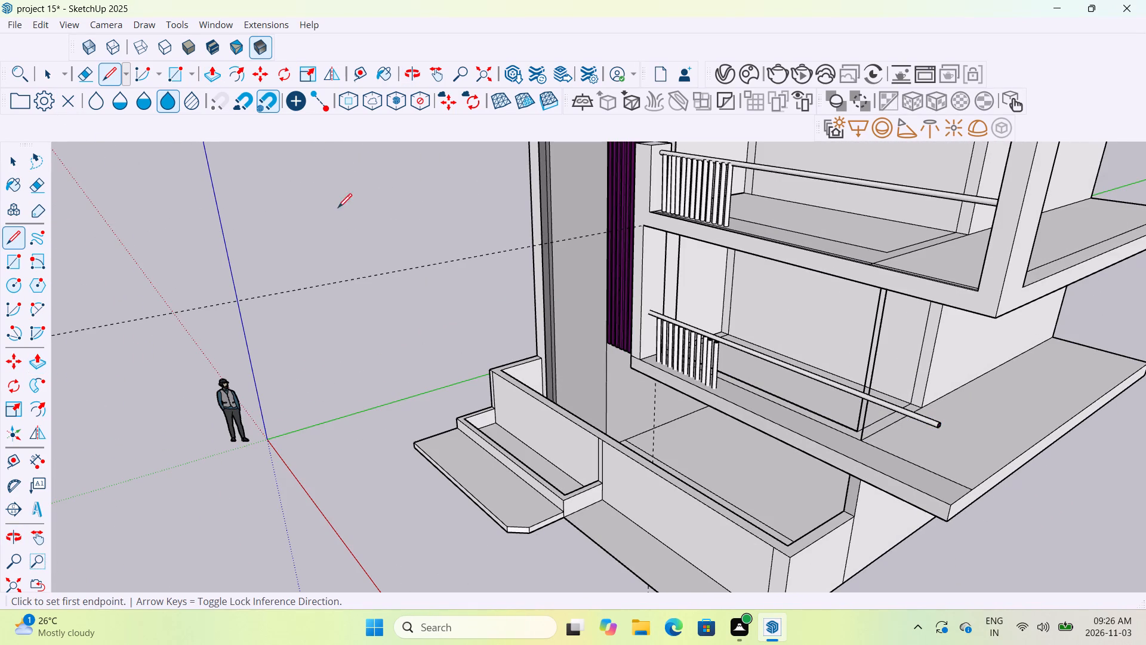
scroll(942, 502, "up", 9)
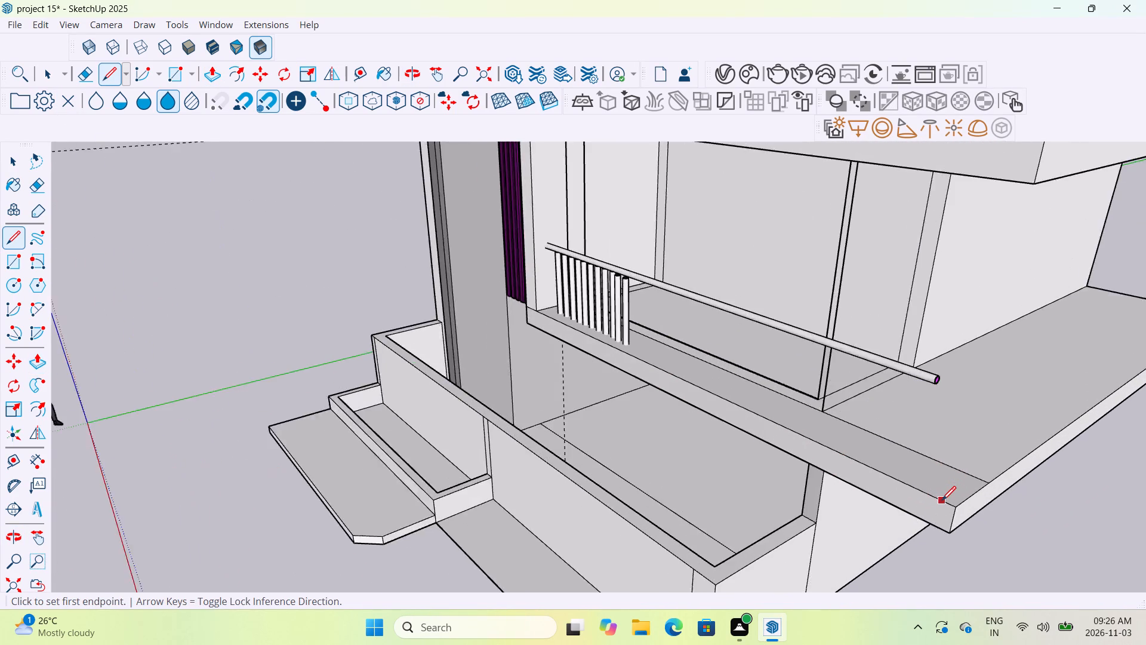
scroll(942, 502, "up", 3)
left_click(947, 502)
scroll(1034, 449, "down", 5)
scroll(1034, 449, "up", 1)
scroll(1034, 449, "down", 2)
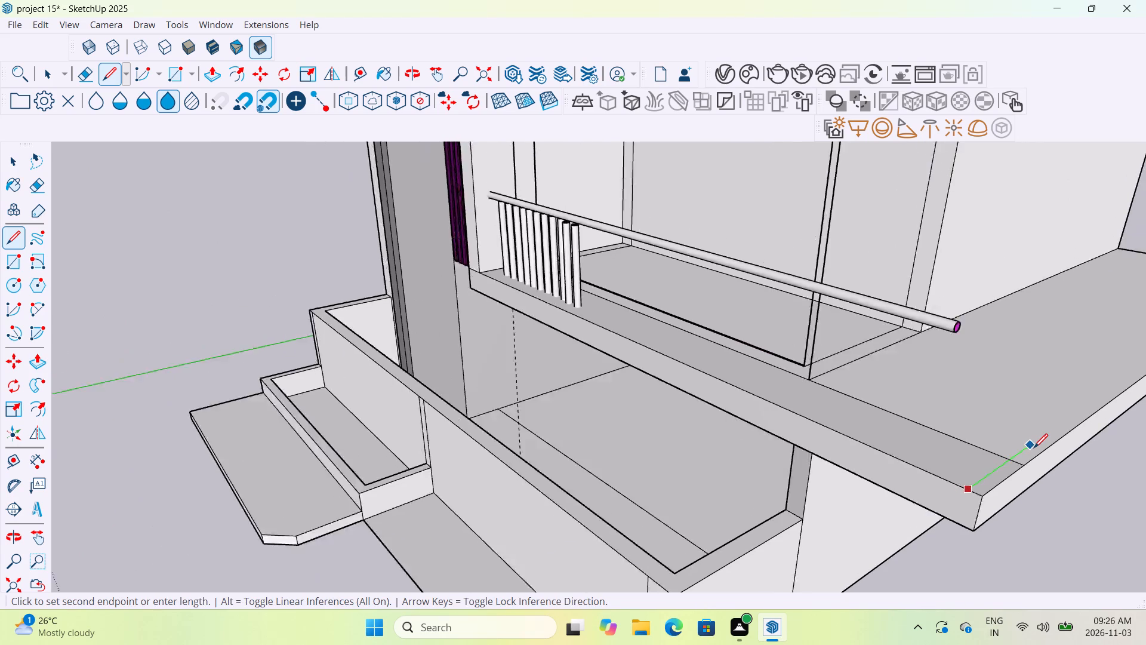
scroll(1034, 449, "down", 11)
scroll(1123, 365, "up", 7)
left_click(1128, 386)
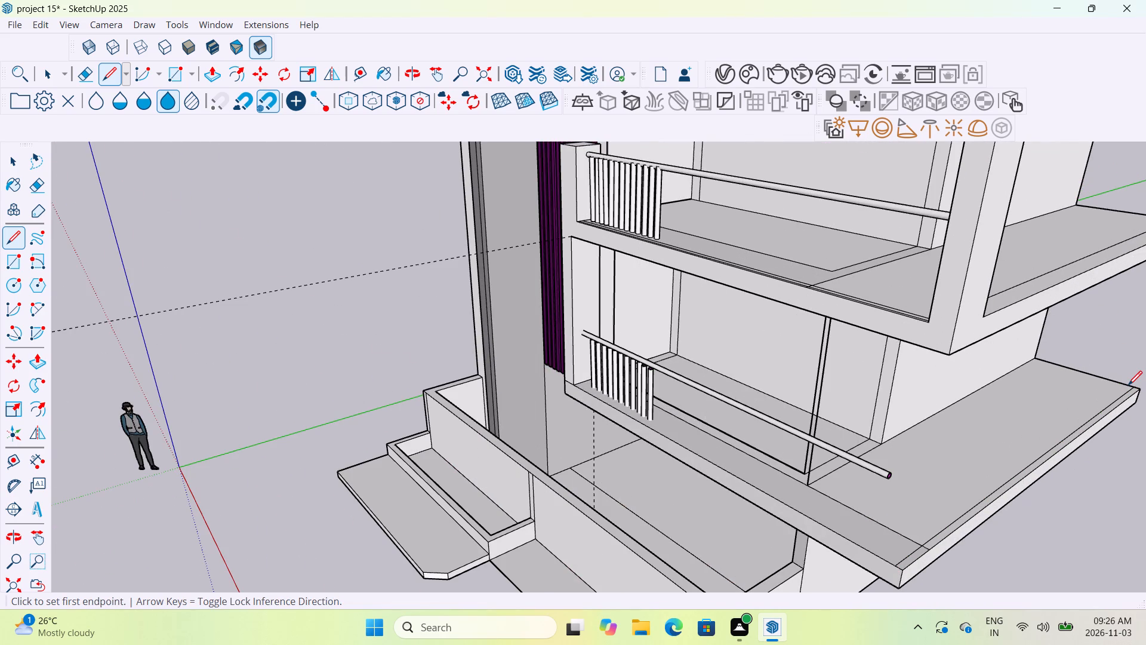
Erase the short edge segment that crosses the narrow strip near the ledge's front corner.
left_click(73, 72)
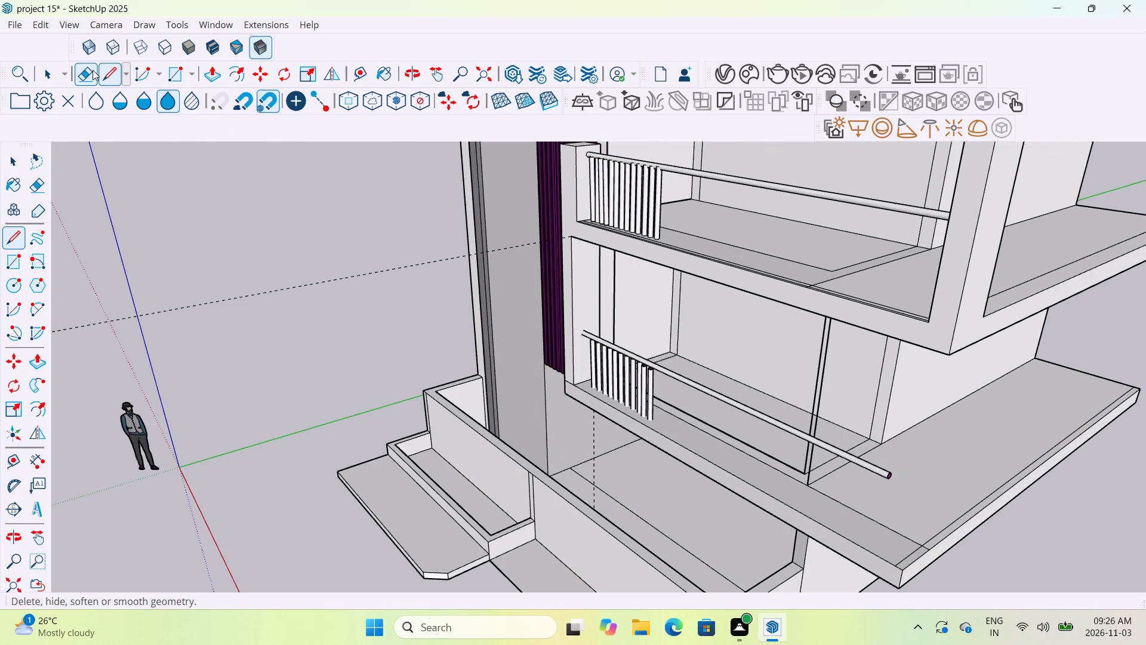
left_click(93, 70)
scroll(995, 563, "up", 9)
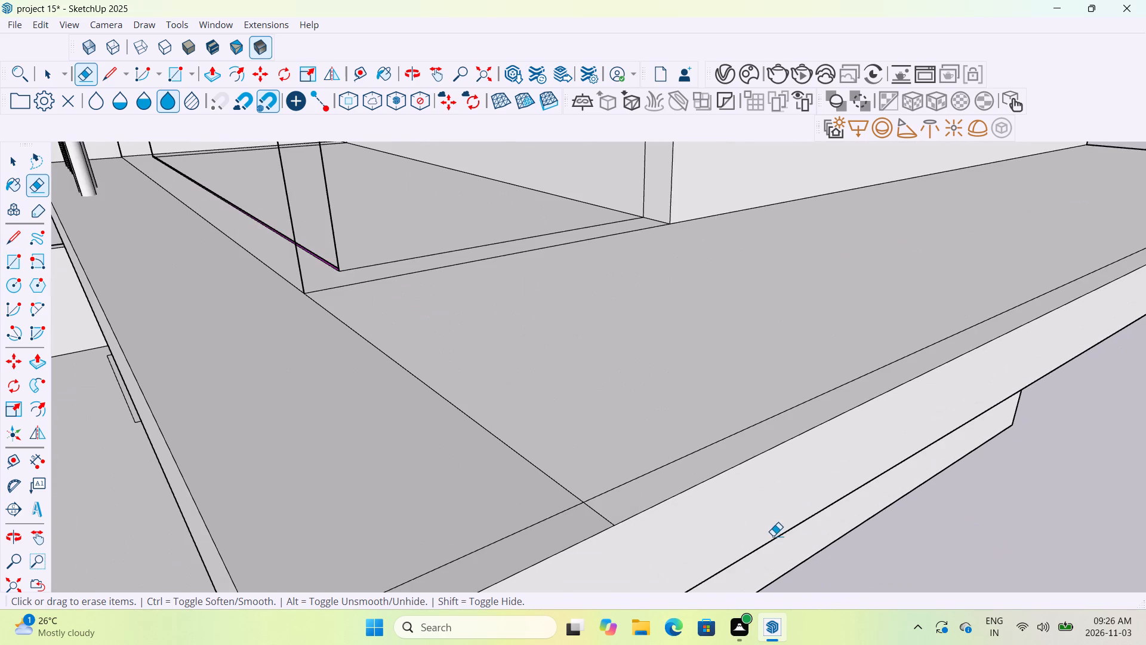
left_click_drag(588, 523, 600, 511)
Push/Pull the narrow strip upward into a thin side parapet rising slightly above the lower handrail.
left_click(212, 66)
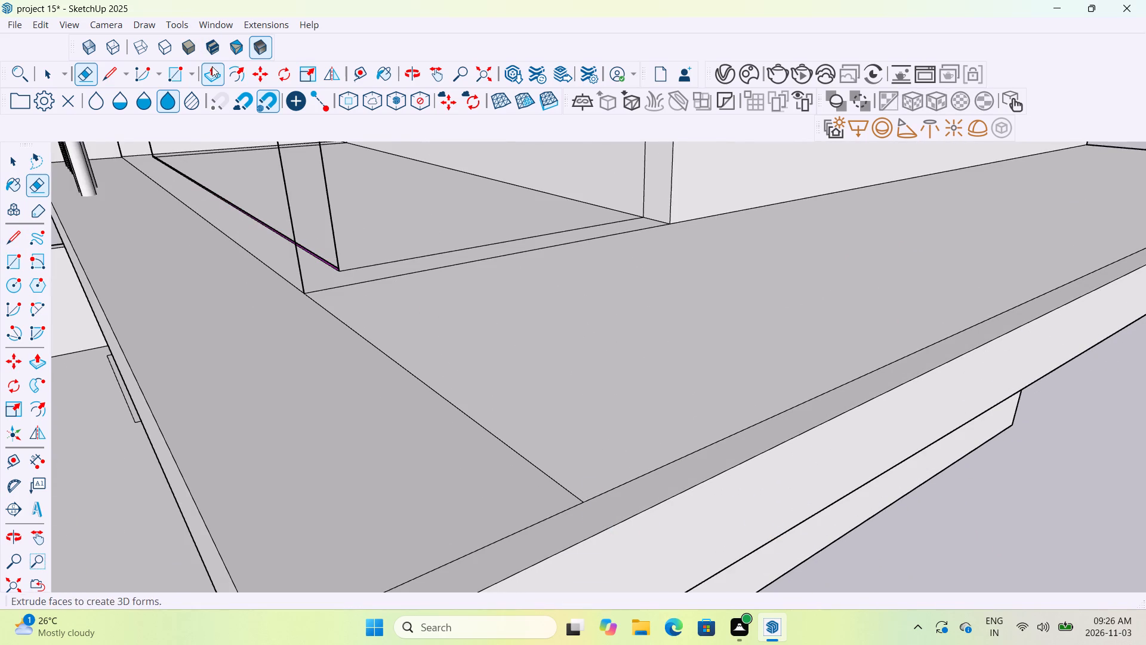
left_click(676, 478)
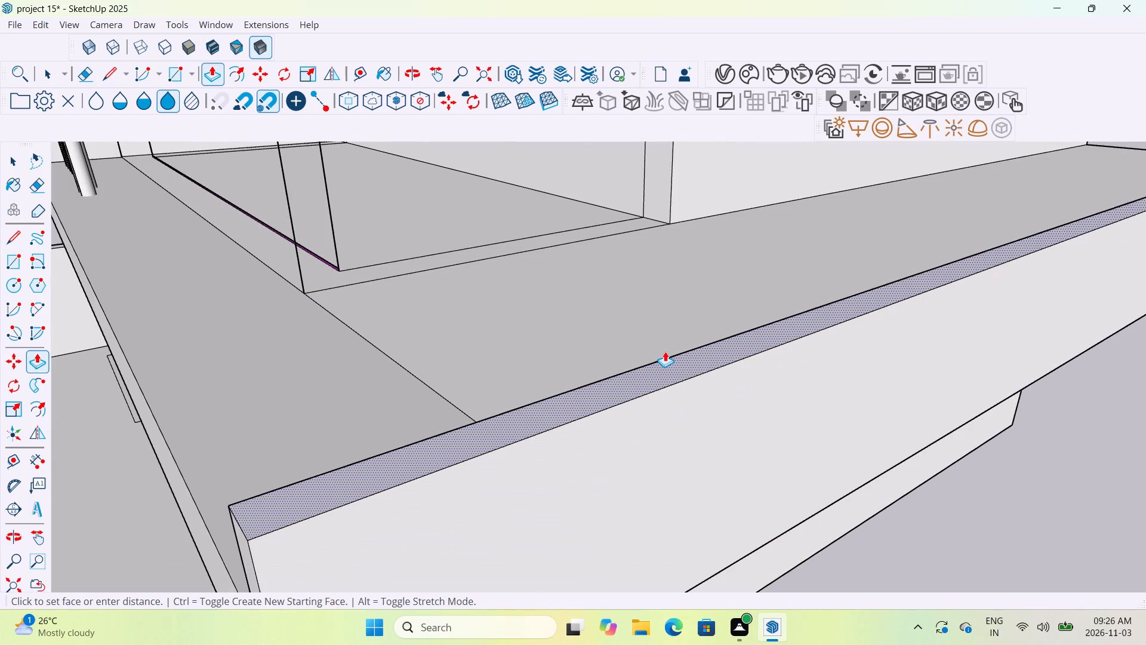
middle_click_drag(666, 352, 815, 333)
scroll(815, 333, "down", 7)
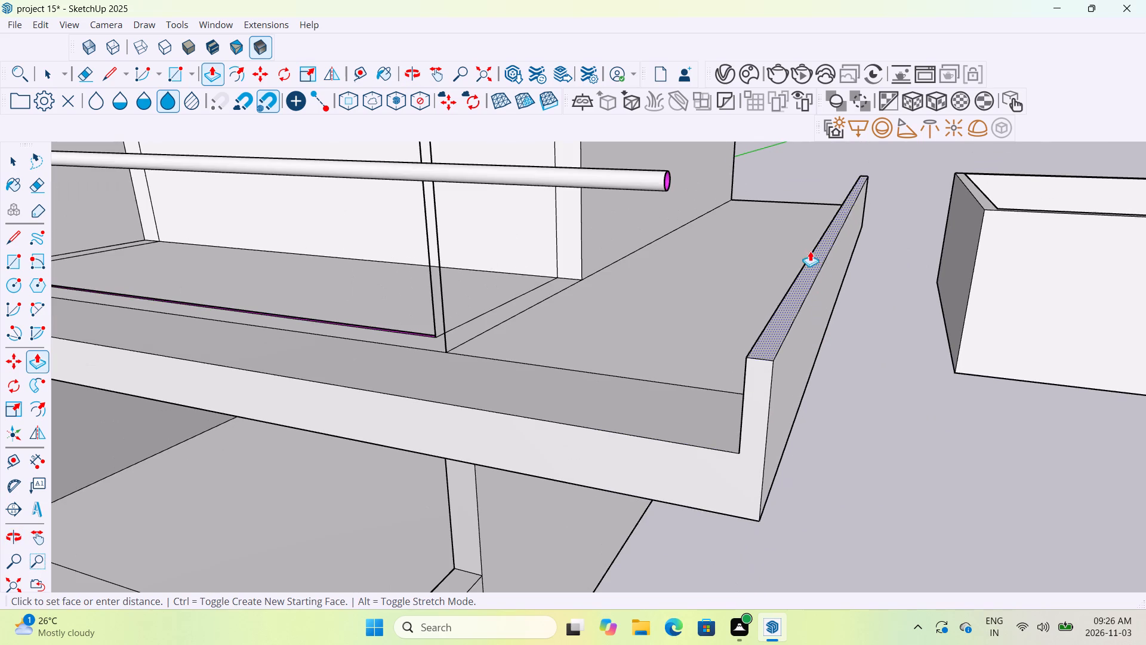
middle_click_drag(800, 193, 894, 163)
scroll(894, 163, "down", 4)
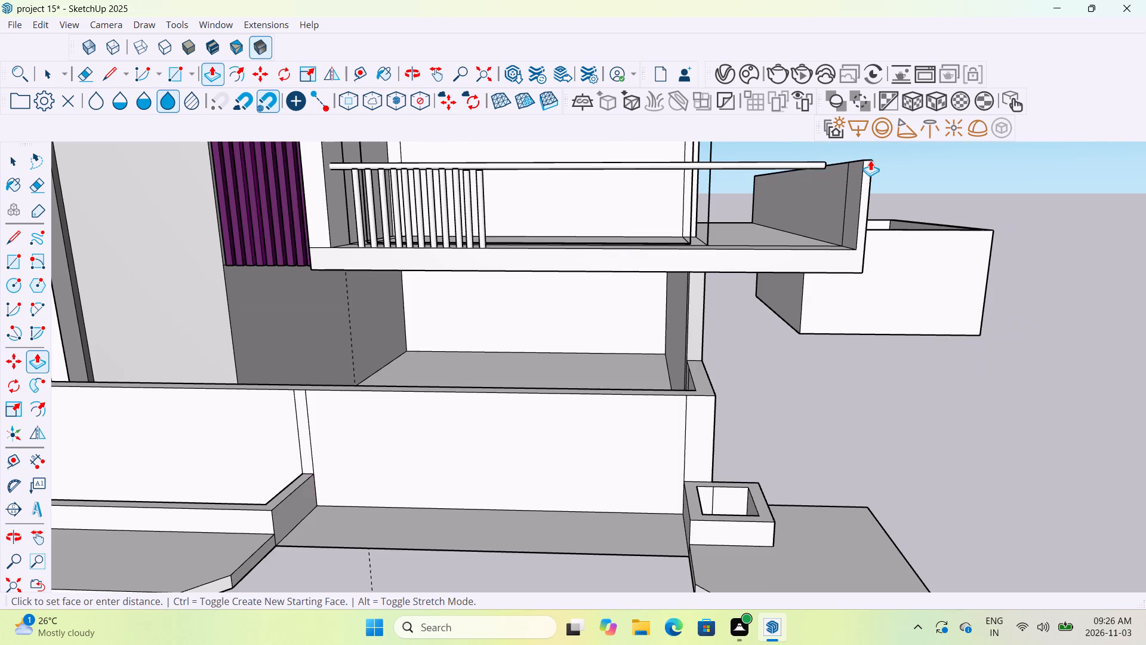
left_click(870, 149)
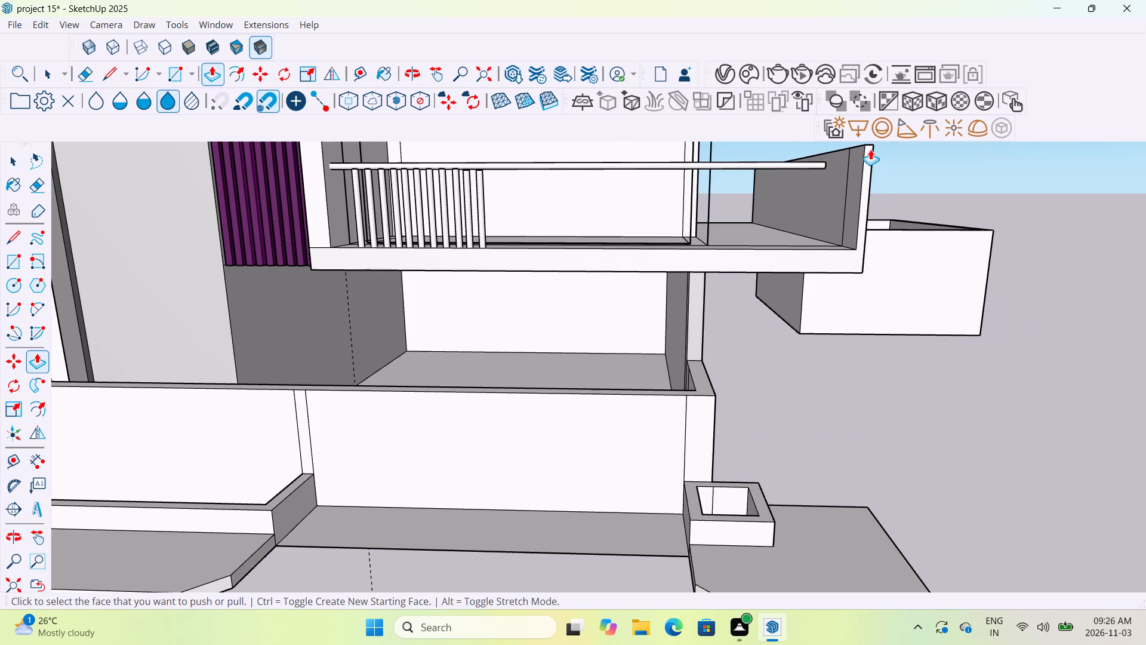
Delete the surface of the handrail that runs above the lower ledge's balusters.
middle_click_drag(979, 311, 935, 352)
scroll(935, 352, "down", 6)
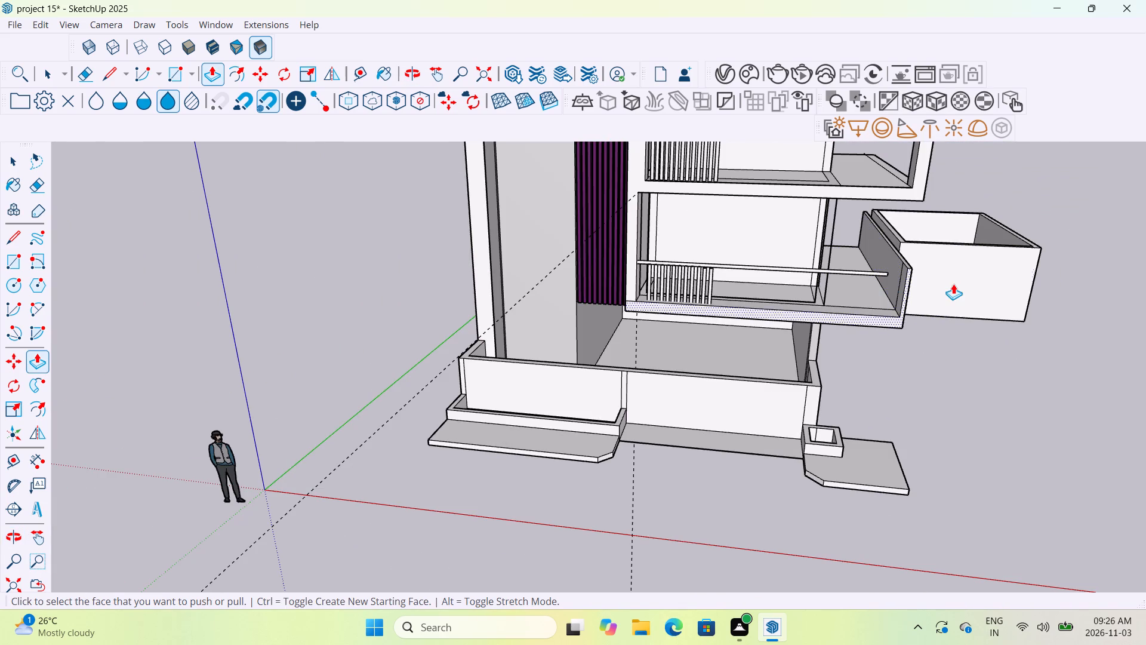
middle_click_drag(953, 284, 926, 284)
scroll(923, 286, "up", 6)
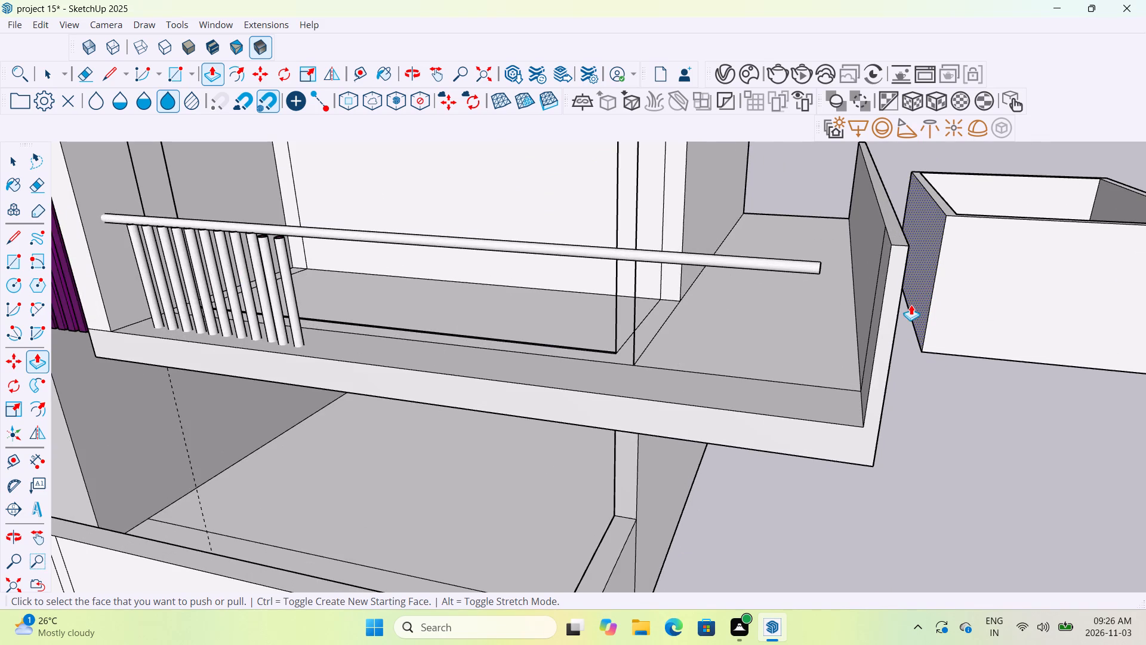
scroll(911, 305, "up", 4)
scroll(911, 305, "down", 5)
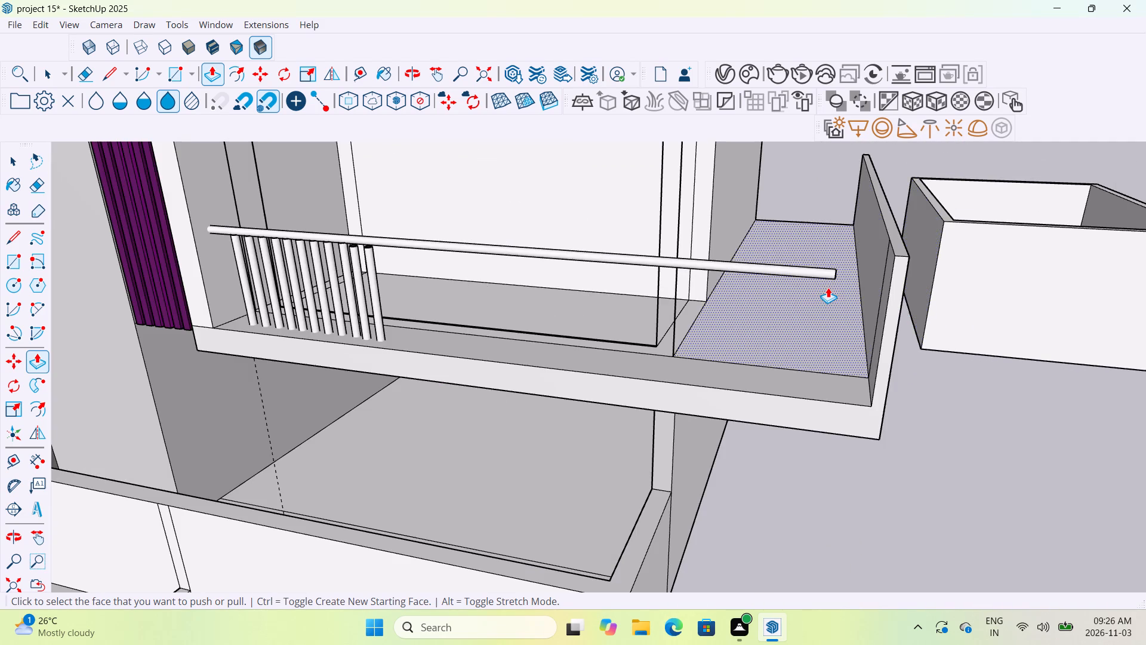
scroll(828, 287, "up", 4)
middle_click_drag(896, 288, 801, 315)
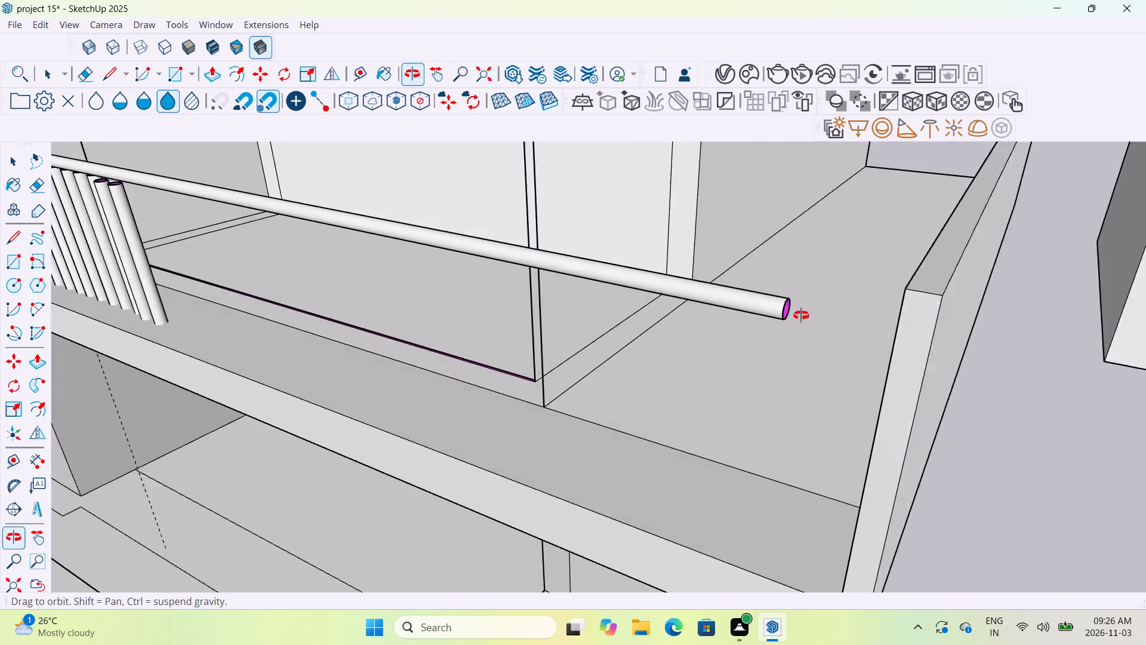
middle_click_drag(801, 315, 772, 320)
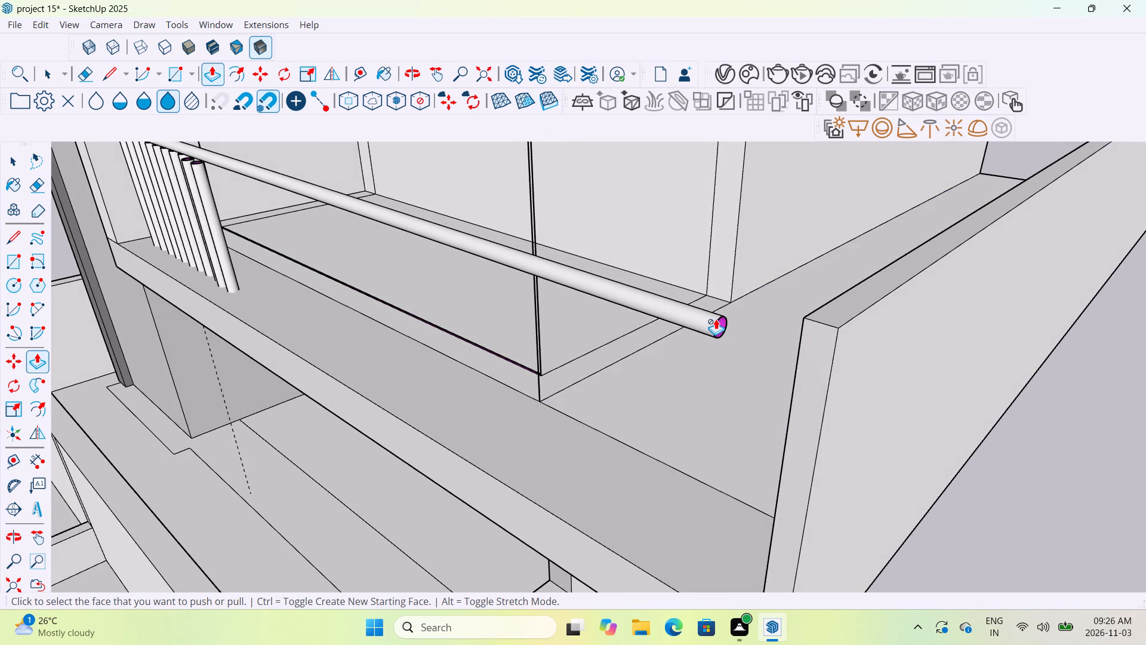
key("Escape")
key("Escape")
key("Escape")
key("Escape")
key("Escape")
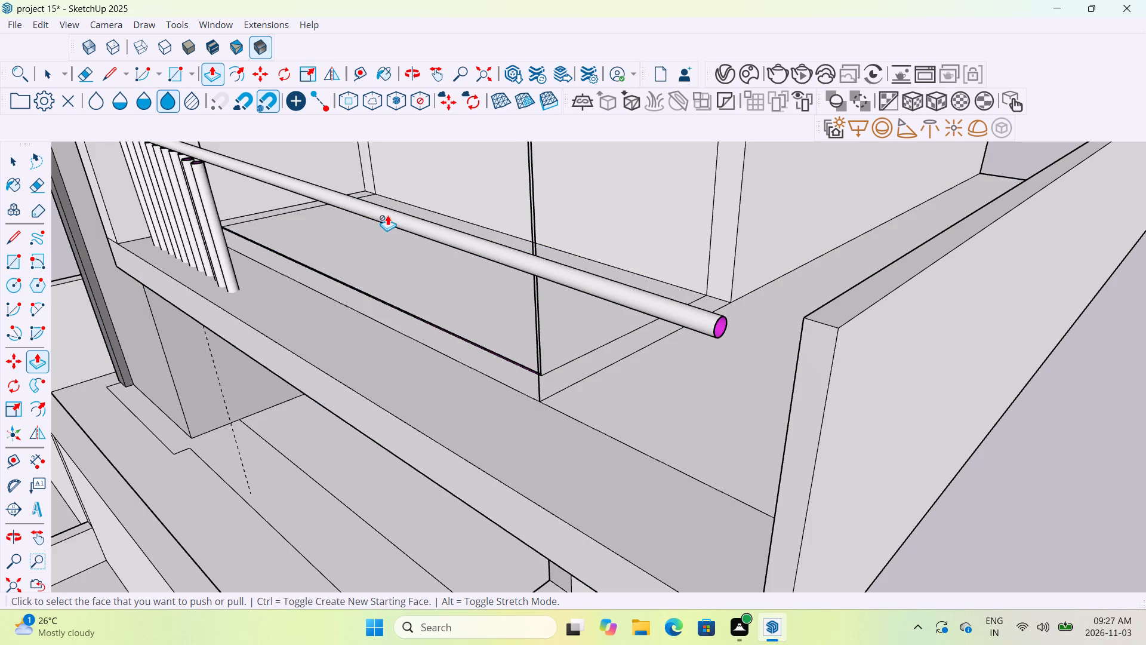
left_click(52, 74)
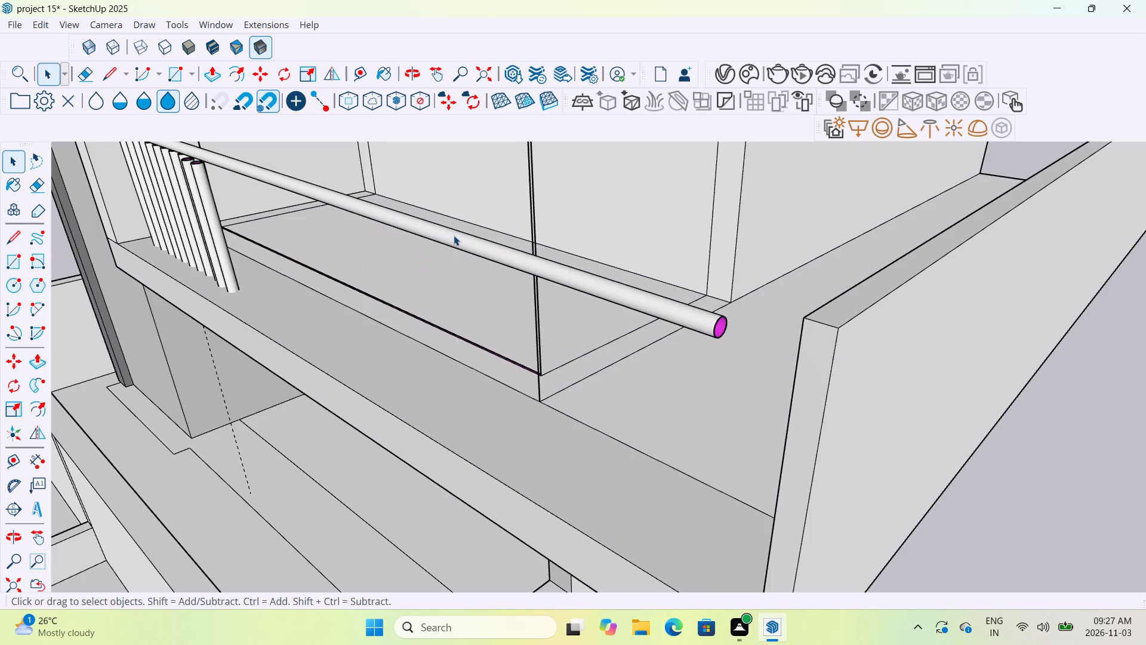
left_click(454, 236)
key("Delete")
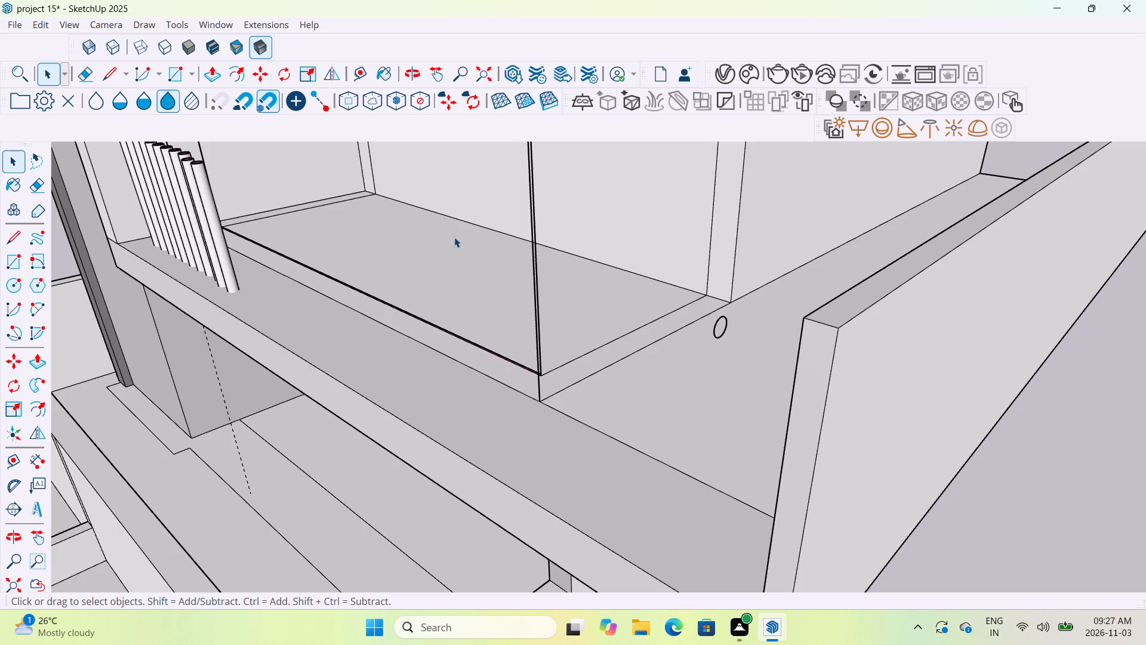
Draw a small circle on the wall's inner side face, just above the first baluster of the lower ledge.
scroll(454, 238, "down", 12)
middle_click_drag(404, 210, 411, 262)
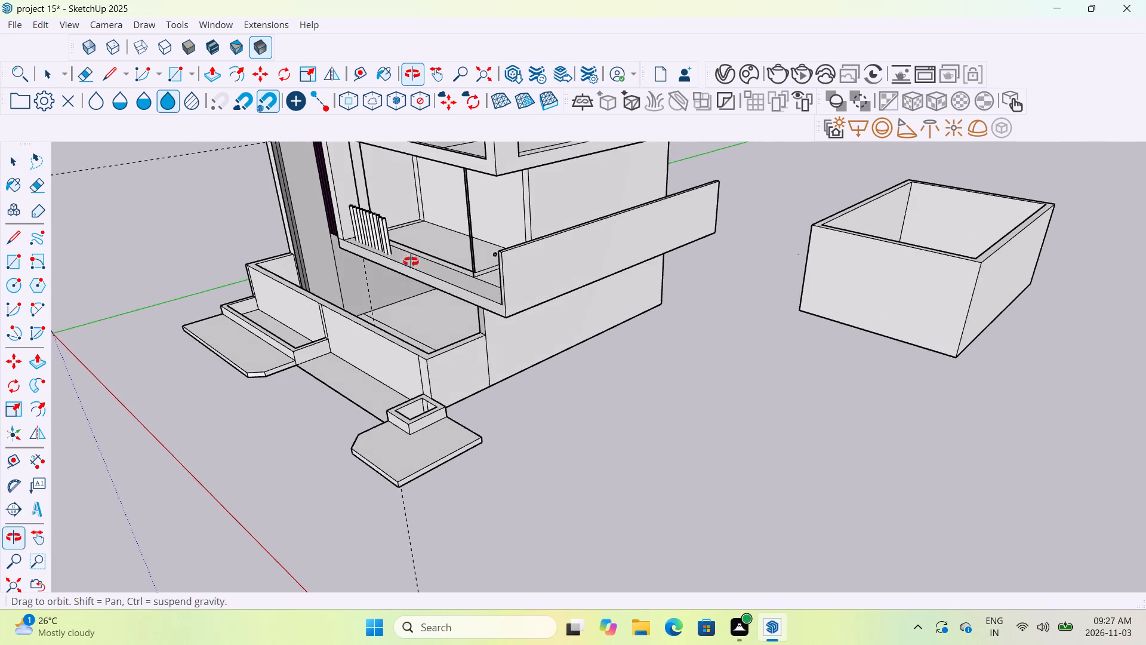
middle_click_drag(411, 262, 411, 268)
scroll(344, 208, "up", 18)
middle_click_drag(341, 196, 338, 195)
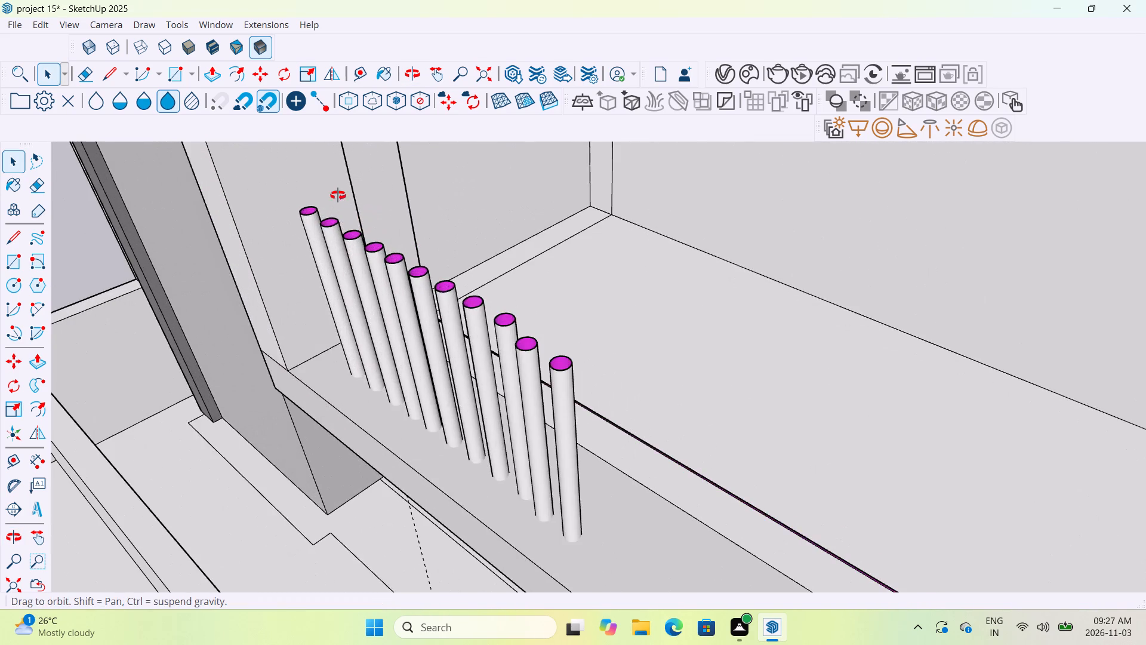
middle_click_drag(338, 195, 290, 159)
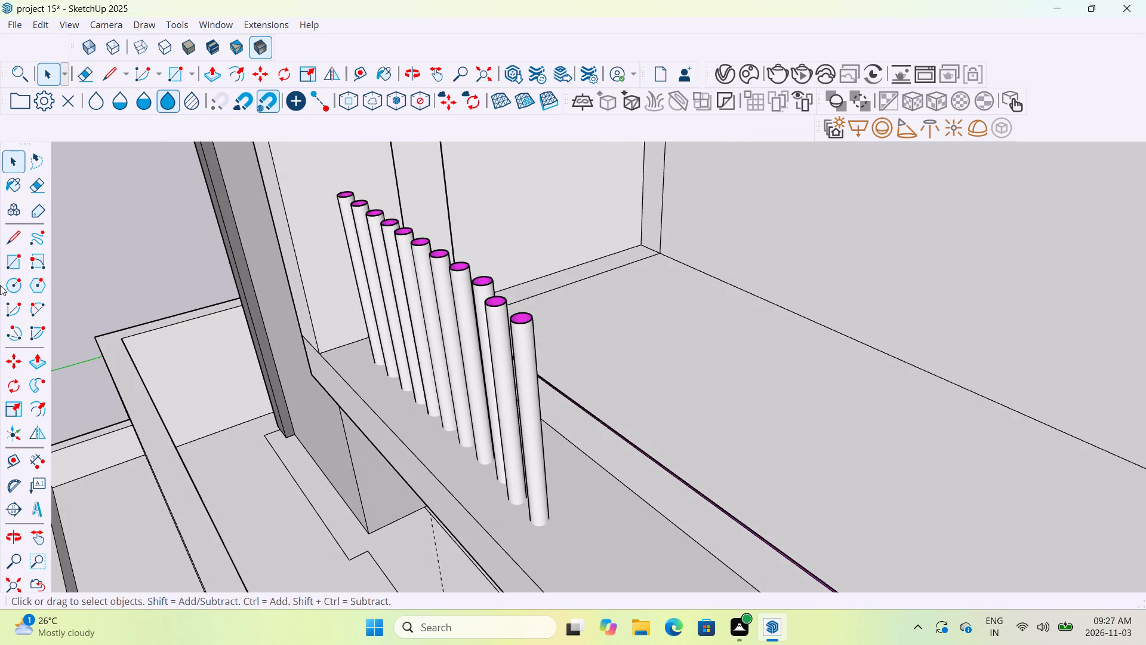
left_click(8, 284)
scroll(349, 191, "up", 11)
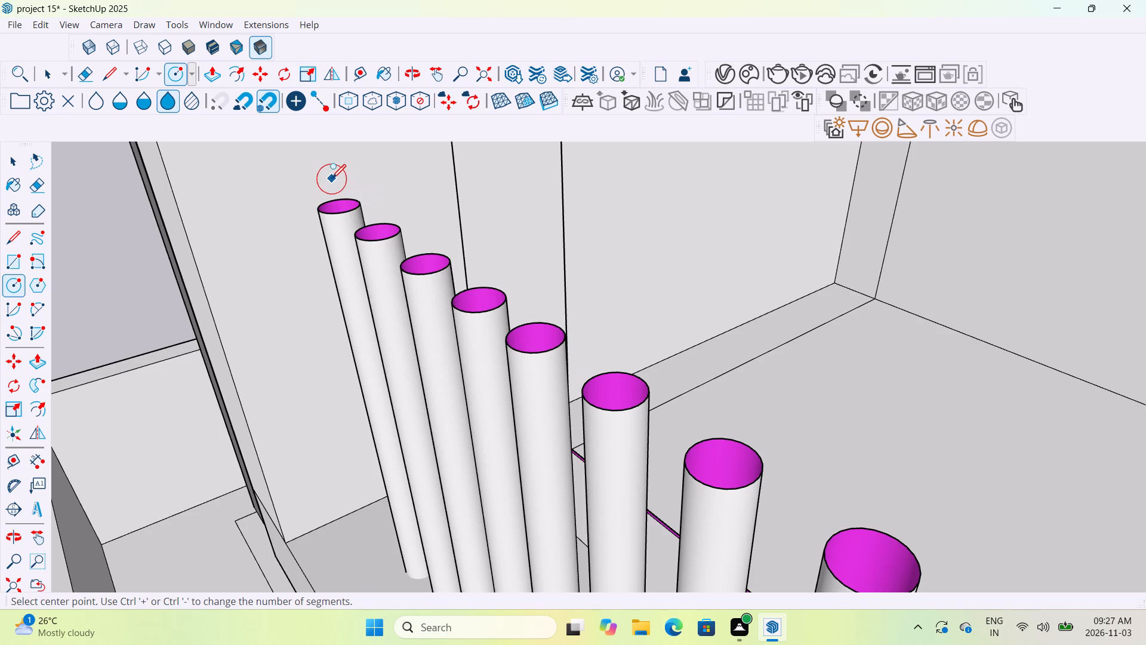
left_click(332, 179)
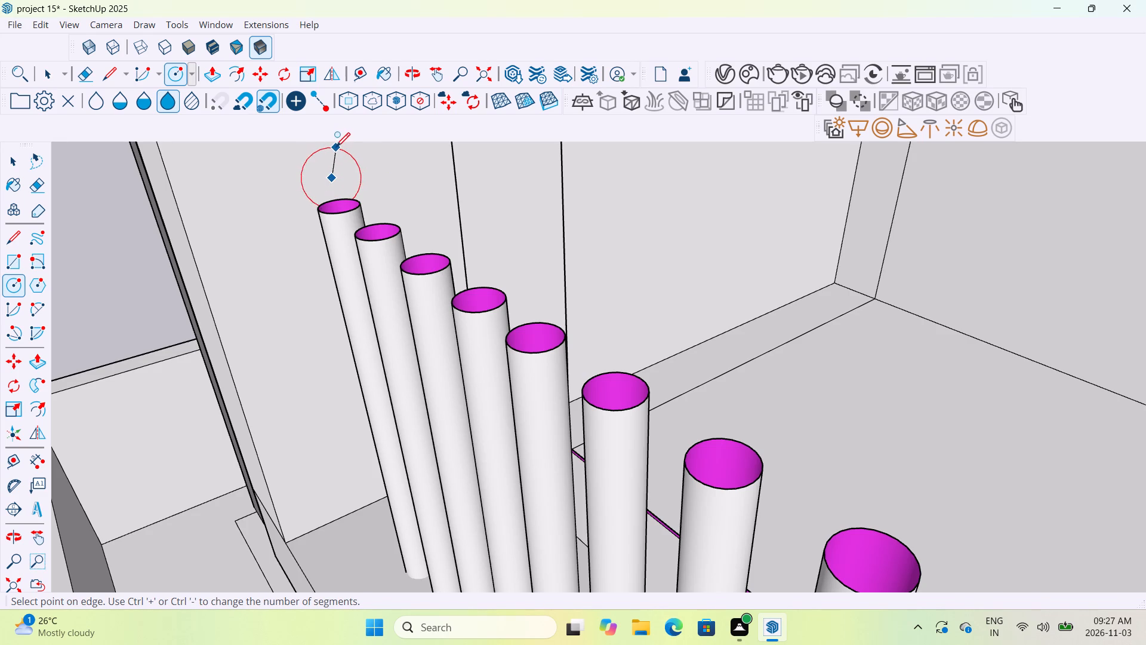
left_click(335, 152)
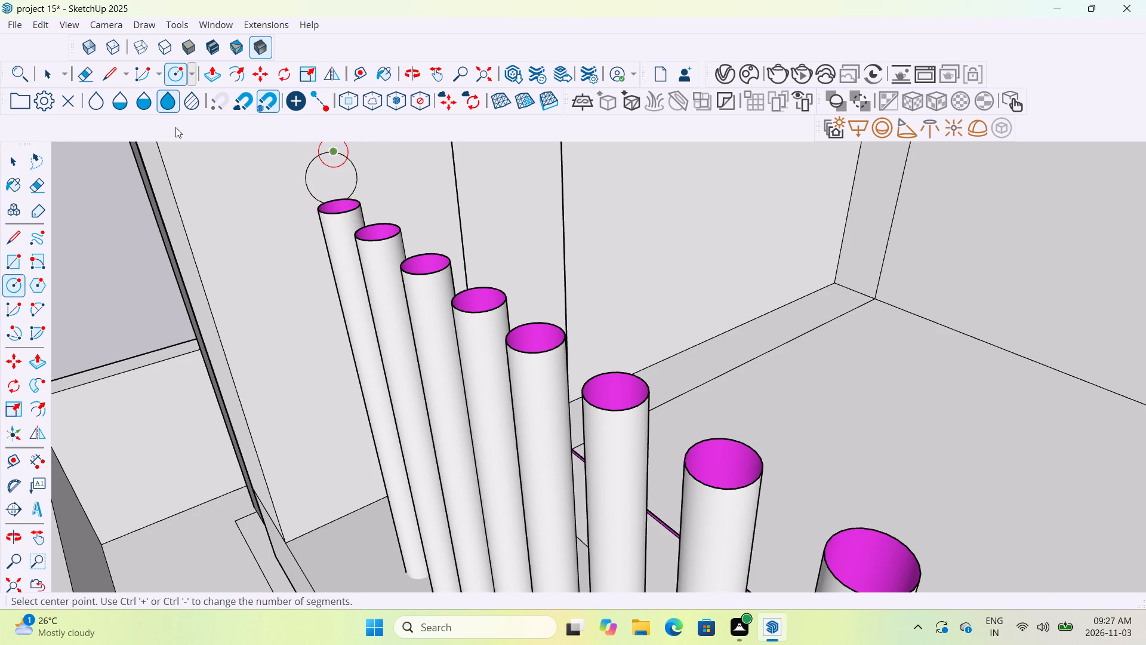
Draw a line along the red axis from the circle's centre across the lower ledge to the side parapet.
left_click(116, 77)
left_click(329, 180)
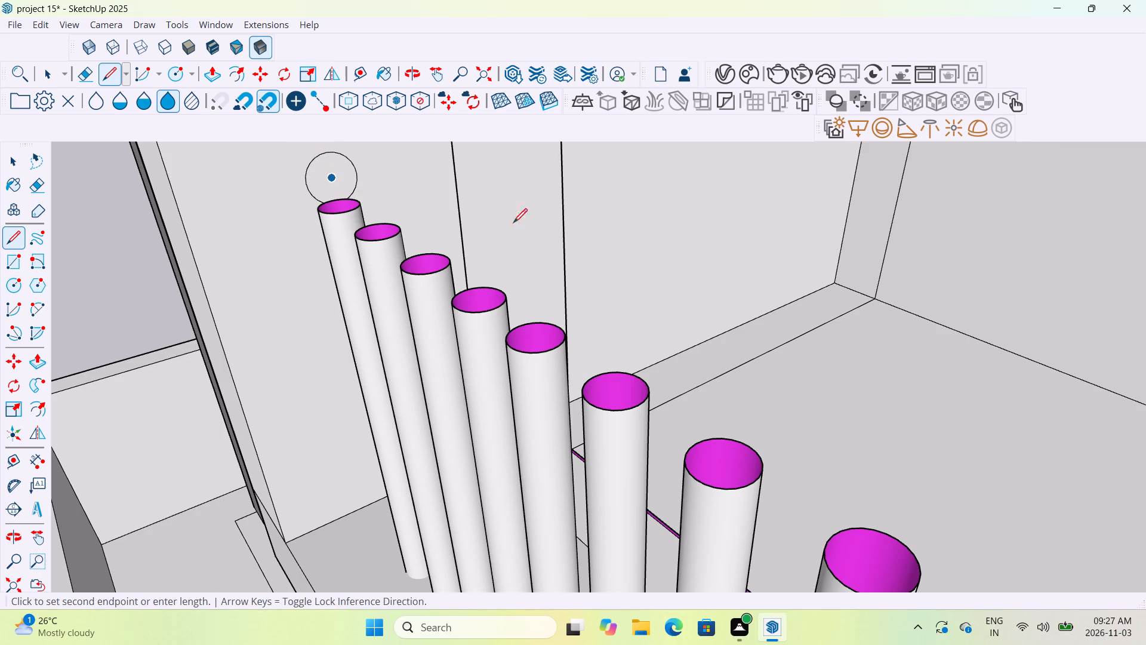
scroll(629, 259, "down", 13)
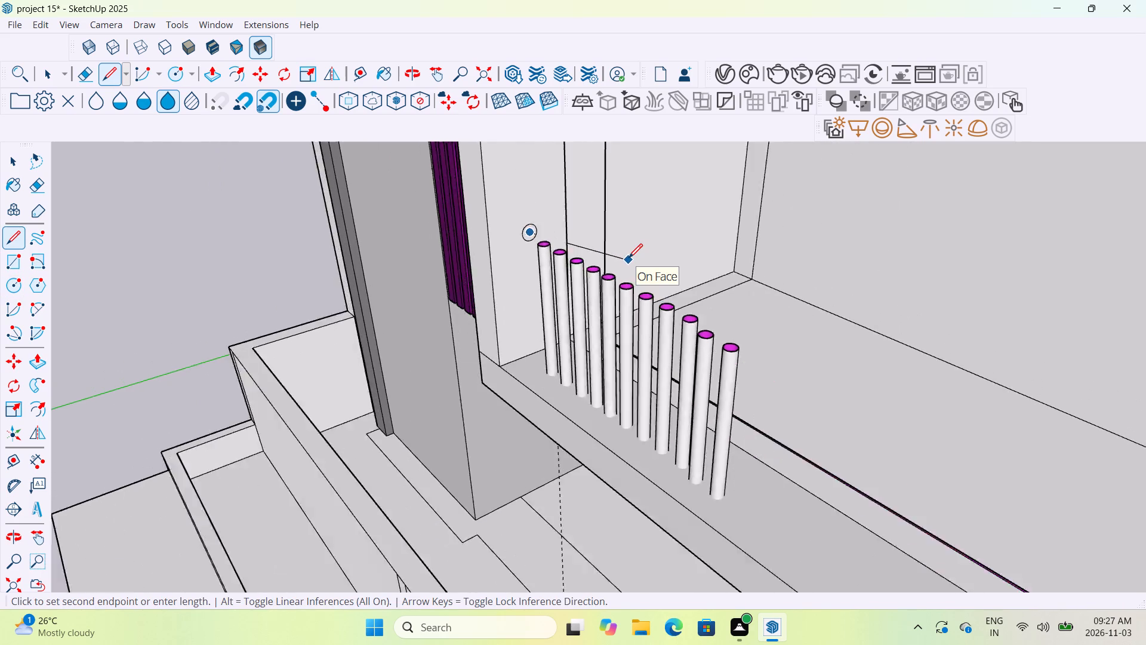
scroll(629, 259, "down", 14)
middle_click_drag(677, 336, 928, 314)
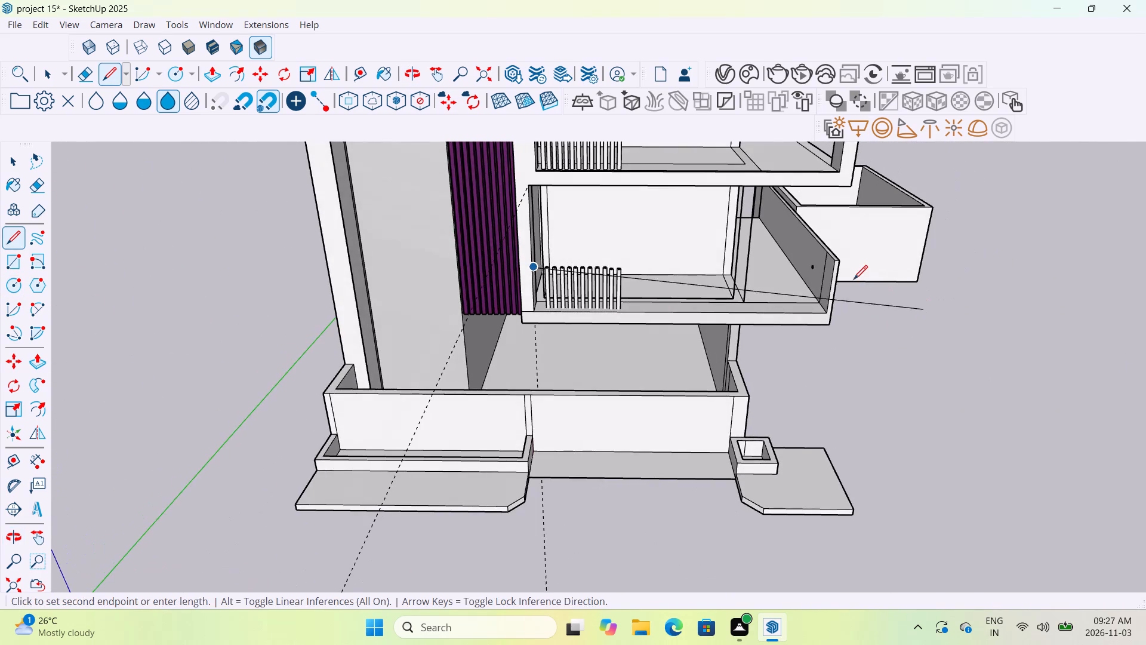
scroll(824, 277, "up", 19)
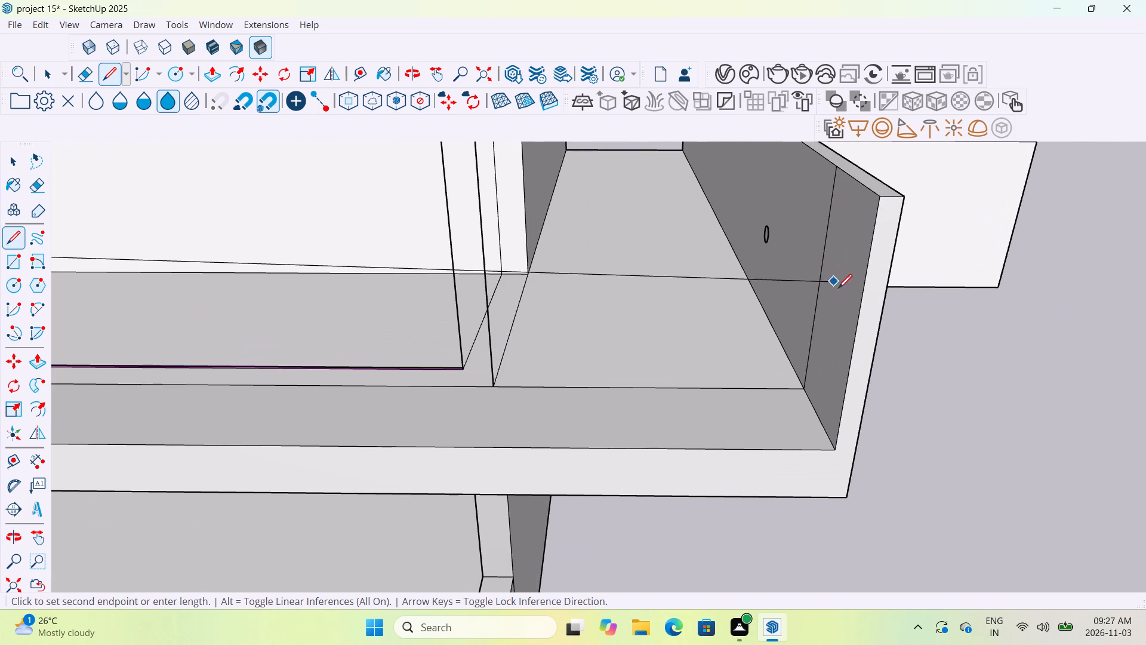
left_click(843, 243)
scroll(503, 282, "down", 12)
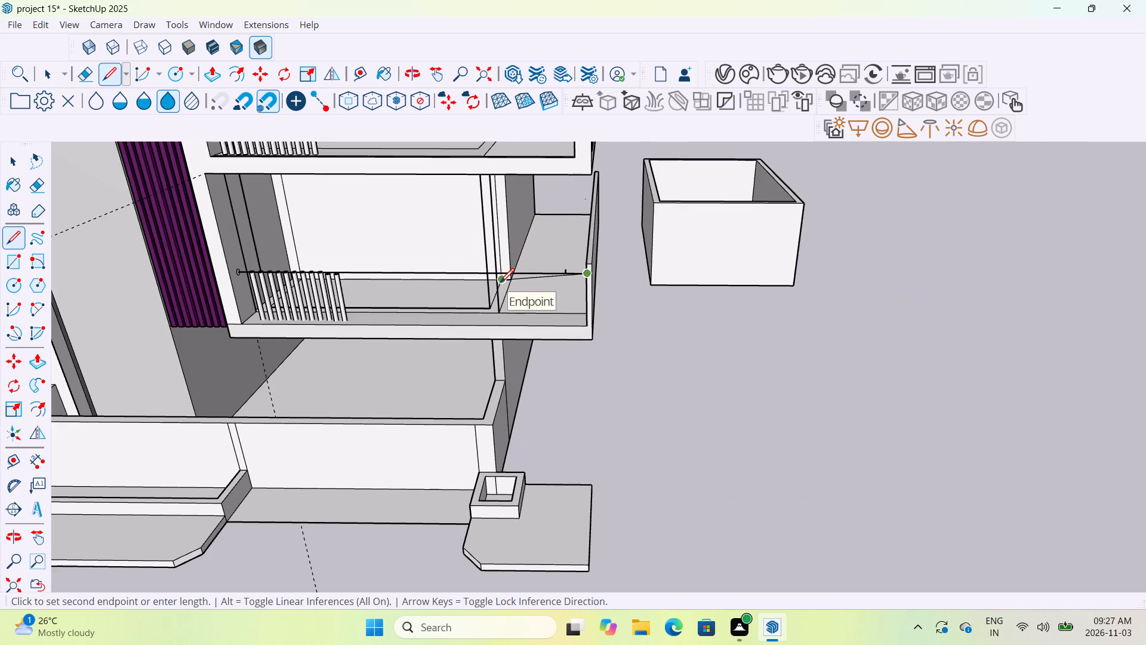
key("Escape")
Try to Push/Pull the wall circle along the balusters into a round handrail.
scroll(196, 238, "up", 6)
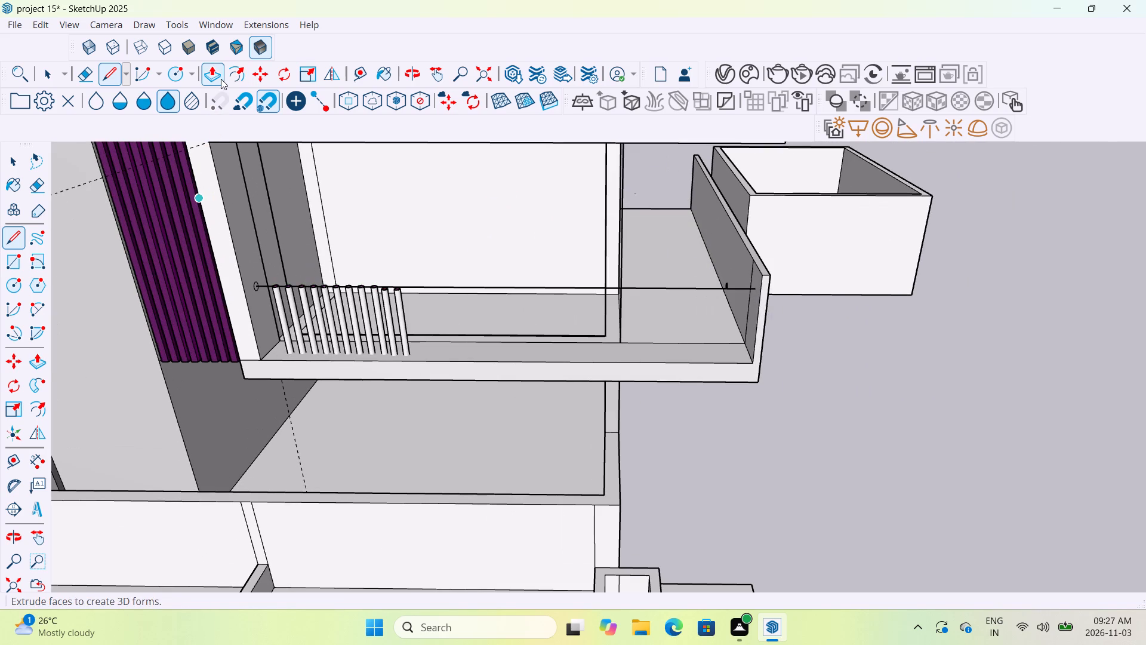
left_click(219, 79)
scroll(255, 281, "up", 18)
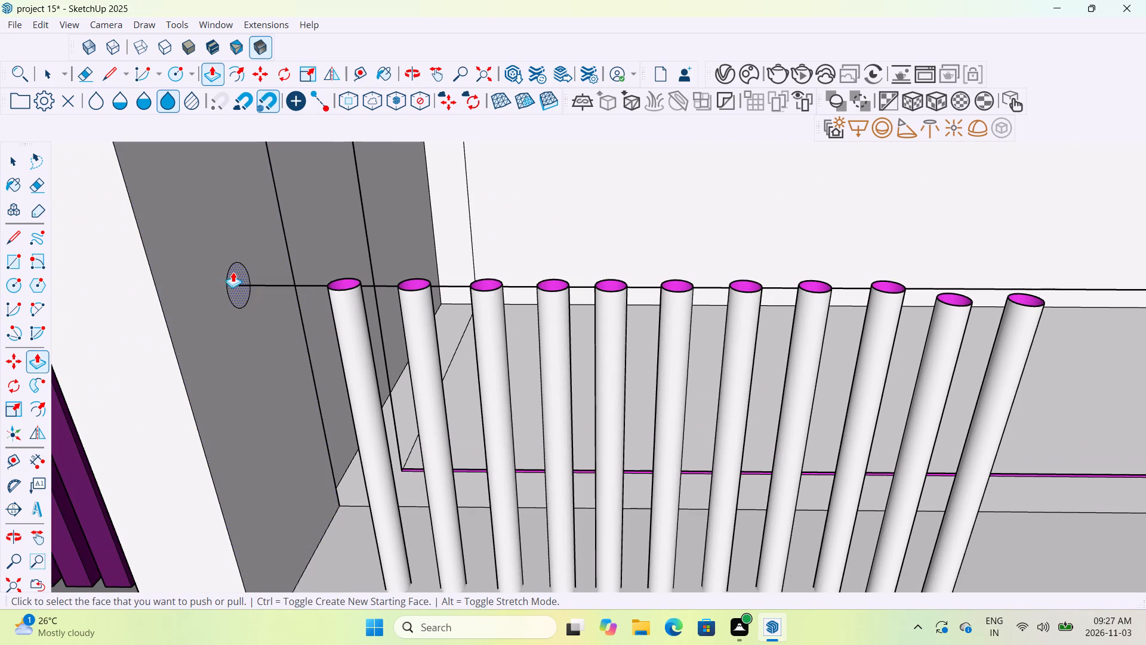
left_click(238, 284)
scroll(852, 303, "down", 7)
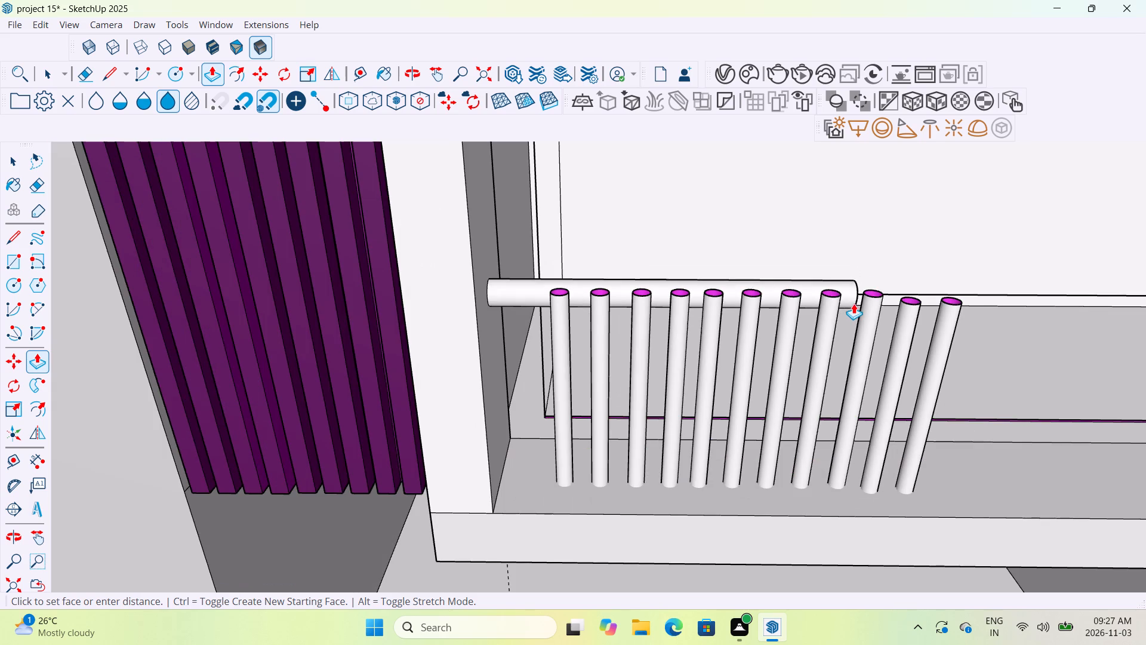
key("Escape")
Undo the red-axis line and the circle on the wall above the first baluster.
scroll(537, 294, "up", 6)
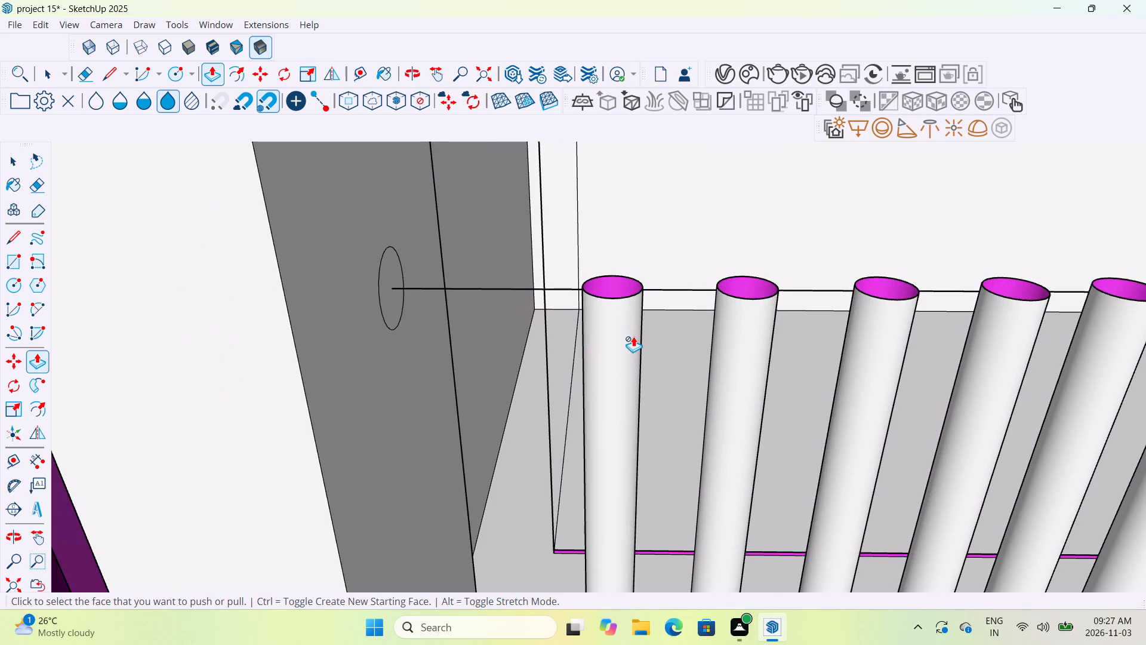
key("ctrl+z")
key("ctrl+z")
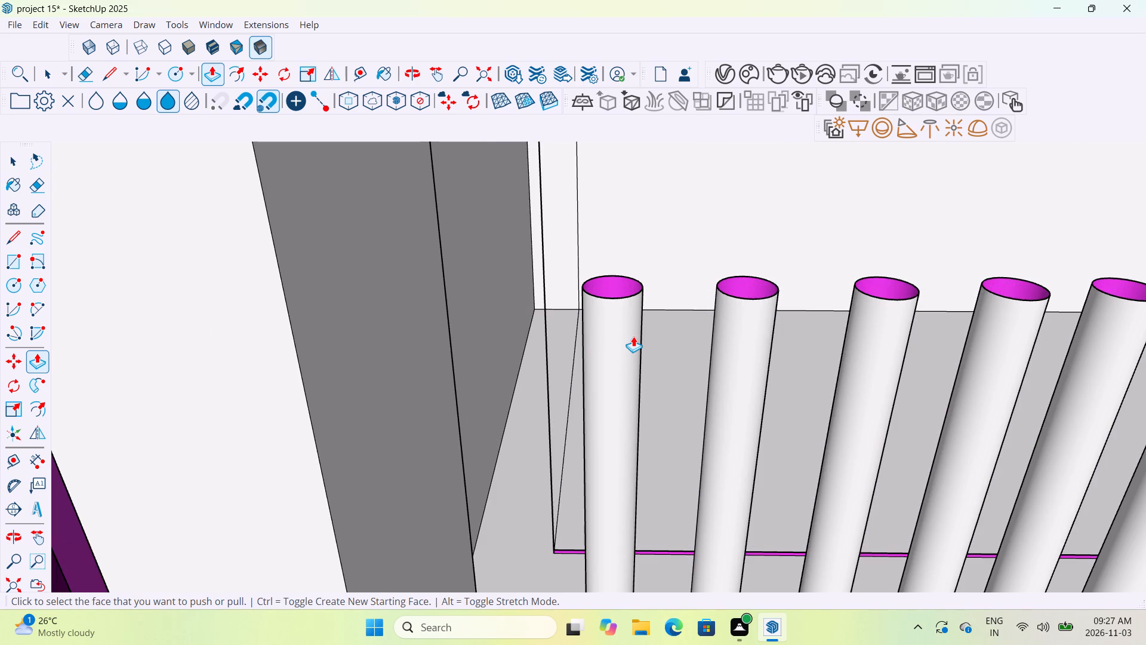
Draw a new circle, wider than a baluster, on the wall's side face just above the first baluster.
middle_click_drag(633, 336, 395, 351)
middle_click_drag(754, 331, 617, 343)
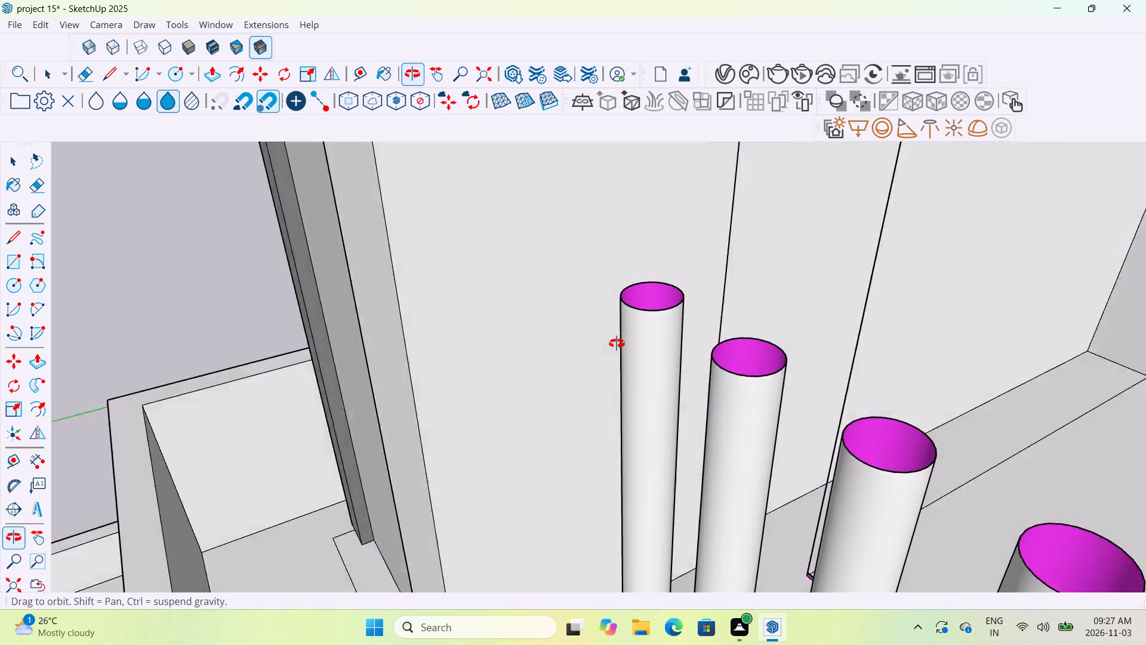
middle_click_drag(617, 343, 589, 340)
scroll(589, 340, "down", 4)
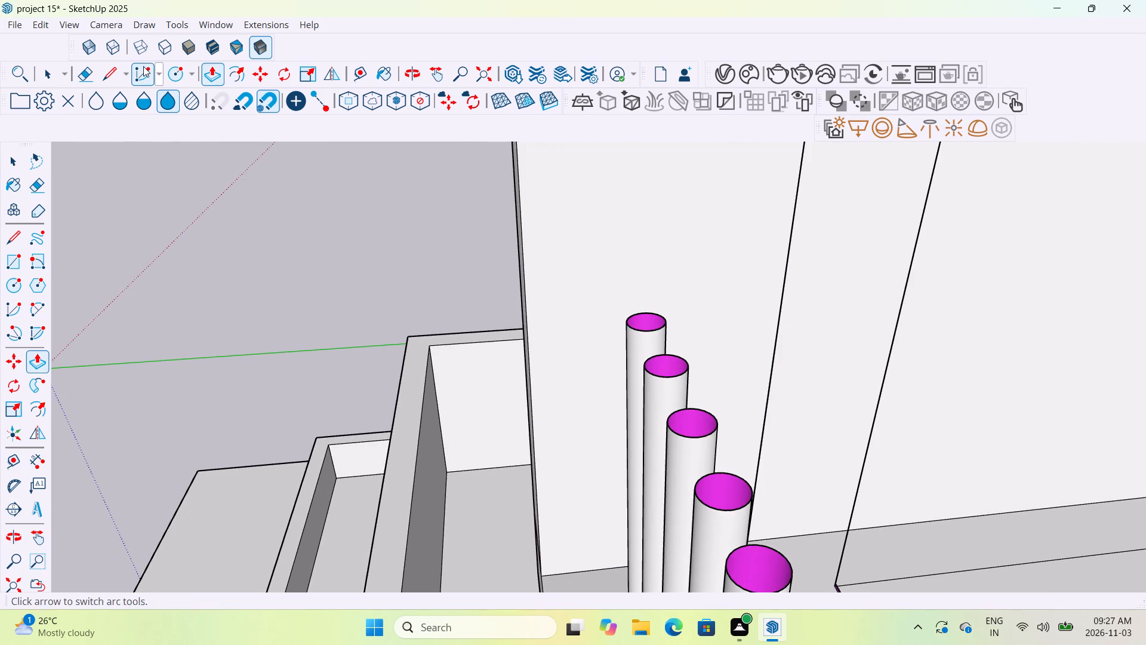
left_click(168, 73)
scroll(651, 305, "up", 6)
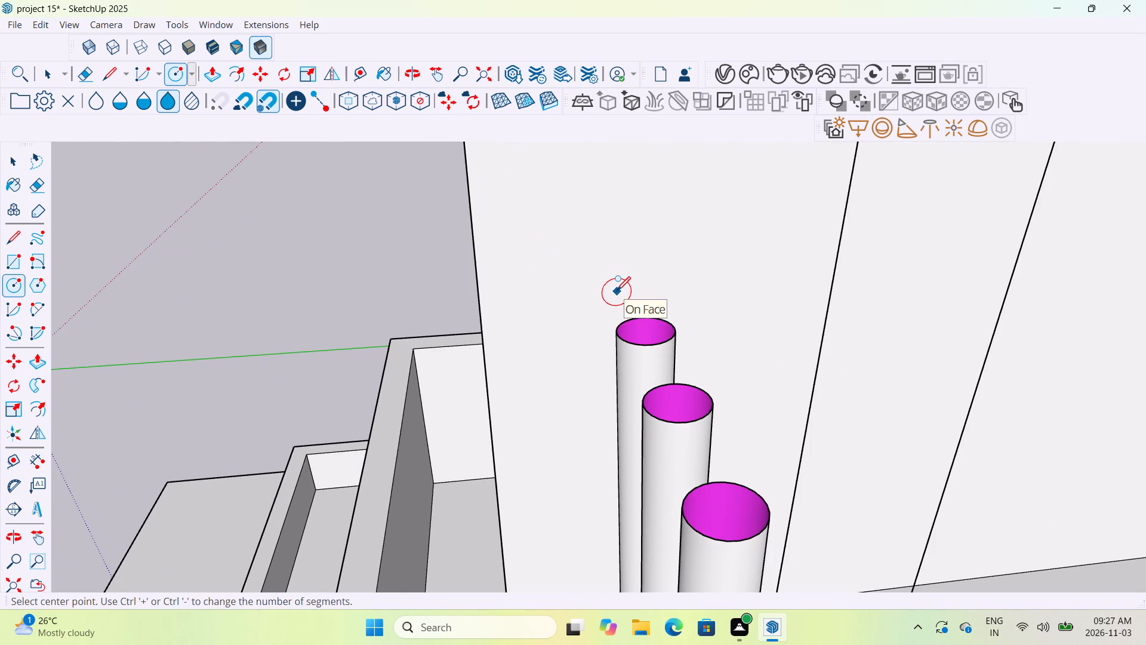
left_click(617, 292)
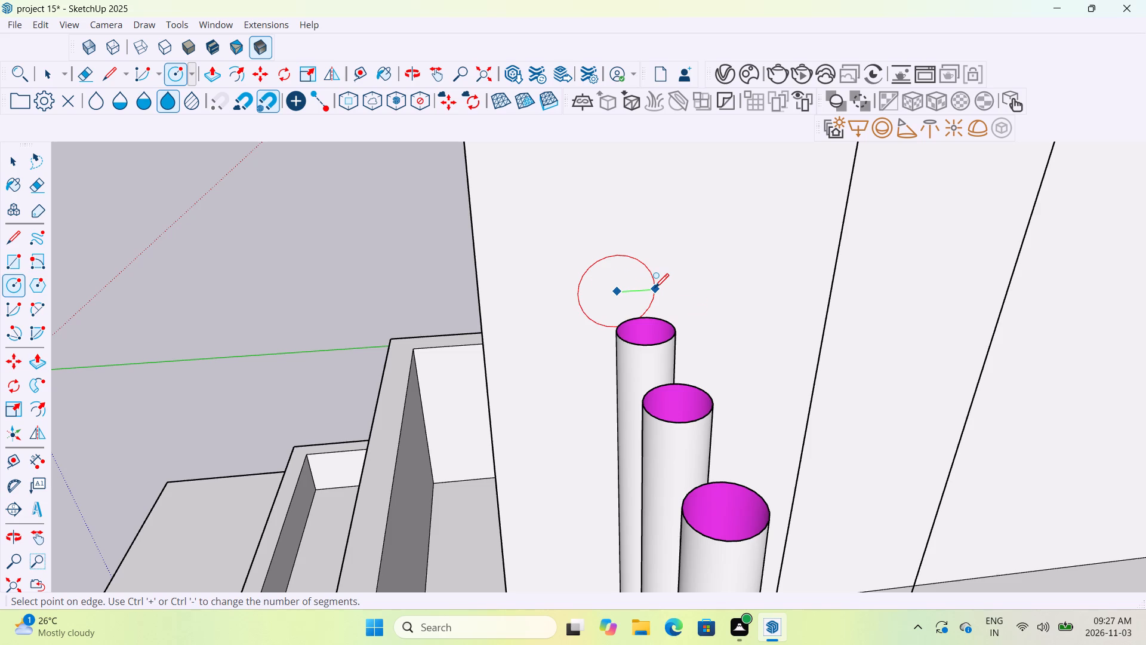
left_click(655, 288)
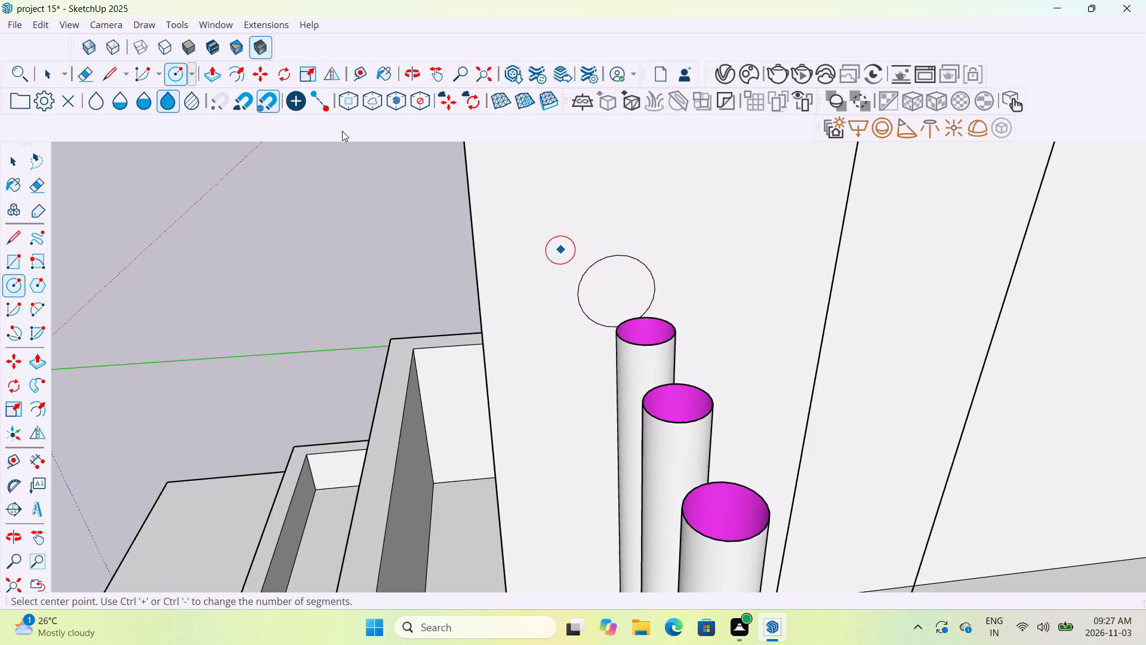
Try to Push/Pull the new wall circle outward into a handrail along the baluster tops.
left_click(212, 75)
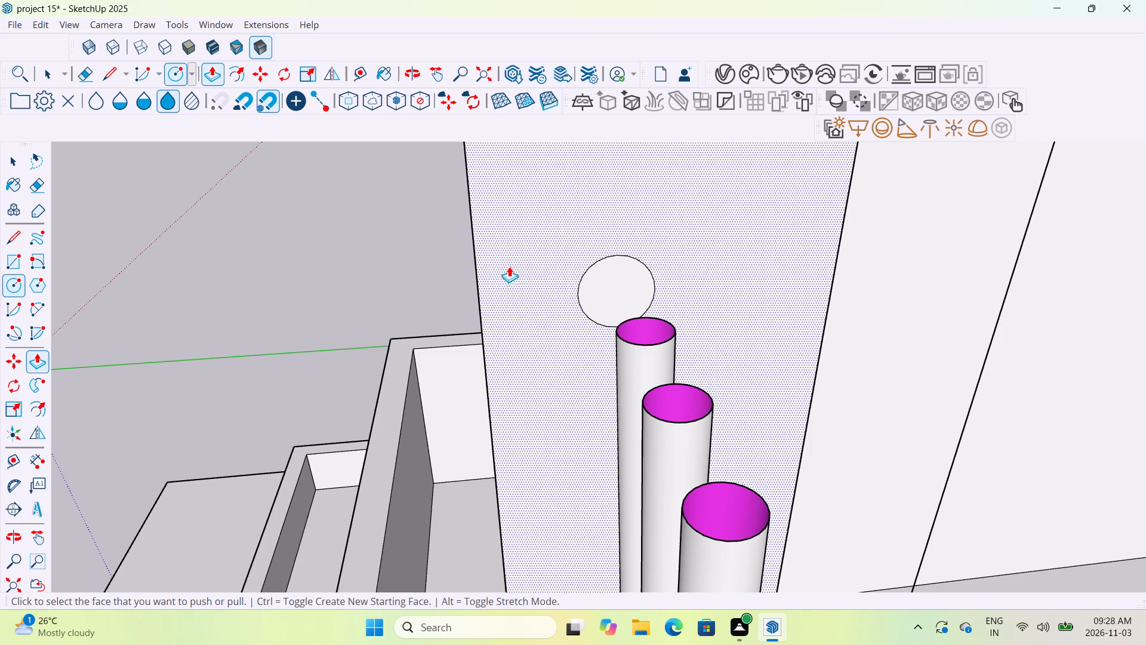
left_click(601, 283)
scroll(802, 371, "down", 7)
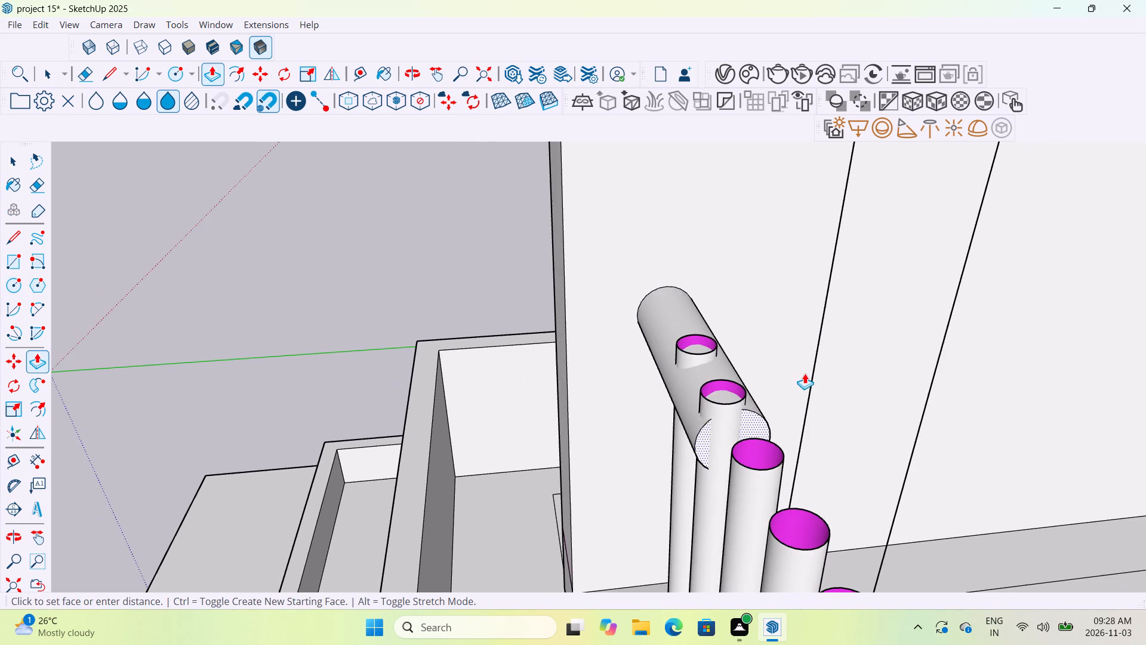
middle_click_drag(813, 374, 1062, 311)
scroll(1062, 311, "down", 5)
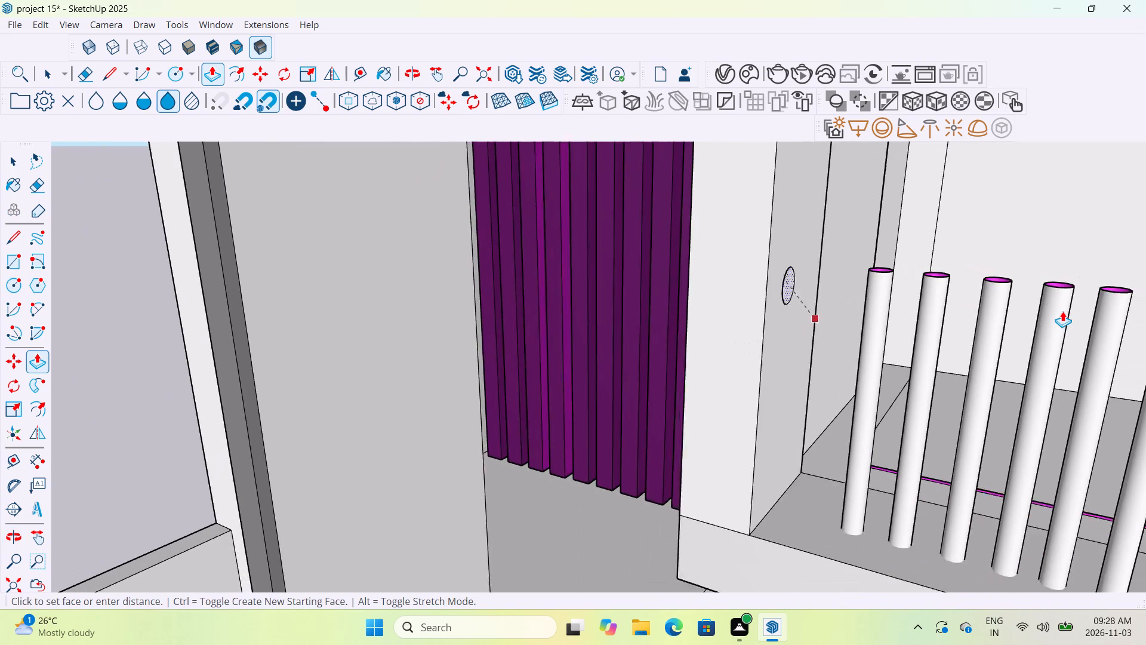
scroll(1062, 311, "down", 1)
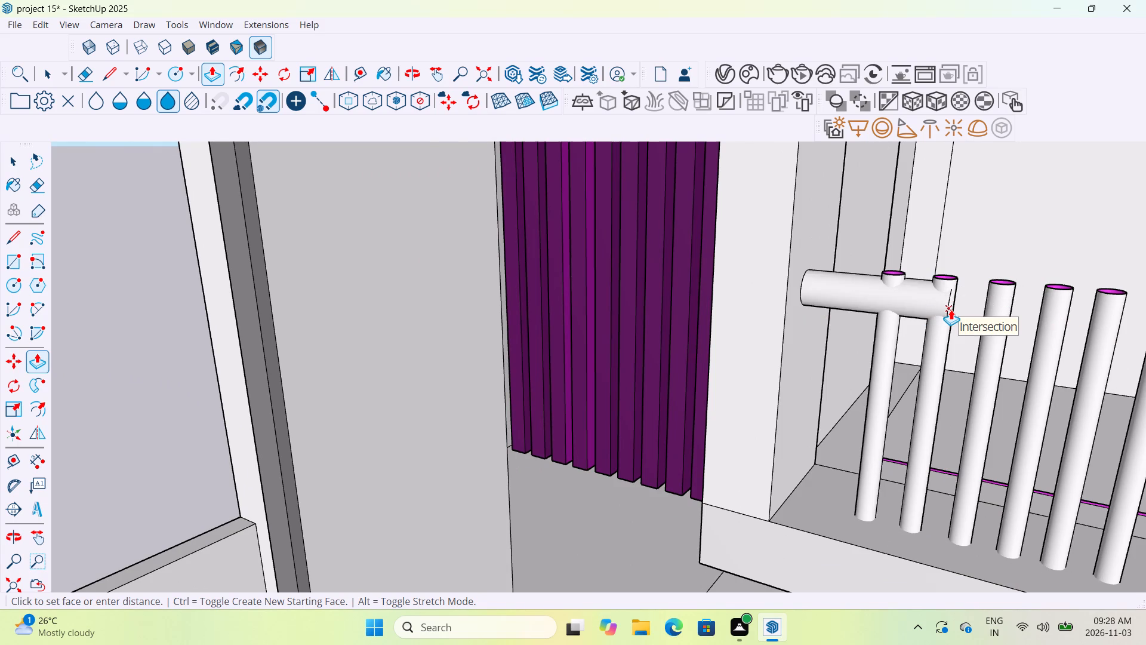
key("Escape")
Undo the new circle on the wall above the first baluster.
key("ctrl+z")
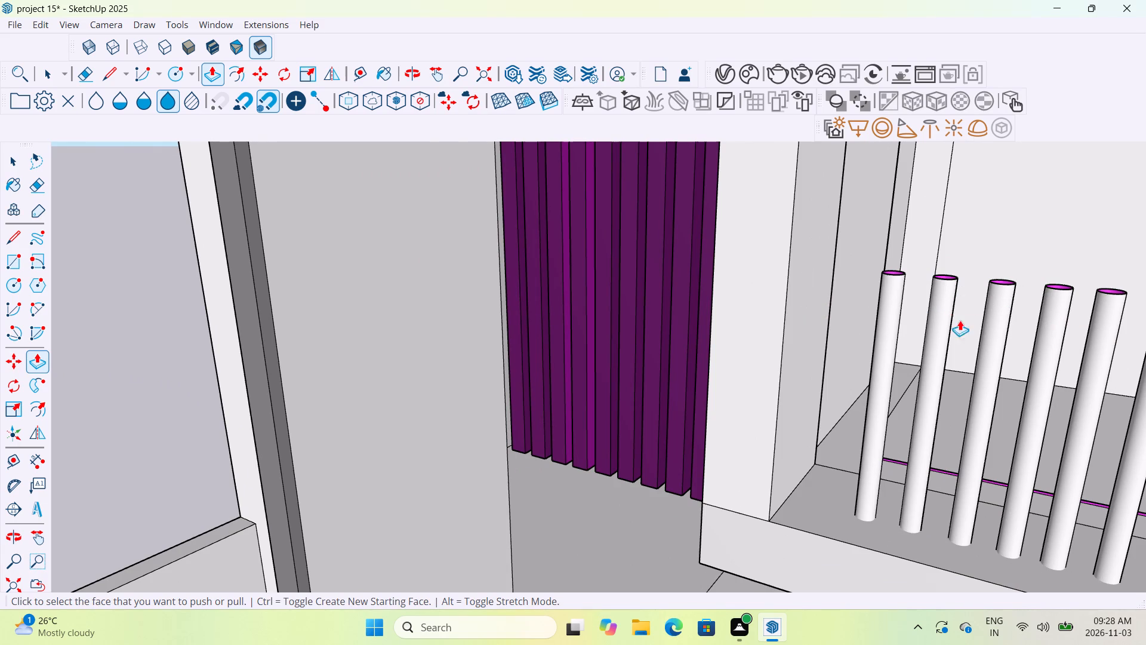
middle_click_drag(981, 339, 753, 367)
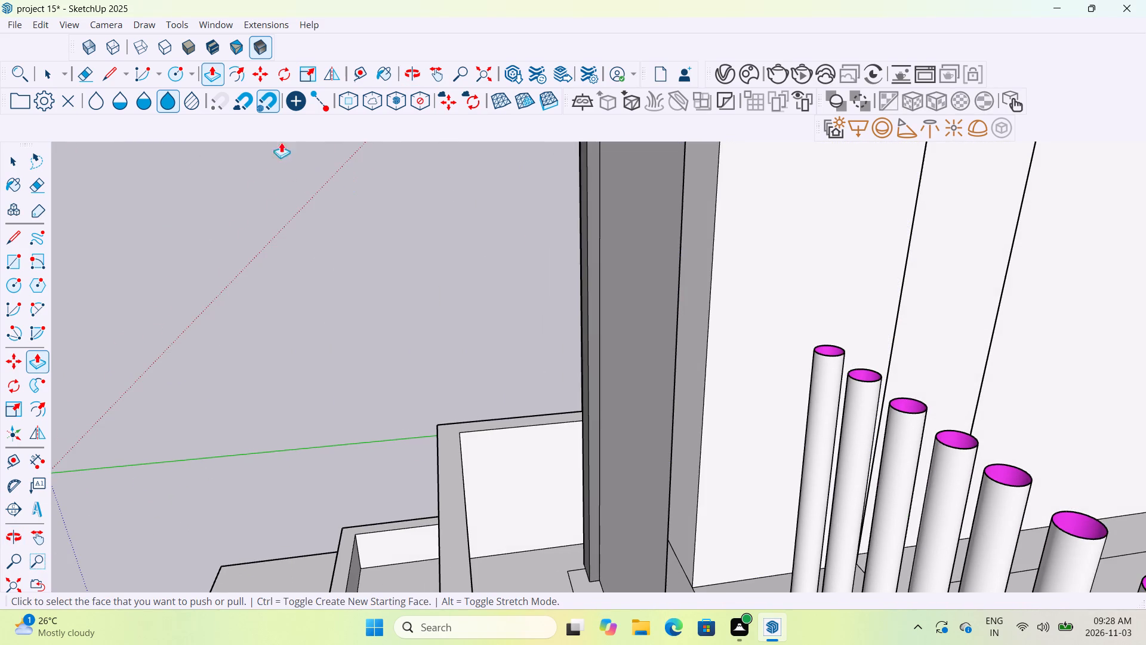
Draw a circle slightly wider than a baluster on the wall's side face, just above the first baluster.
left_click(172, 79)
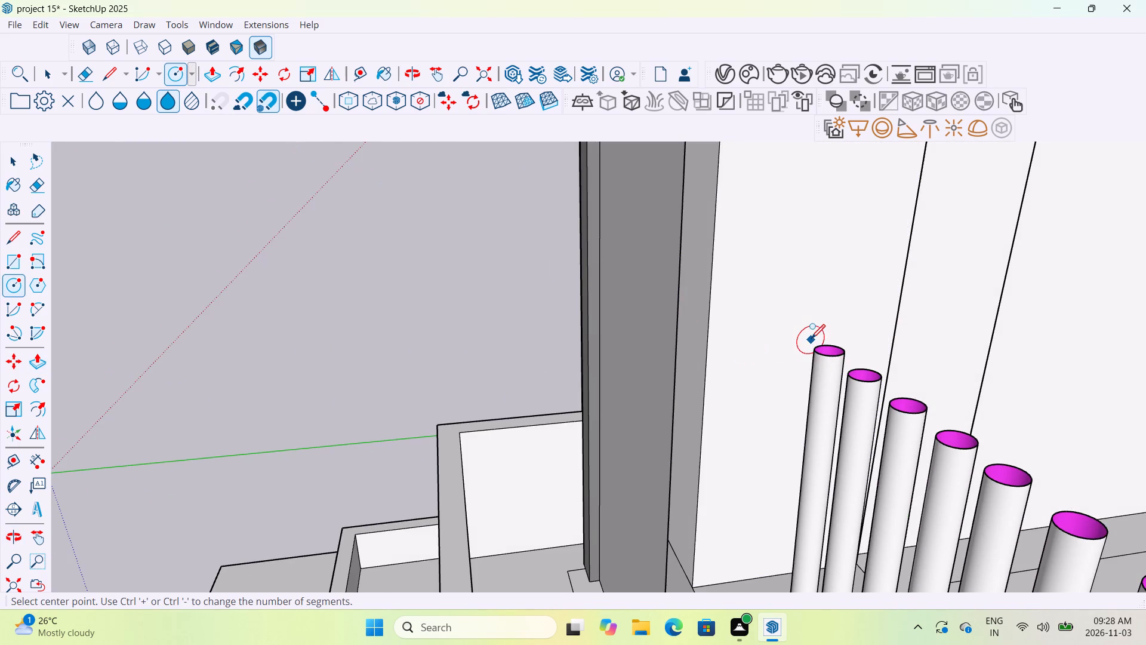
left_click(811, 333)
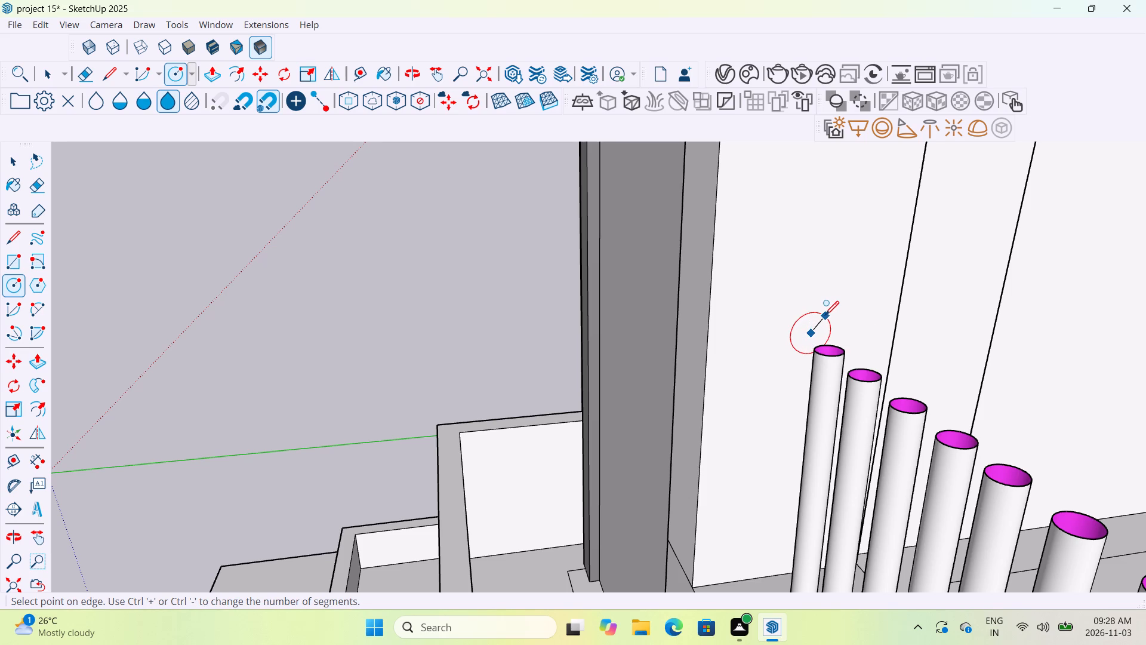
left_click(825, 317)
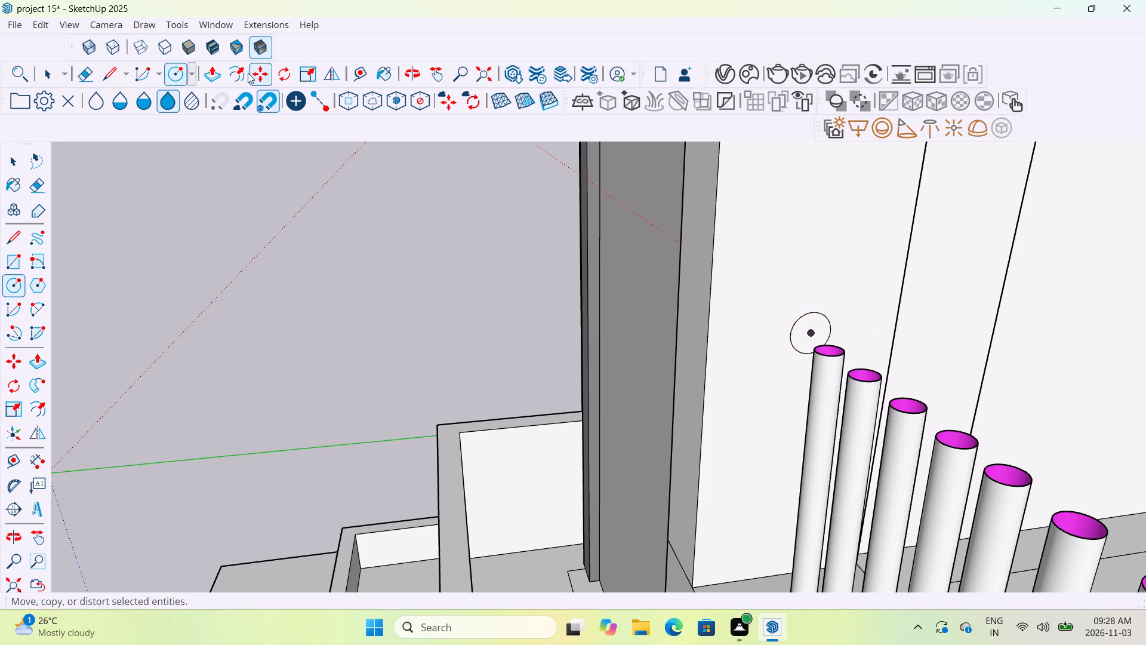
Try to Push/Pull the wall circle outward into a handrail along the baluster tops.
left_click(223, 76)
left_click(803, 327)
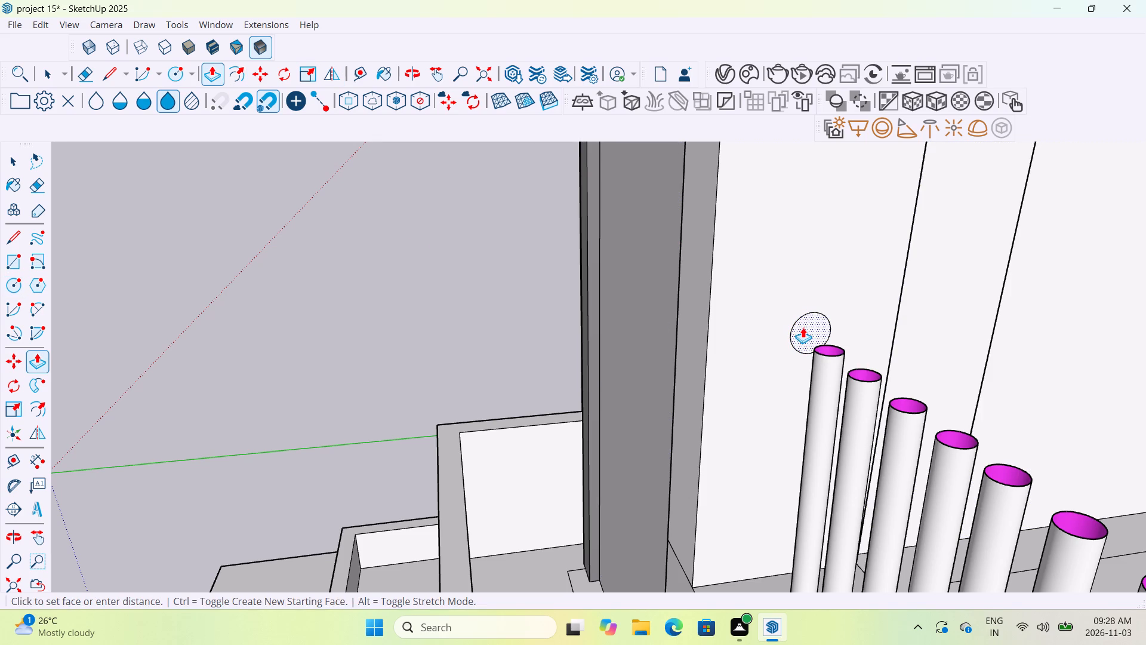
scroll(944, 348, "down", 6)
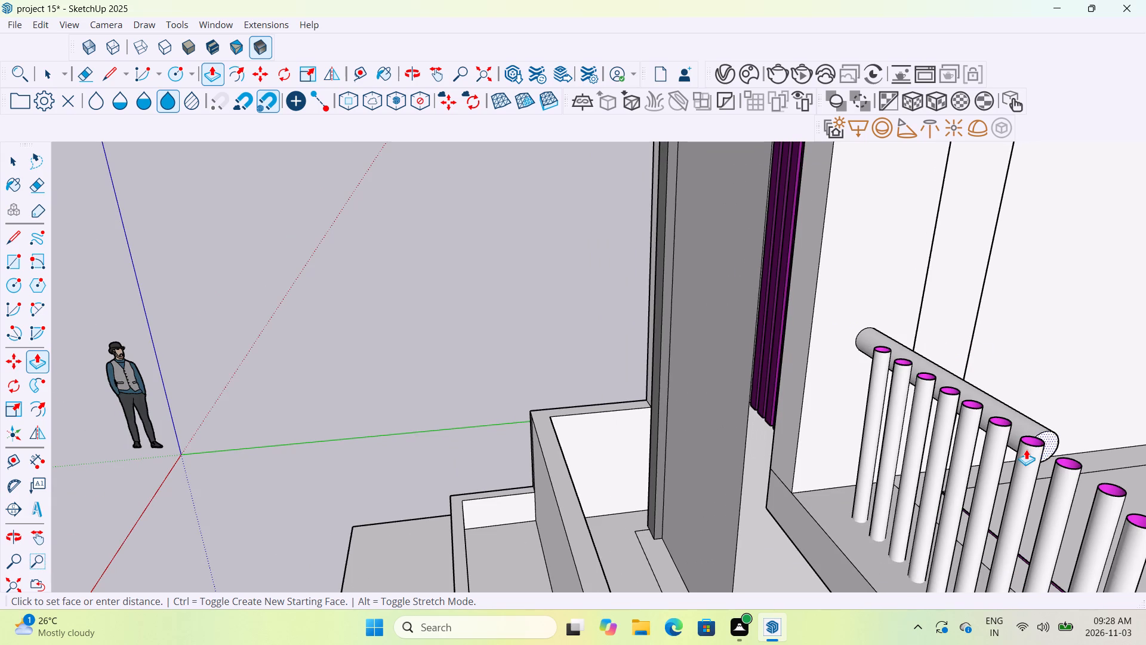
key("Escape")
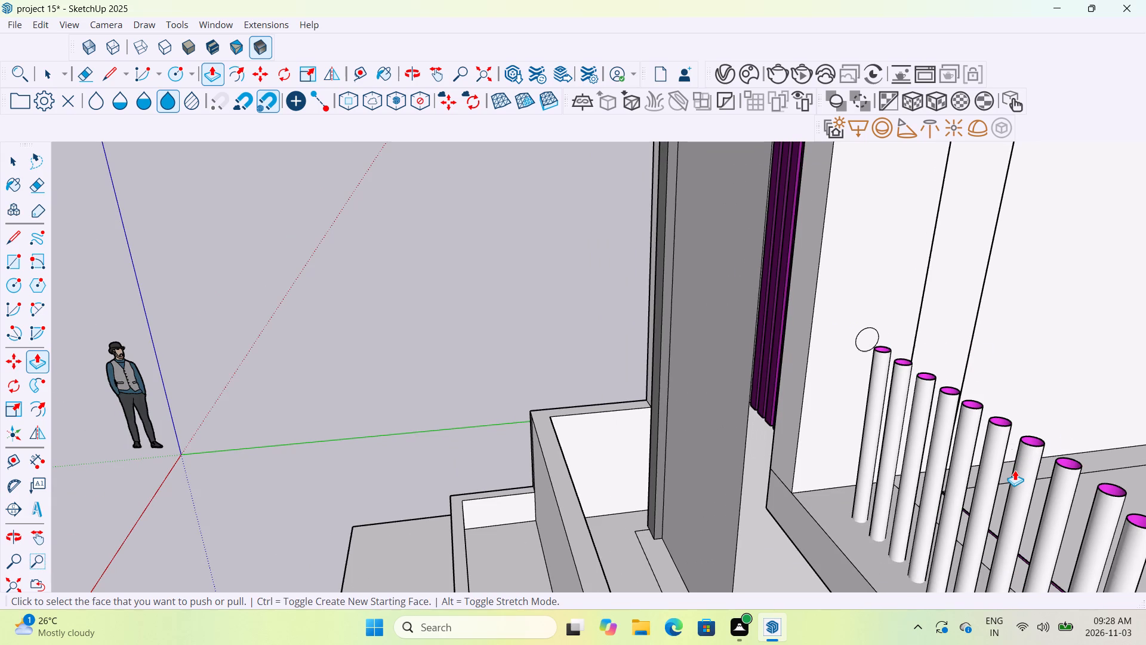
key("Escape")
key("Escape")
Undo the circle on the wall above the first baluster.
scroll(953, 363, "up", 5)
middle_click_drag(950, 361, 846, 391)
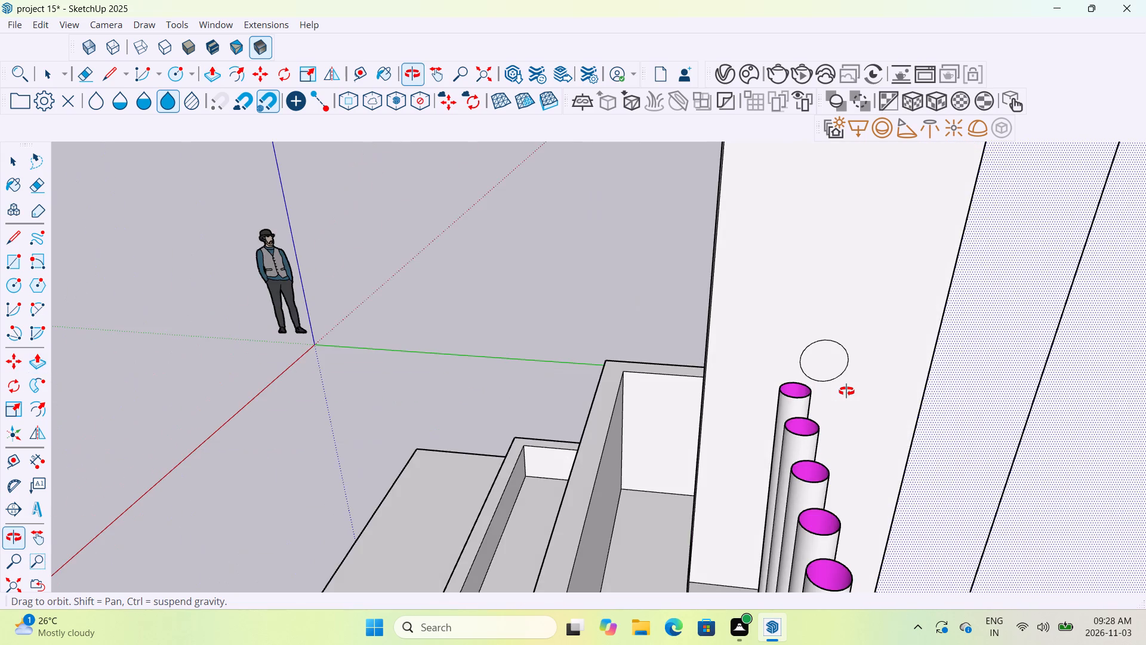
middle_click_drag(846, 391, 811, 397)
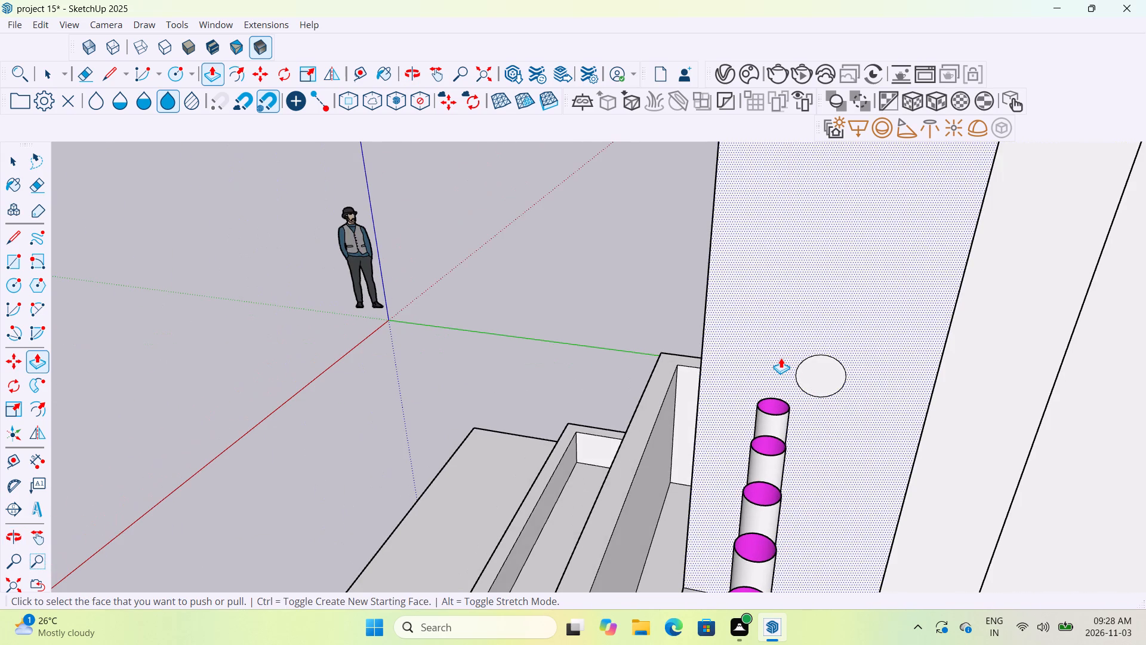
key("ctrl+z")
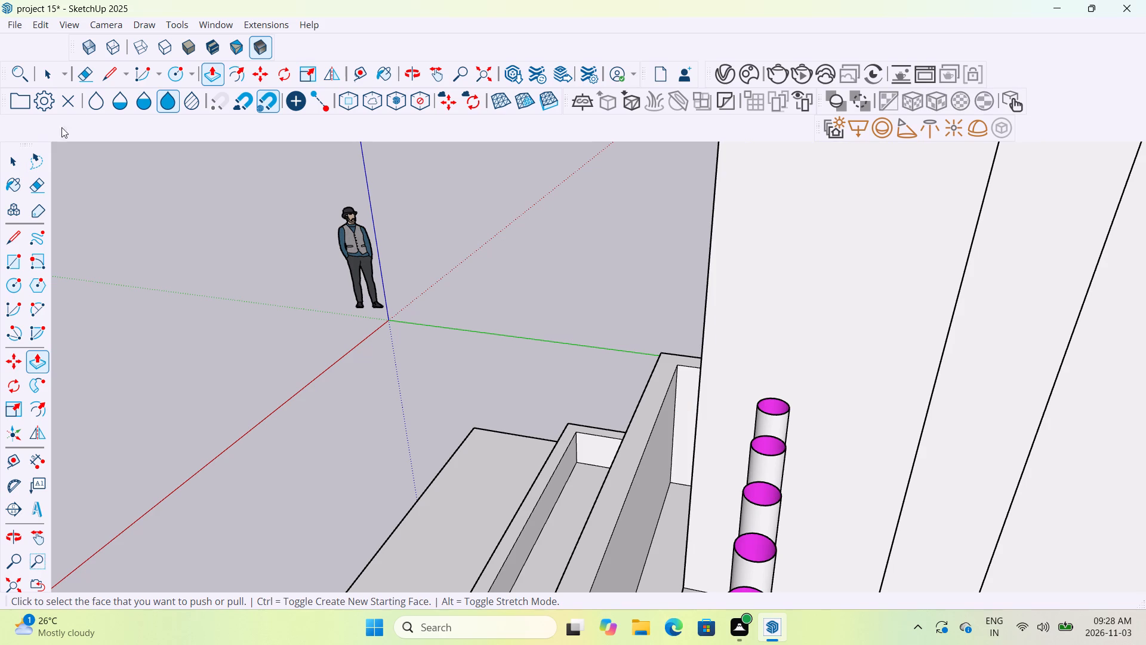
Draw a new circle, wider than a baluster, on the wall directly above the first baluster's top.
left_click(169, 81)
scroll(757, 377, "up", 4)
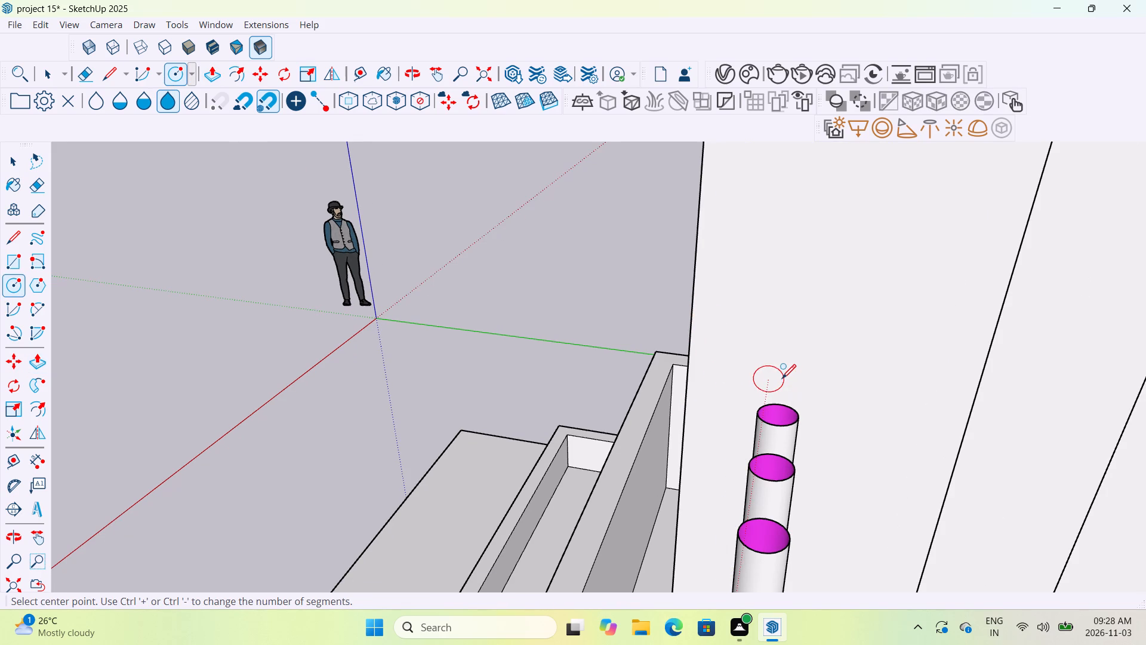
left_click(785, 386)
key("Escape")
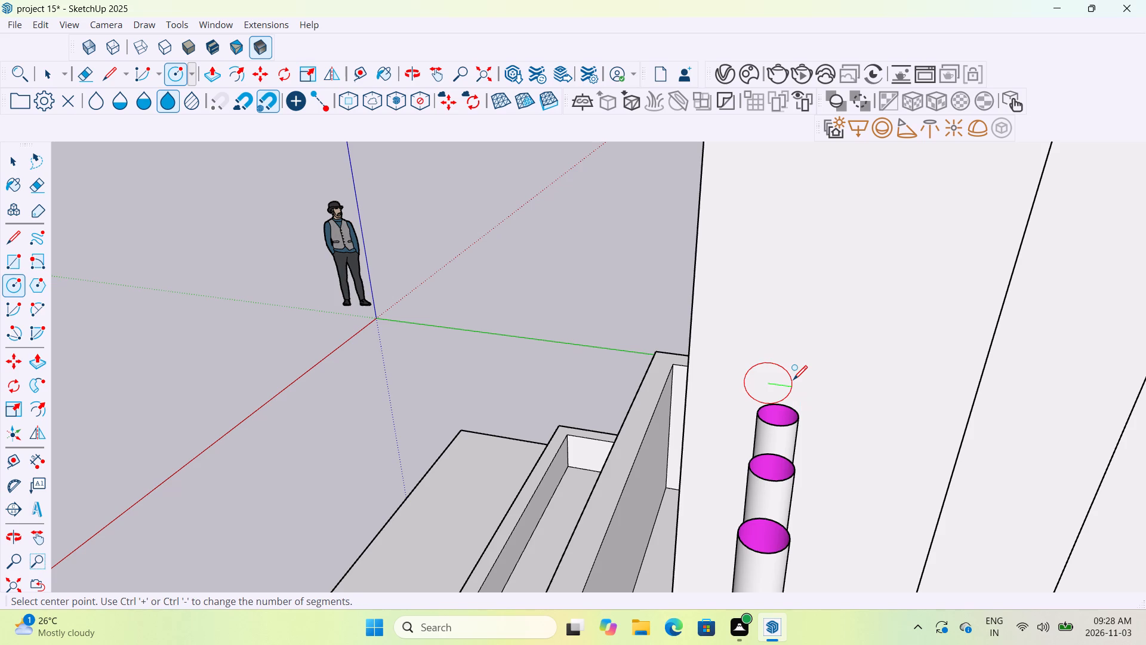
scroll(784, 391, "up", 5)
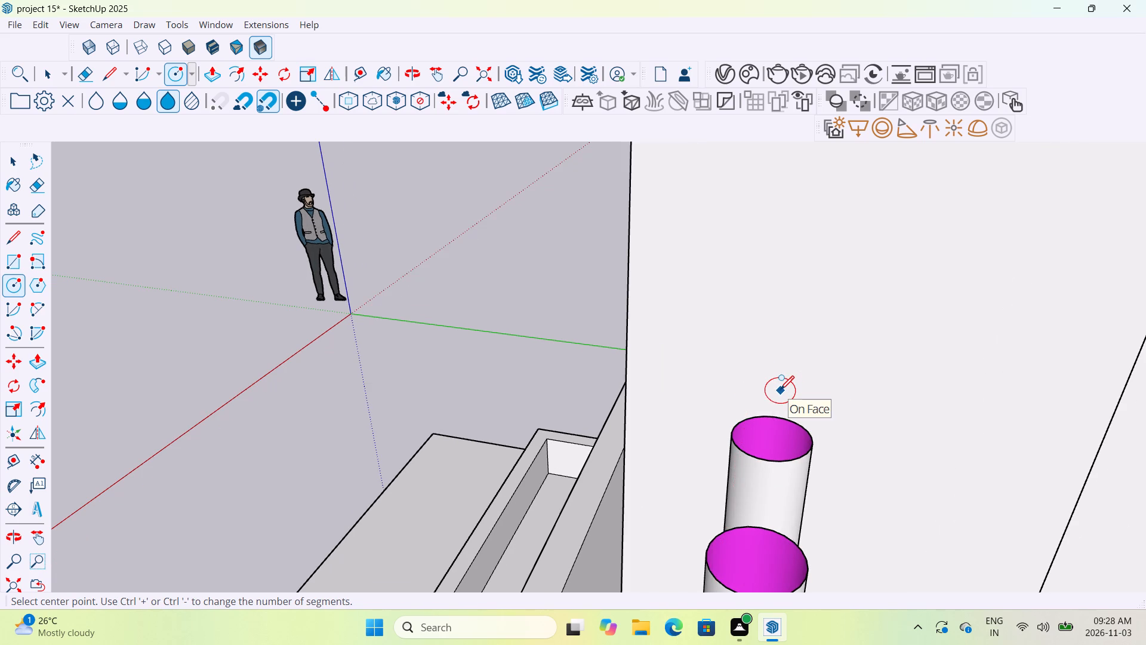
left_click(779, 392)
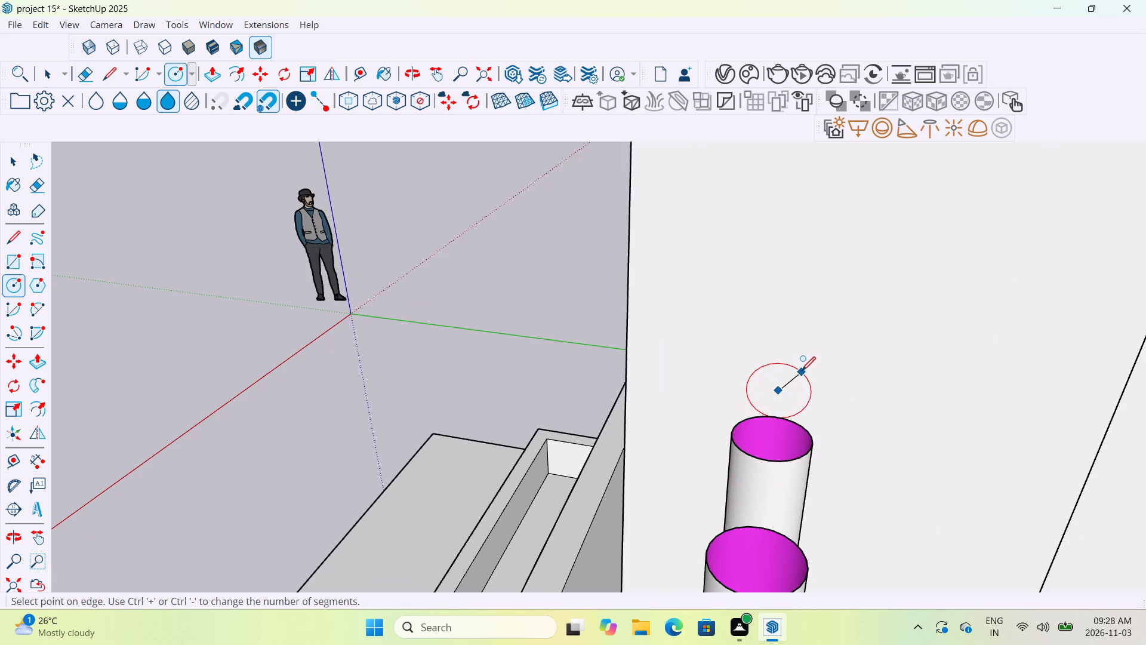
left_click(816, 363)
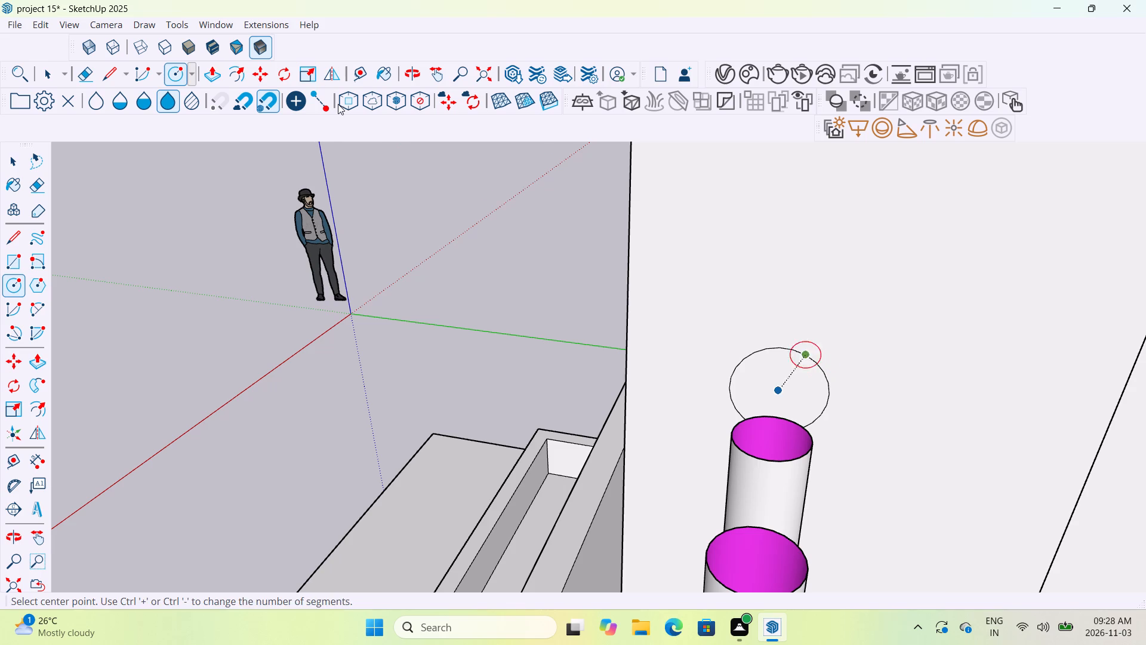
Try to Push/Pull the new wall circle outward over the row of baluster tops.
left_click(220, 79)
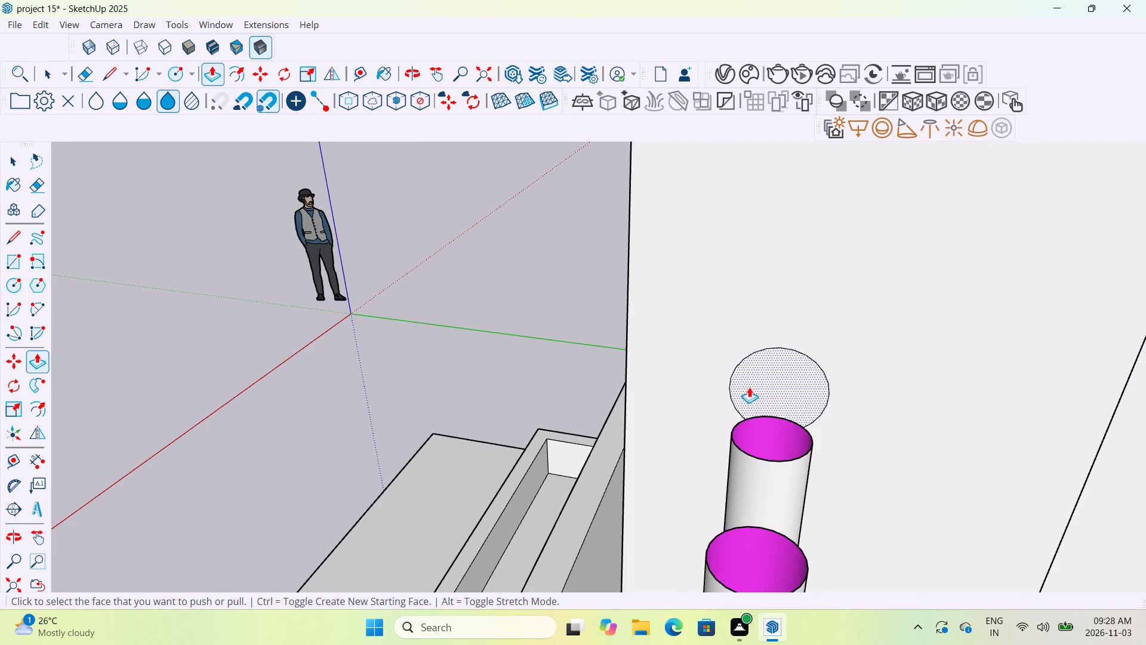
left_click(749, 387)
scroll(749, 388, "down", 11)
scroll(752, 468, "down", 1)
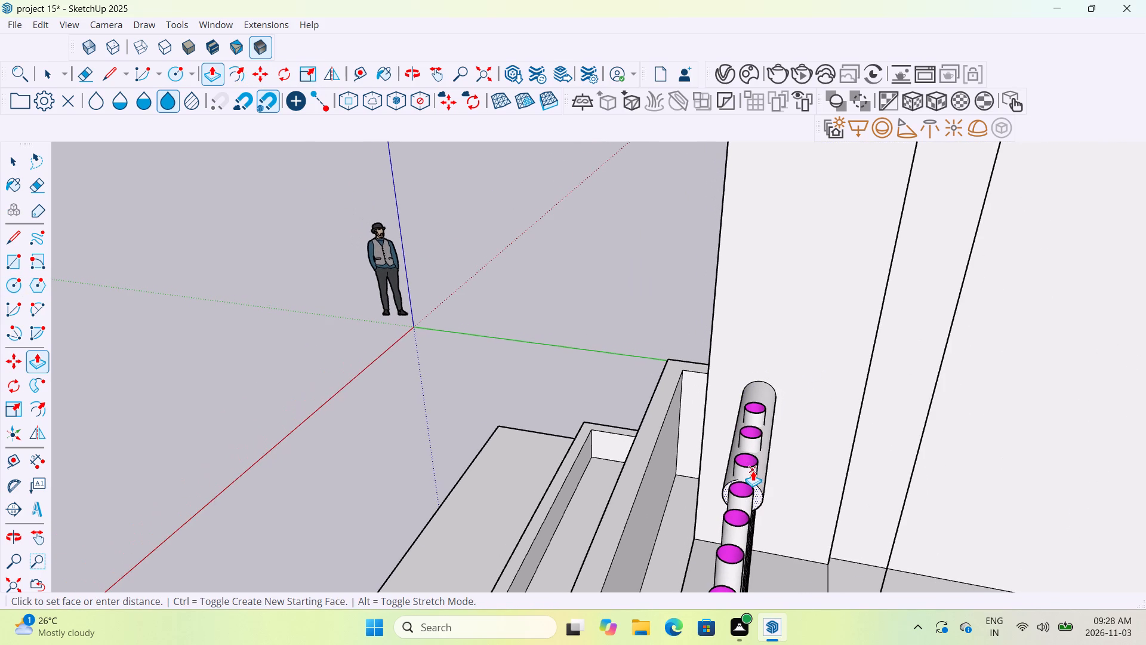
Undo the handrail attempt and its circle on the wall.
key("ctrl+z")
Draw a circle on the wall's side face, centred just above the first baluster and reaching down to its top.
scroll(767, 375, "up", 4)
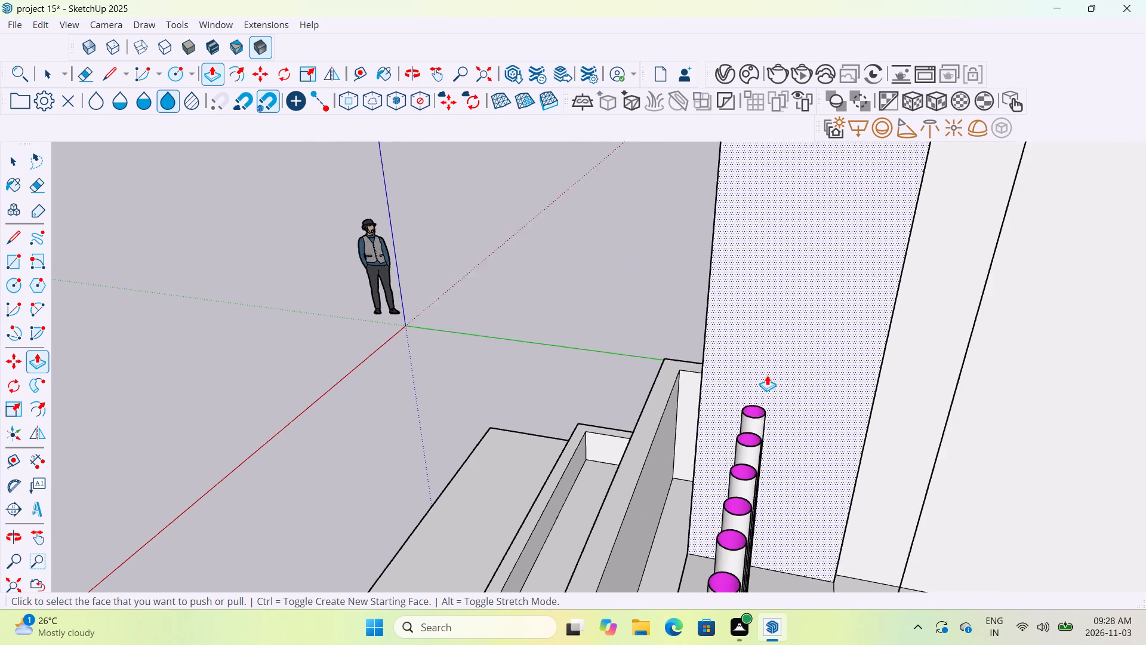
scroll(767, 375, "up", 2)
left_click(172, 76)
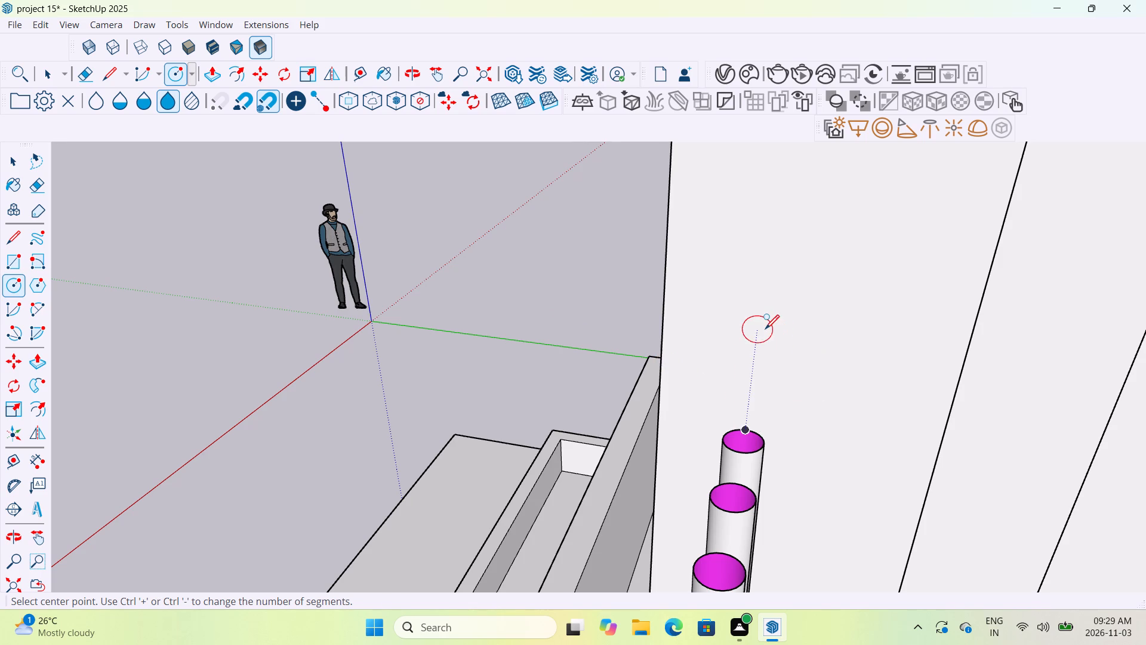
middle_click_drag(763, 378, 787, 374)
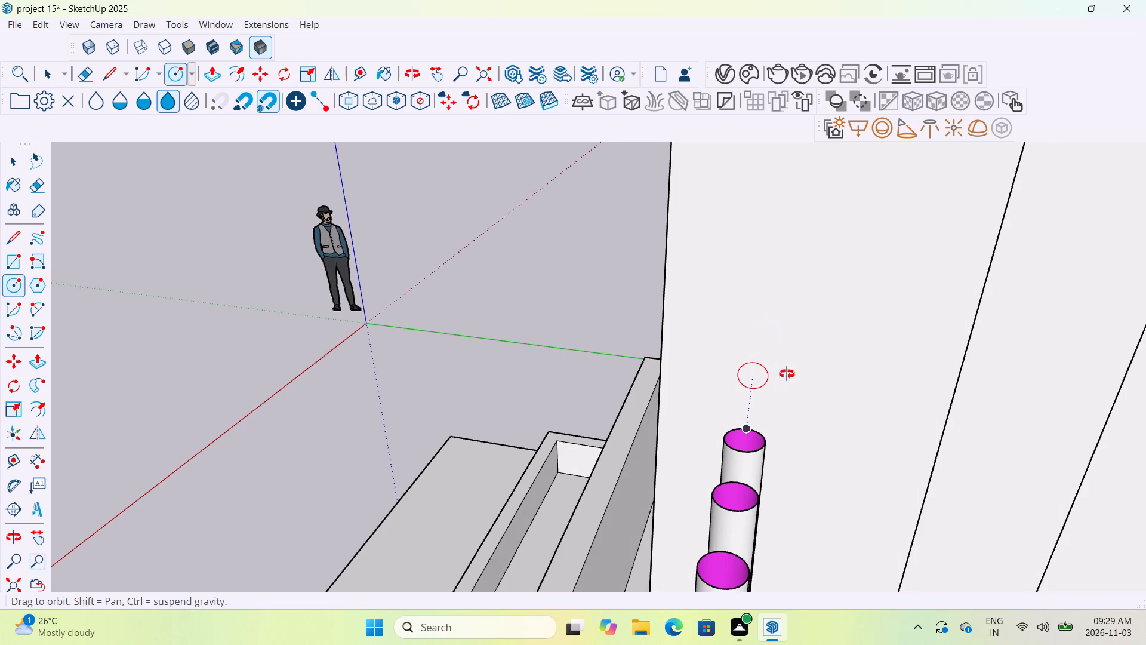
middle_click_drag(787, 374, 907, 345)
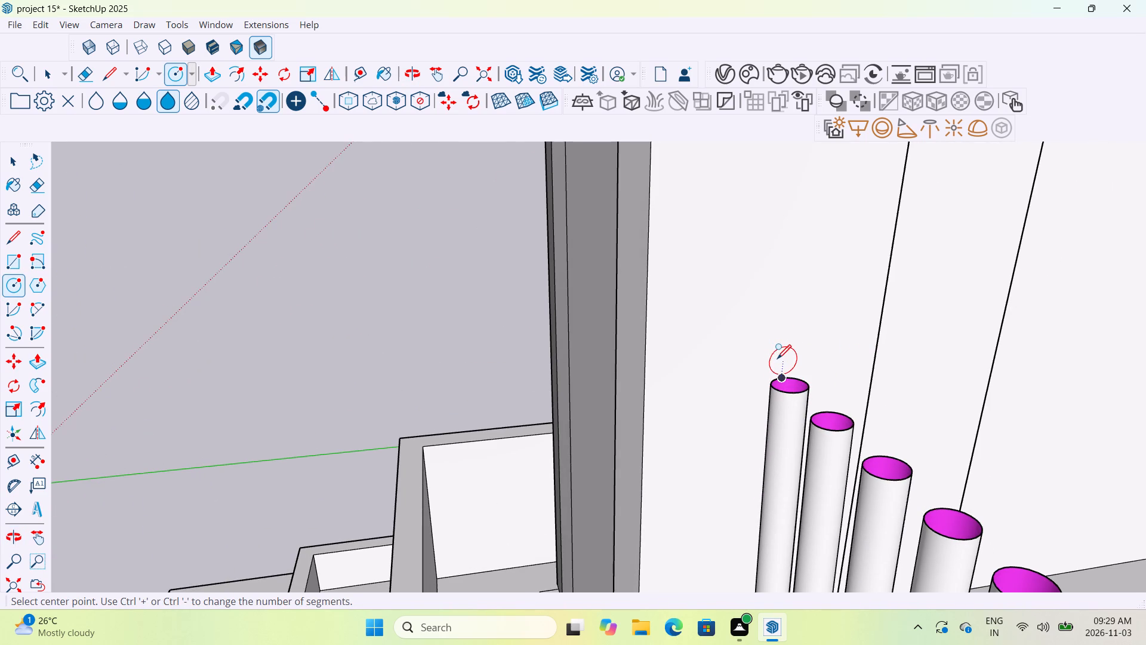
left_click(781, 360)
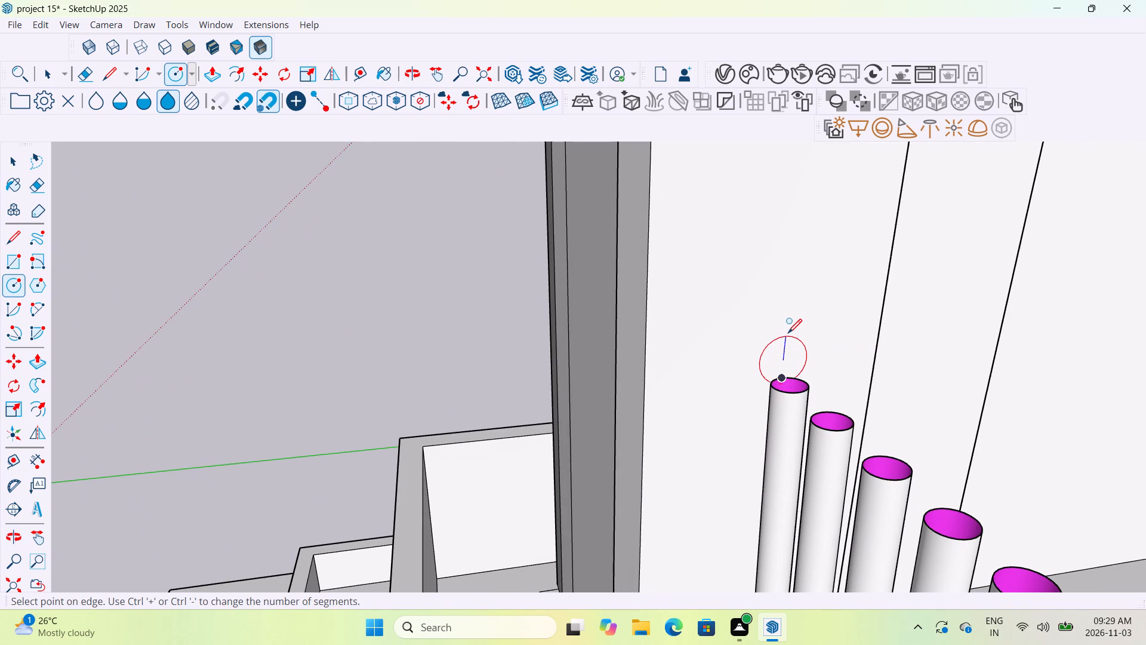
left_click(792, 331)
Push/Pull the wall circle along the baluster tops to the inner face of the side parapet to form the lower ledge's handrail.
middle_click_drag(787, 410, 910, 374)
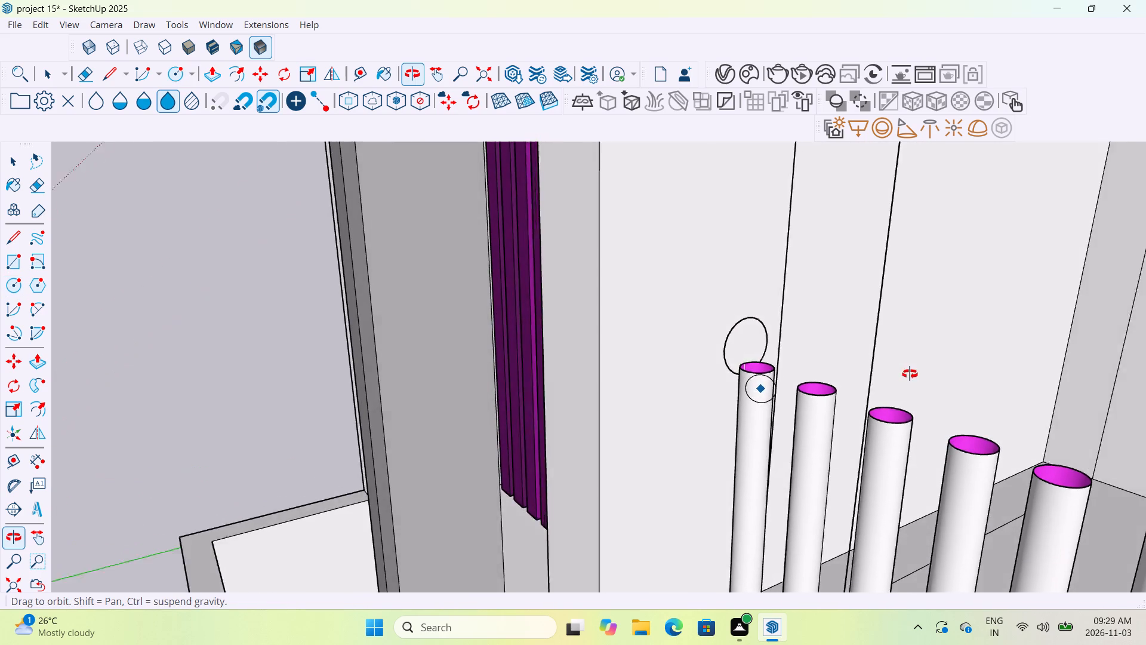
middle_click_drag(910, 374, 910, 373)
left_click(214, 75)
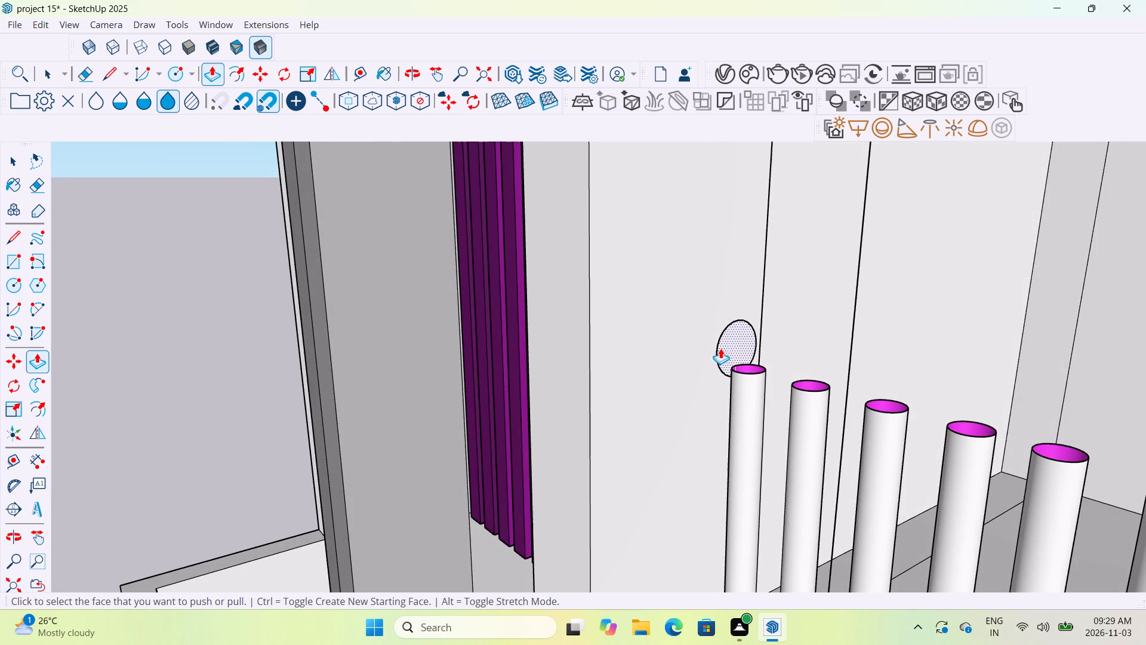
left_click(730, 342)
scroll(963, 428, "down", 7)
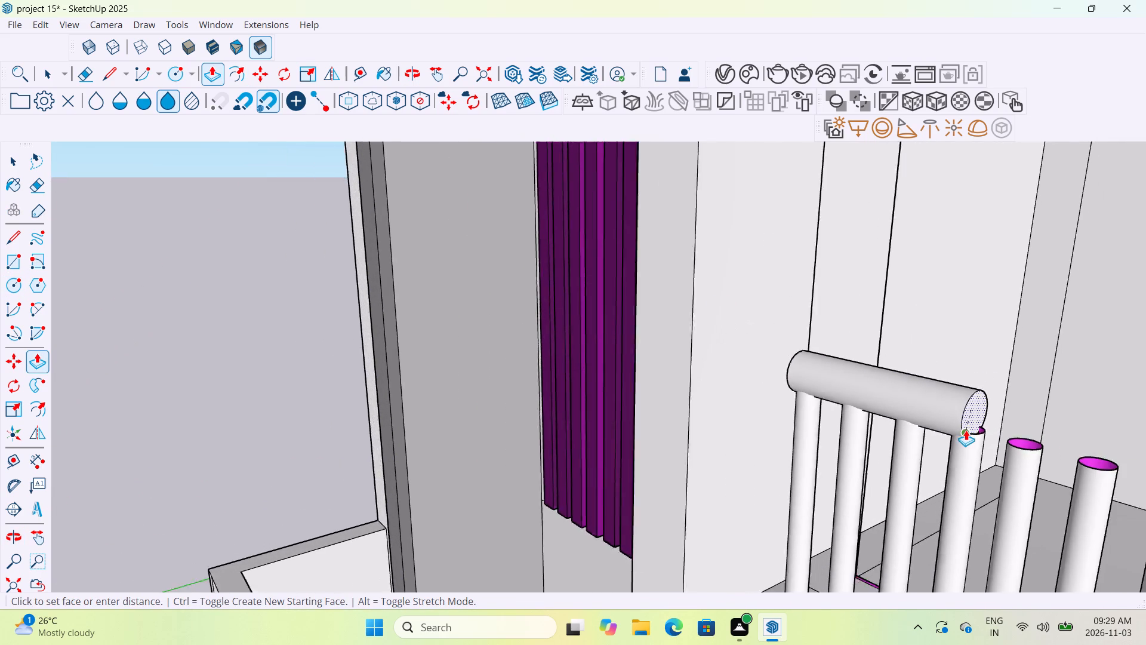
scroll(966, 430, "down", 8)
scroll(966, 430, "up", 1)
scroll(966, 430, "down", 12)
scroll(966, 431, "up", 1)
scroll(966, 431, "down", 17)
scroll(1000, 468, "down", 14)
scroll(1085, 497, "up", 13)
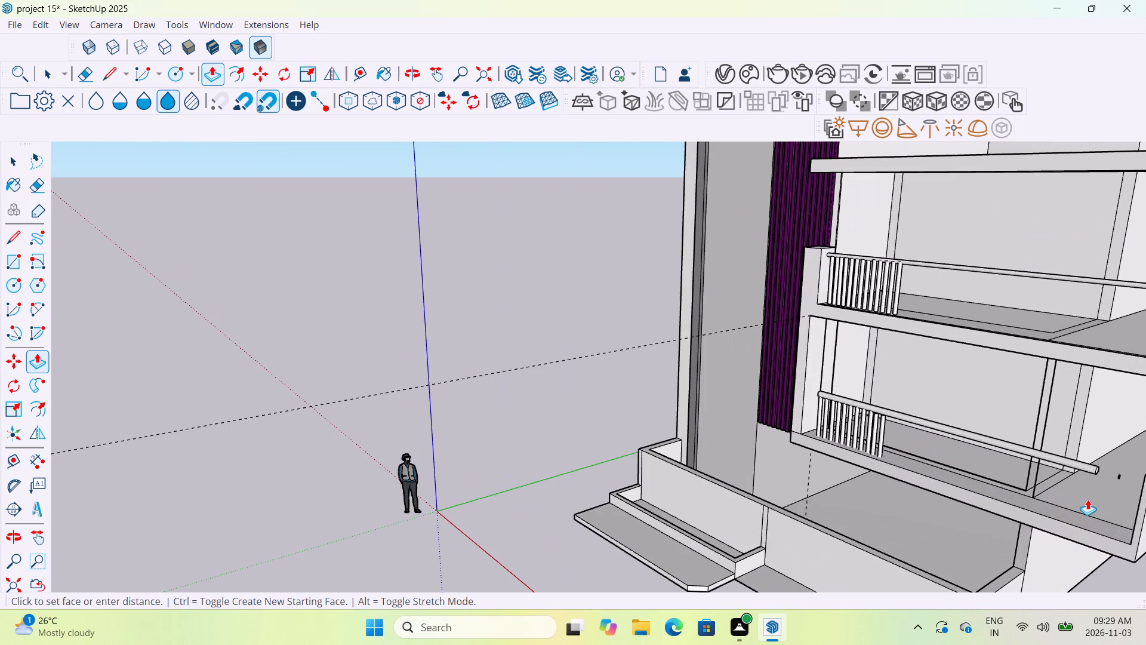
middle_click_drag(1116, 504, 1145, 441)
middle_click_drag(840, 455, 958, 473)
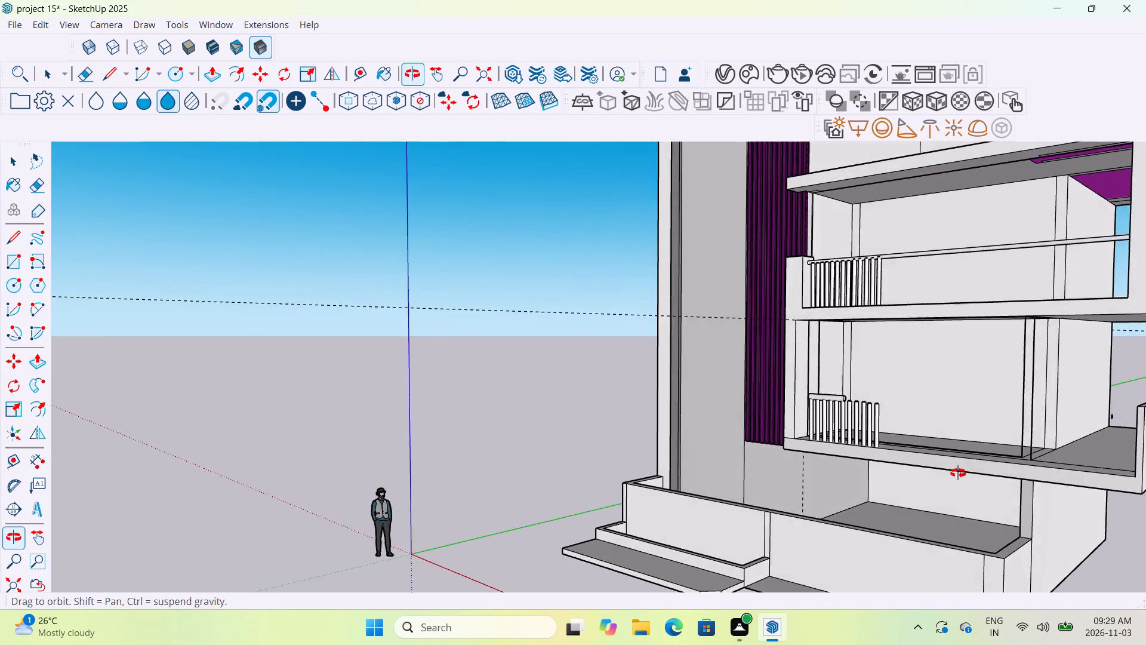
middle_click_drag(958, 473, 1013, 466)
scroll(990, 417, "up", 11)
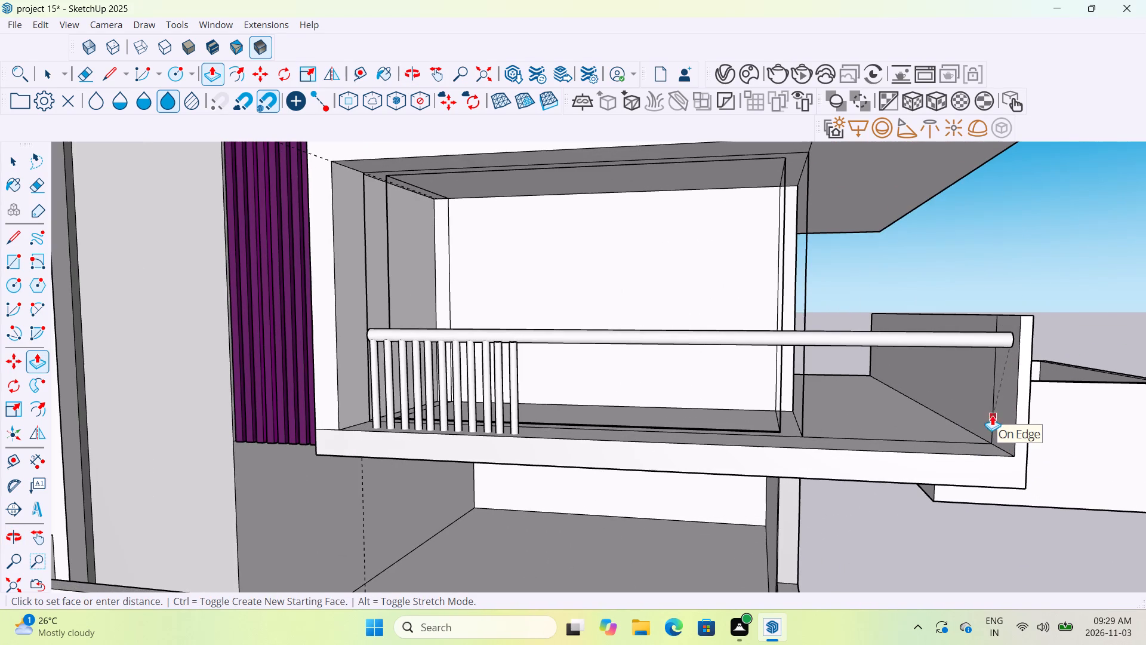
left_click(1011, 392)
Examine both front balconies and their railings from several angles around the house.
scroll(1011, 398, "down", 2)
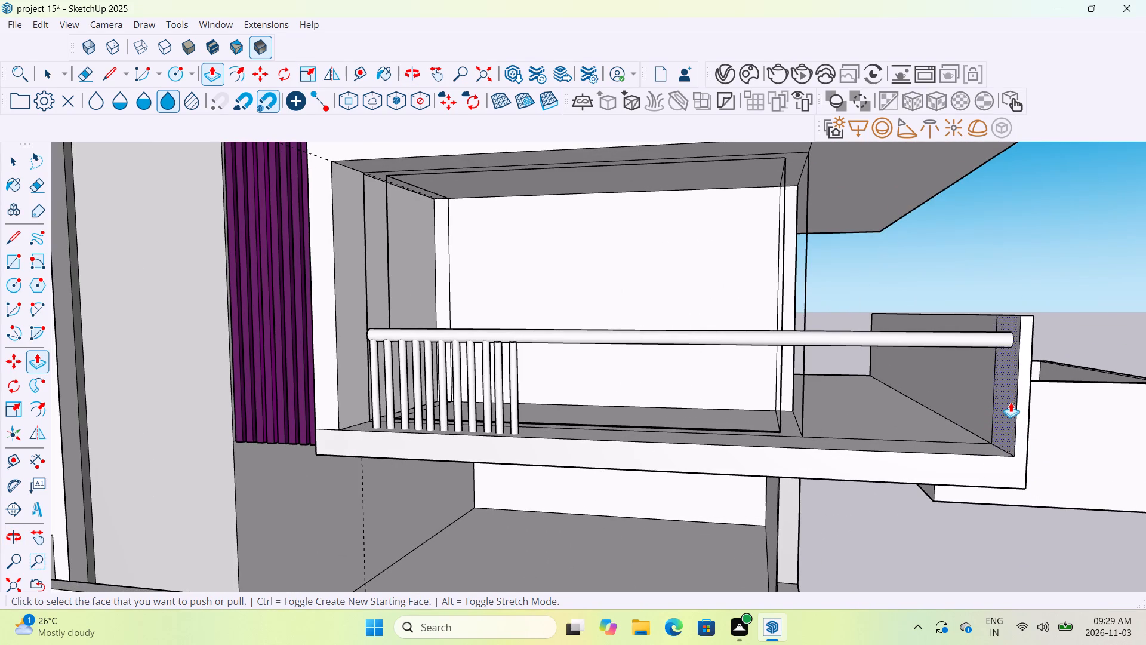
scroll(1011, 402, "down", 12)
middle_click_drag(1062, 498, 908, 556)
scroll(908, 556, "down", 13)
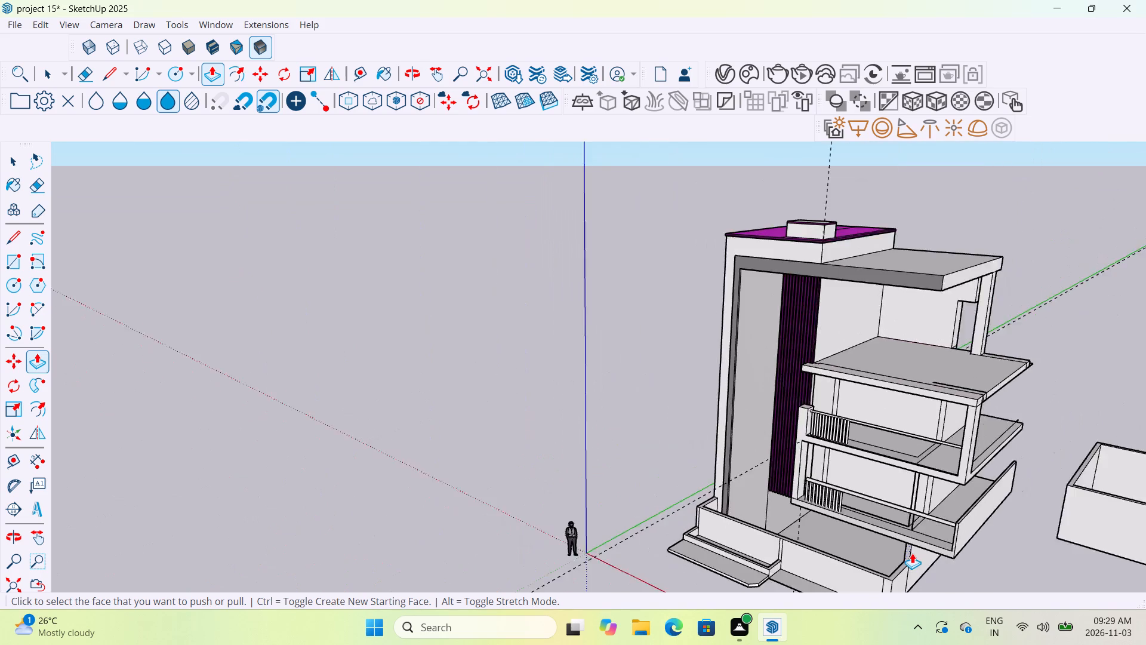
scroll(912, 553, "down", 1)
middle_click_drag(1011, 545, 1064, 418)
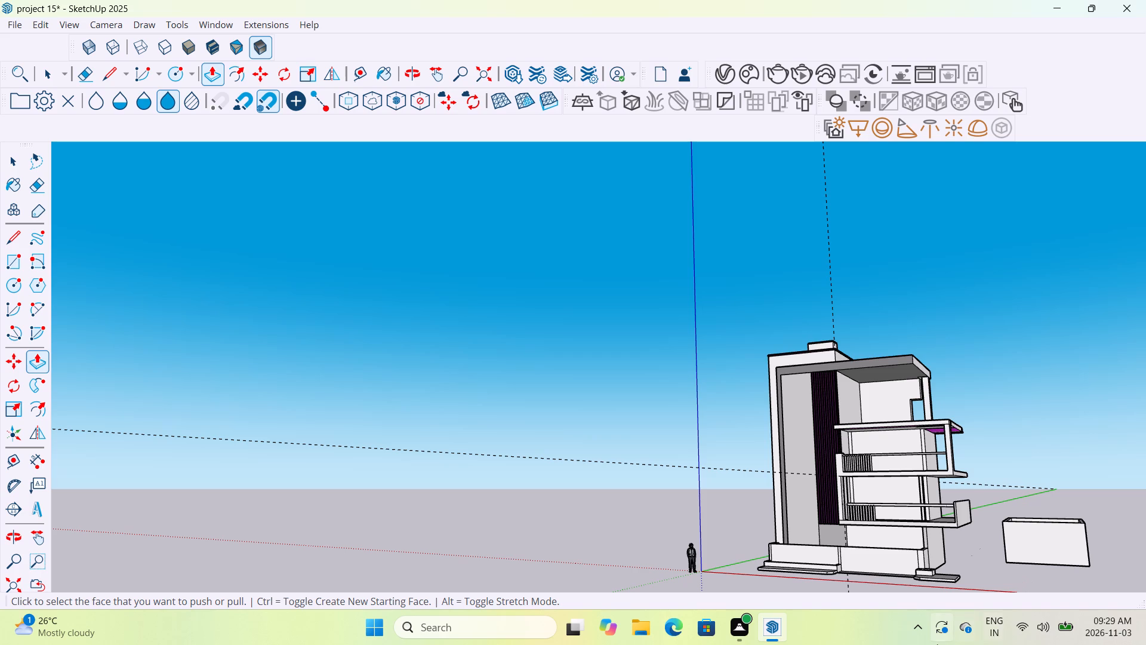
scroll(937, 644, "down", 7)
scroll(924, 438, "down", 6)
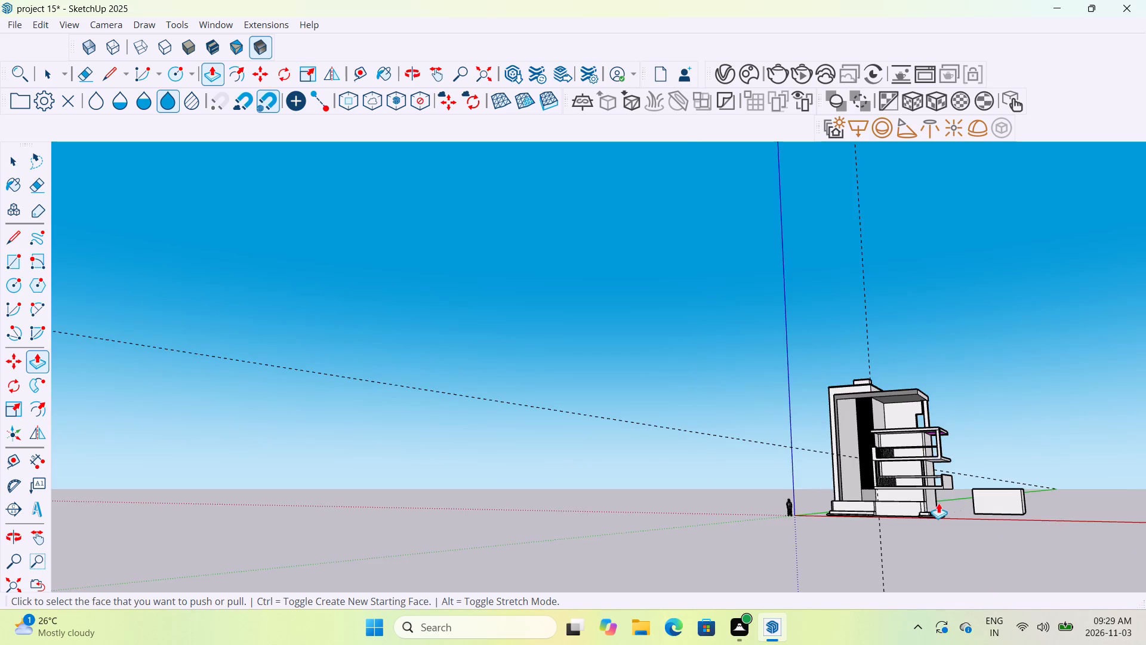
middle_click_drag(938, 503, 1012, 579)
scroll(864, 463, "up", 9)
scroll(888, 486, "down", 1)
scroll(888, 486, "up", 2)
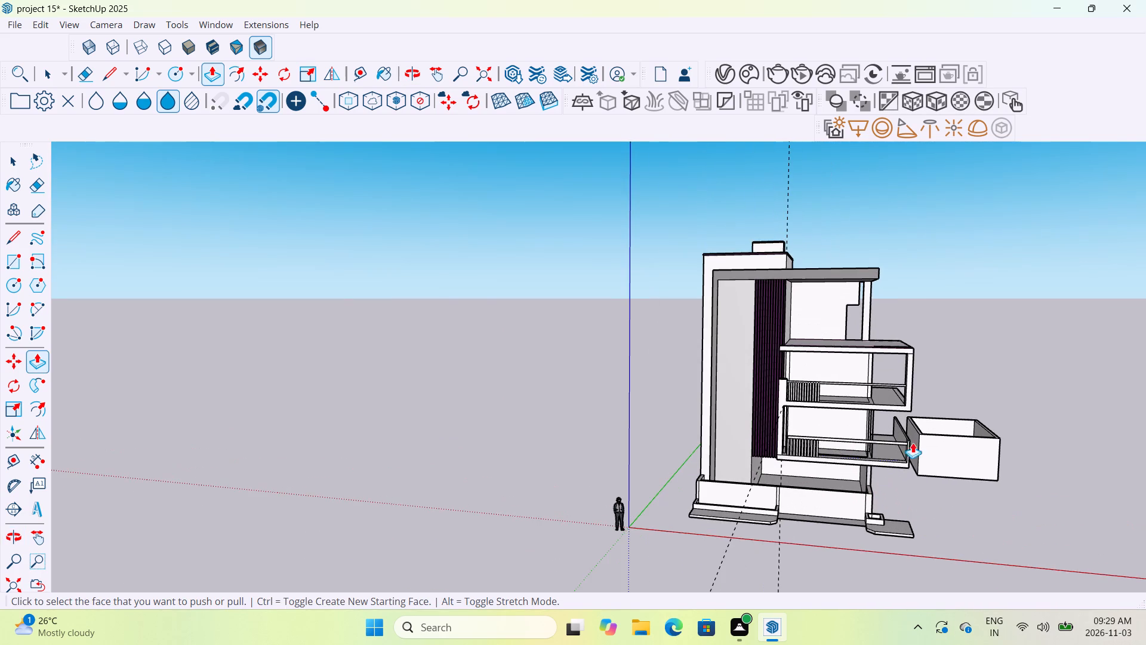
scroll(920, 438, "up", 5)
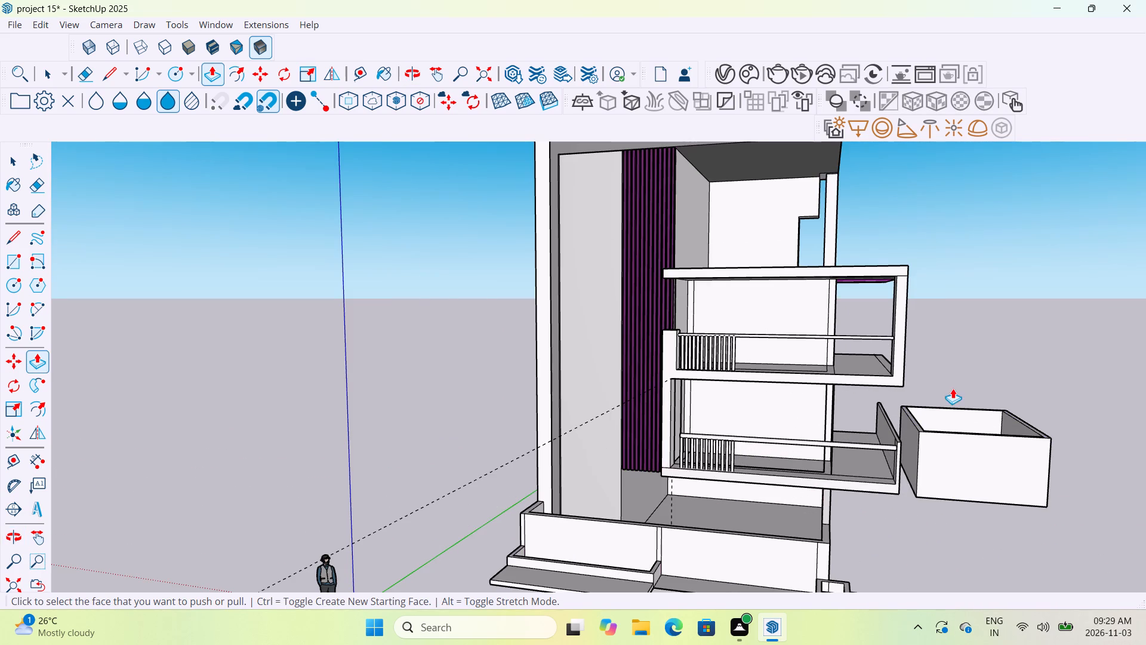
middle_click_drag(953, 388, 734, 442)
middle_click_drag(889, 449, 889, 481)
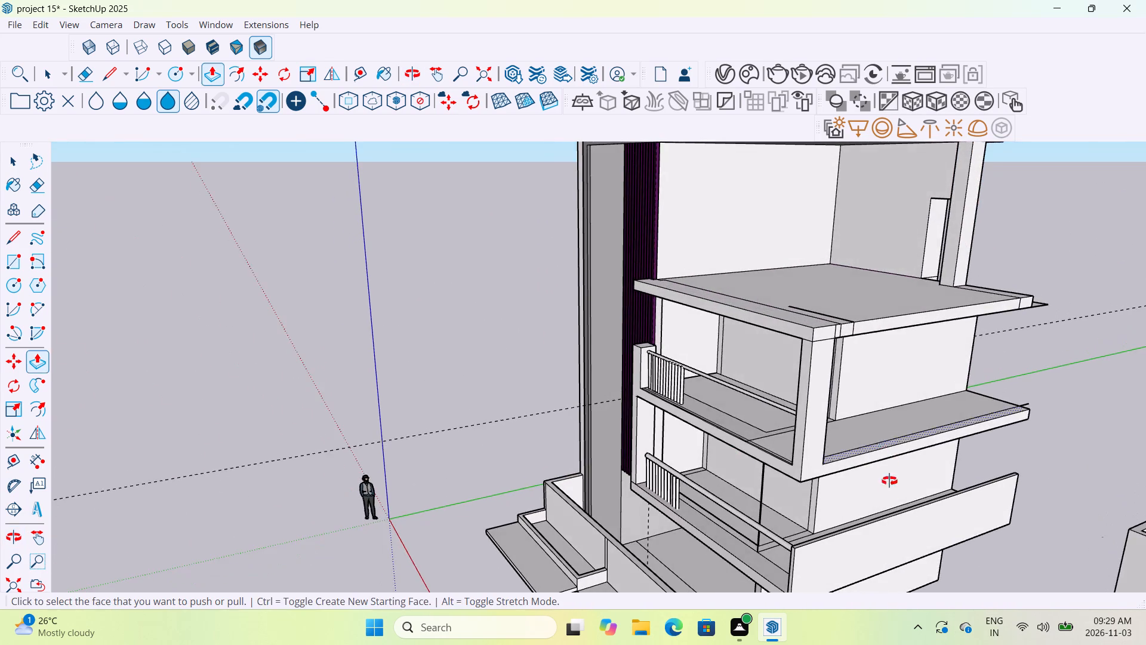
Push/Pull the narrow strip along the upper balcony floor's outer side edge upward to form a low side parapet.
middle_click_drag(889, 481, 894, 518)
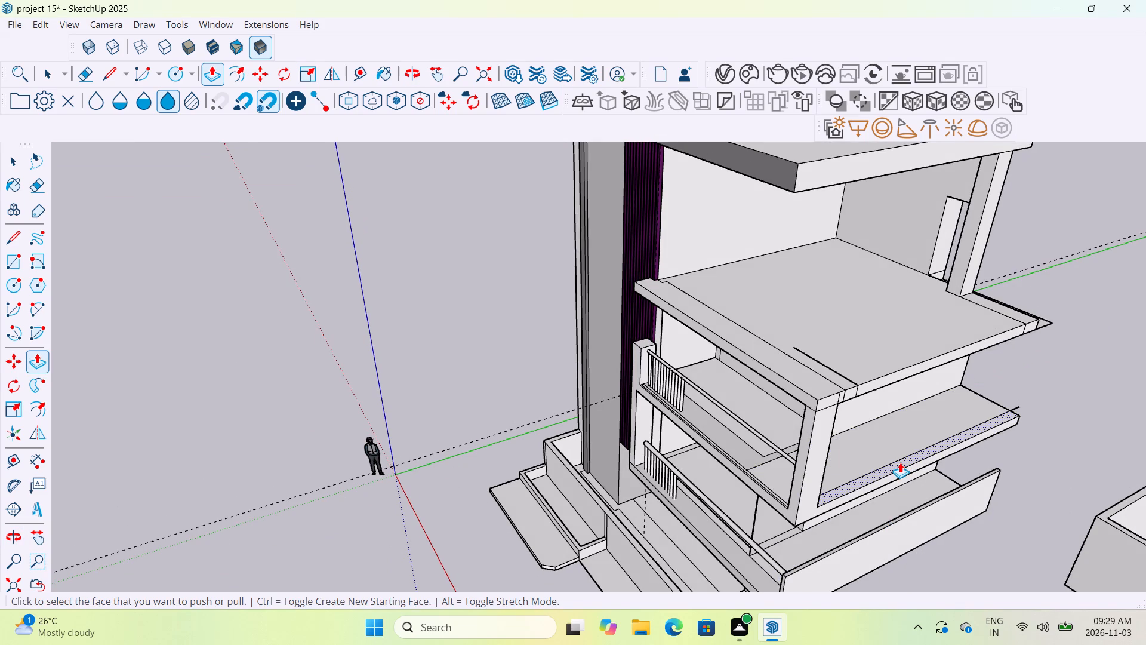
left_click(900, 462)
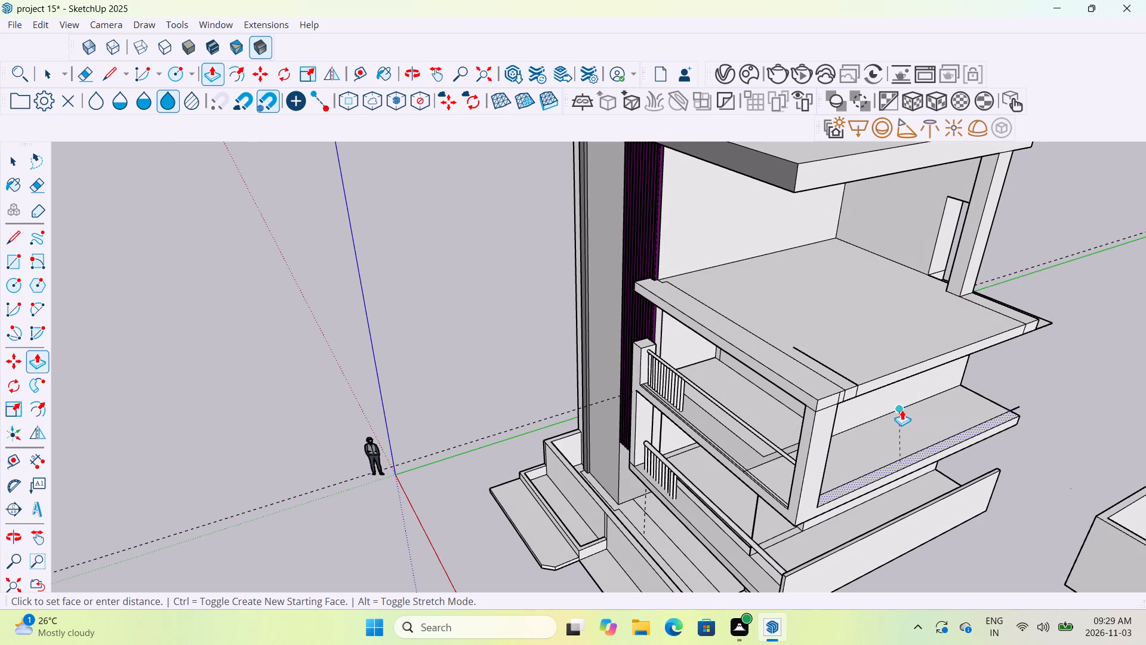
left_click(909, 420)
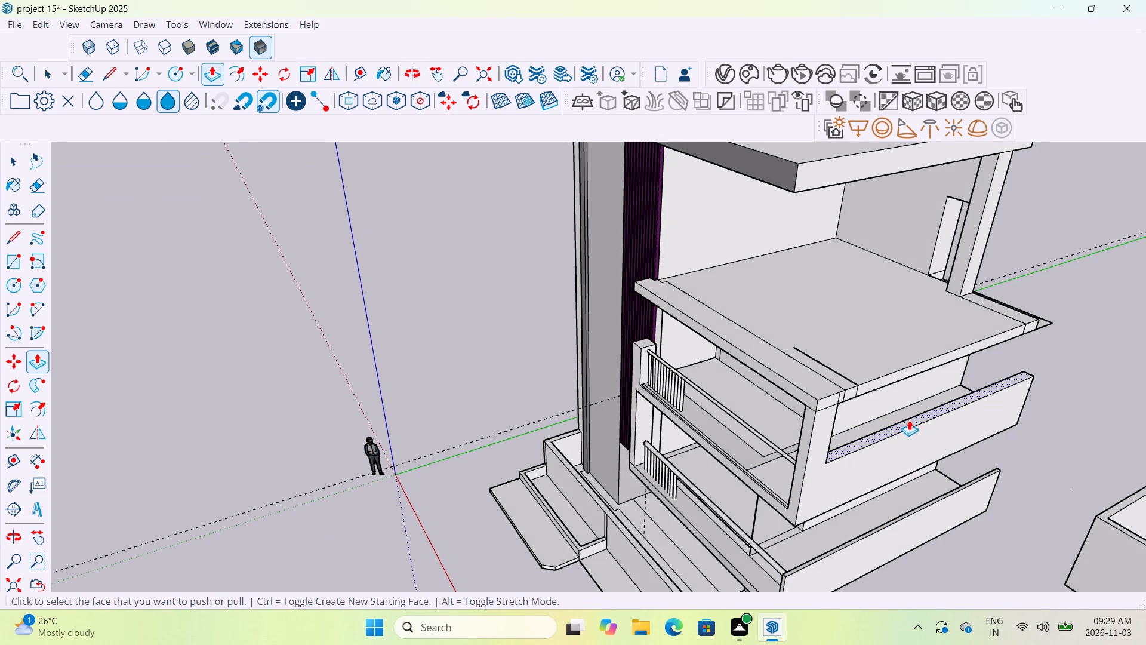
Push/Pull the inner end face of the lower balcony's side parapet along the front ledge to the line of the house's side wall.
middle_click_drag(899, 500, 1044, 412)
scroll(1044, 412, "down", 4)
middle_click_drag(944, 485, 965, 463)
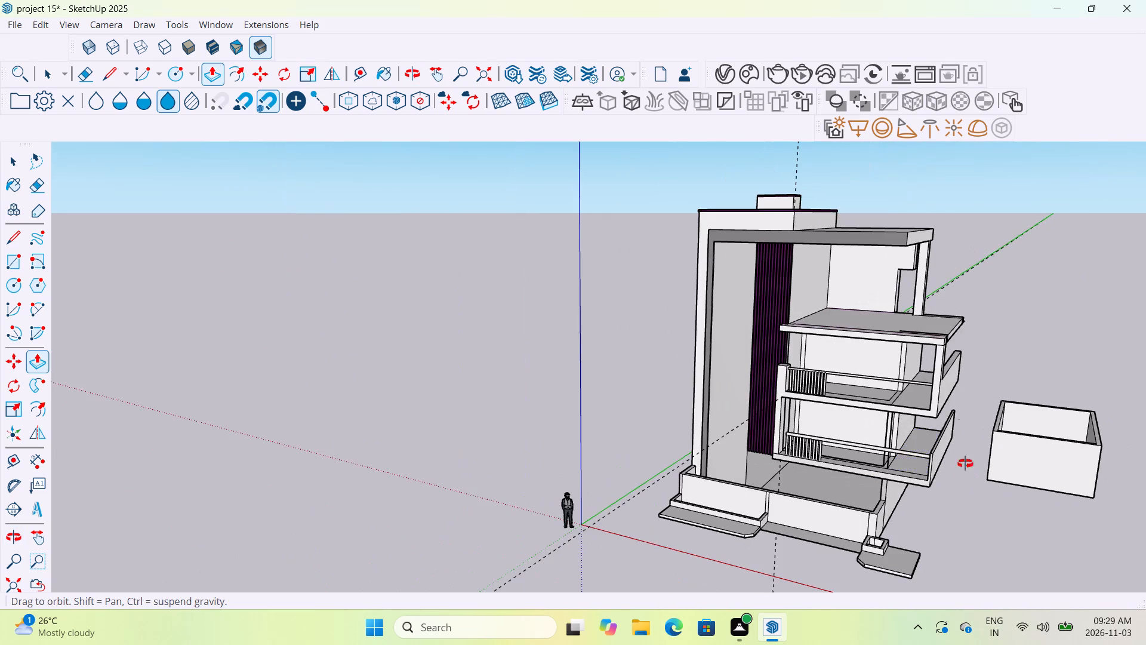
middle_click_drag(965, 463, 1006, 417)
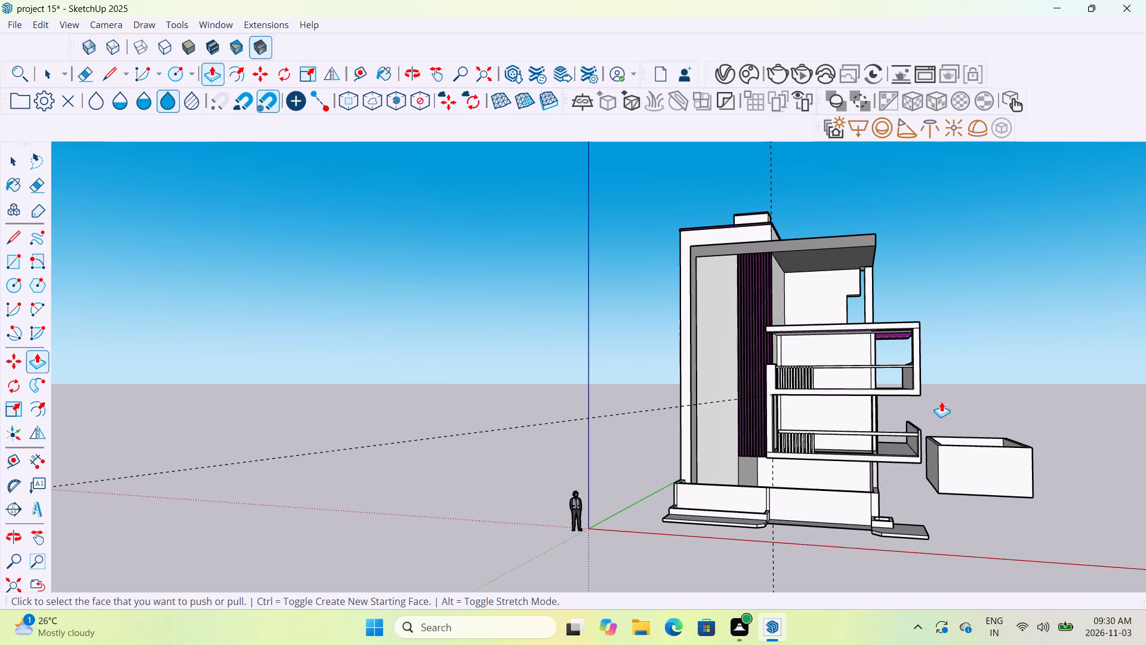
scroll(918, 466, "up", 11)
scroll(871, 444, "up", 1)
middle_click_drag(871, 444, 948, 477)
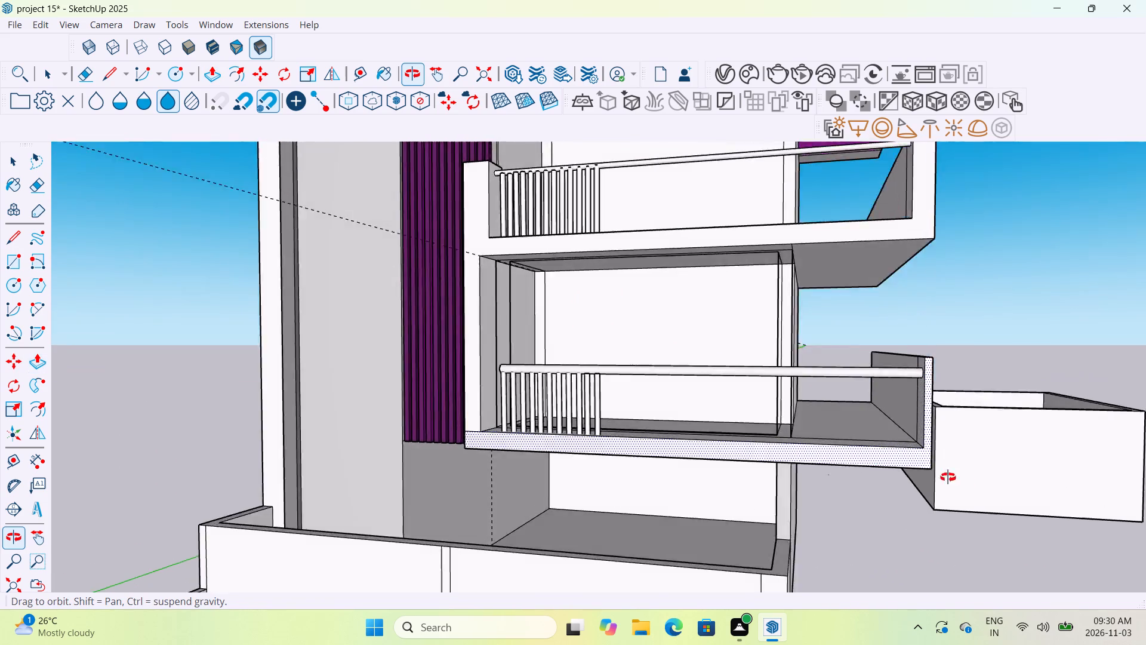
middle_click_drag(948, 477, 990, 483)
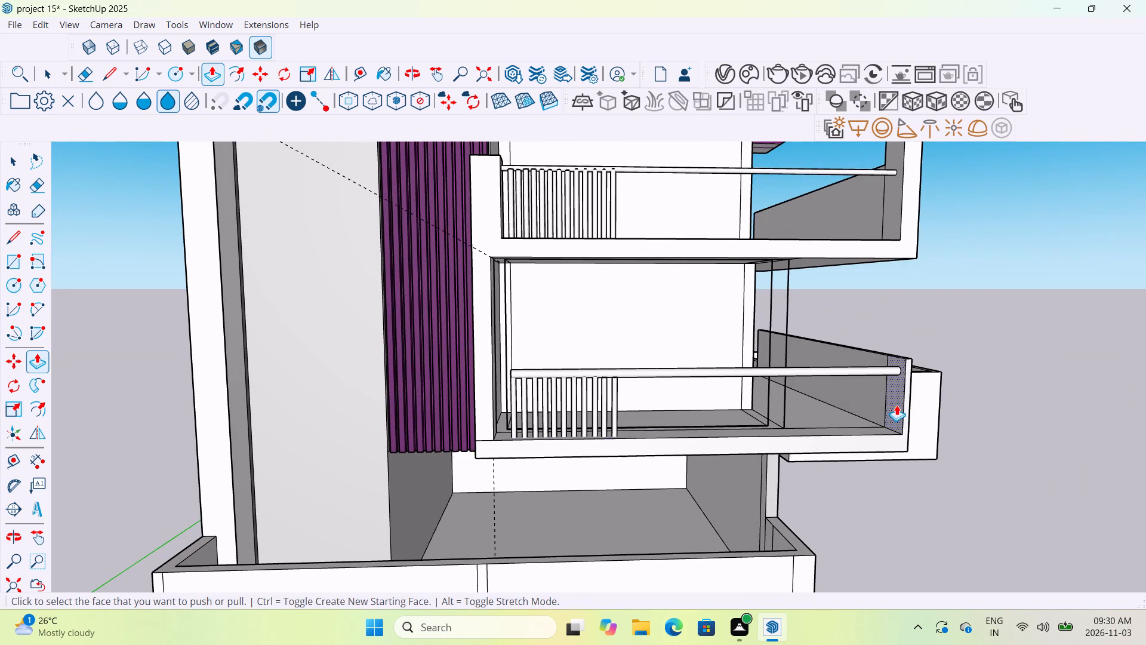
left_click(897, 405)
middle_click_drag(868, 417, 815, 422)
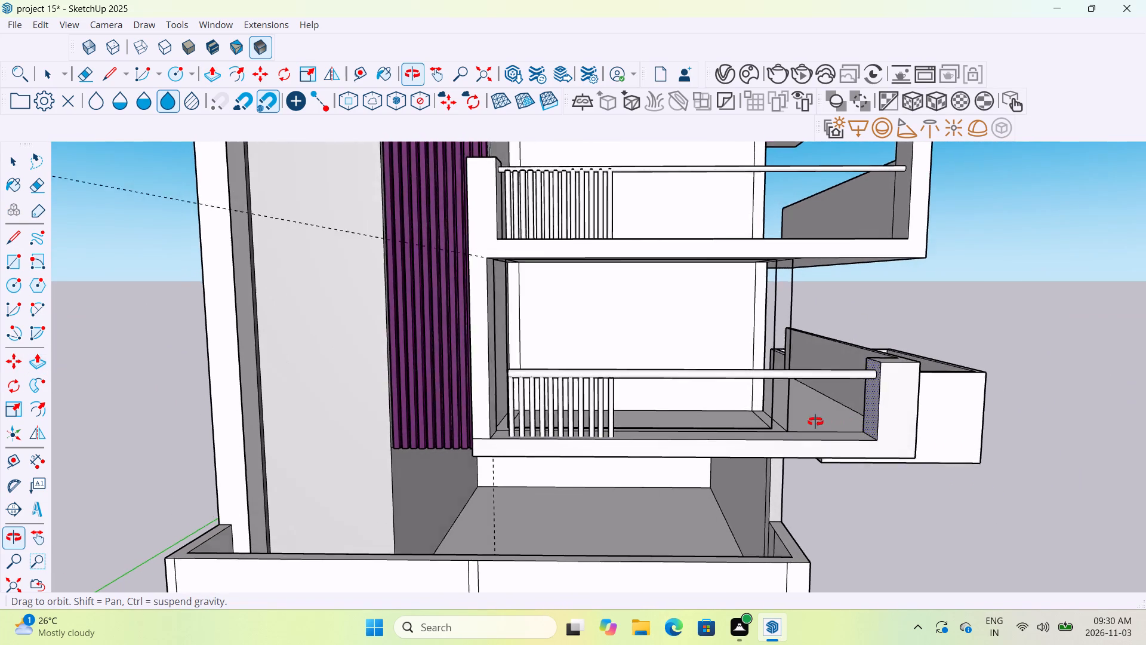
middle_click_drag(815, 422, 784, 435)
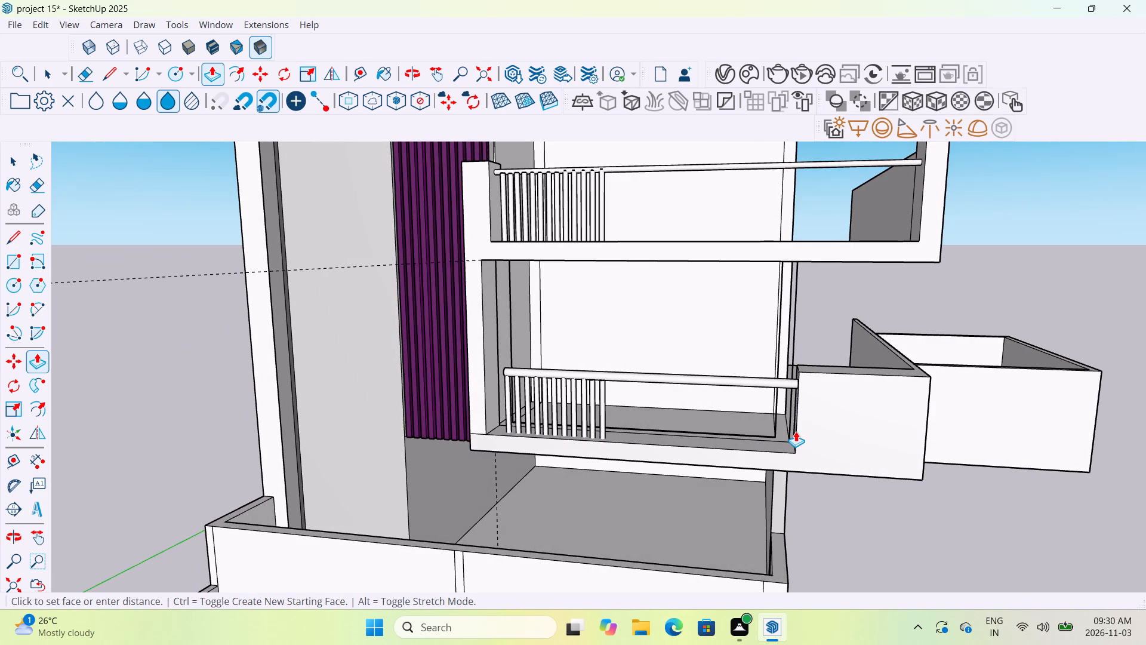
left_click(794, 432)
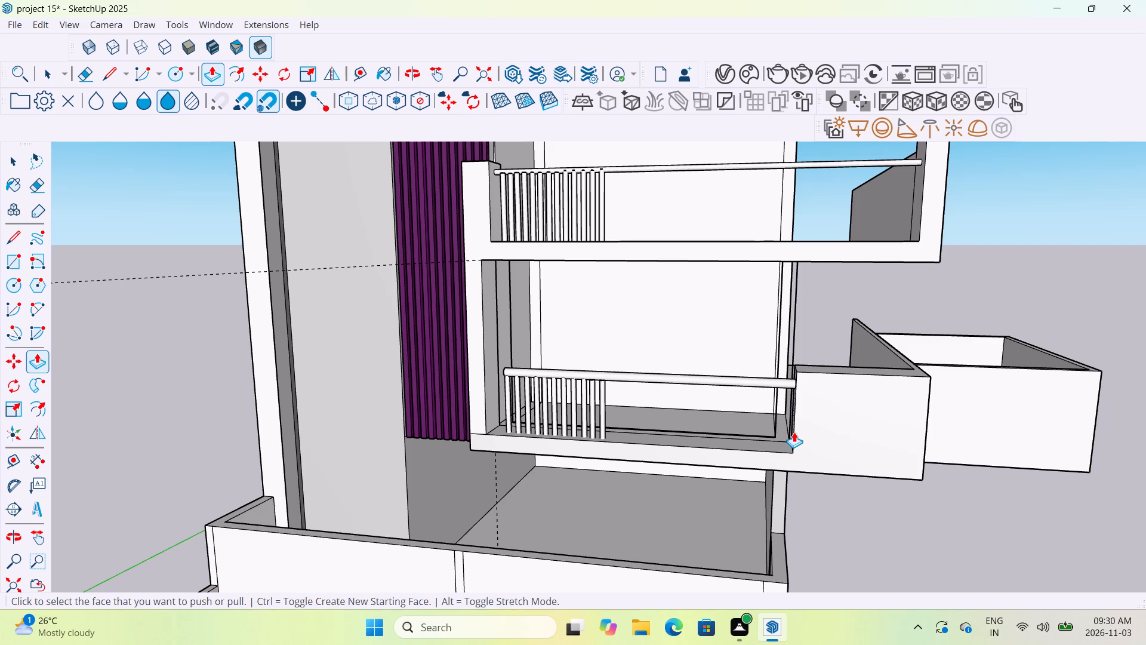
Examine the widened lower parapet and both front balconies up close and against the whole house.
middle_click_drag(794, 432, 767, 441)
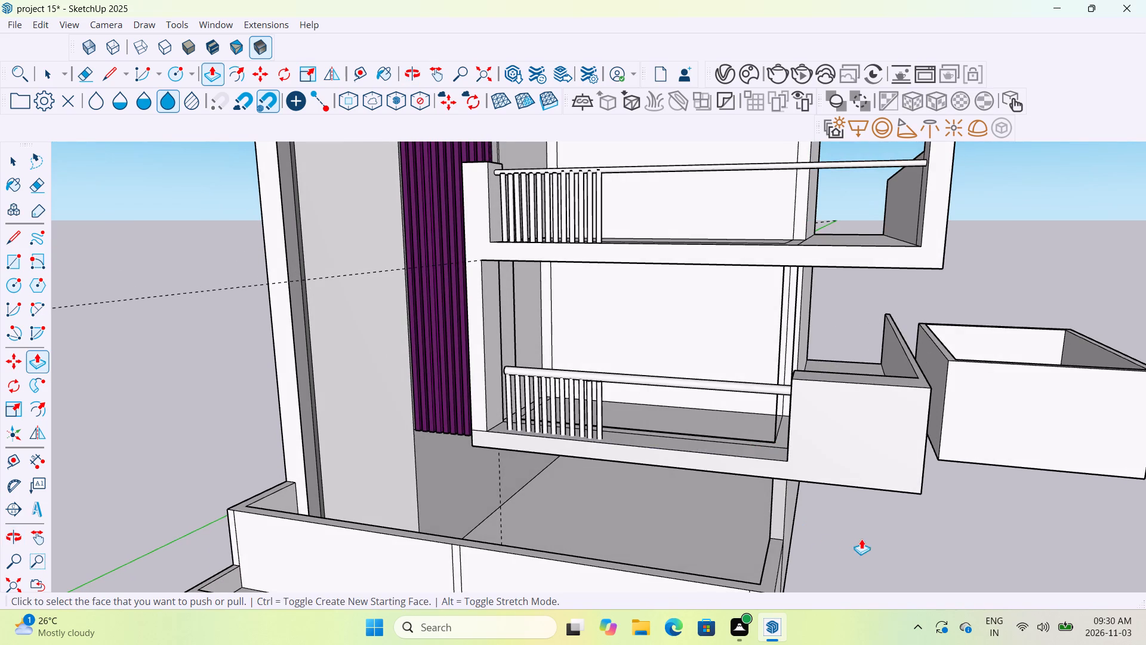
middle_click_drag(861, 539, 858, 482)
scroll(858, 482, "down", 6)
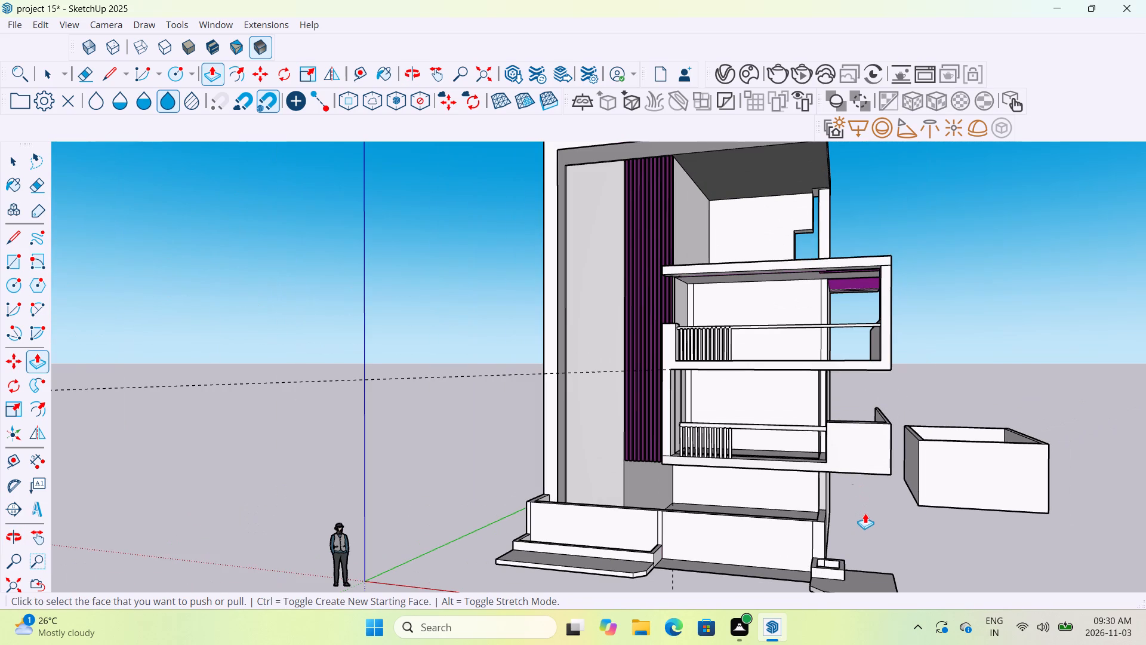
scroll(847, 354, "up", 4)
middle_click_drag(847, 354, 861, 368)
scroll(861, 368, "down", 1)
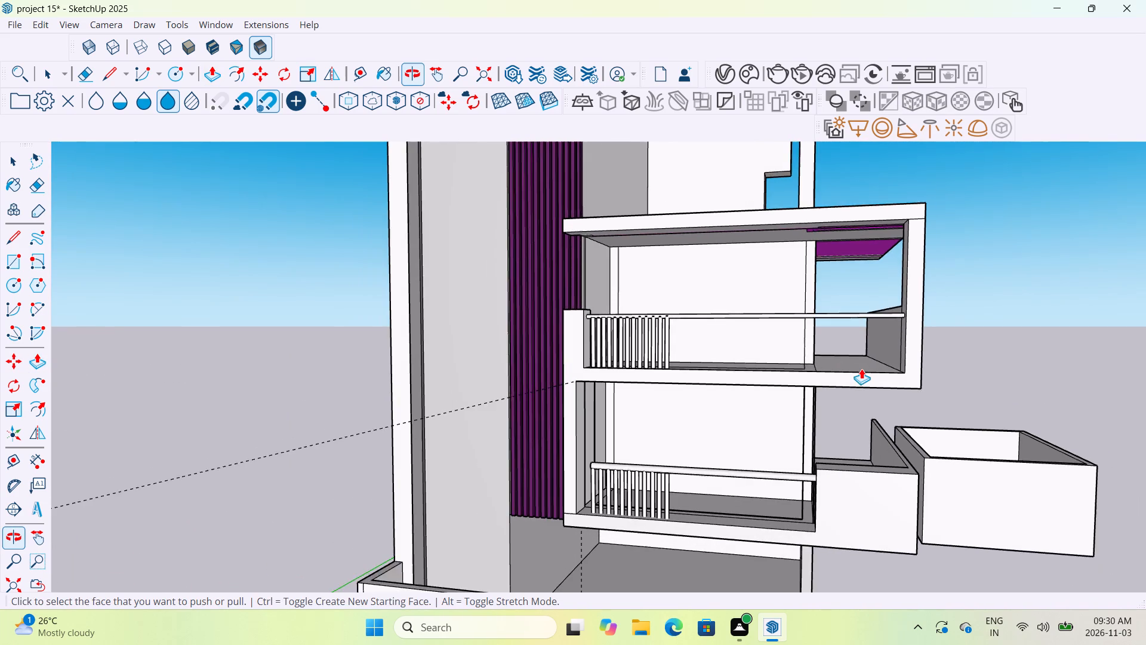
scroll(861, 368, "down", 2)
scroll(852, 523, "down", 6)
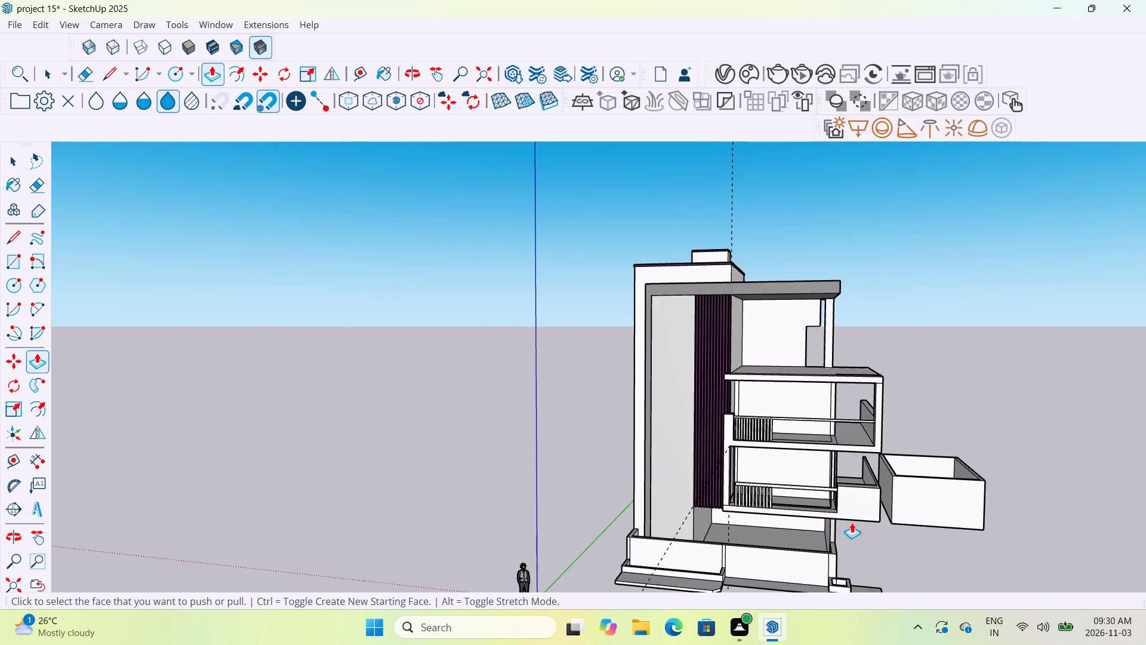
scroll(852, 523, "down", 3)
middle_click_drag(855, 539, 847, 474)
scroll(847, 474, "down", 5)
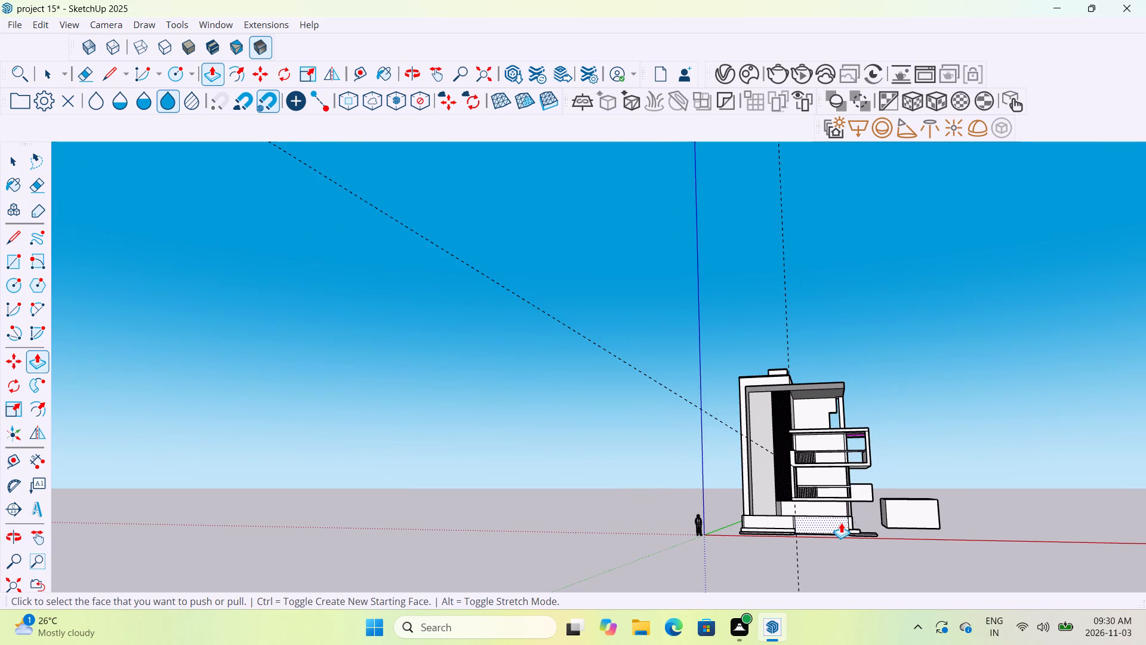
Save the model without purging its unused items.
left_click(14, 21)
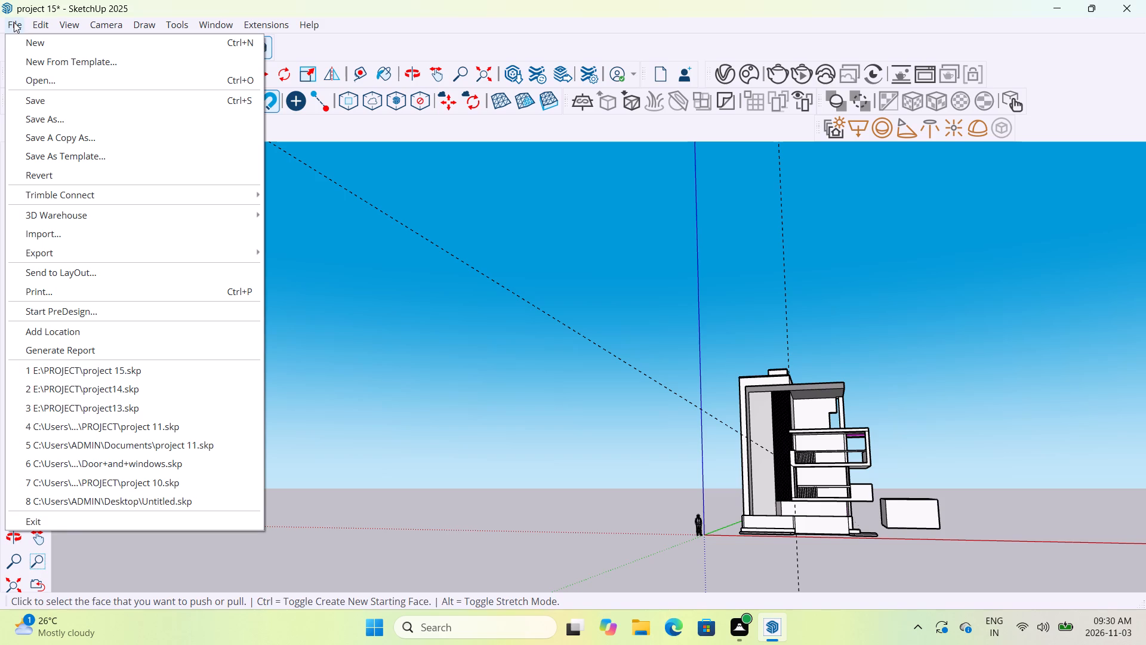
left_click(52, 101)
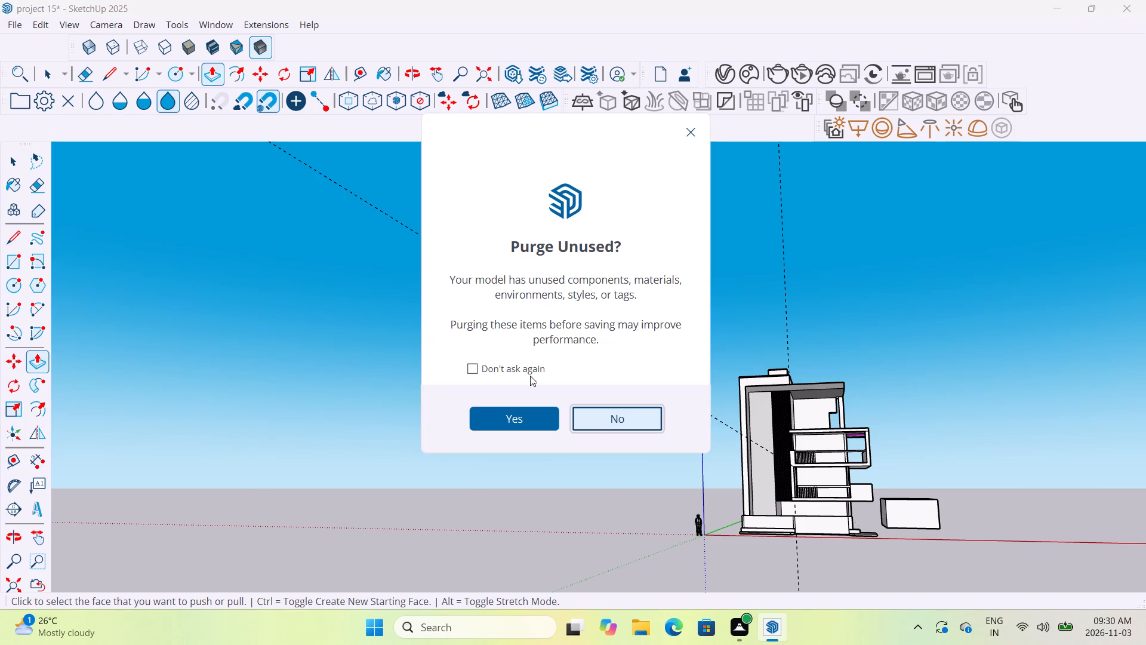
left_click(596, 422)
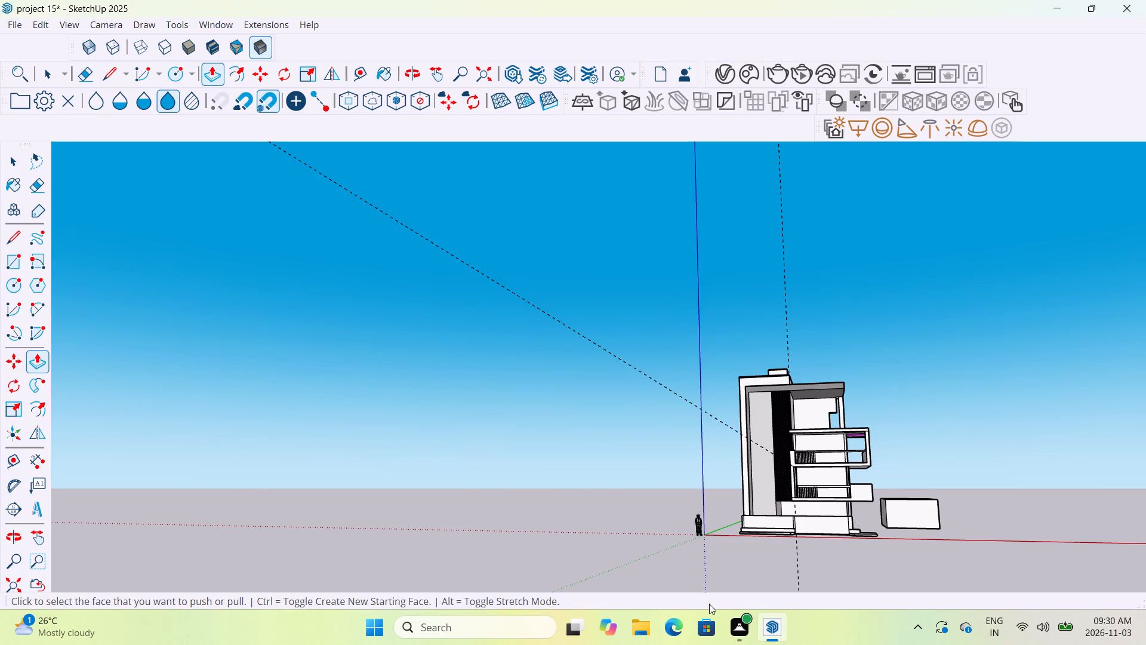
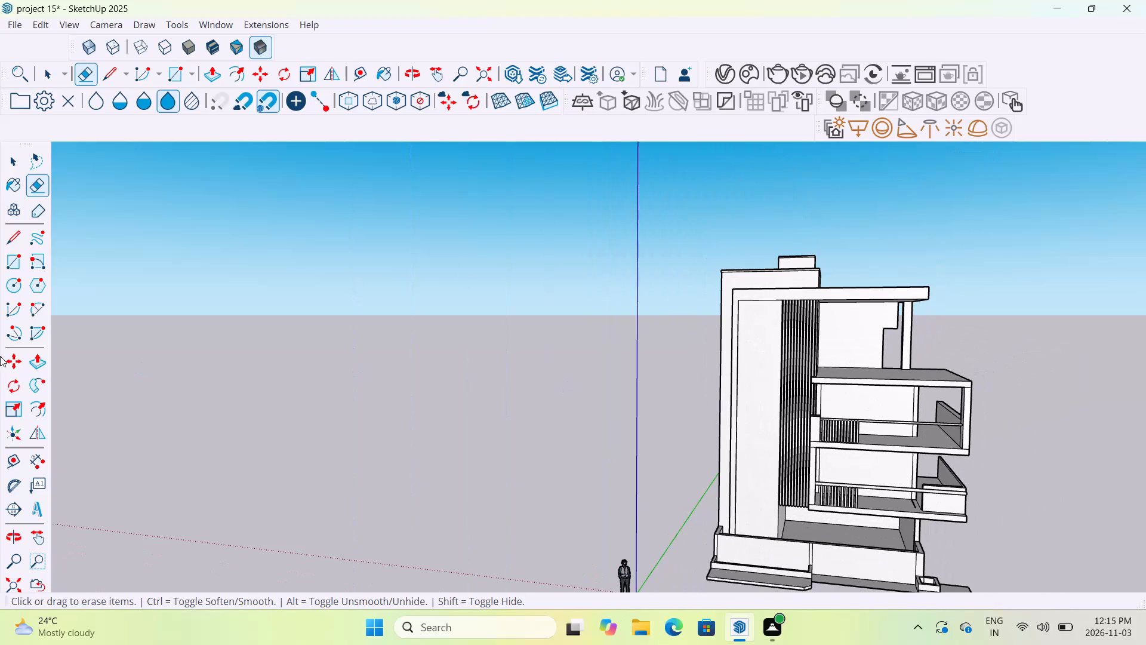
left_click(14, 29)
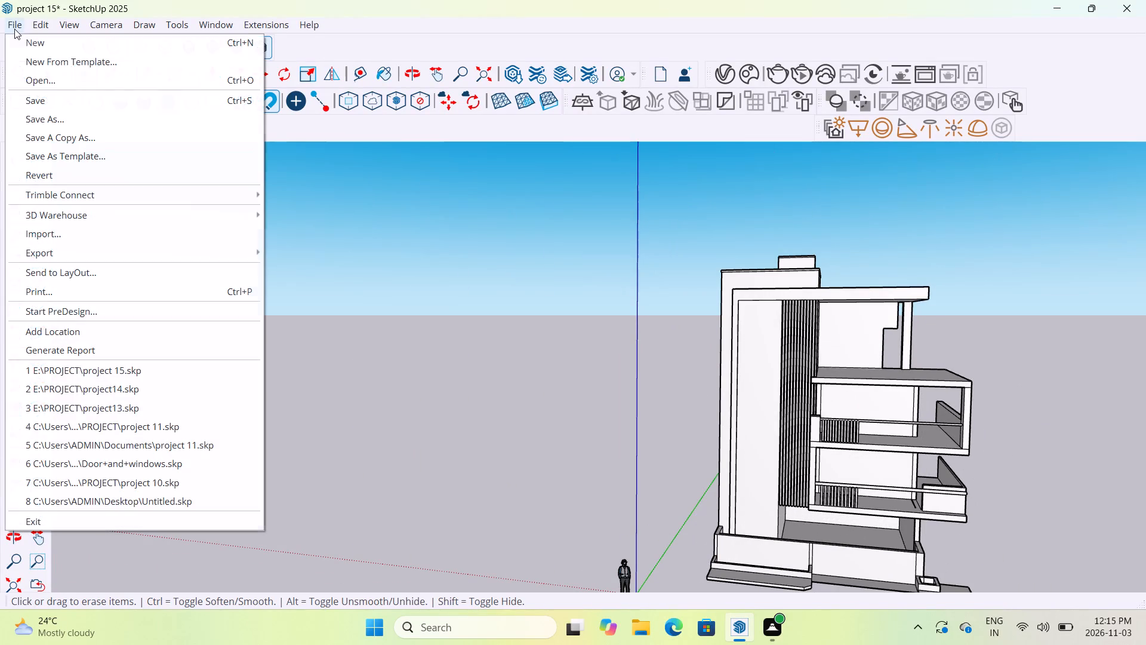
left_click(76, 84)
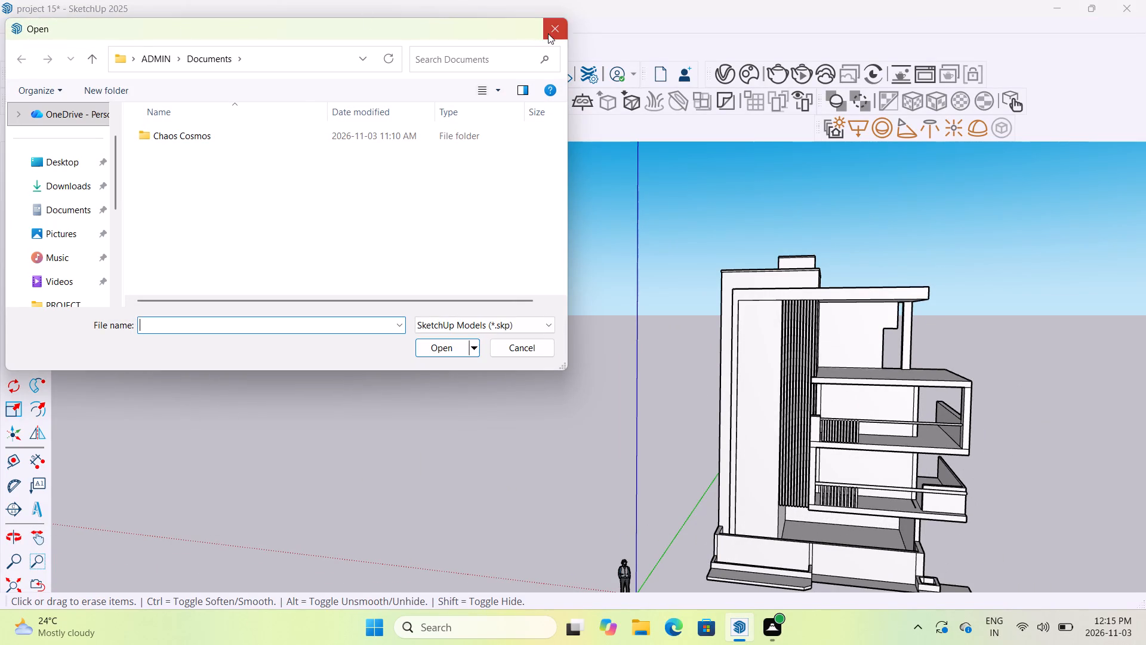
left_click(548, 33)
Import the jendela model from the Downloads folder and place it on the open ground beside the house.
left_click(19, 30)
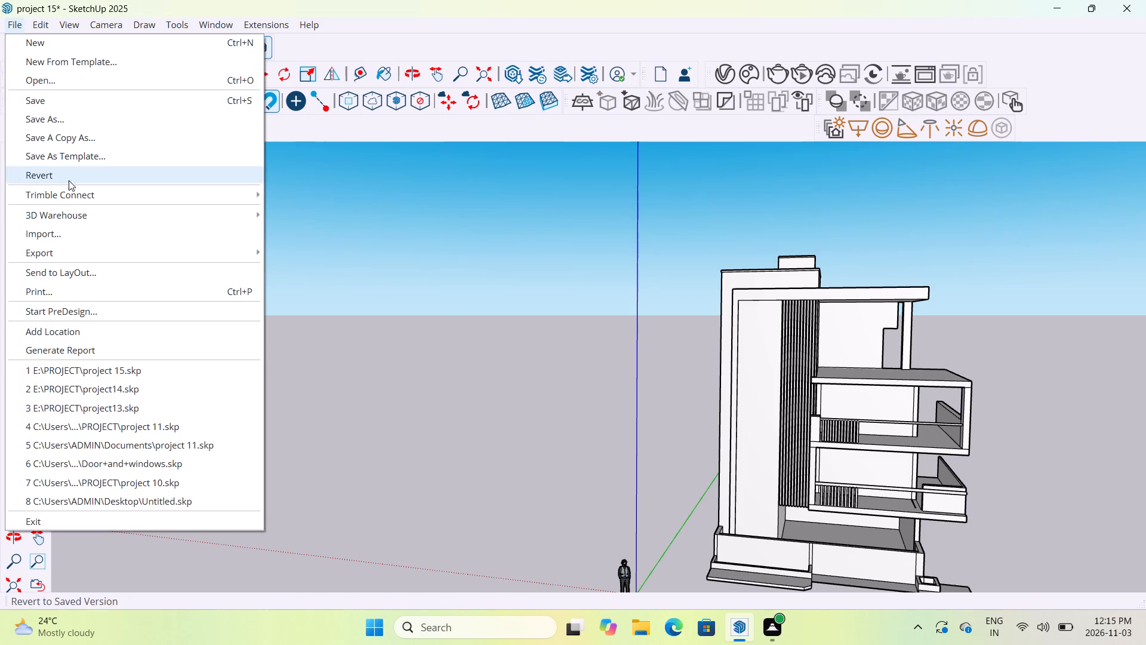
left_click(60, 229)
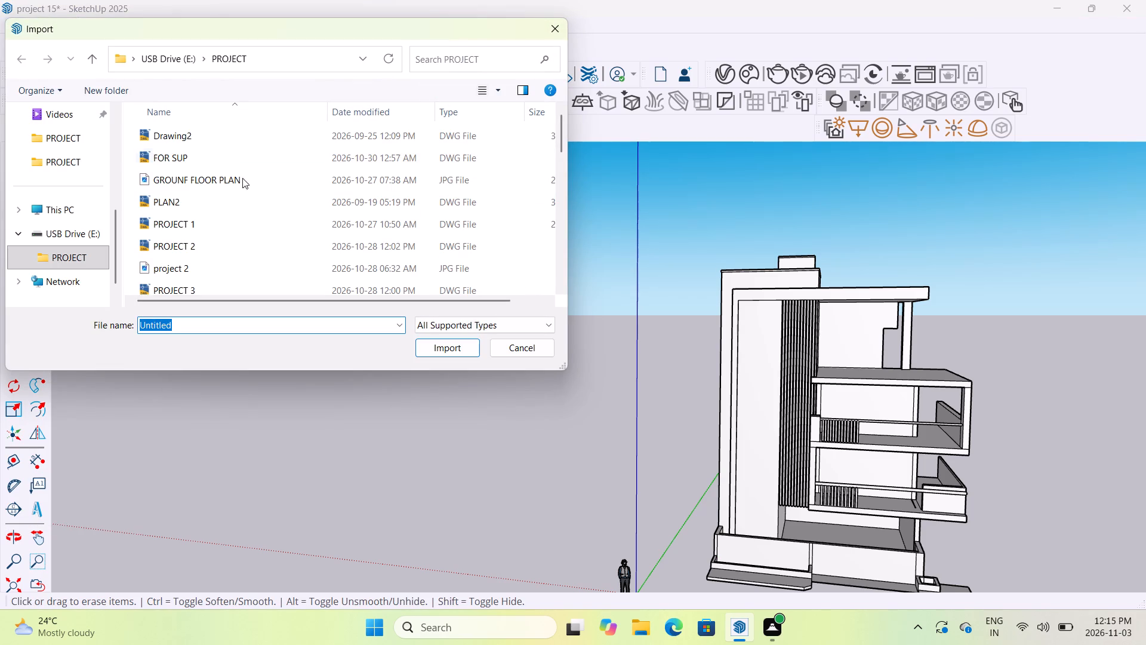
scroll(242, 197, "down", 3)
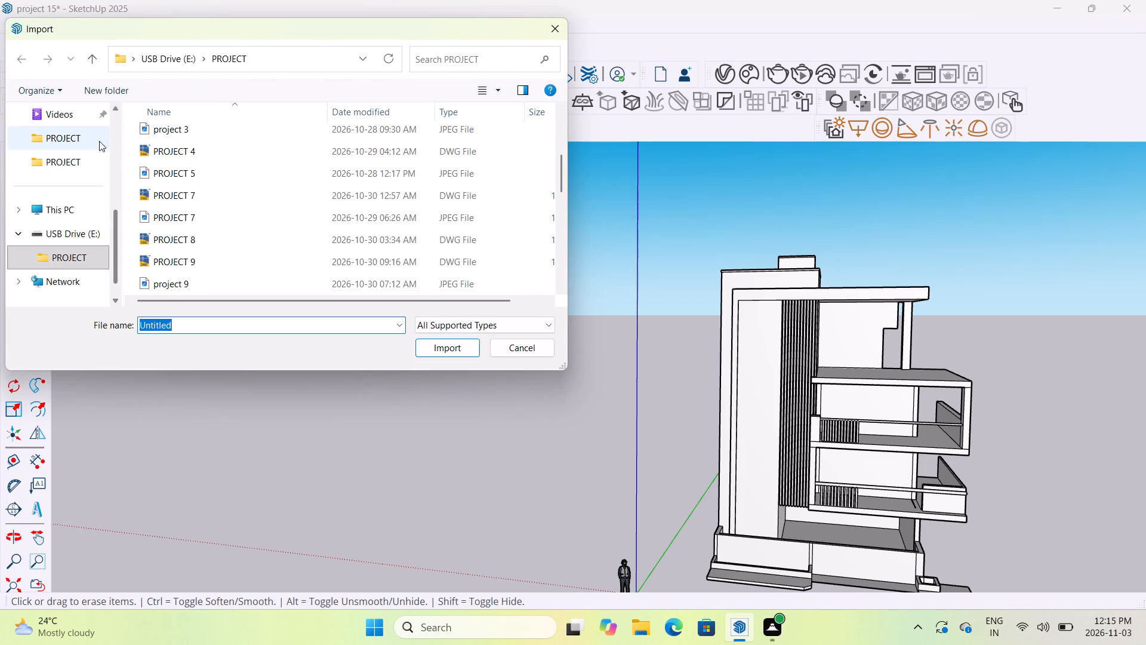
scroll(78, 203, "up", 4)
left_click(68, 235)
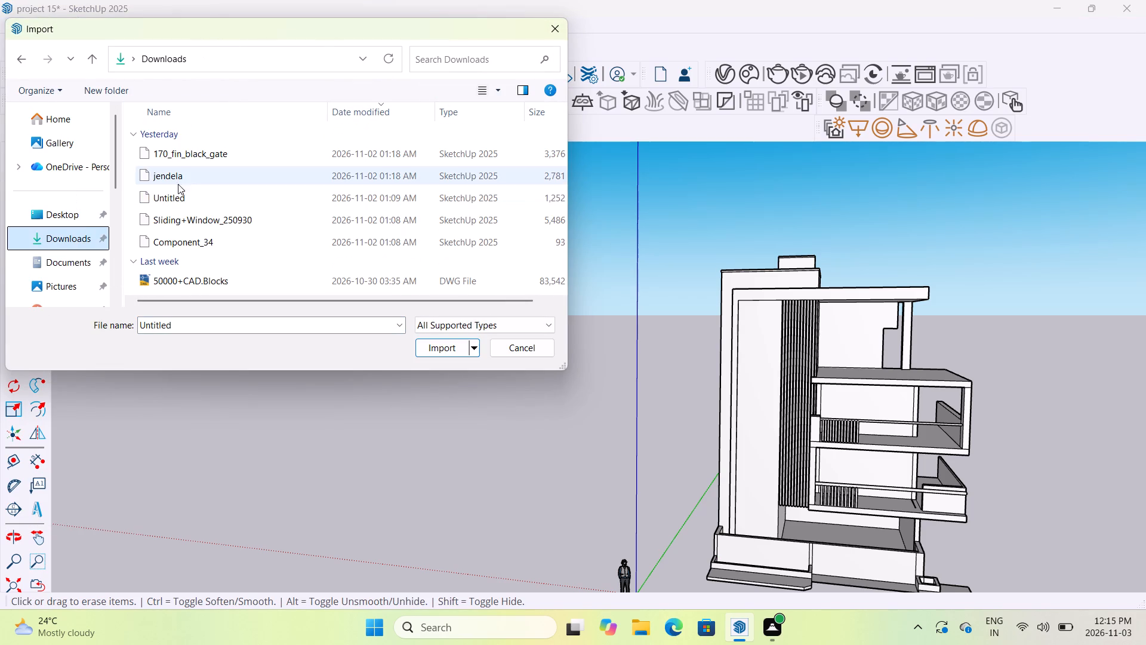
left_click(199, 174)
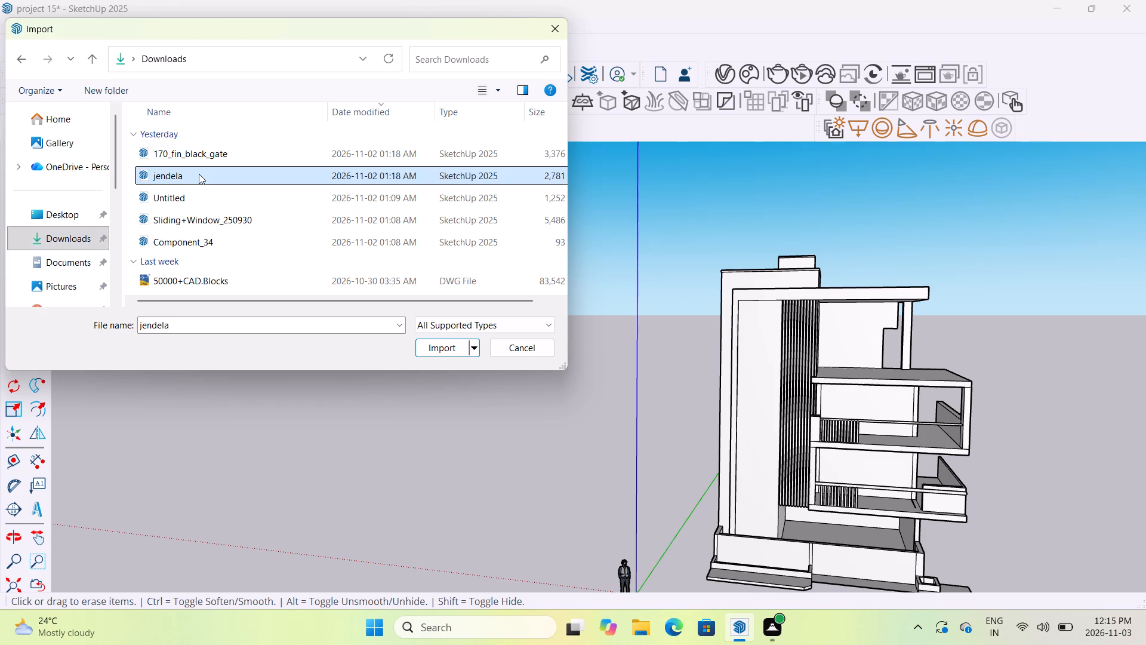
left_click(429, 348)
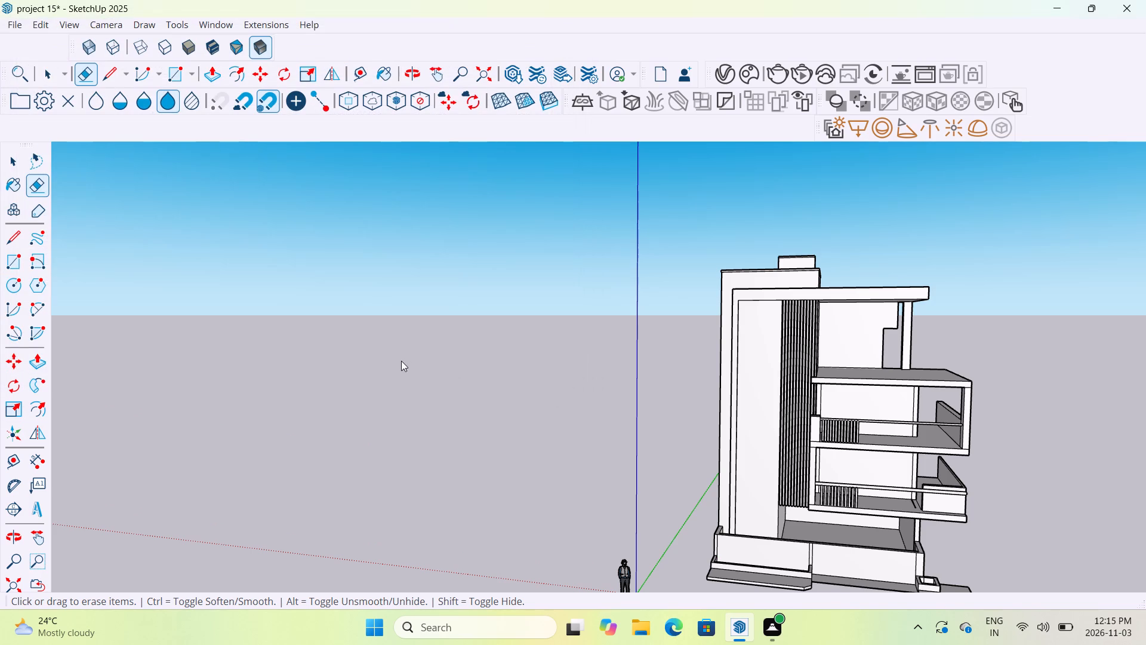
left_click(316, 419)
scroll(348, 407, "up", 18)
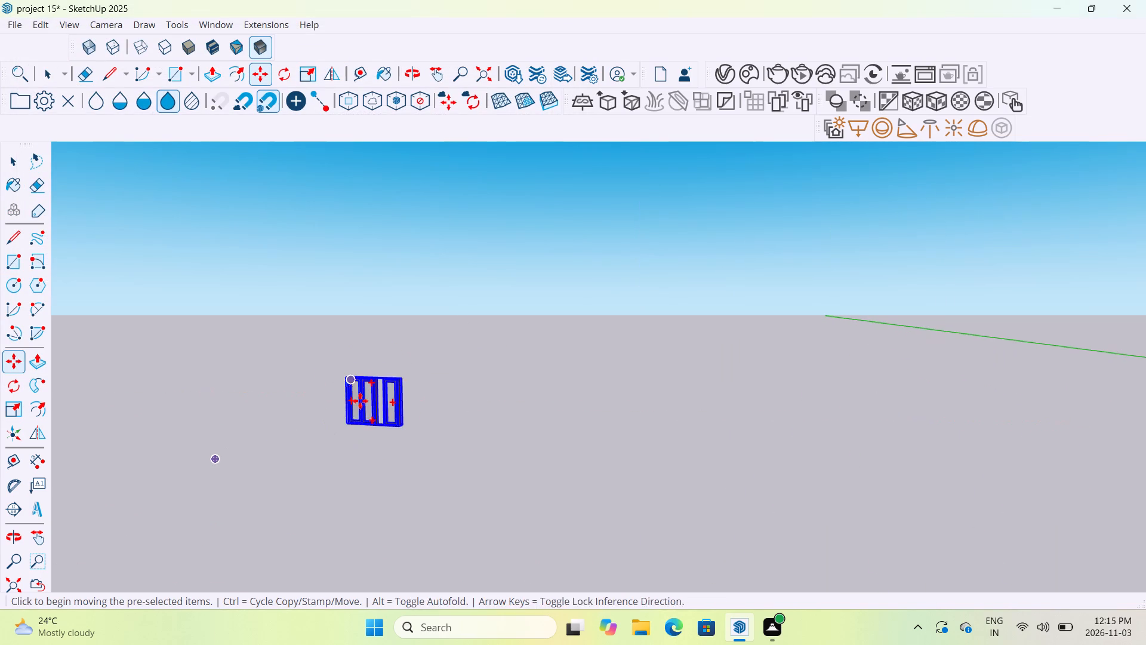
middle_click_drag(361, 417, 431, 407)
scroll(366, 411, "up", 14)
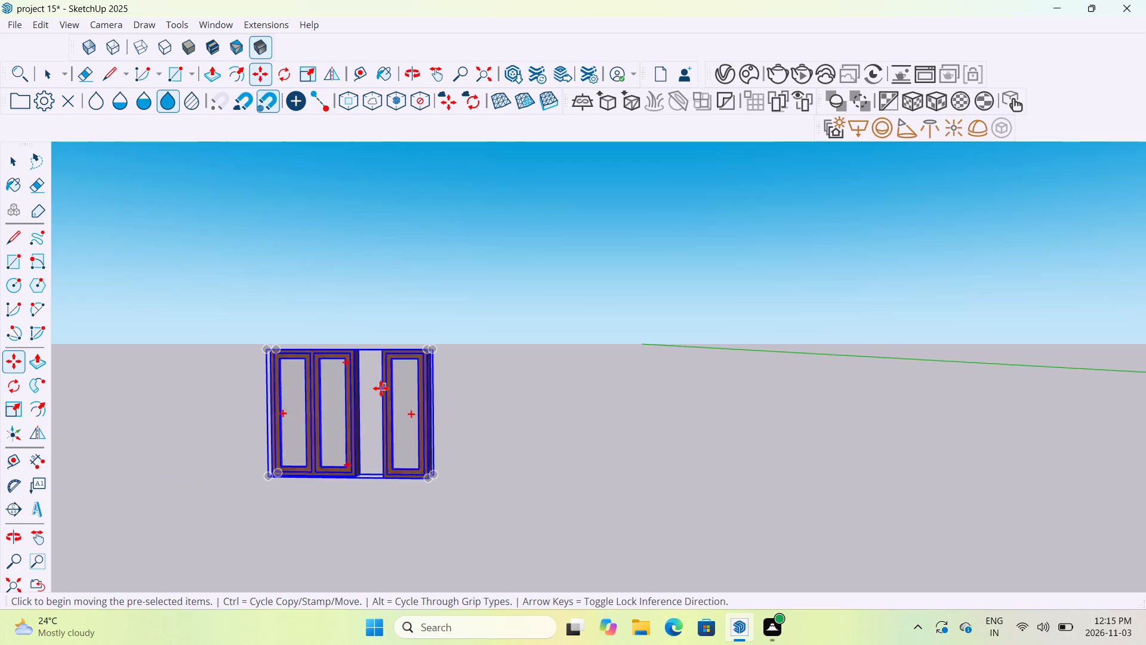
scroll(381, 388, "up", 3)
Explode the imported window component, repeating it on the nested components to separate the windows.
right_click(381, 388)
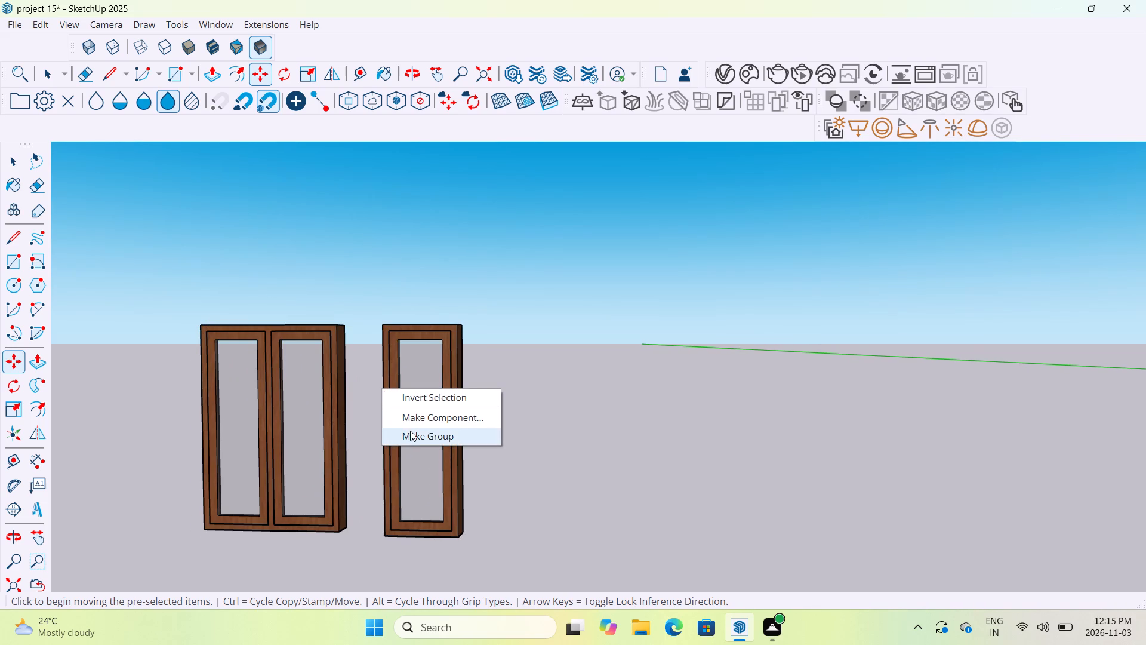
left_click(328, 383)
right_click(328, 383)
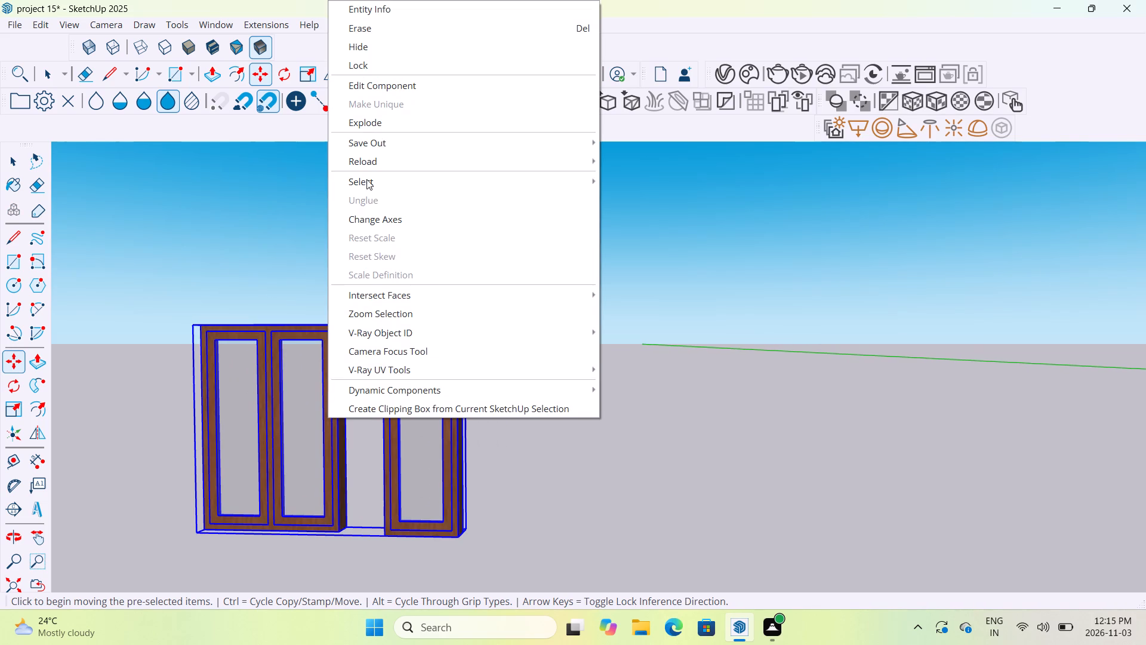
left_click(397, 118)
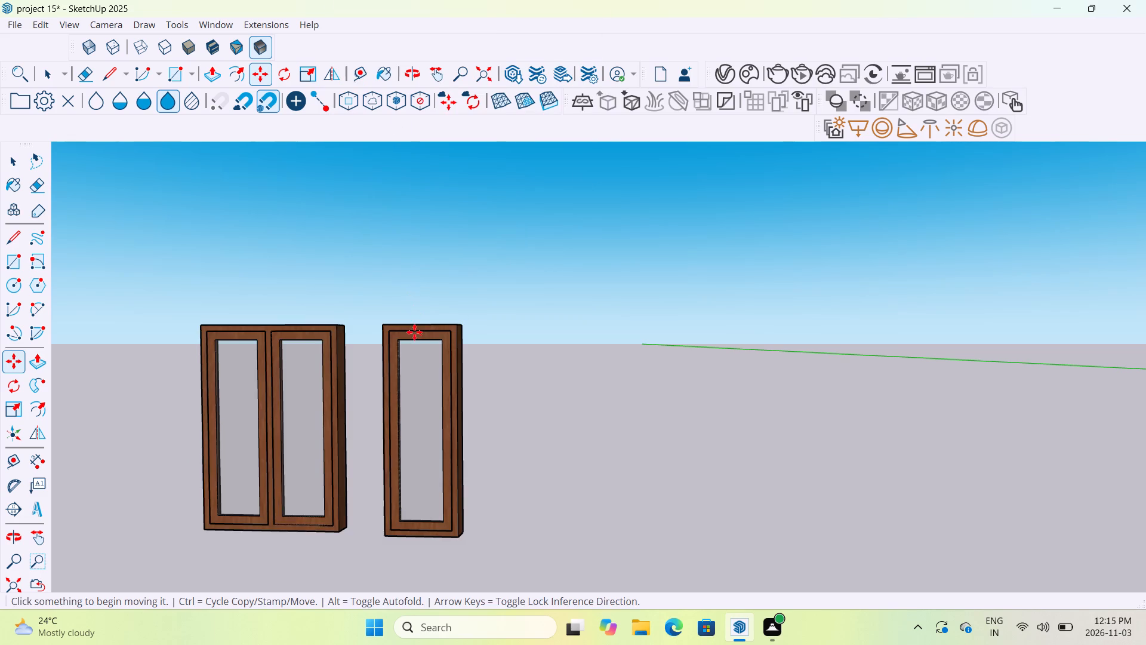
left_click(414, 334)
right_click(414, 334)
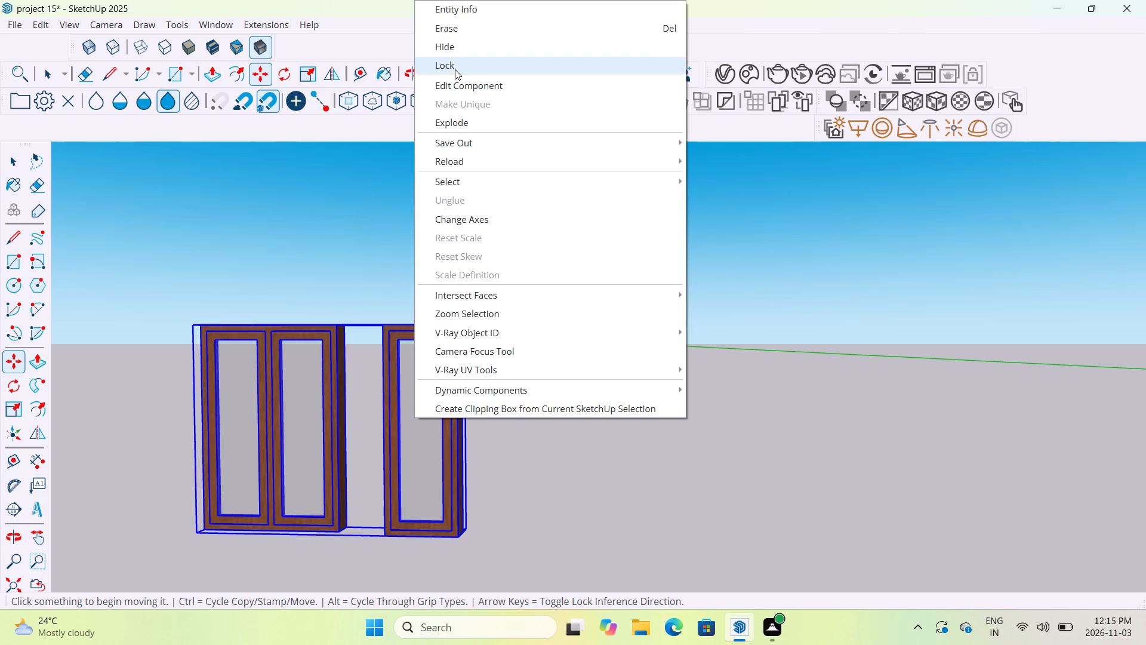
left_click(457, 121)
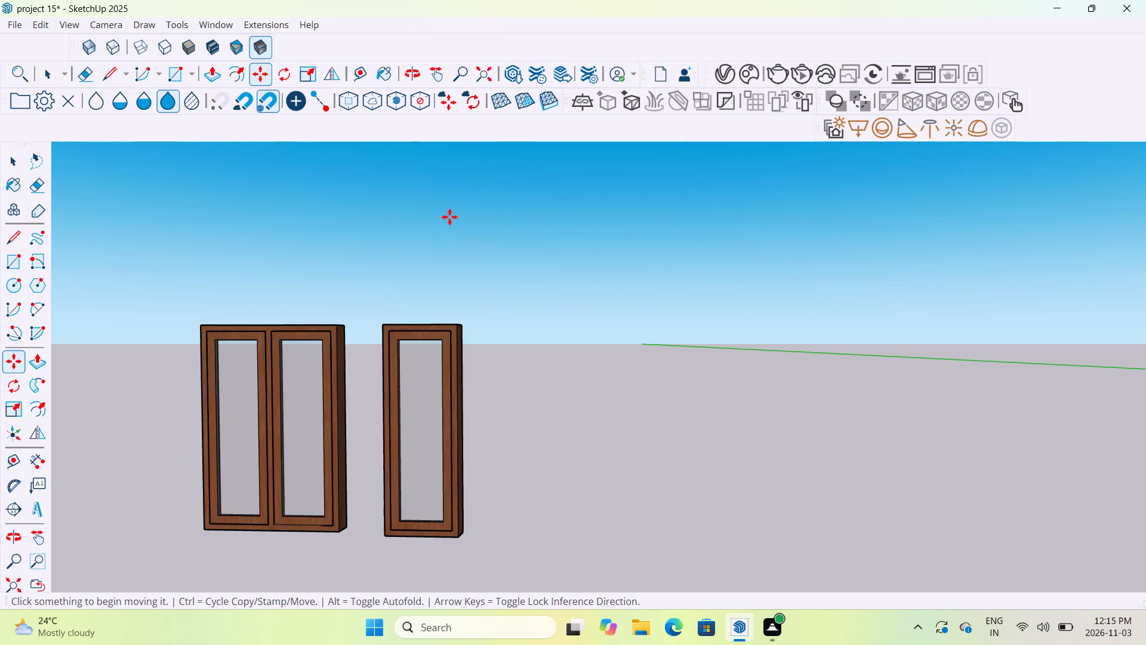
left_click(435, 334)
right_click(435, 334)
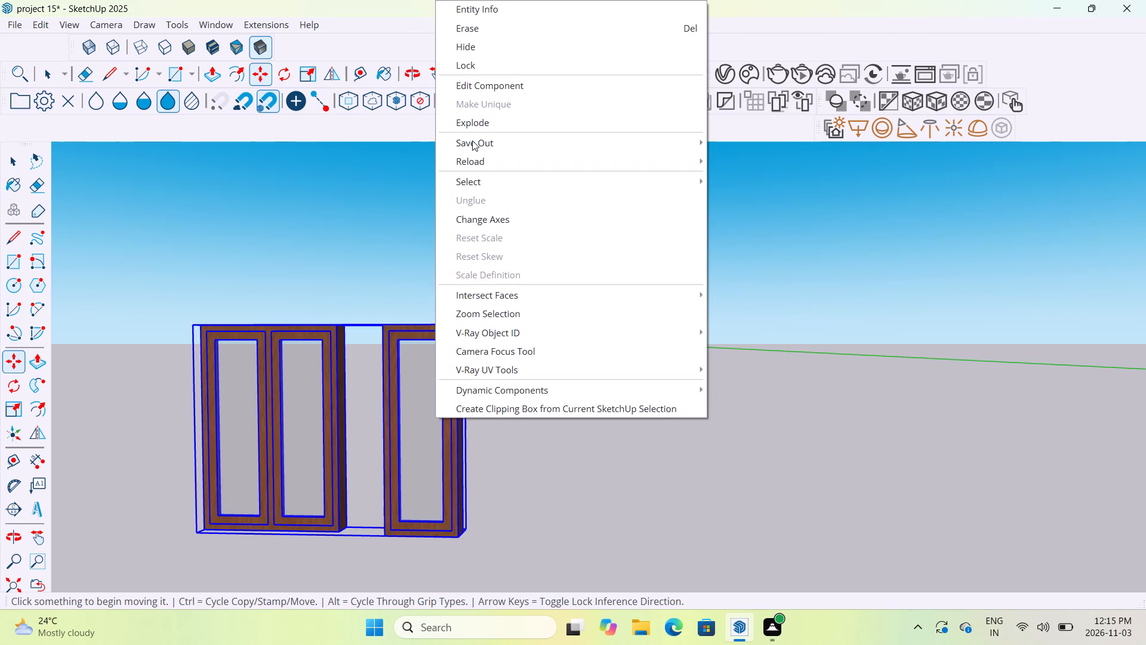
left_click(481, 121)
Explode the still-joined window set two more times to break up its remaining nested levels.
left_click(453, 330)
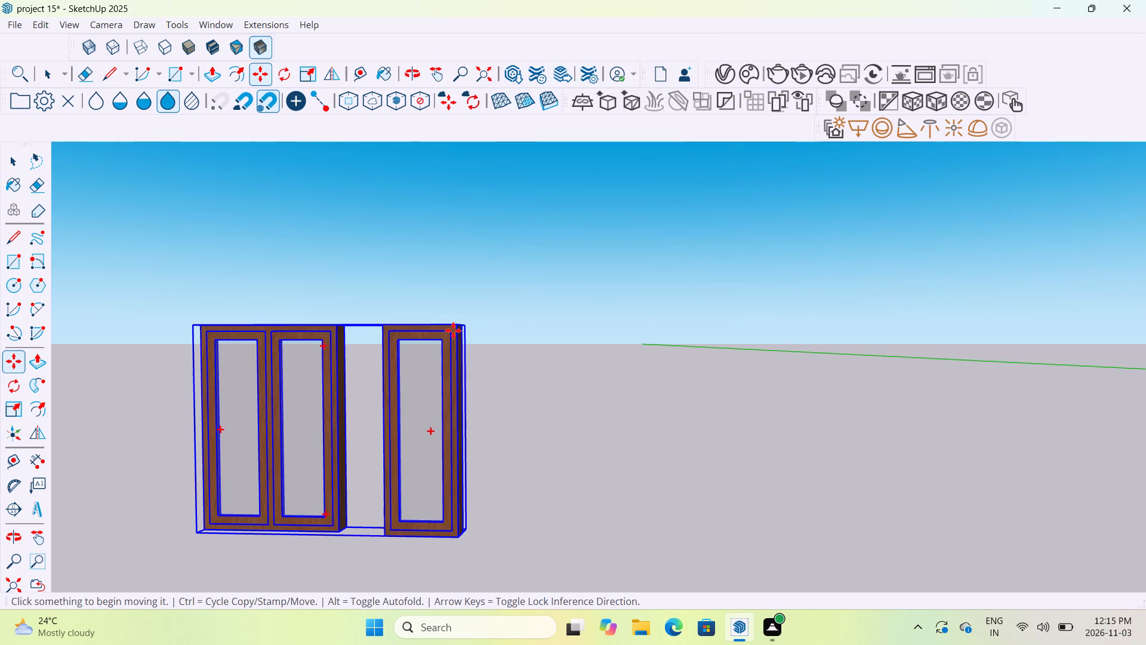
scroll(453, 329, "up", 6)
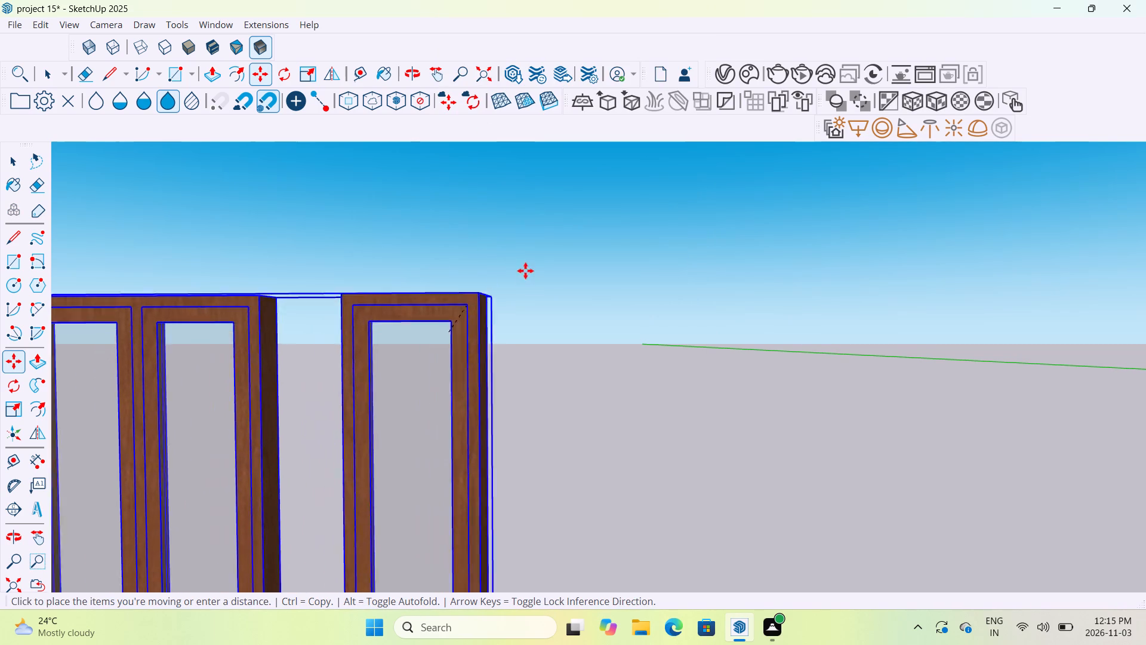
right_click(527, 269)
left_click(553, 124)
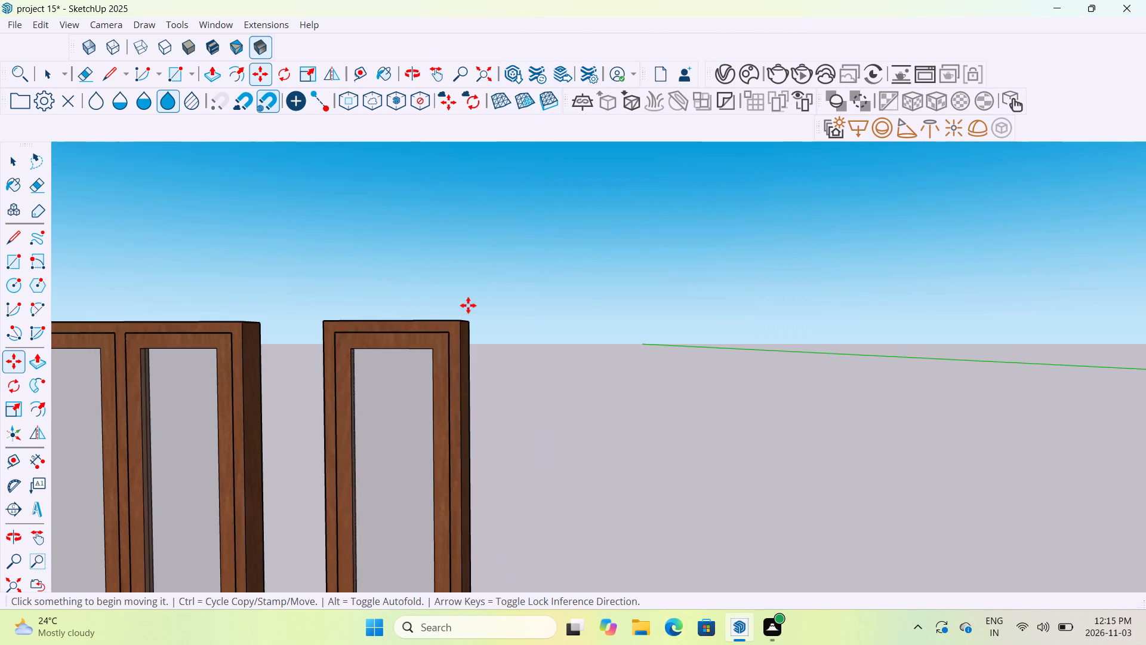
left_click(440, 332)
middle_click_drag(440, 332, 507, 263)
scroll(507, 263, "down", 7)
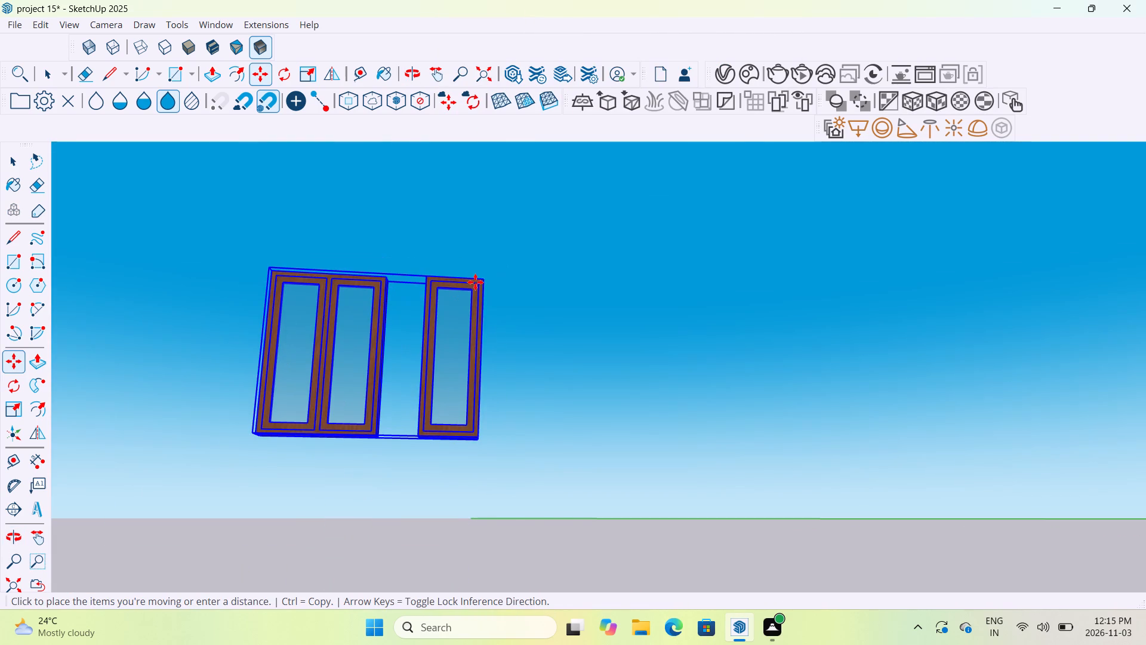
right_click(475, 282)
left_click(522, 121)
middle_click_drag(472, 245, 476, 293)
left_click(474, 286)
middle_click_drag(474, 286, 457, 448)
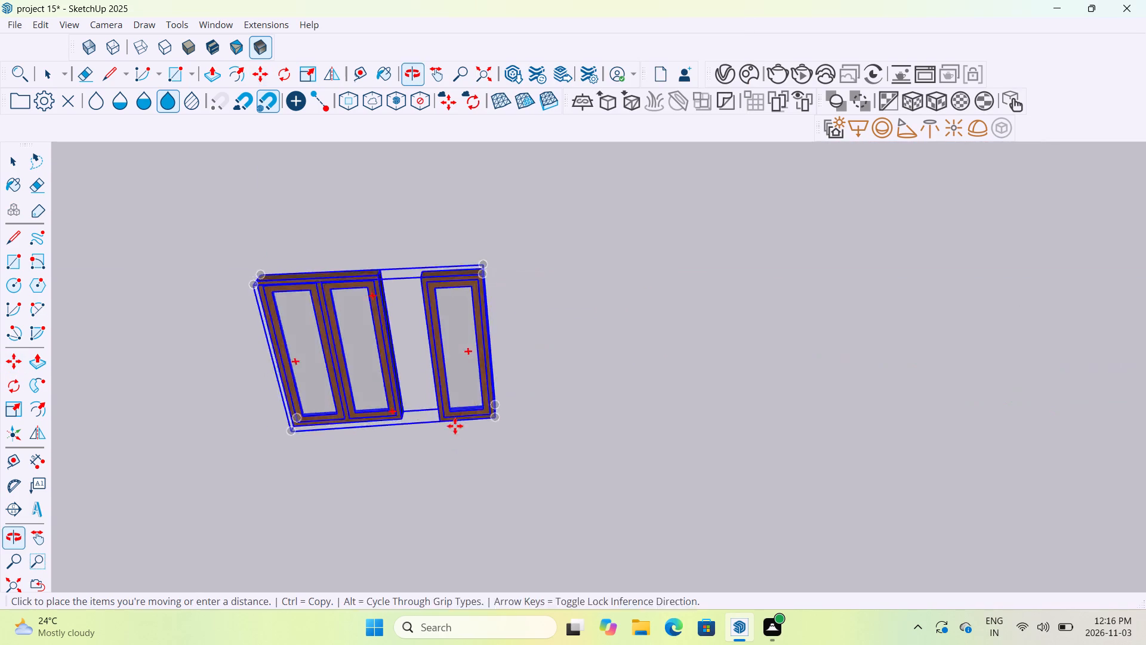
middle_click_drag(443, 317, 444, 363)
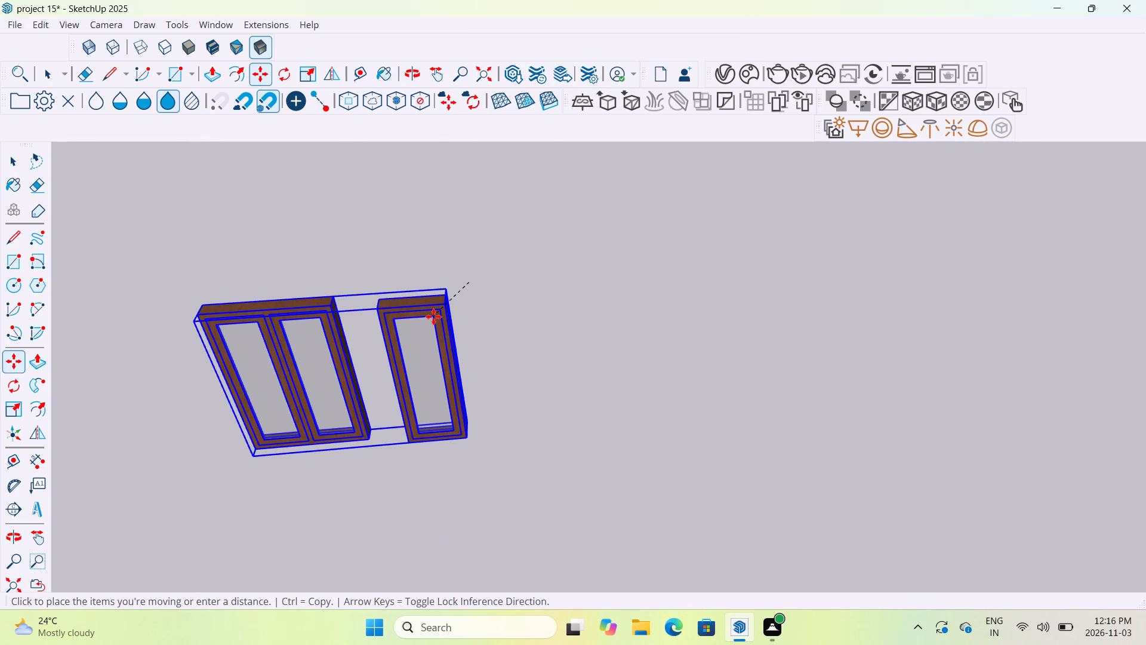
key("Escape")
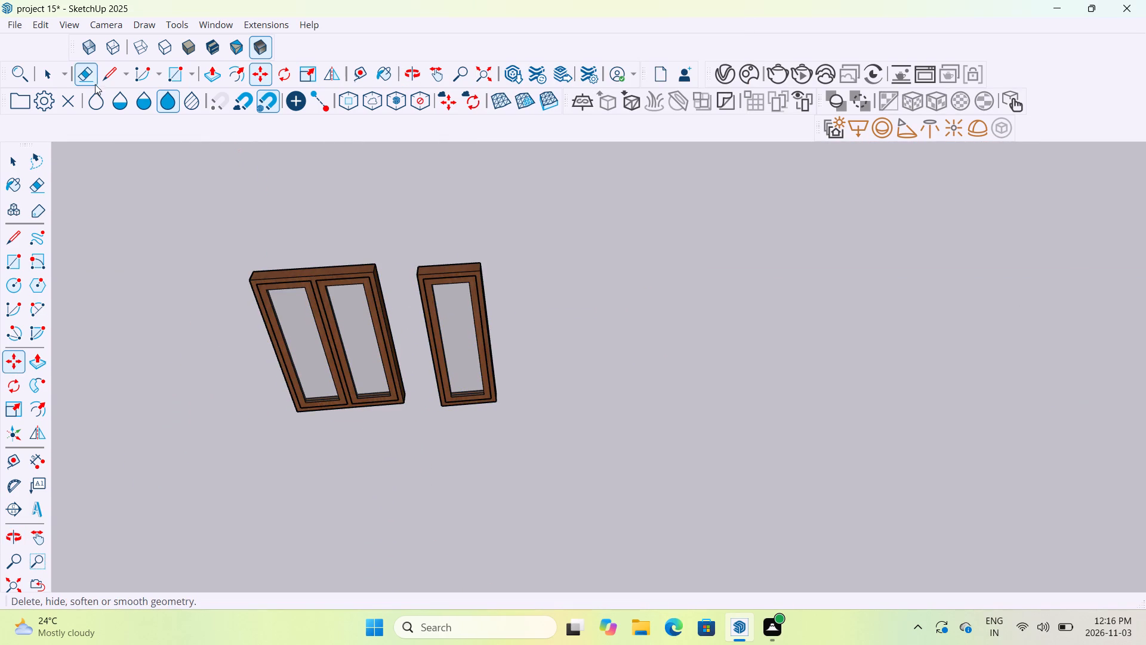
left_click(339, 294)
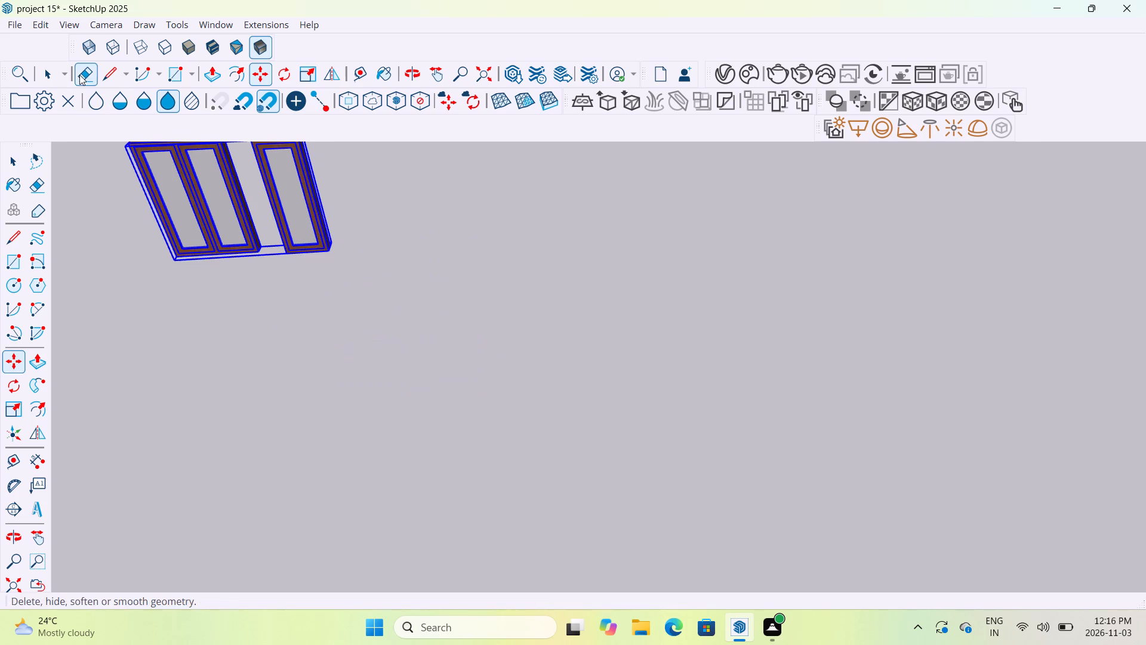
Open the imported window component for editing and erase the single-panel window, keeping the double one.
left_click(37, 75)
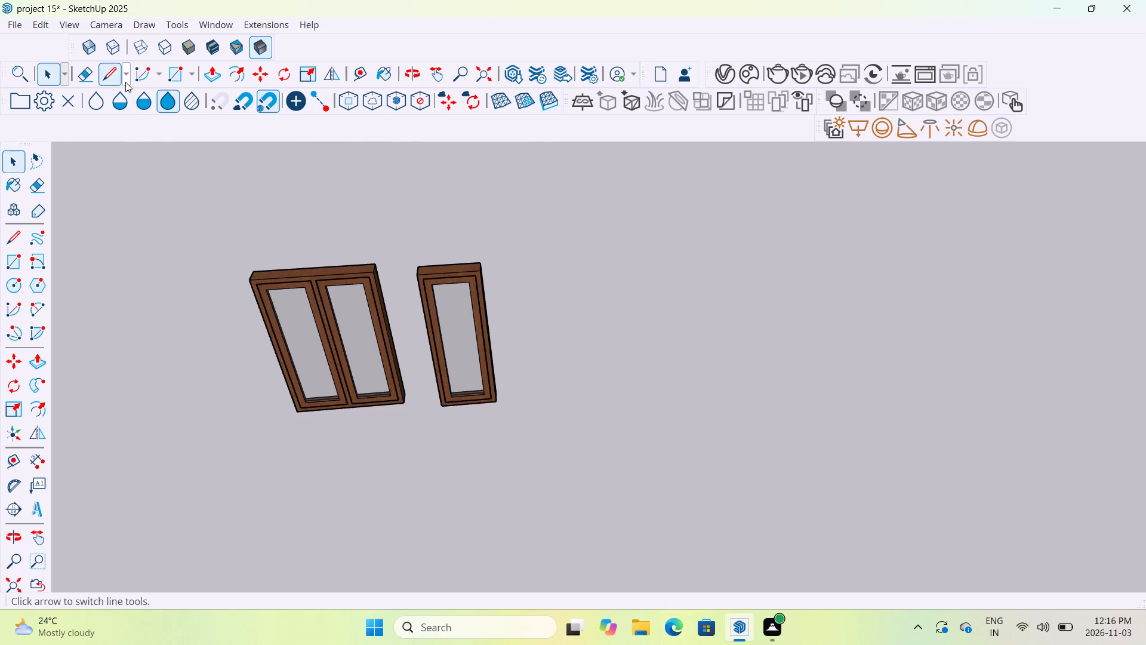
left_click(333, 296)
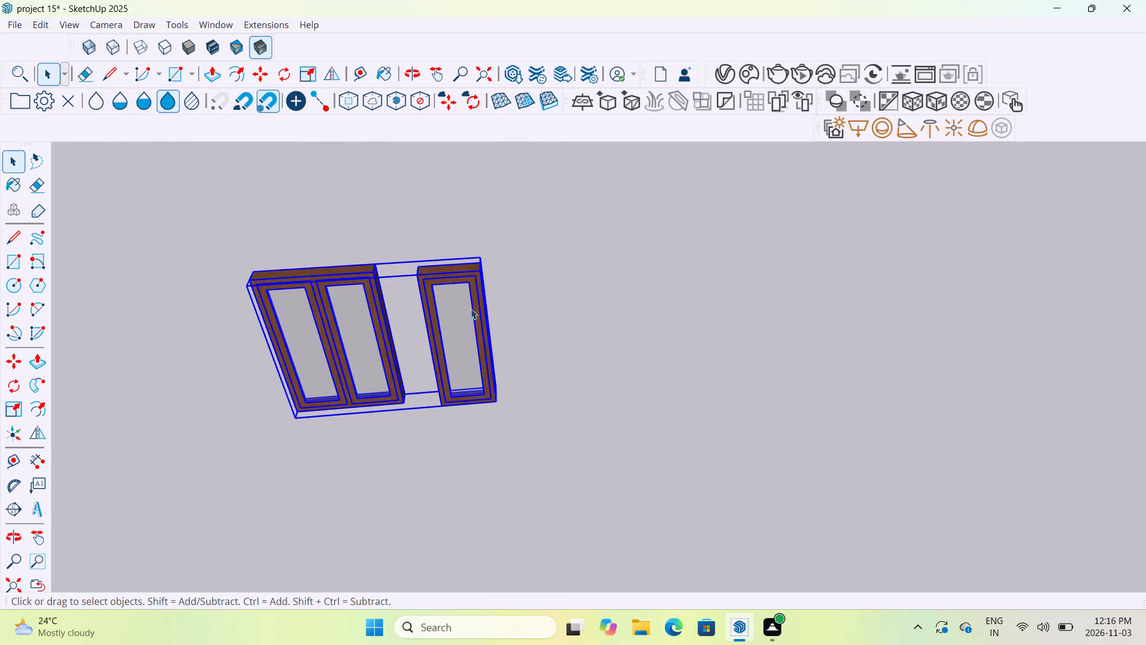
double_click(471, 309)
scroll(471, 309, "up", 3)
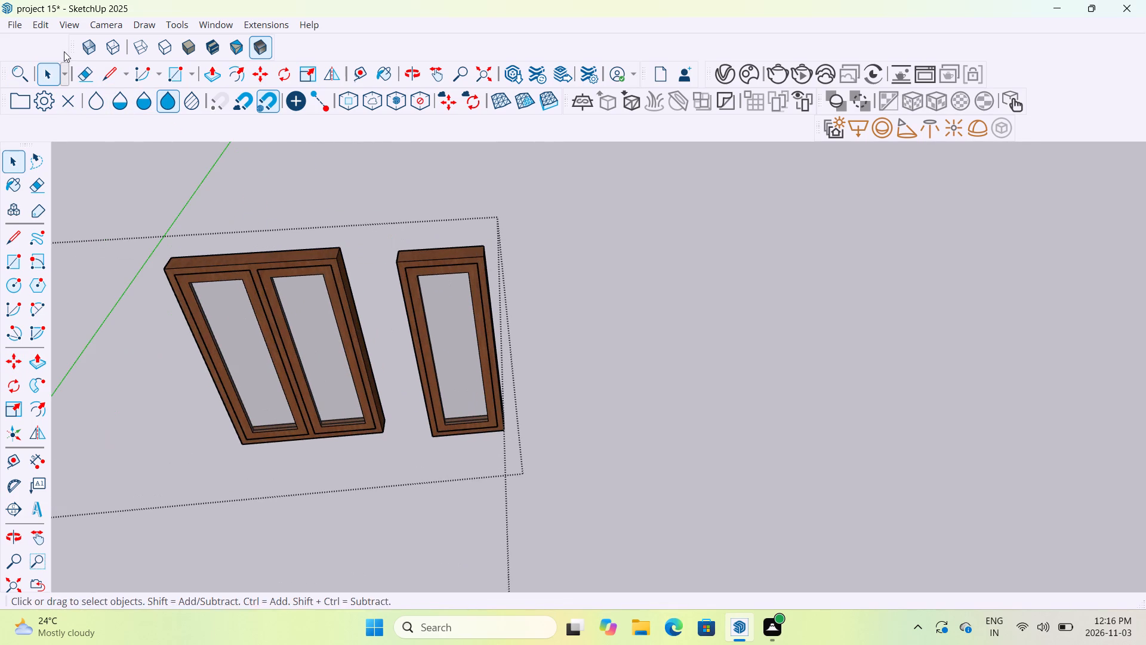
left_click(78, 74)
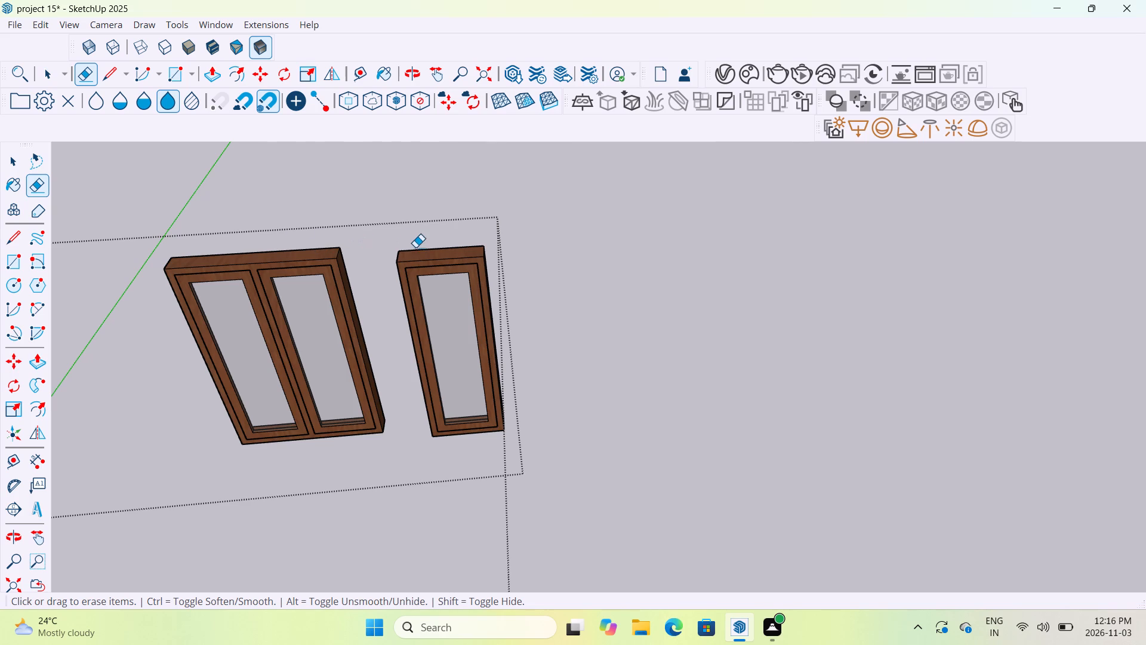
left_click_drag(415, 247, 428, 314)
scroll(412, 319, "down", 8)
scroll(412, 319, "up", 1)
scroll(412, 319, "down", 4)
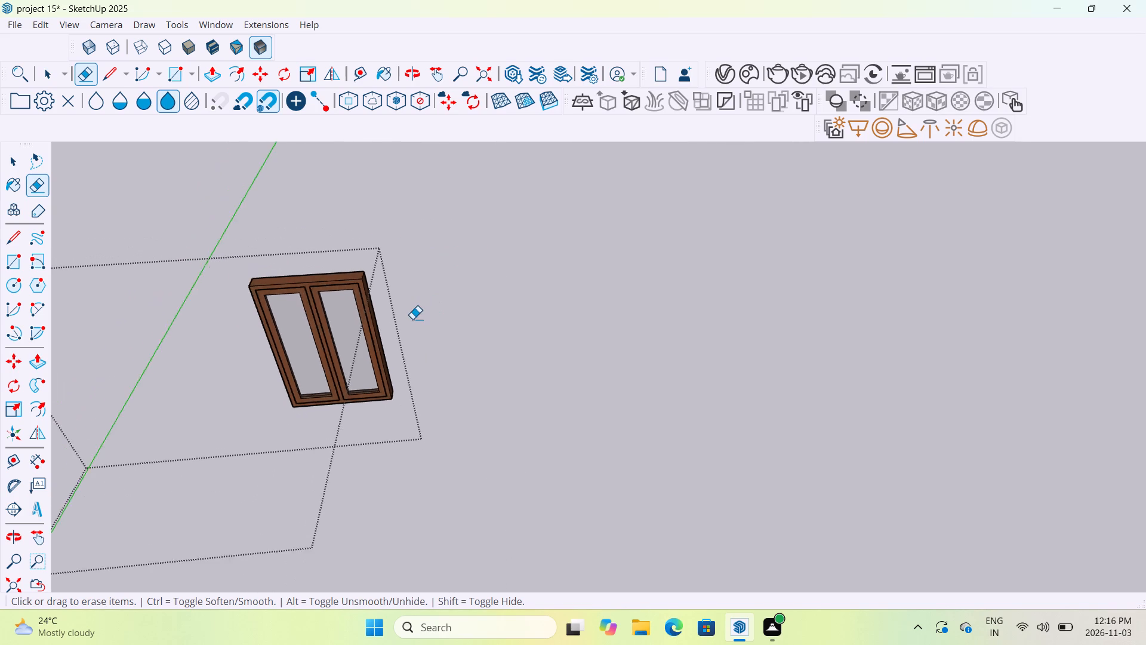
scroll(412, 319, "down", 6)
key("Escape")
key("Escape")
left_click(472, 302)
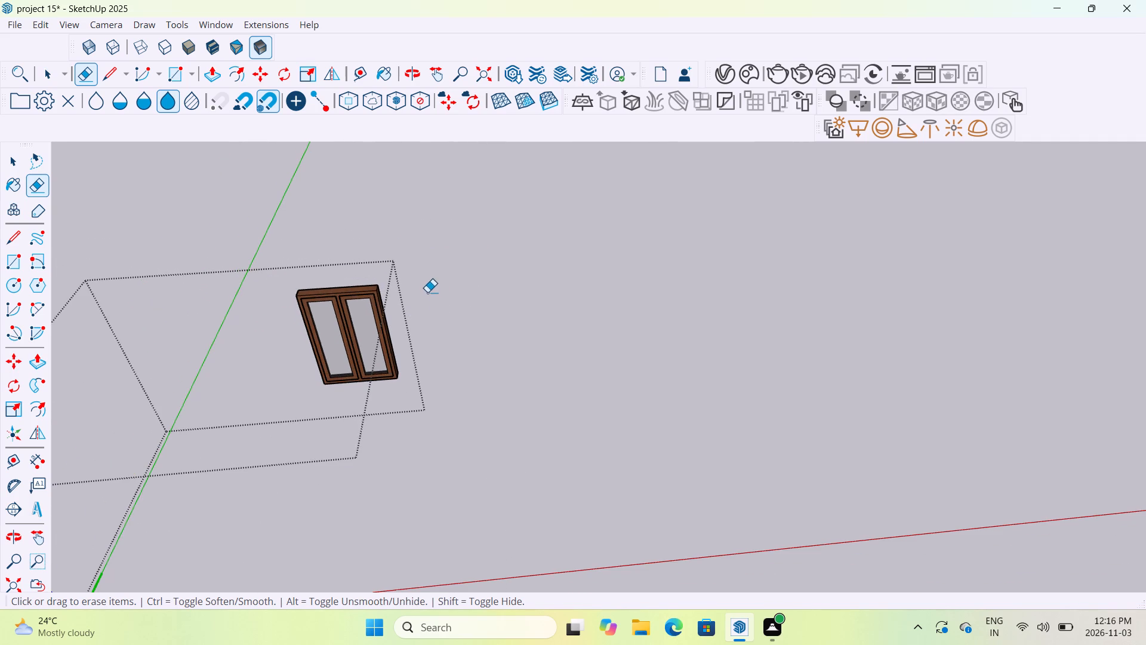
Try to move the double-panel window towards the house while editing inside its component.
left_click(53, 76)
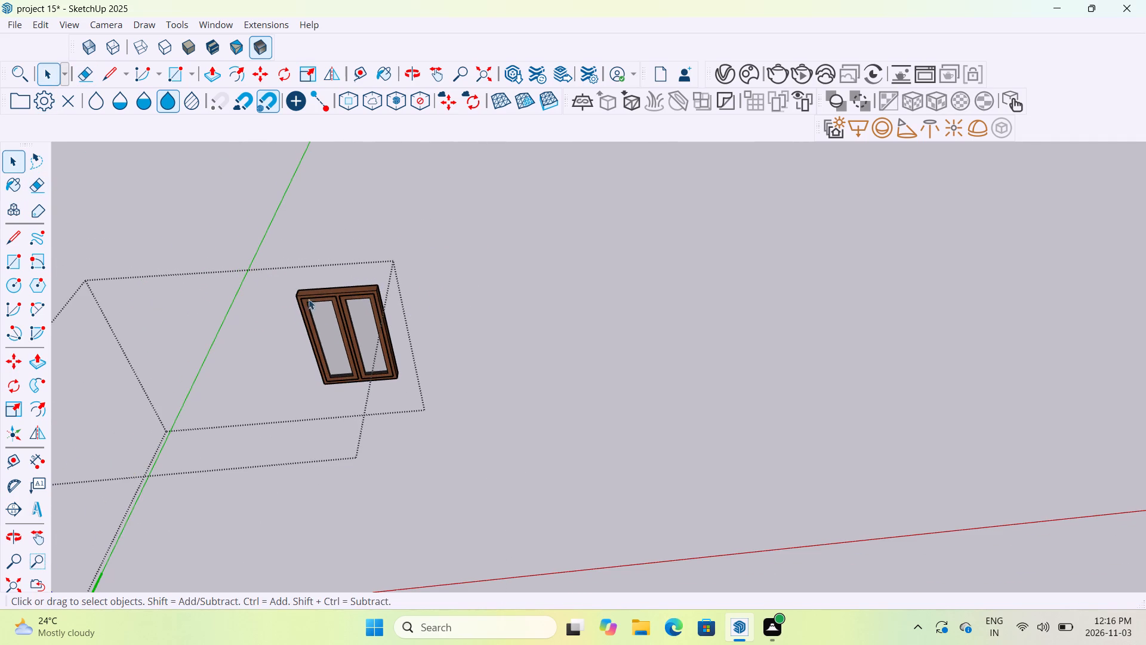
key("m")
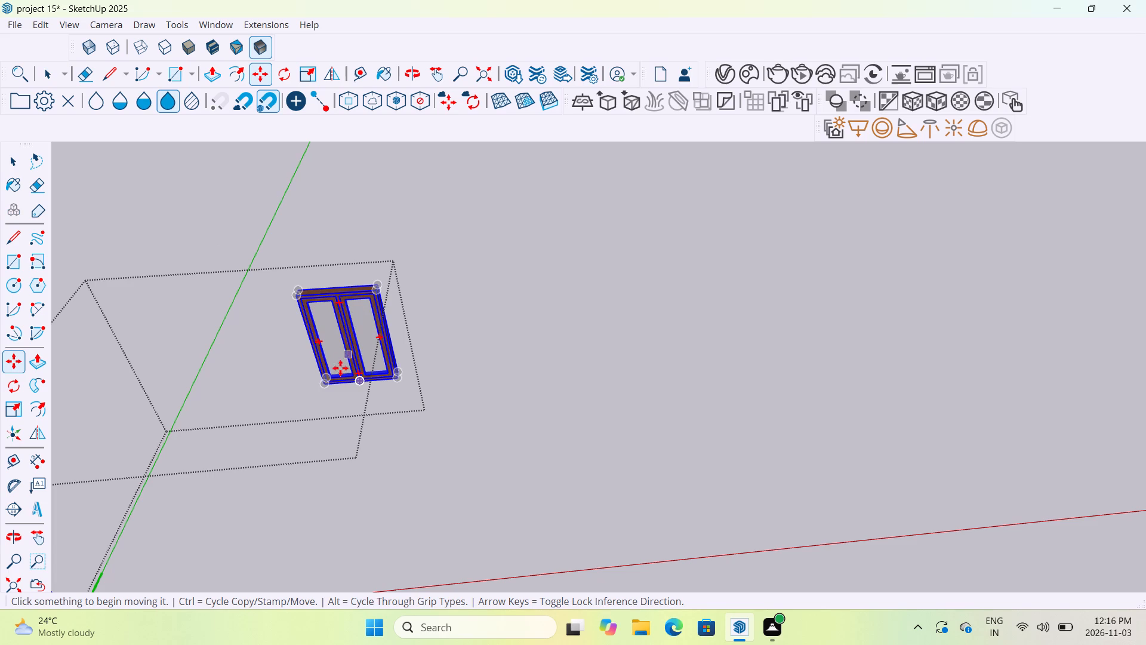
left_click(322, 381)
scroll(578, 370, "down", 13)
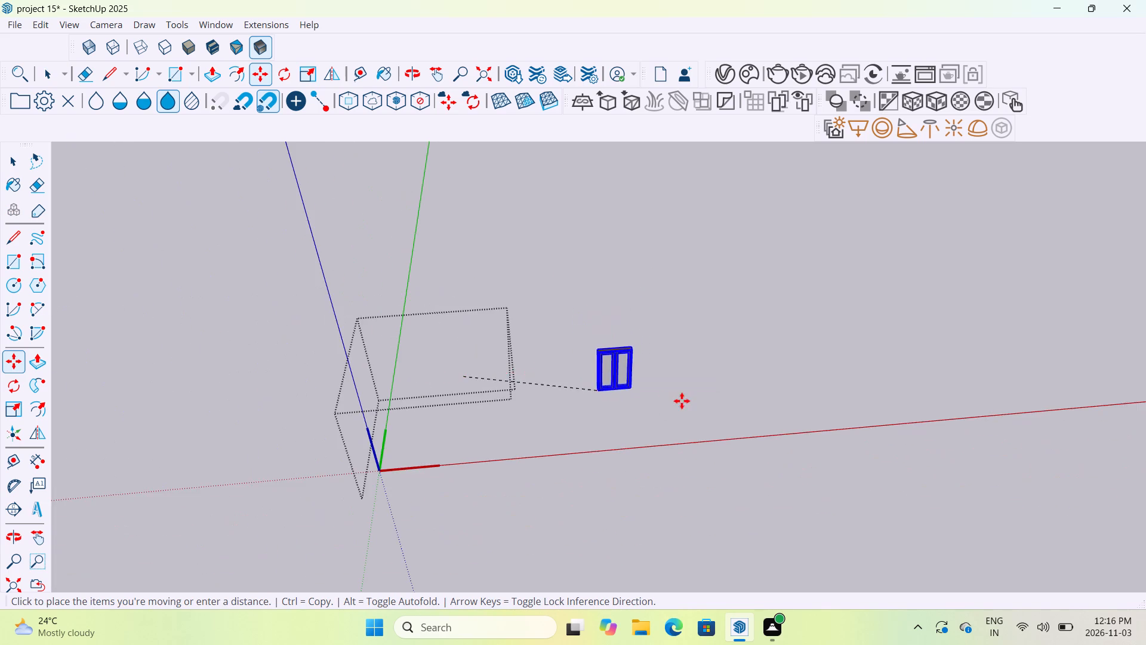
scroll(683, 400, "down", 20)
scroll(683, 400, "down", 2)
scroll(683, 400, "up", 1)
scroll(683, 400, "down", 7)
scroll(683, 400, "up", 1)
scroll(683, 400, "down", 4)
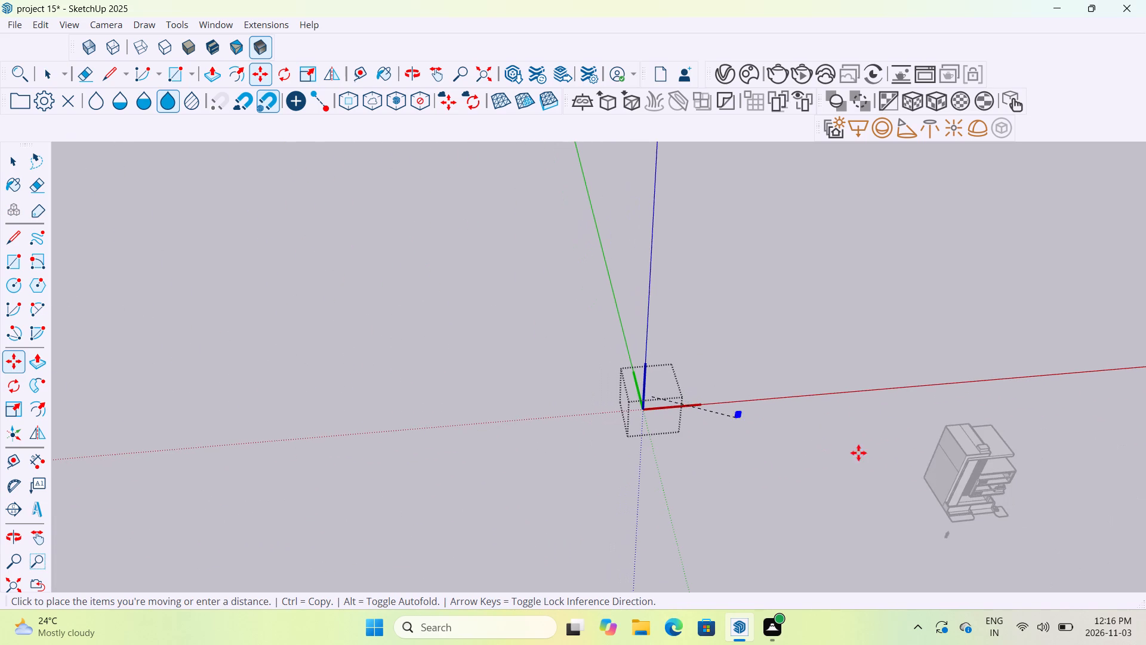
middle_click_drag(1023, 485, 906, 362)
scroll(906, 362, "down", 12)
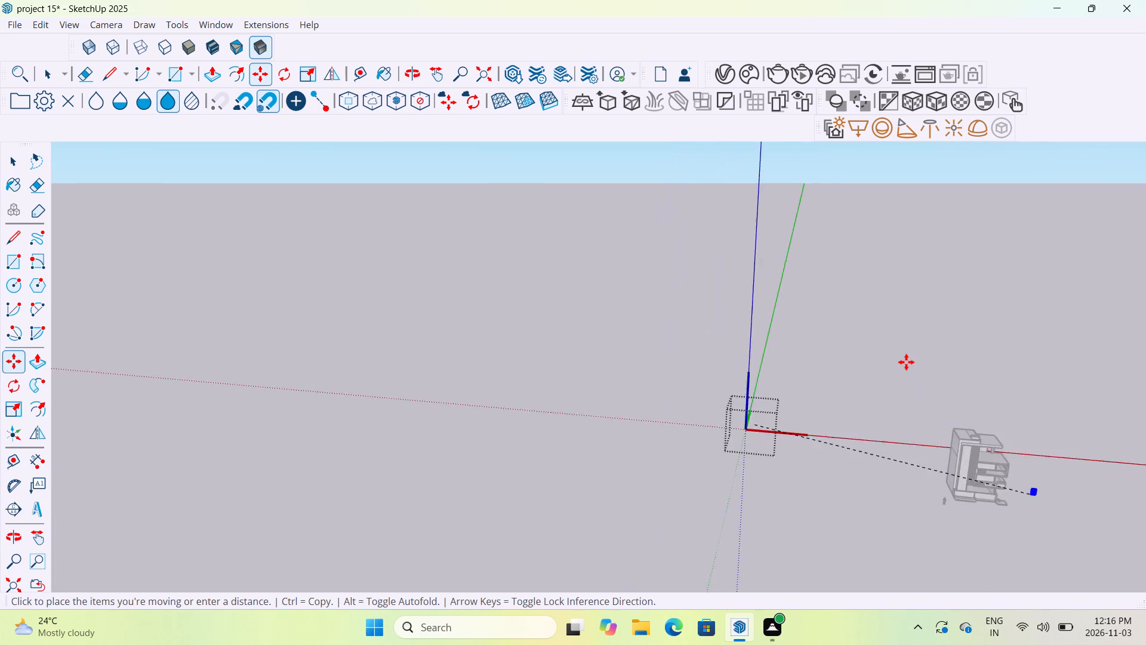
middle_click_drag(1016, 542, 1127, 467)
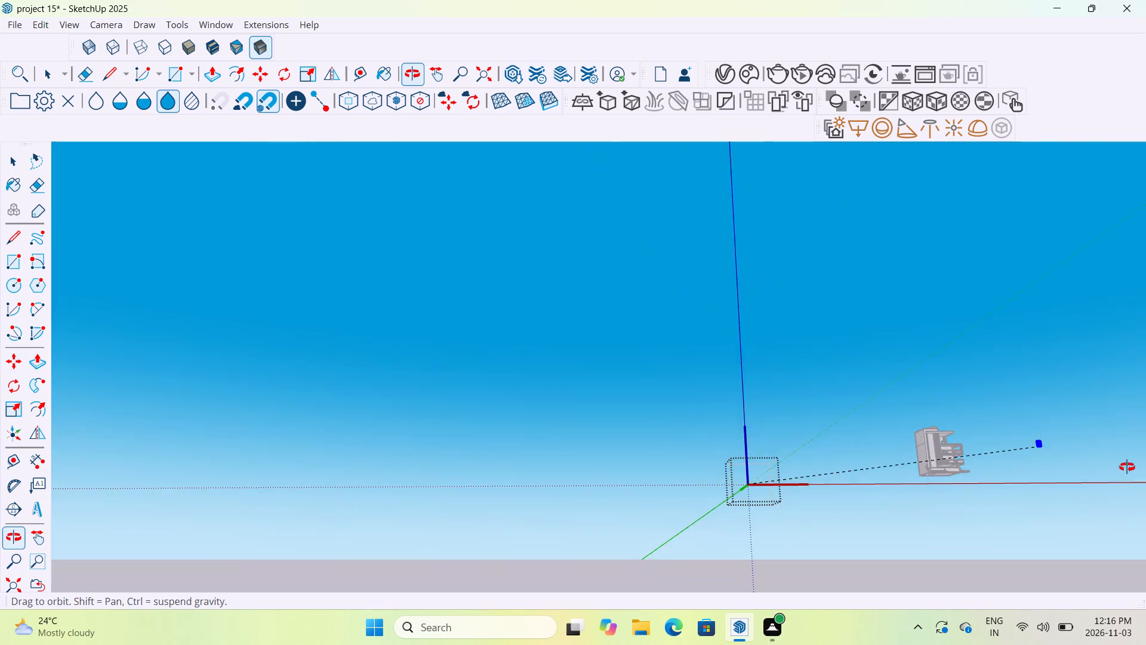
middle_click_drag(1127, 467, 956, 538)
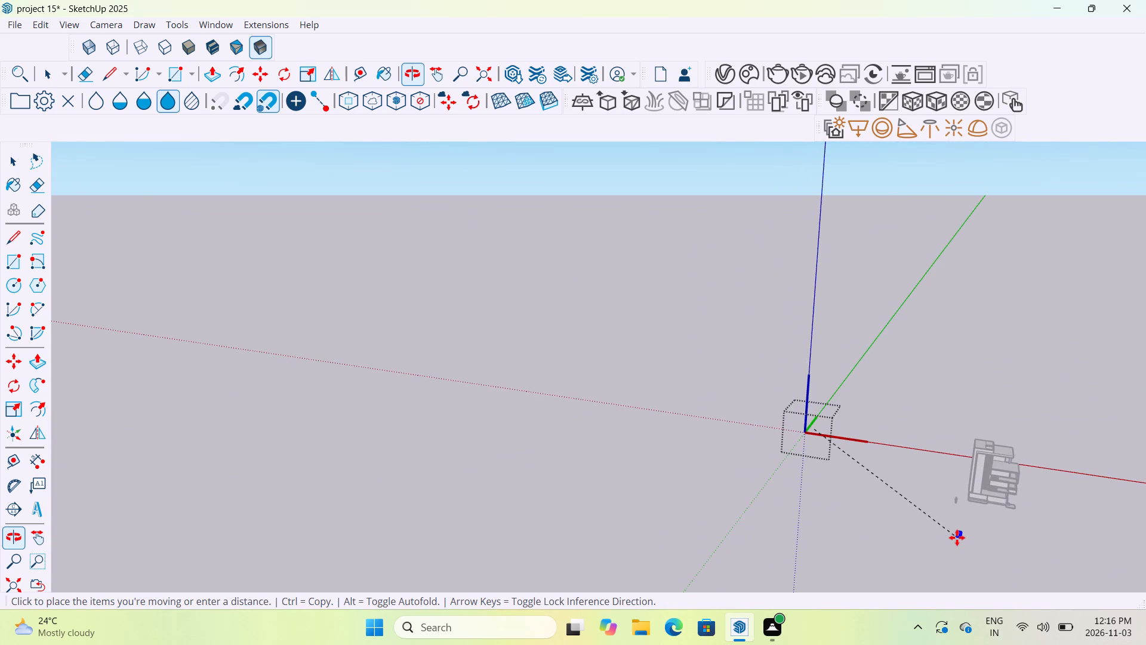
Undo the window move and the erasing of the single-panel window, and leave the component's editing context.
key("ctrl+z")
key("ctrl+z")
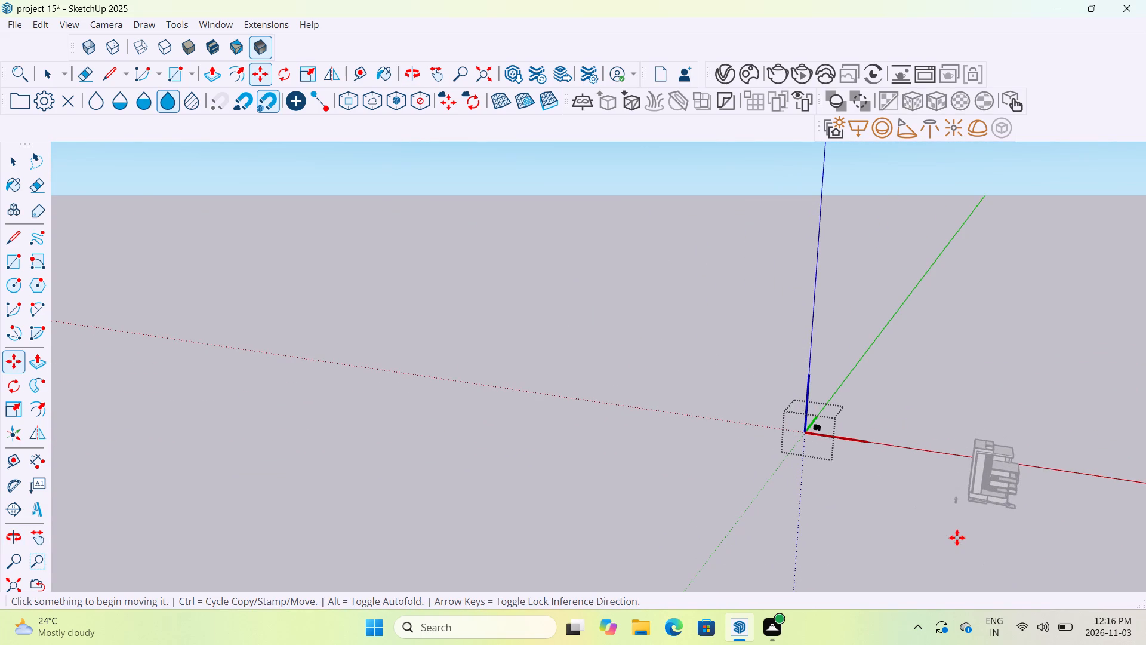
key("ctrl+z")
Copy the whole imported window set to the open ground on the opposite side of the house.
scroll(825, 449, "up", 5)
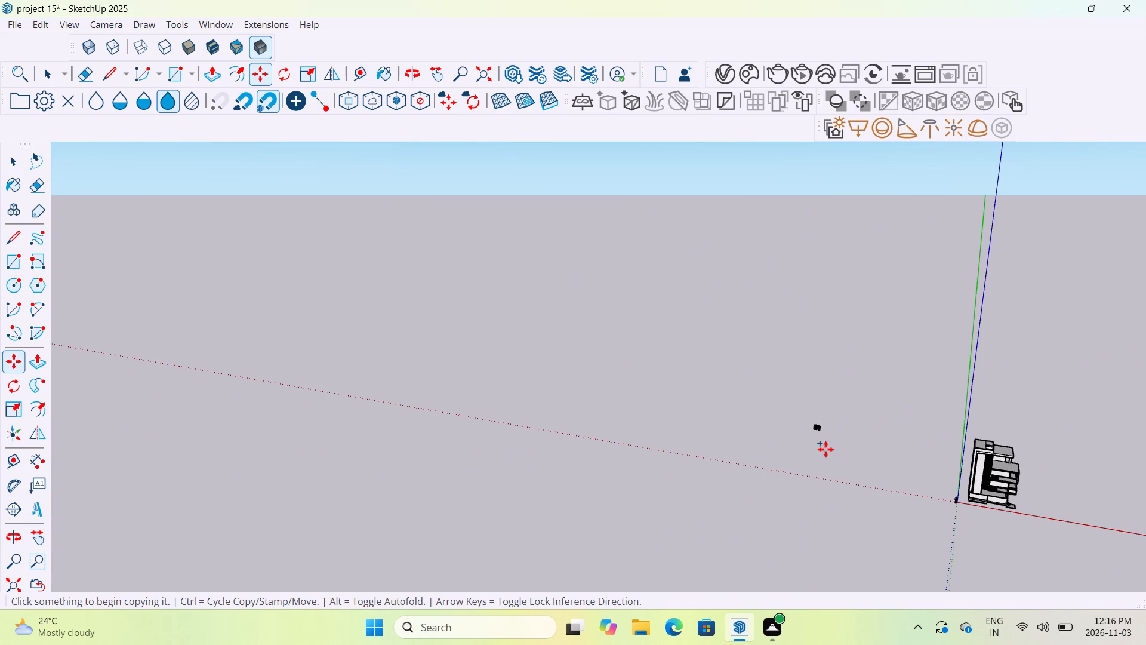
scroll(821, 440, "up", 11)
left_click(813, 408)
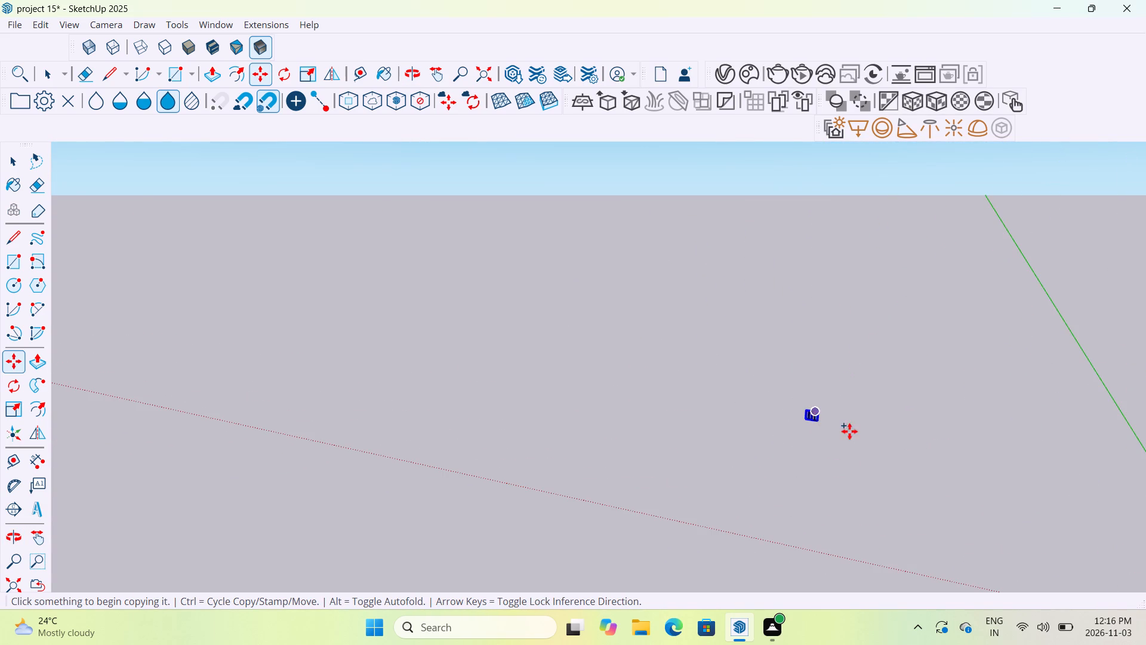
scroll(896, 453, "down", 6)
scroll(896, 453, "down", 16)
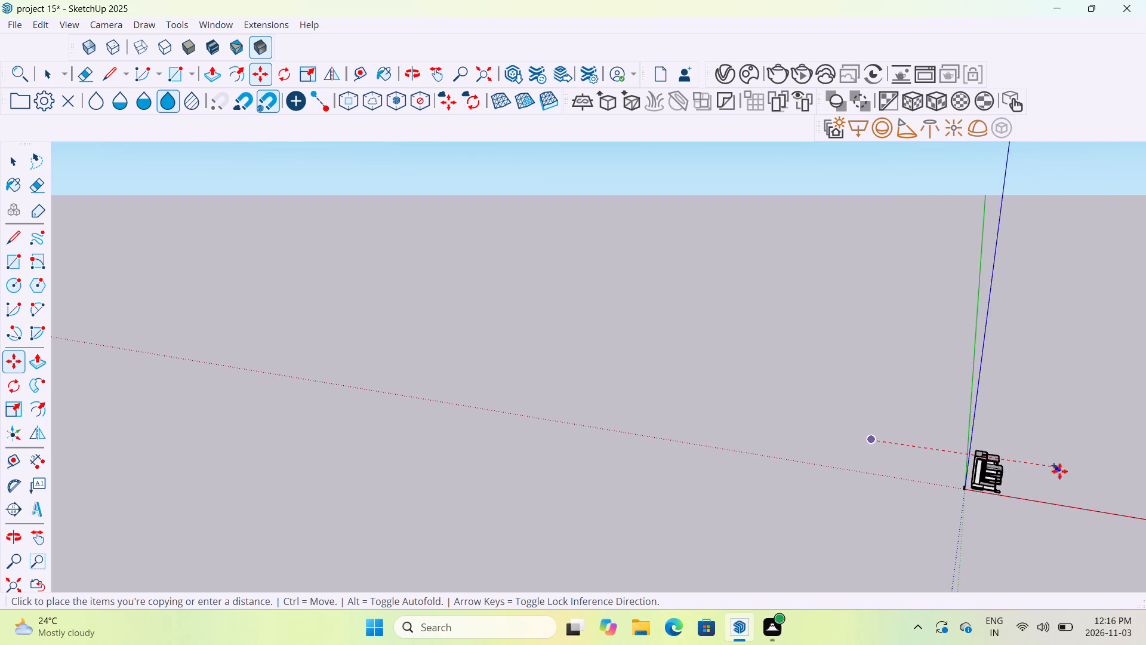
left_click(1050, 477)
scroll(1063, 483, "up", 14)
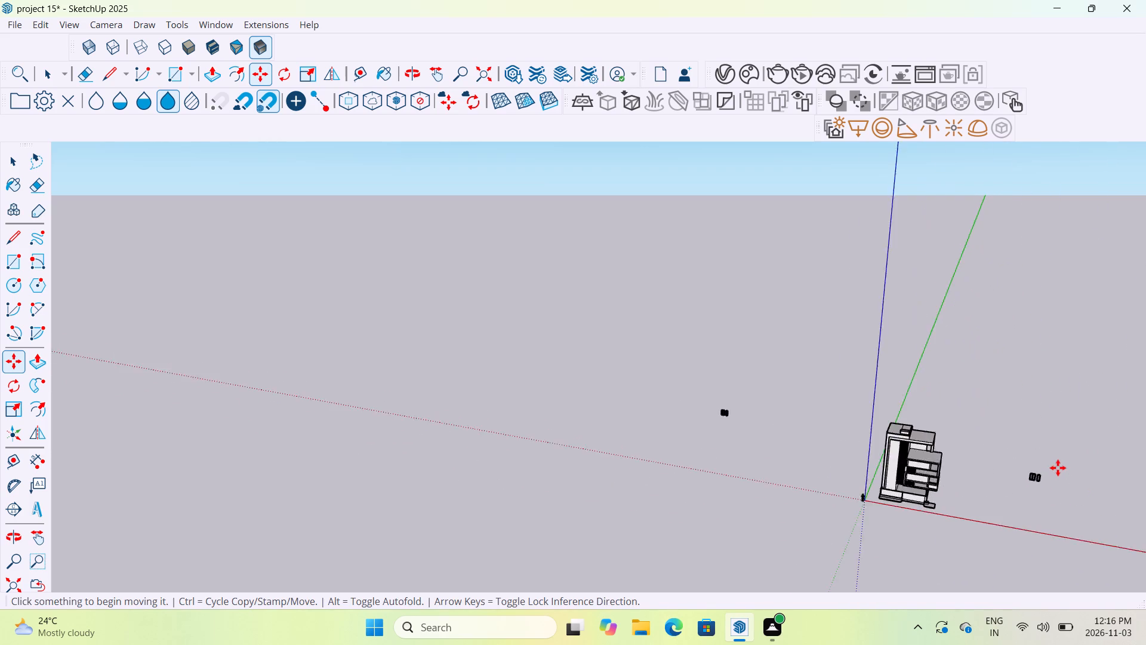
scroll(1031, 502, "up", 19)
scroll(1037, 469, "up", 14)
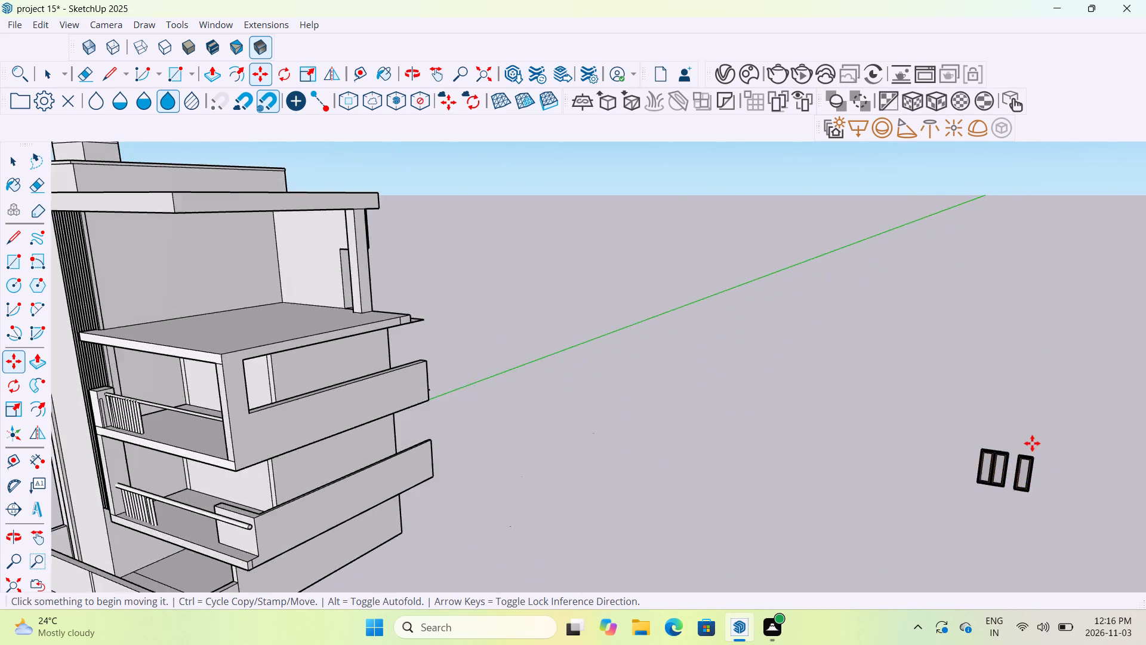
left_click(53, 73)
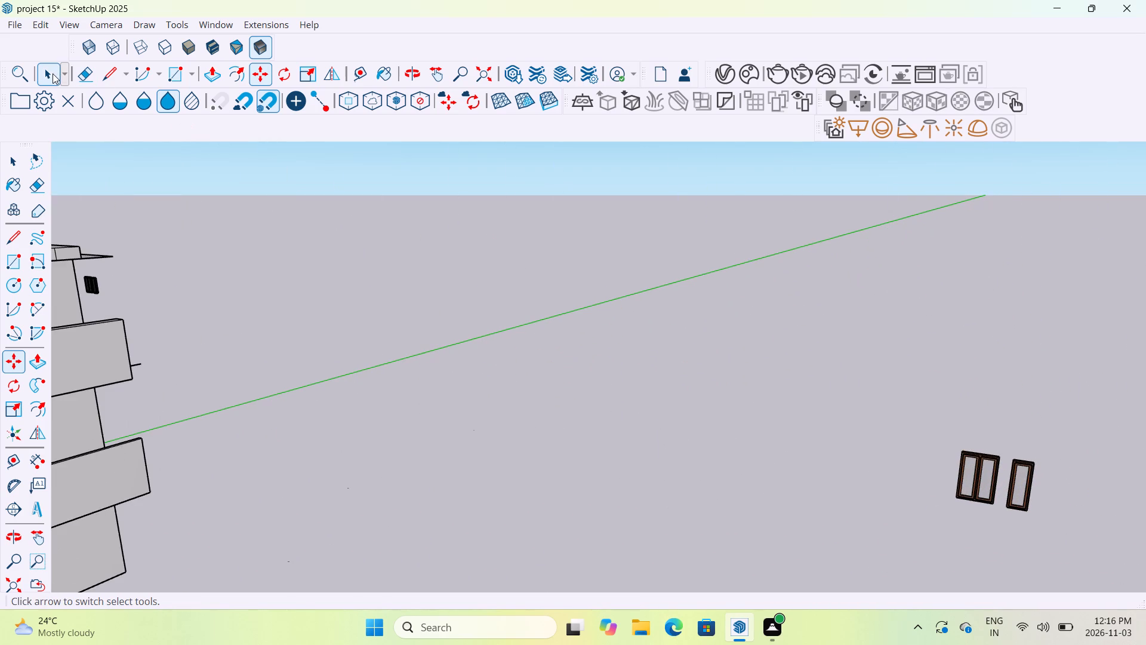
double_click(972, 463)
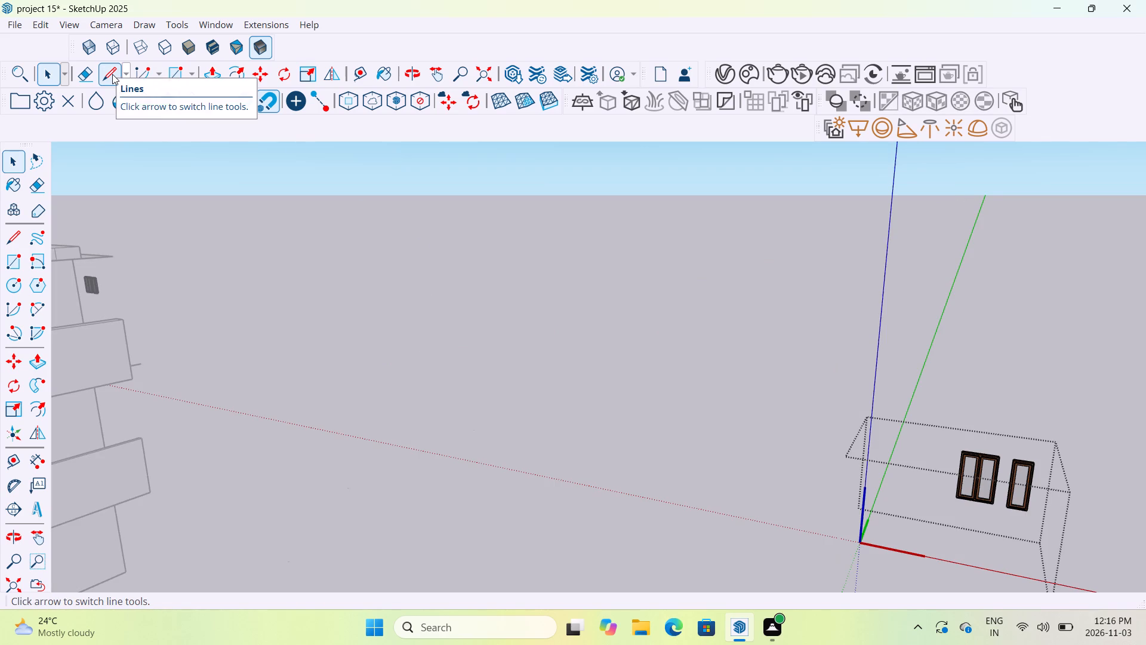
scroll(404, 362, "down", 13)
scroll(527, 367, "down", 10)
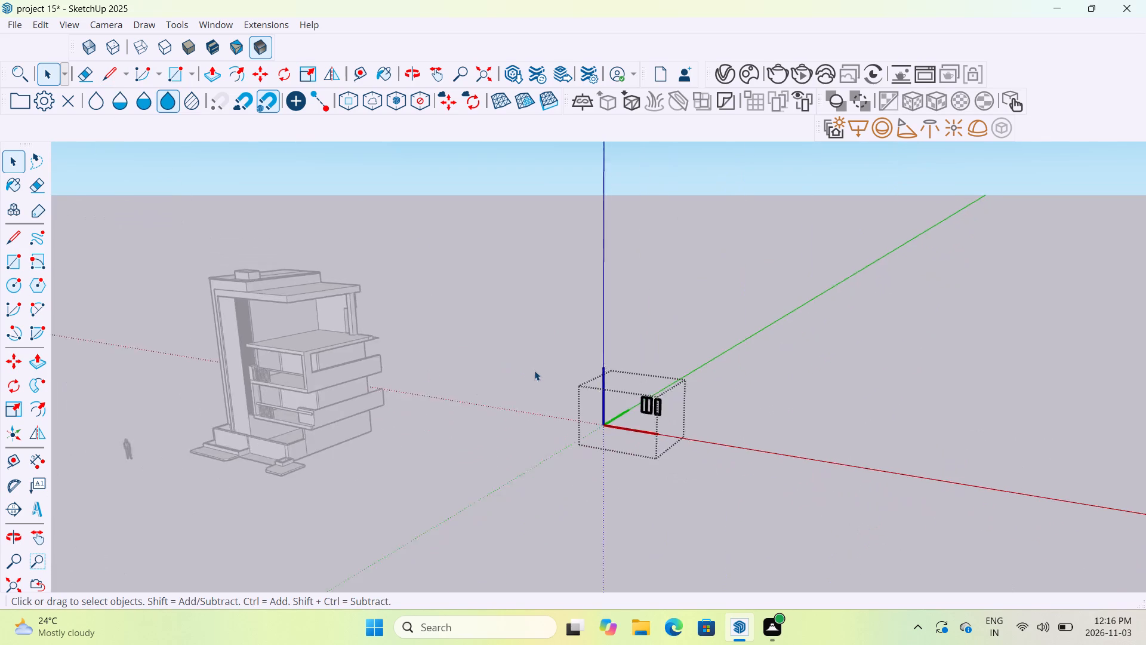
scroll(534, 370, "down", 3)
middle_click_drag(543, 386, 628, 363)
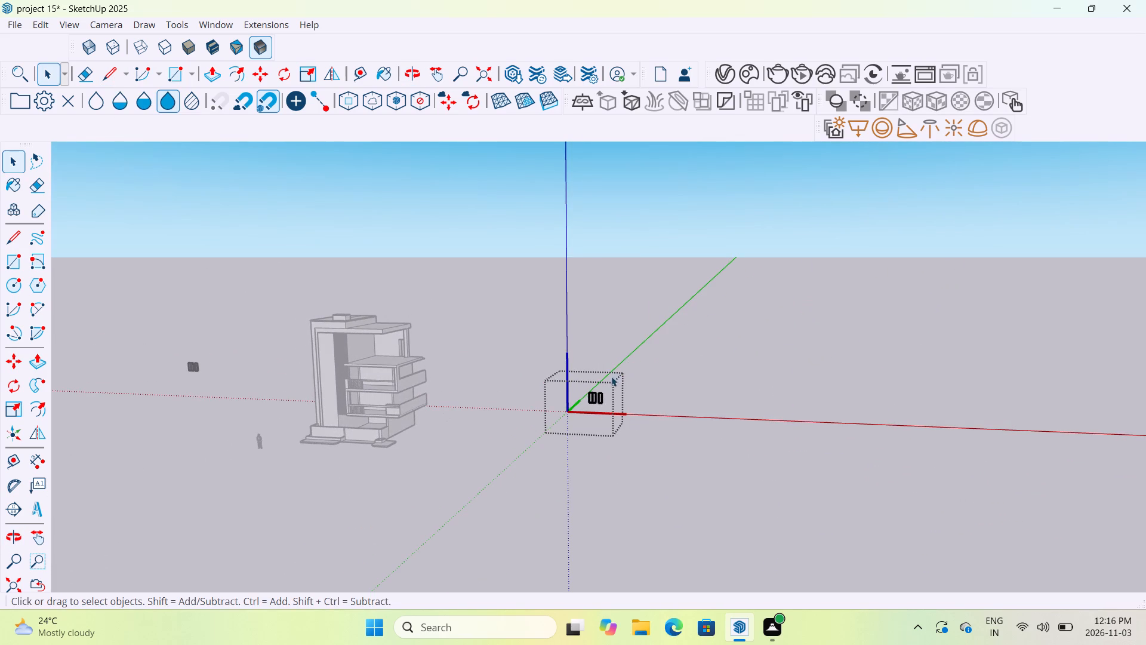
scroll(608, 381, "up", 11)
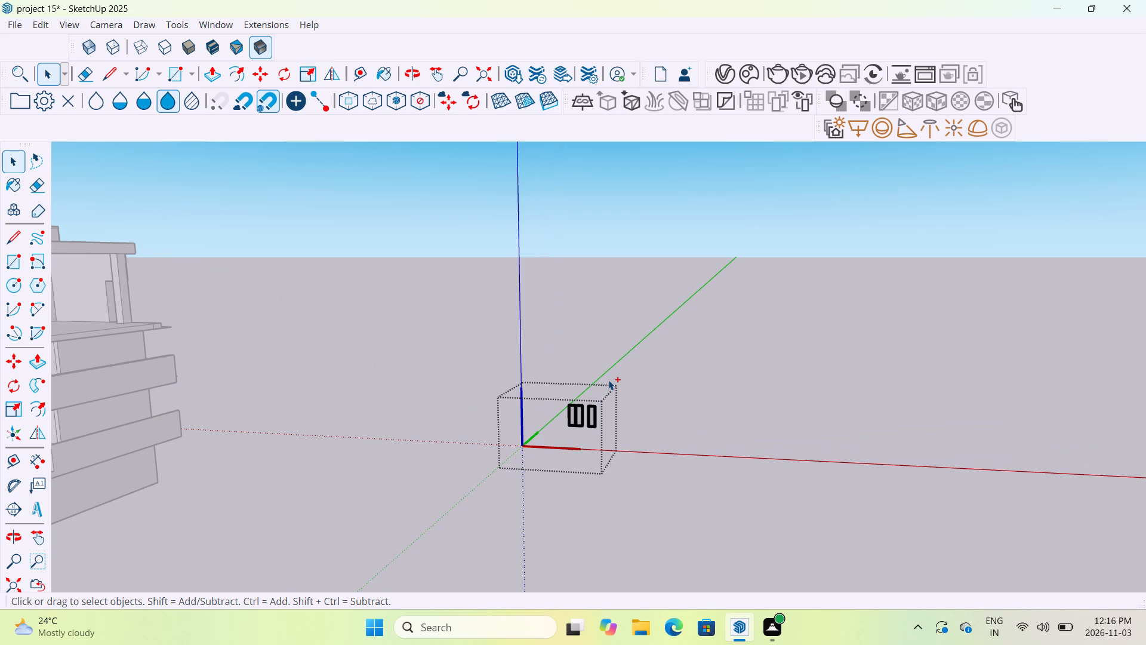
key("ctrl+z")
Explode the copied window set to separate the double-panel window from the single-panel one.
scroll(608, 380, "down", 2)
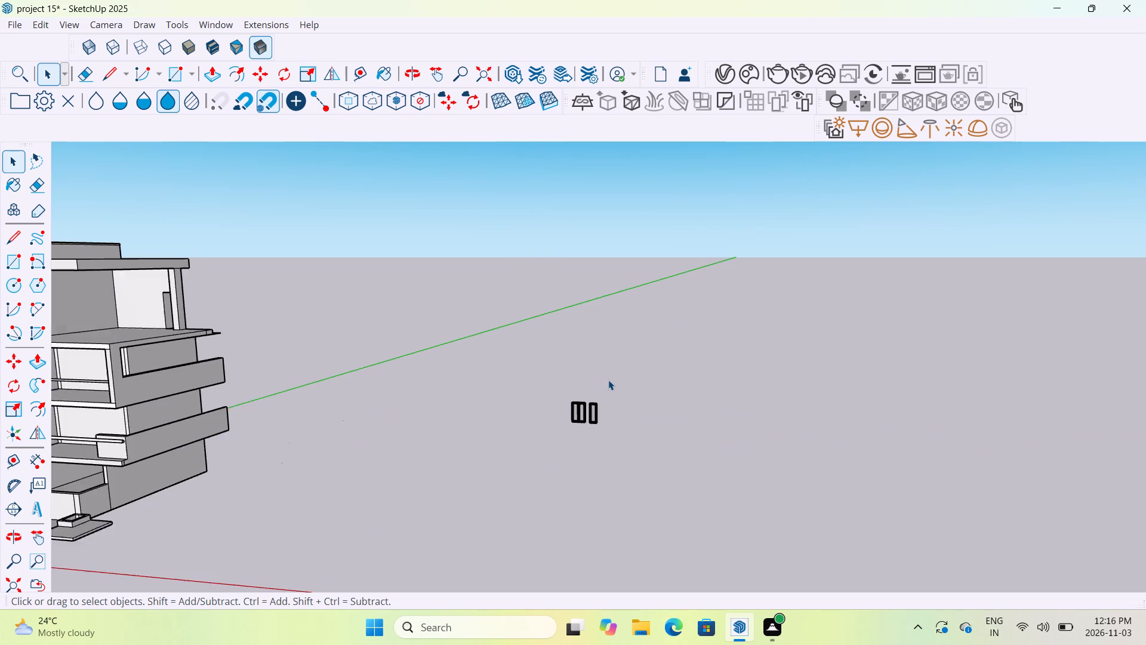
scroll(608, 380, "down", 12)
left_click(600, 394)
scroll(600, 394, "up", 4)
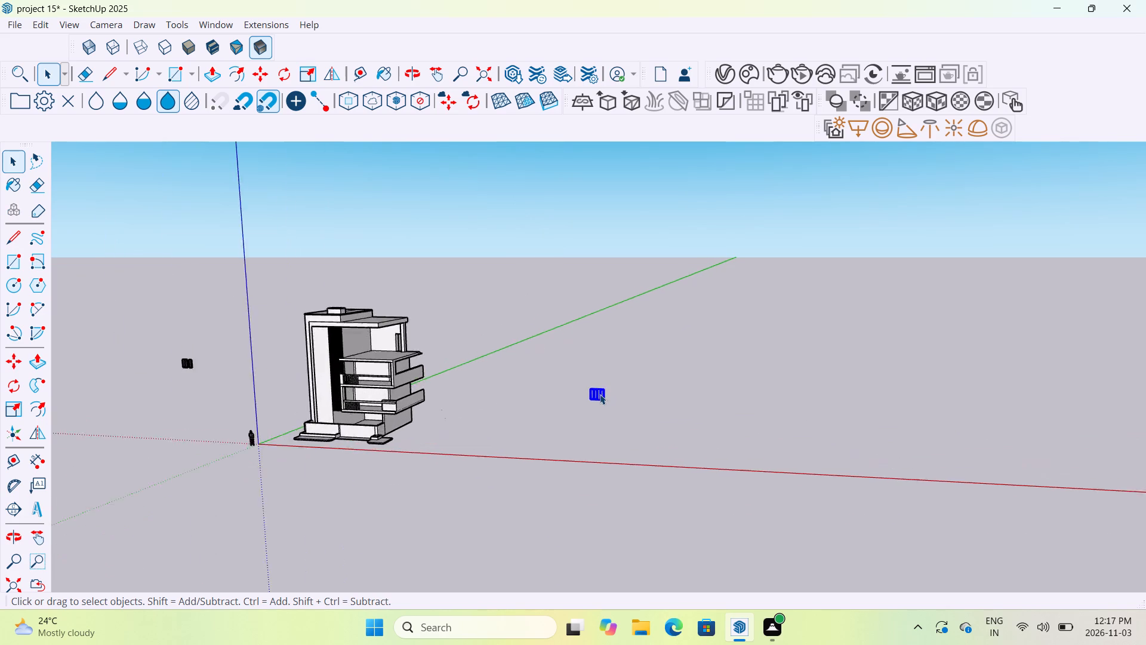
scroll(600, 394, "up", 8)
right_click(600, 395)
left_click(645, 126)
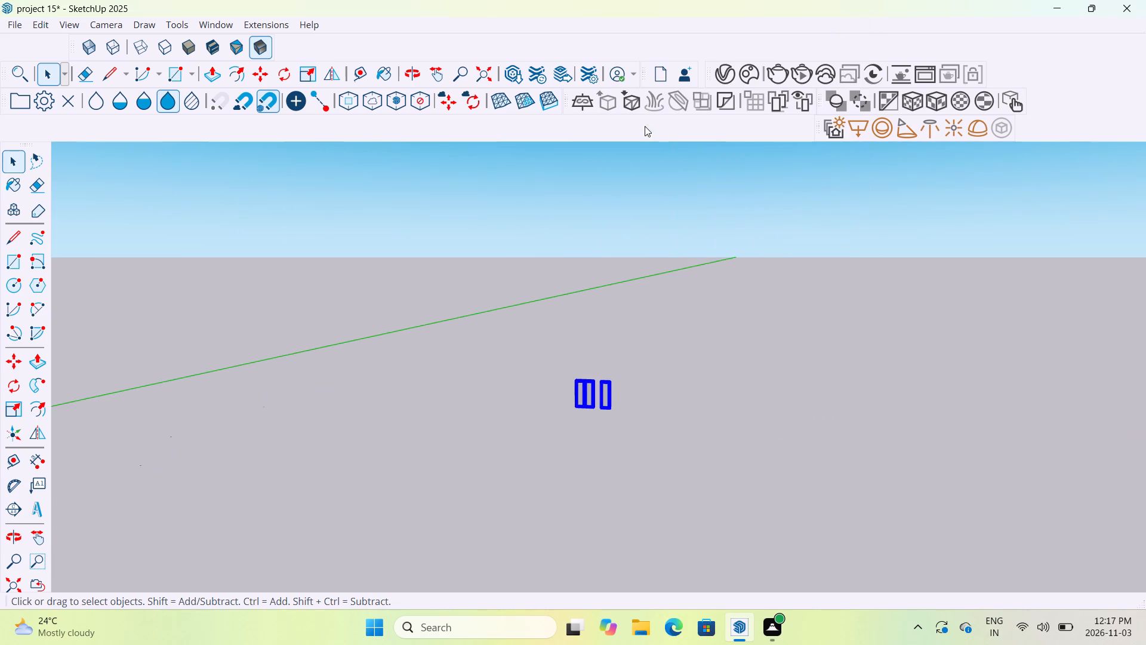
Delete the single-panel window from the exploded copy, keeping the double-panel one.
scroll(593, 388, "up", 6)
left_click(606, 374)
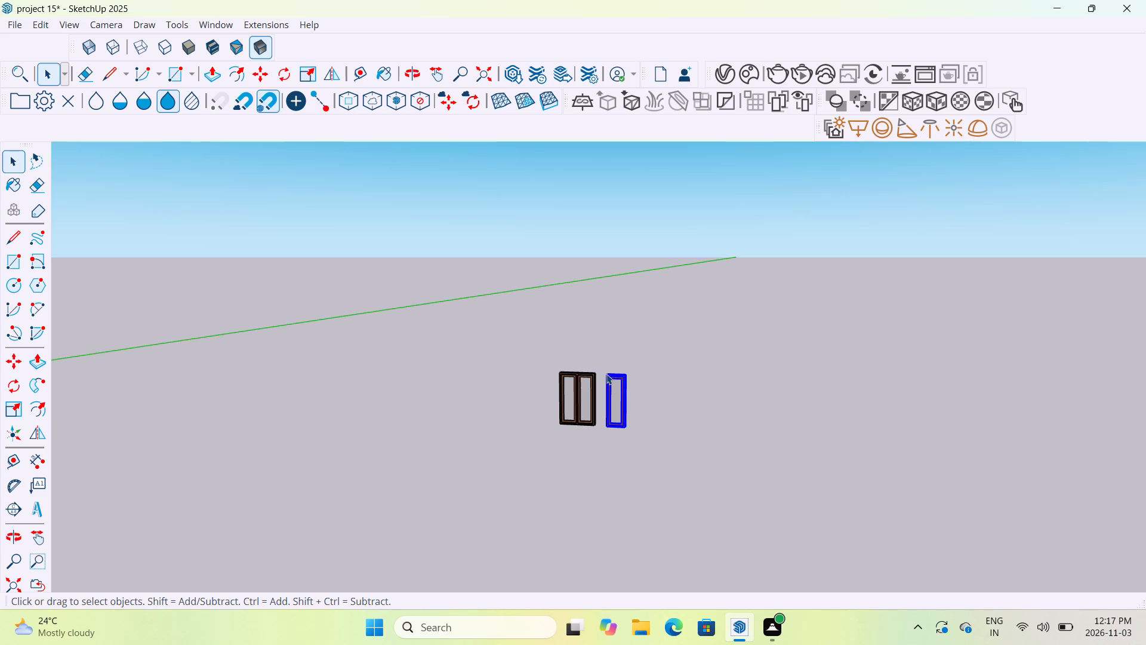
key("Delete")
Move the separated double-panel window across the open ground to a spot close beside the house.
scroll(609, 378, "down", 14)
scroll(609, 378, "up", 1)
scroll(590, 397, "down", 14)
left_click(579, 396)
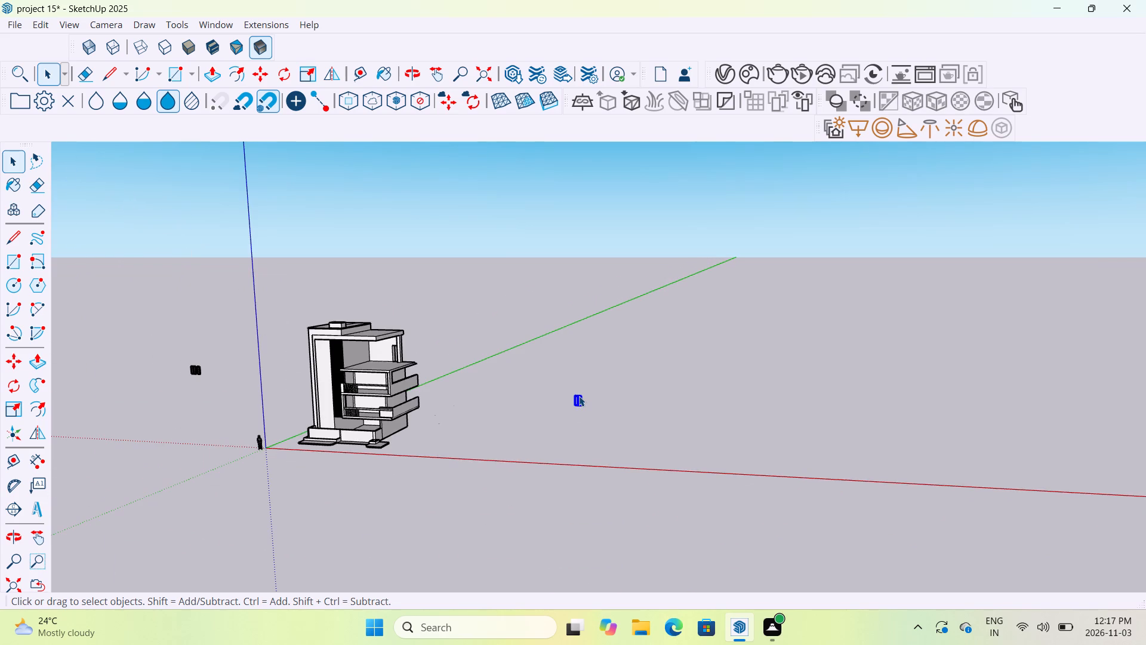
key("m")
key("Return")
left_click(579, 396)
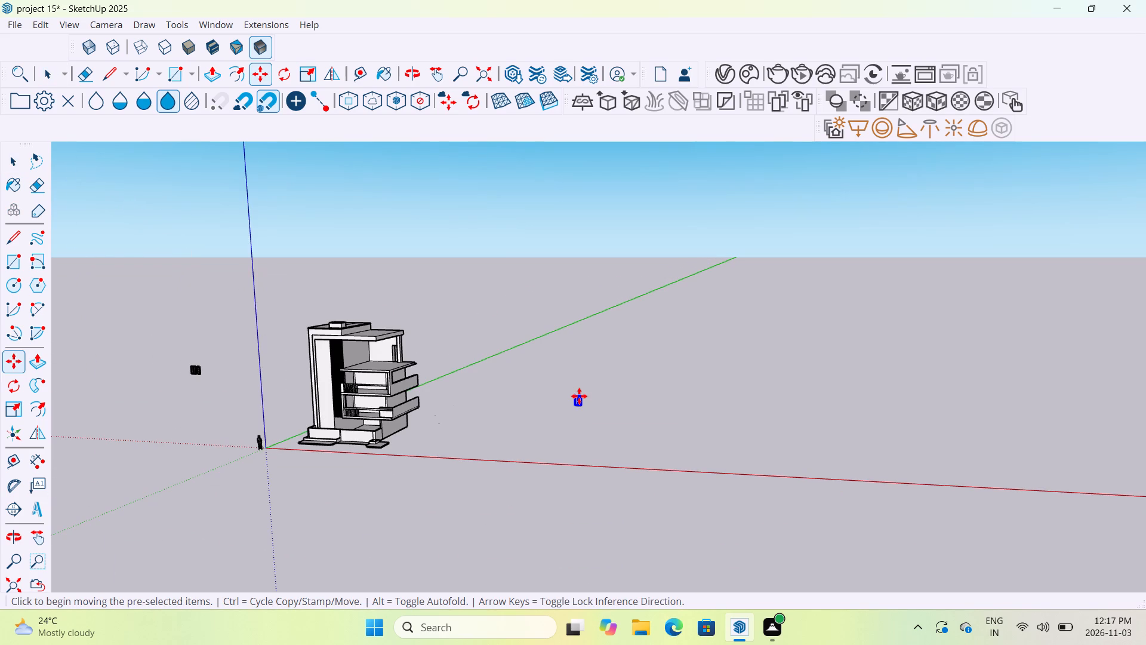
middle_click_drag(311, 401, 409, 403)
scroll(350, 397, "up", 1)
scroll(350, 397, "down", 6)
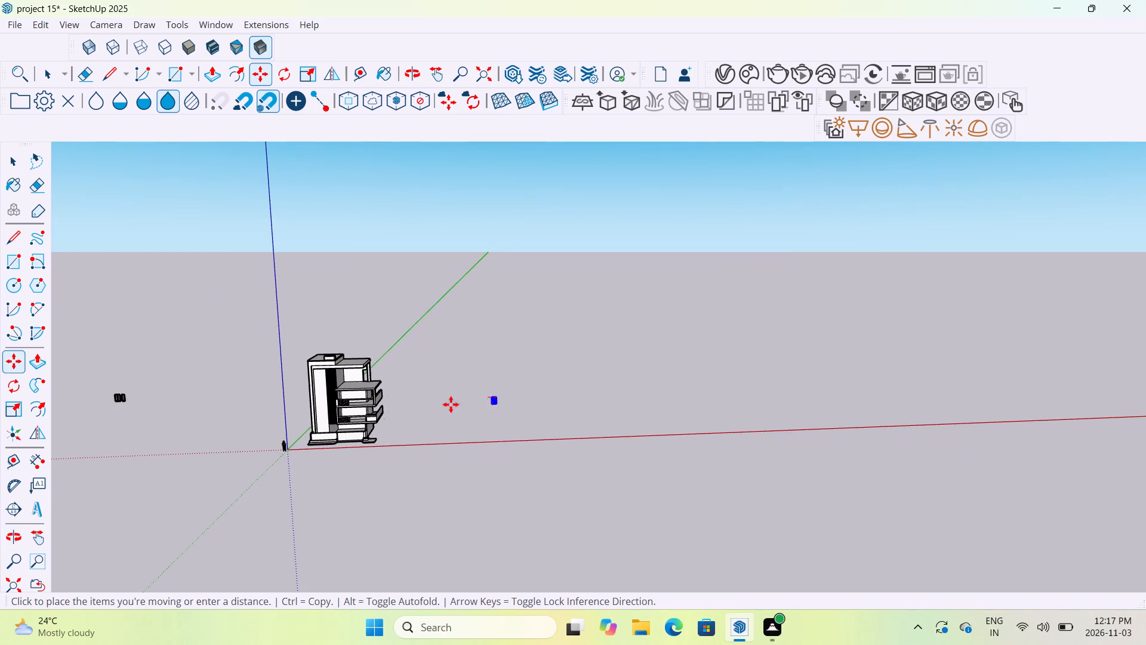
left_click(408, 420)
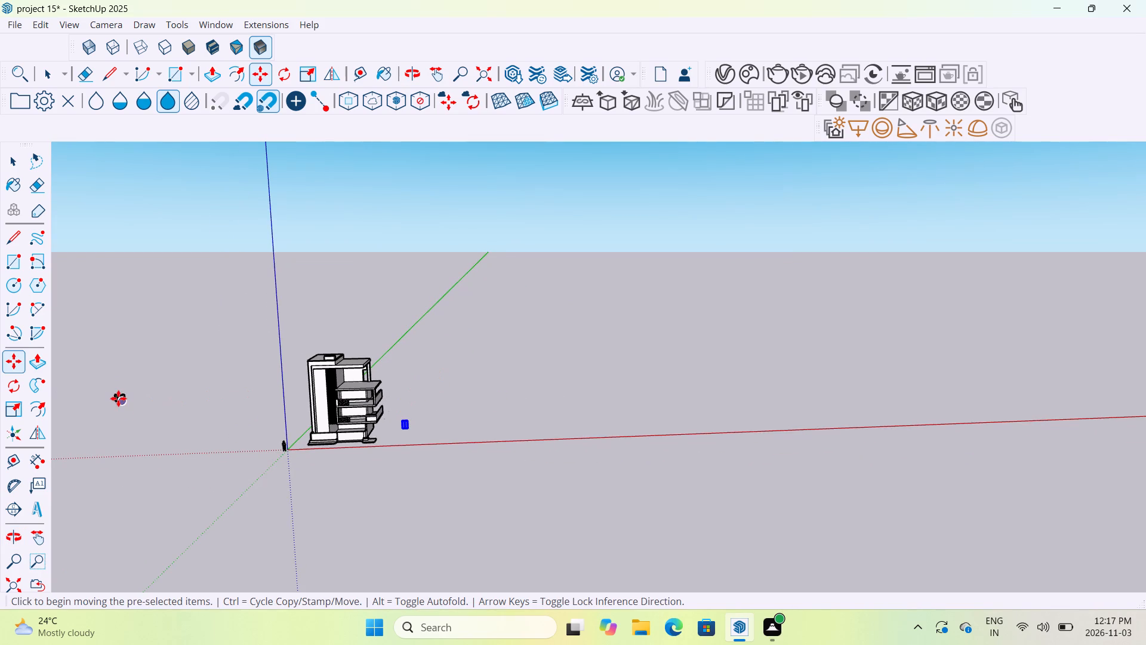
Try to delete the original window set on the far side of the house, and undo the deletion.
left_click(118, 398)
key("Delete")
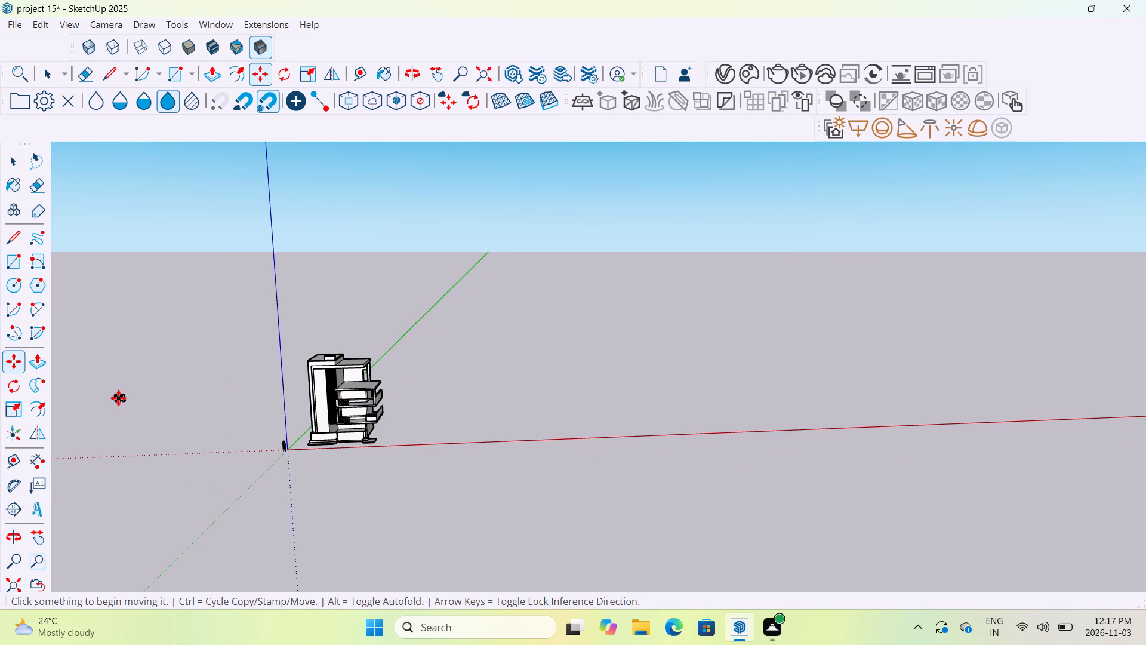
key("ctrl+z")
Delete the original imported window set left on the far side of the house.
left_click(105, 399)
left_click(115, 395)
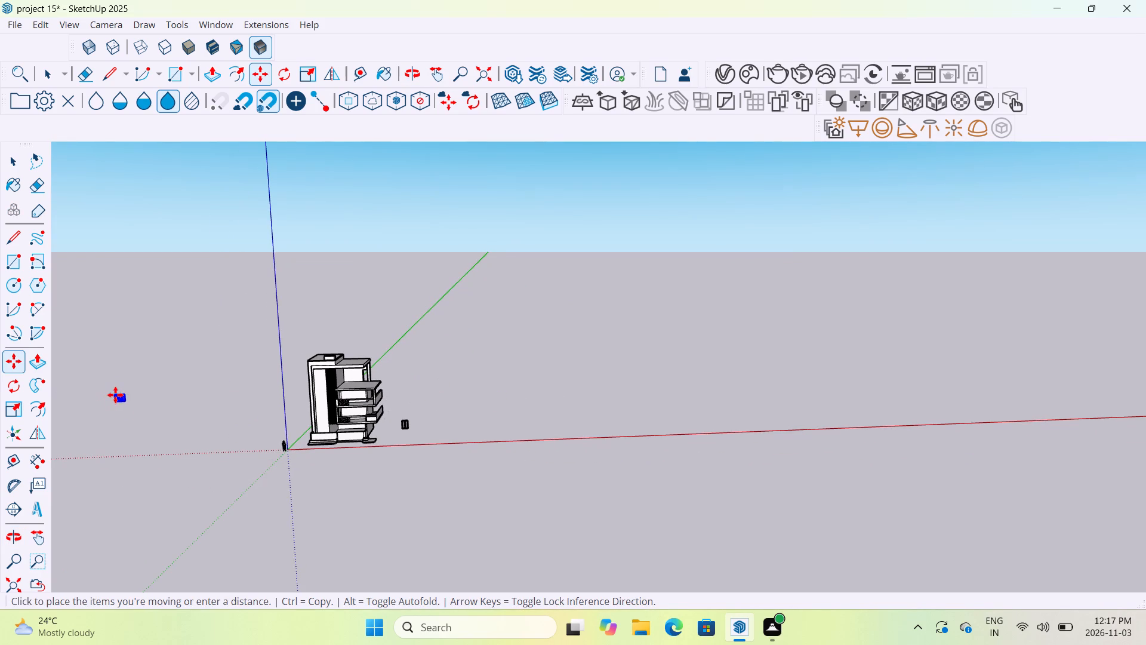
key("Delete")
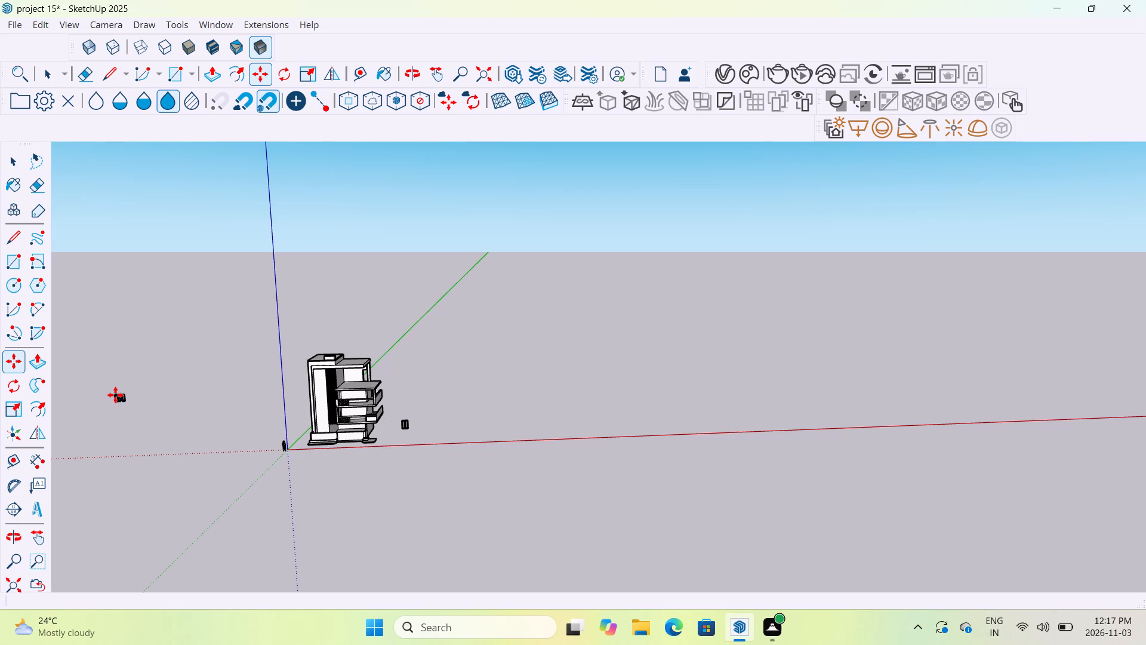
key("Delete")
scroll(115, 395, "up", 10)
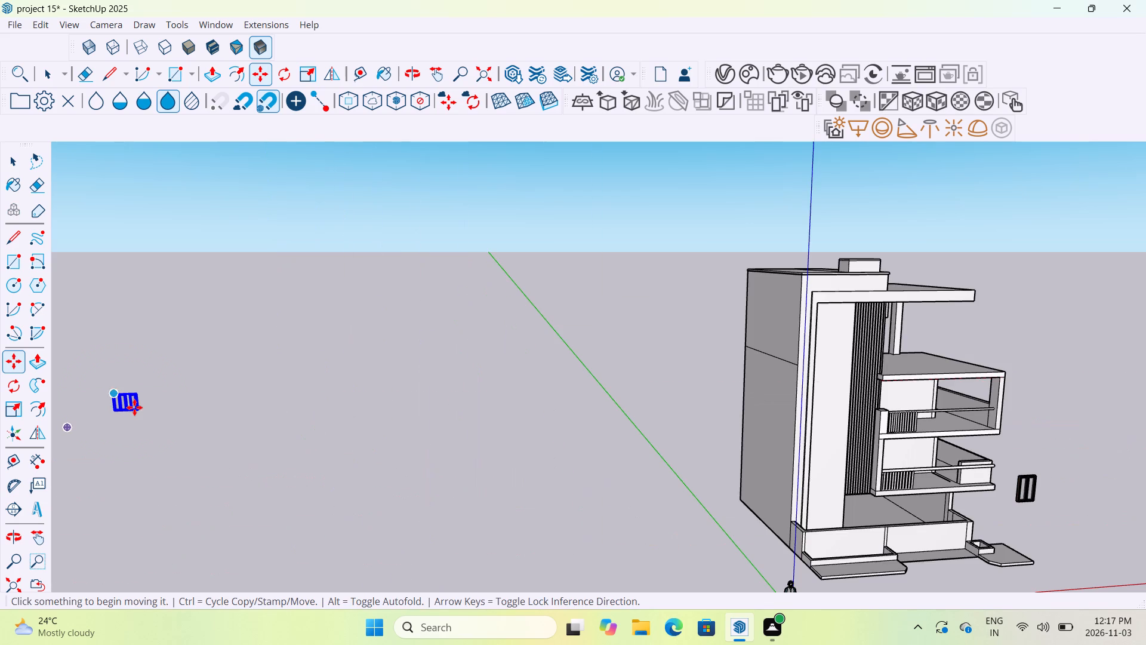
left_click(134, 407)
key("Delete")
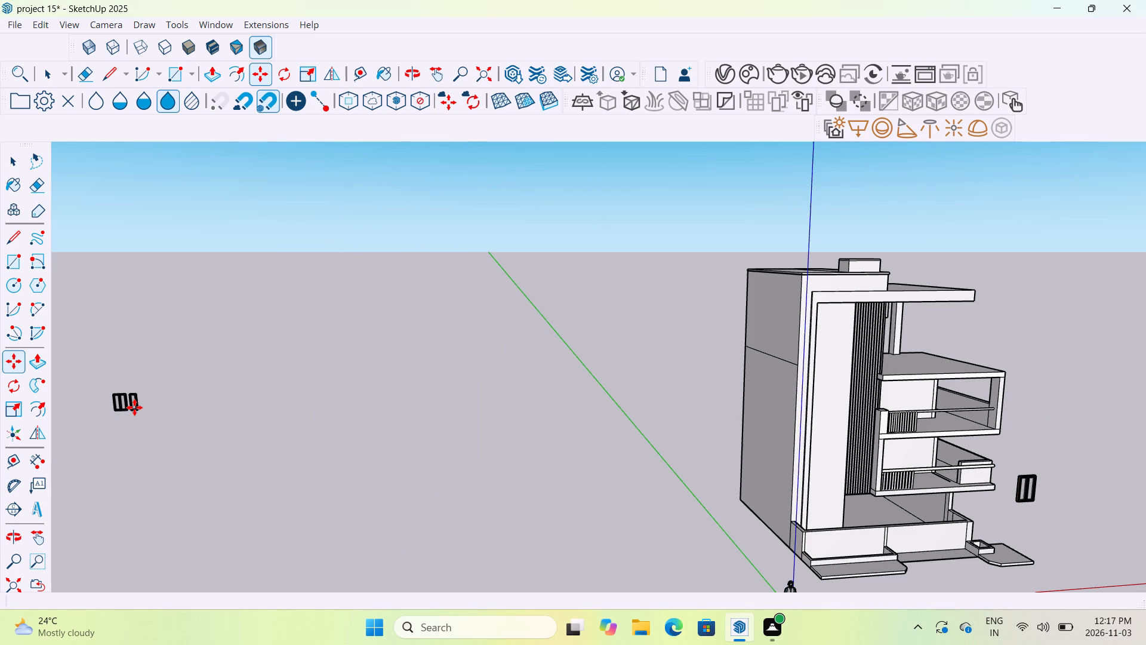
left_click(134, 403)
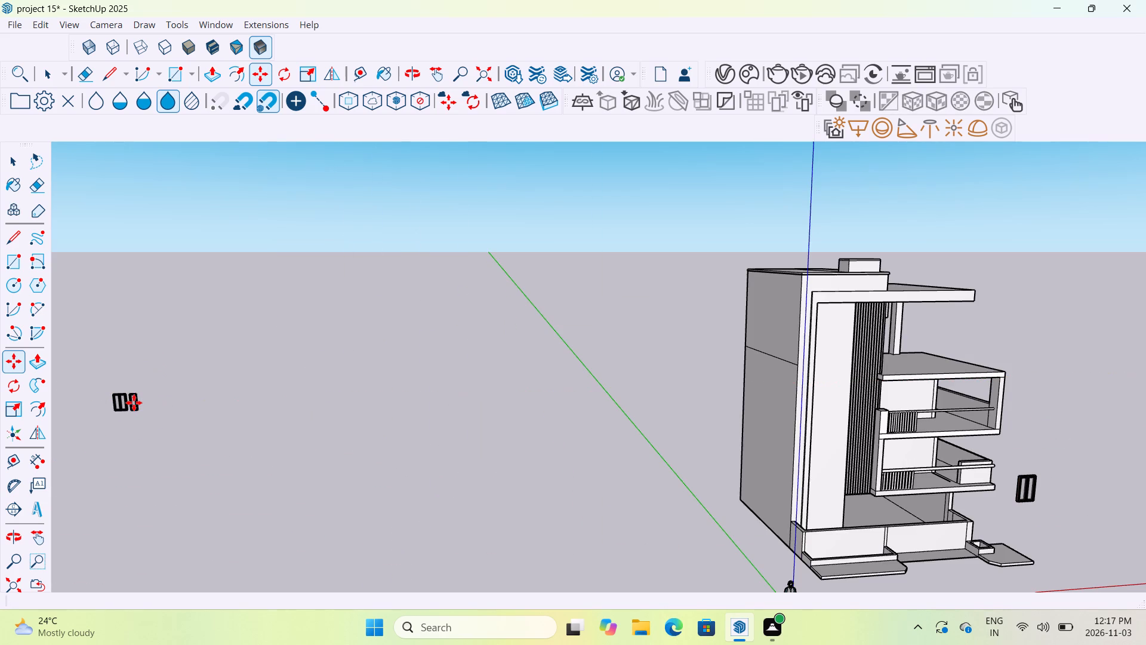
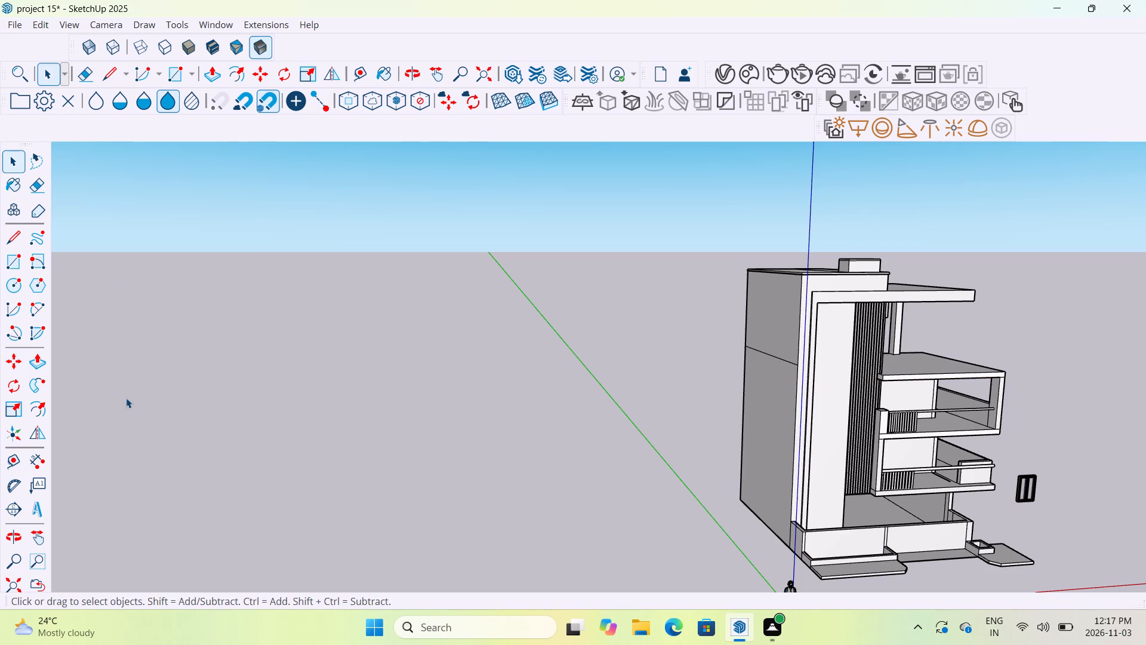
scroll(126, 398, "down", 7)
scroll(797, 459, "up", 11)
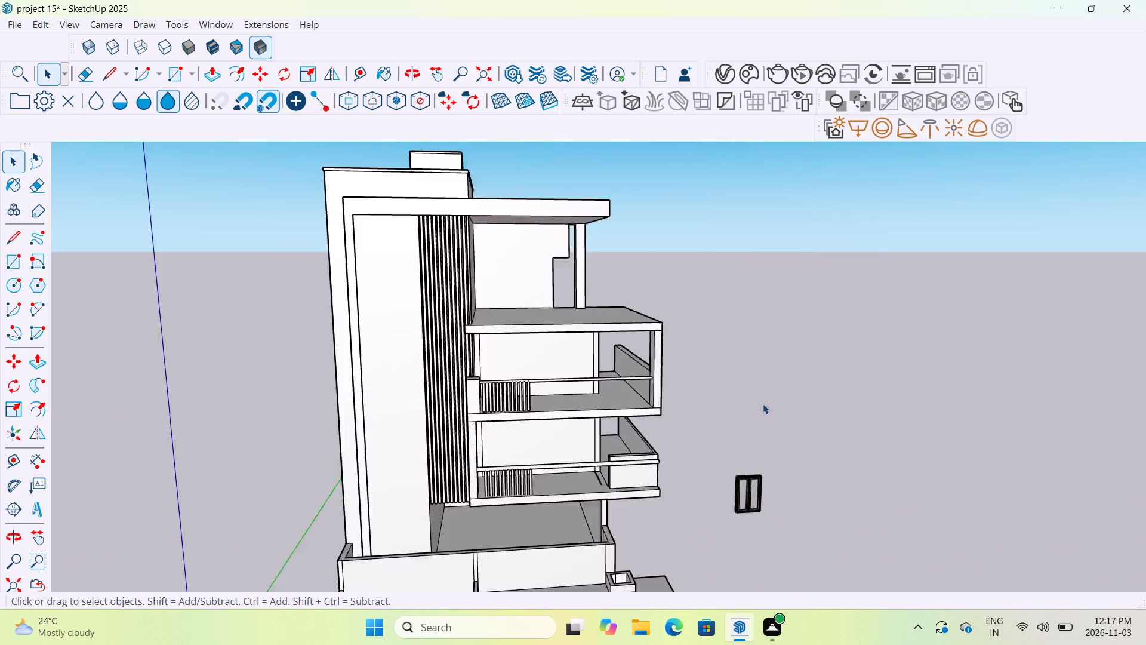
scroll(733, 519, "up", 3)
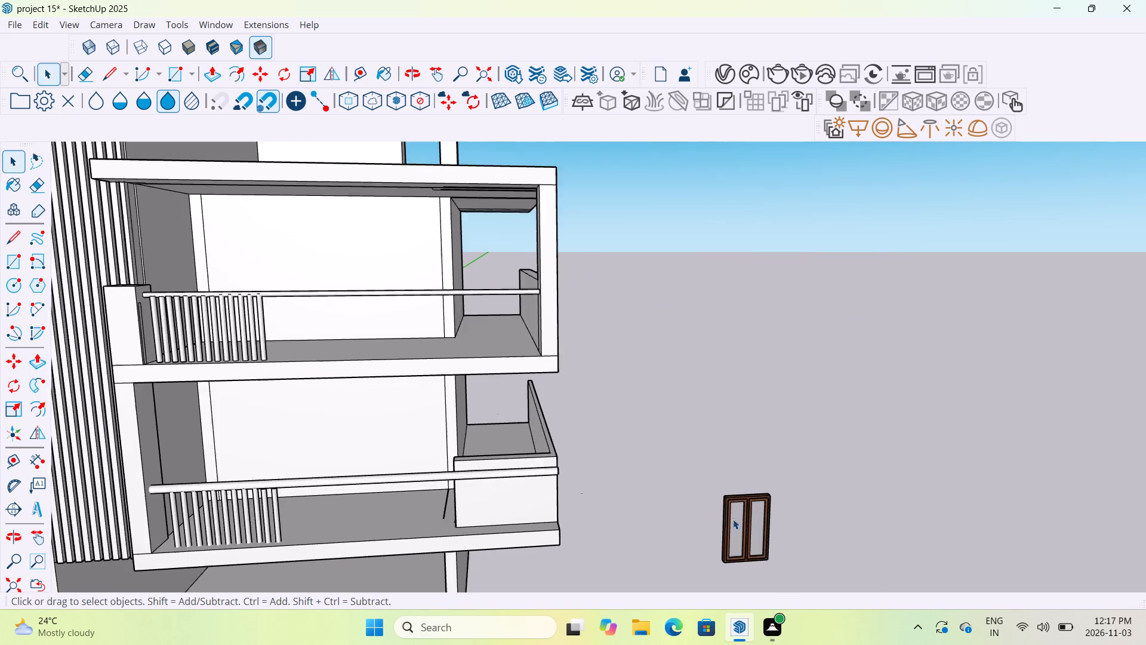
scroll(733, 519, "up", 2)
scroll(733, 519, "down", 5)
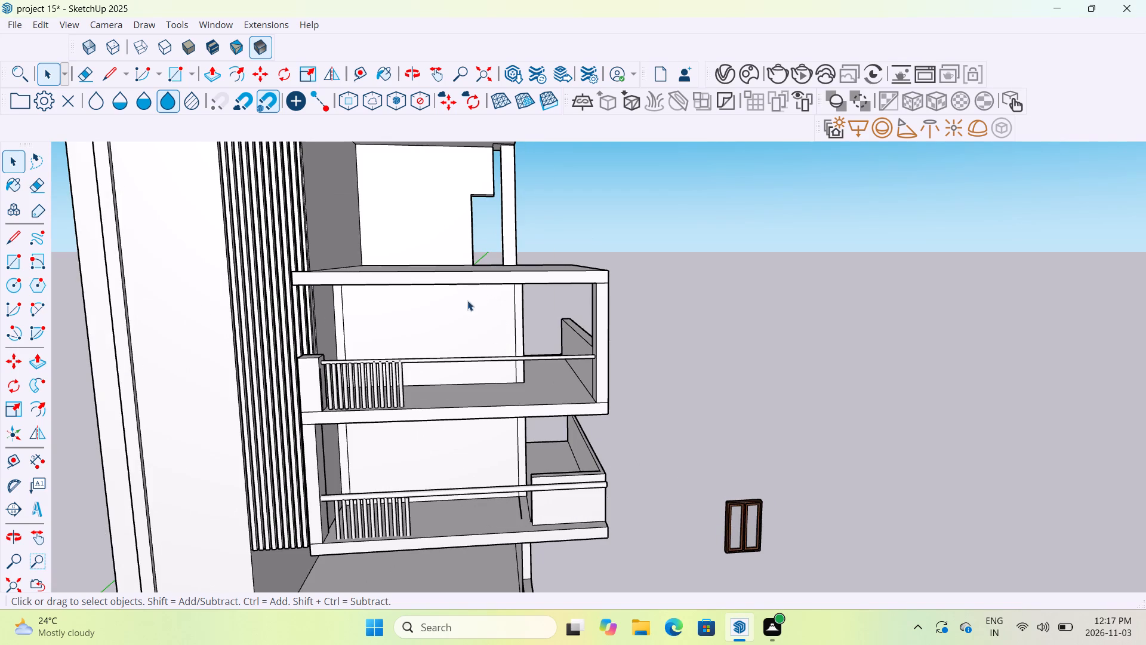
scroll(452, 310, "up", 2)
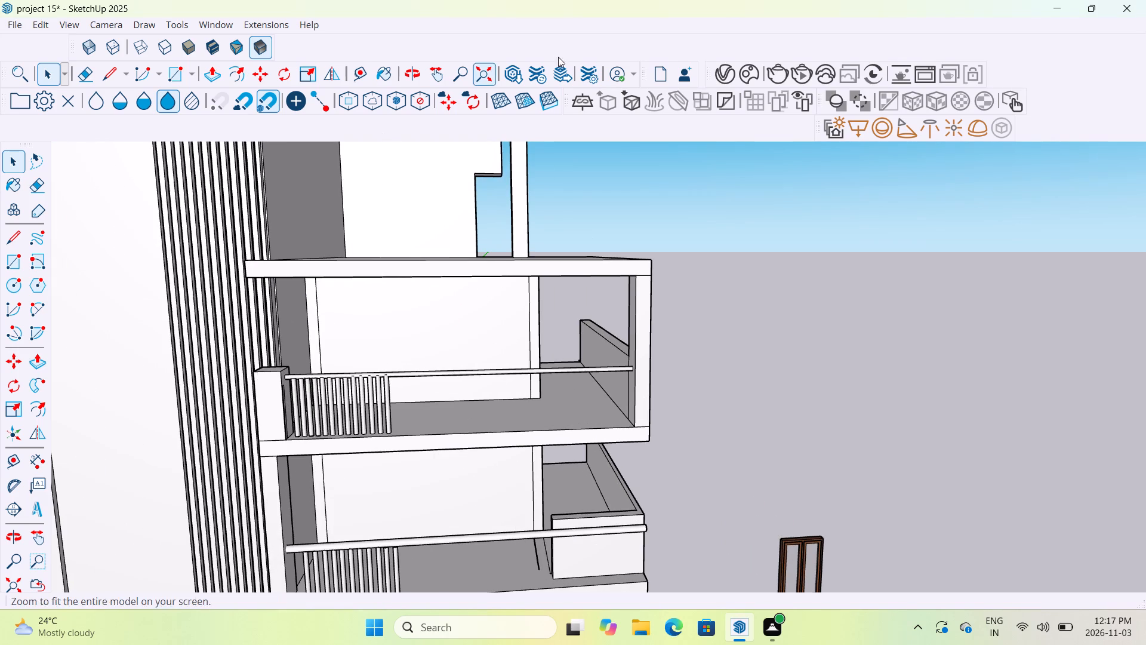
Open the Chaos Cosmos Browser, dismiss its update notice and search the online library for "windows".
left_click(745, 74)
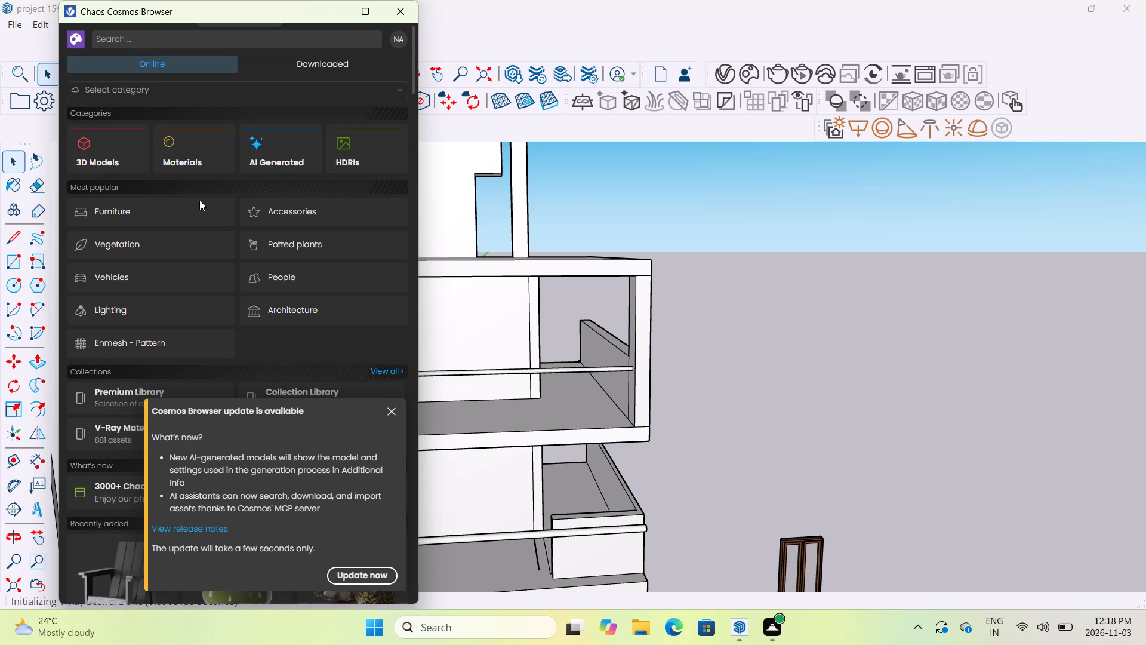
left_click(155, 220)
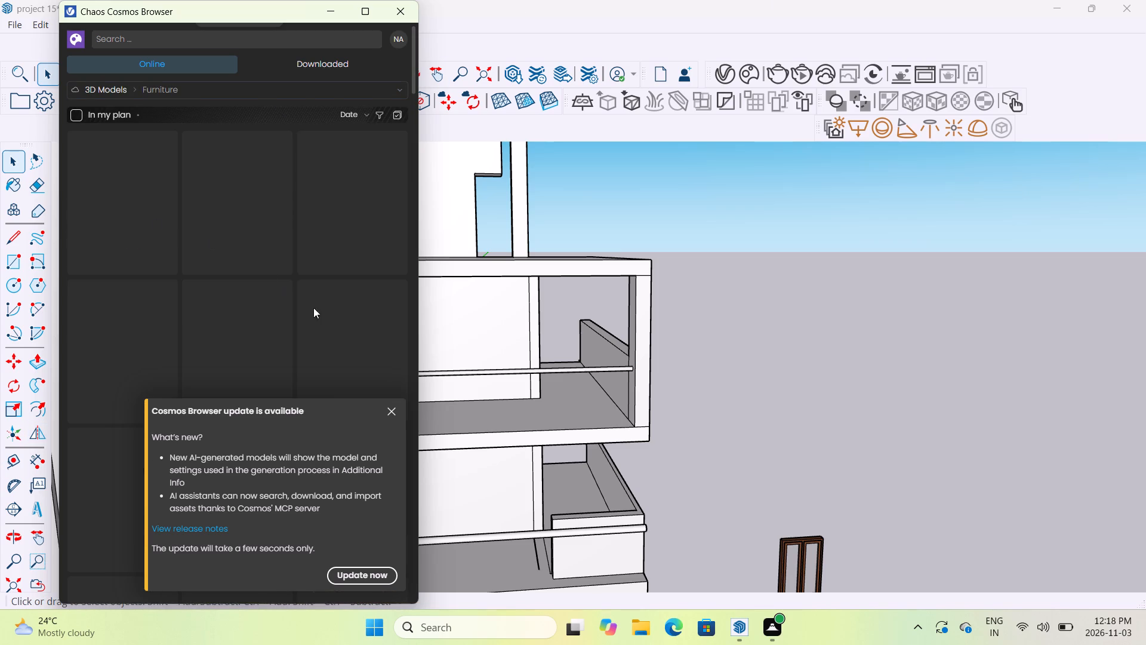
left_click(387, 411)
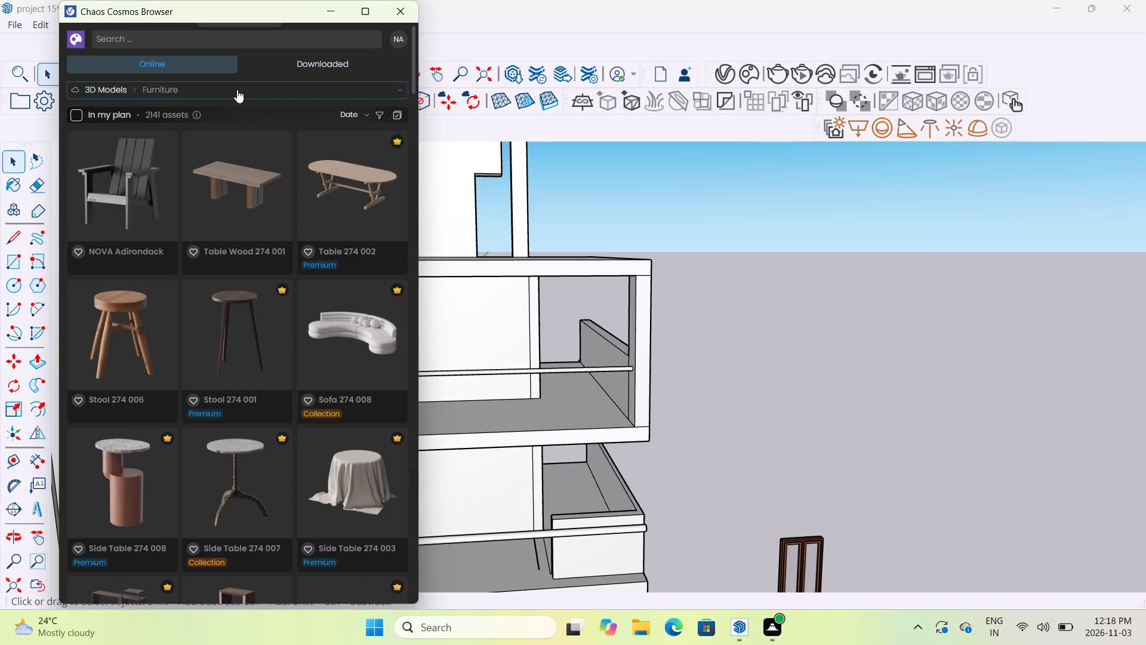
left_click(237, 87)
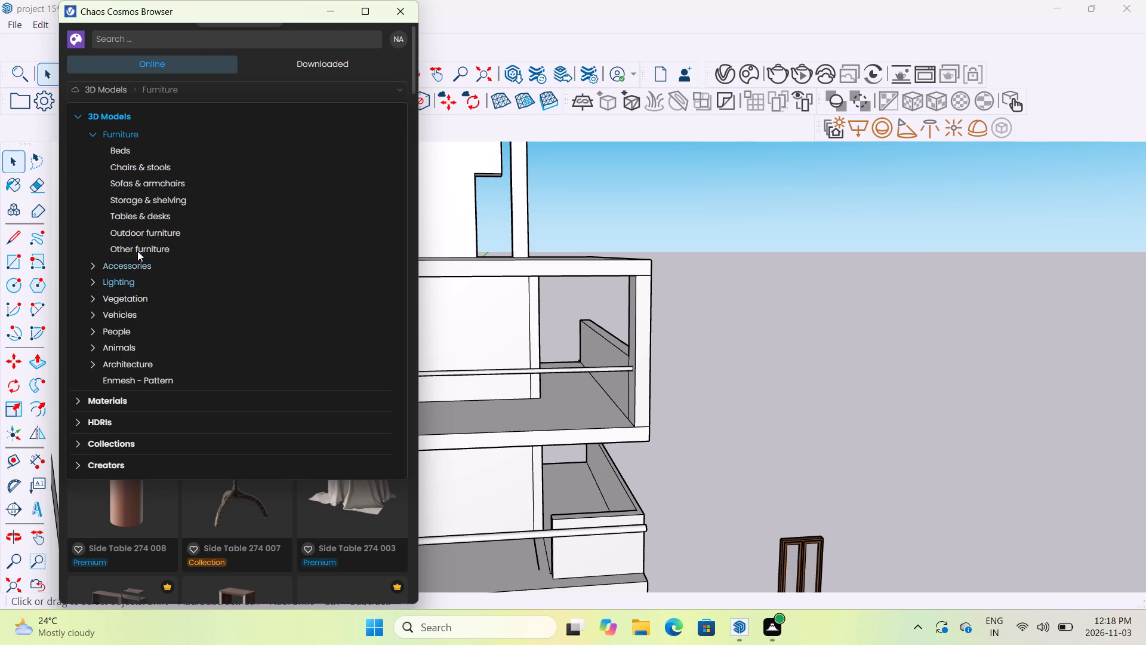
left_click(195, 39)
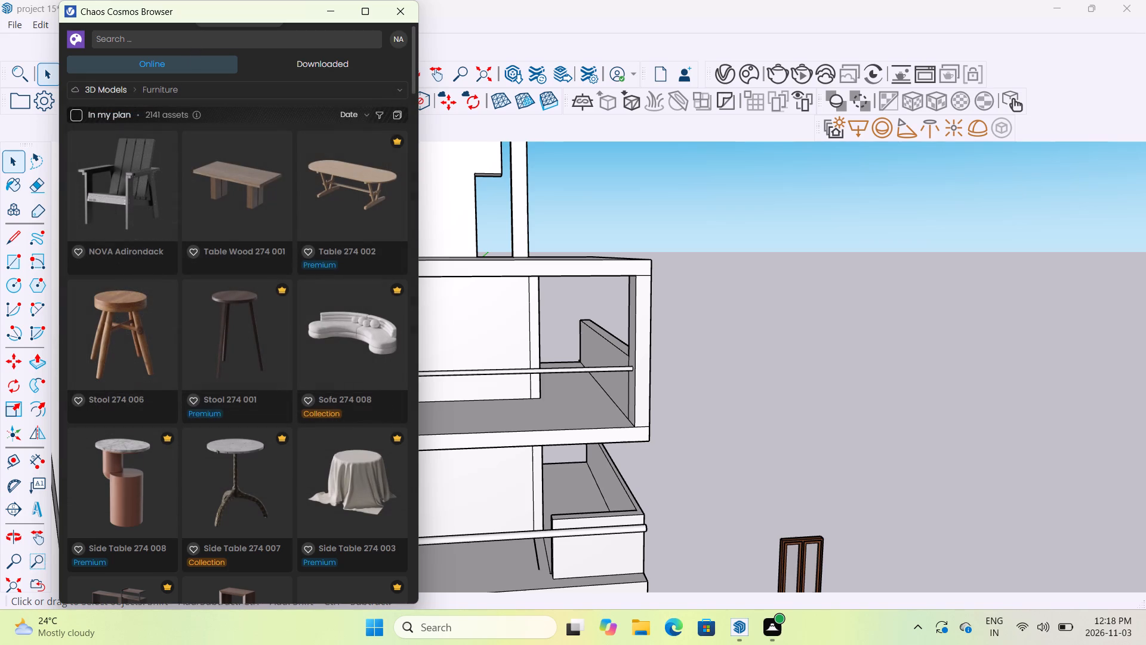
type("windows")
key("Return")
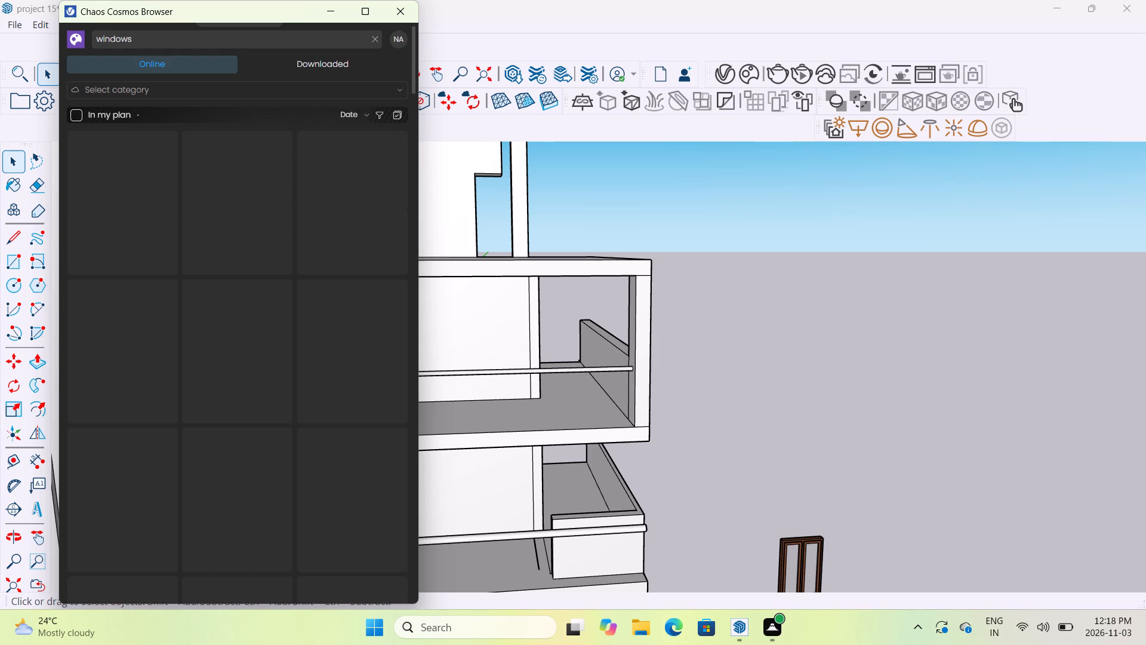
Browse through the "windows" search results to look for a suitable window model for the house.
scroll(250, 198, "down", 1)
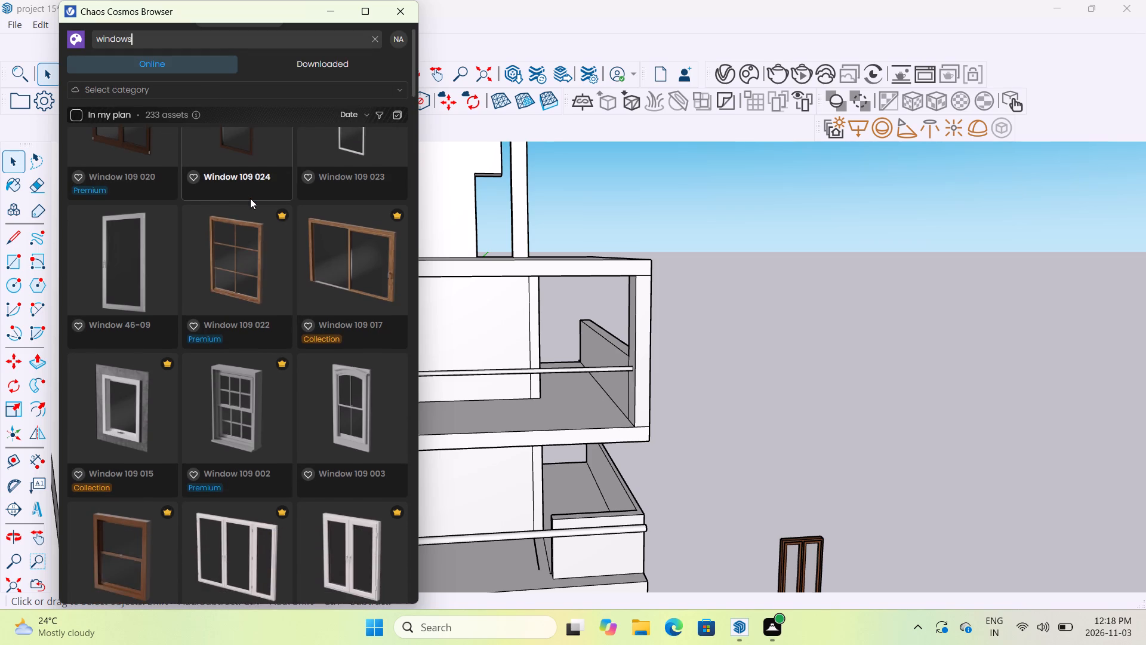
scroll(250, 198, "up", 2)
scroll(247, 265, "down", 5)
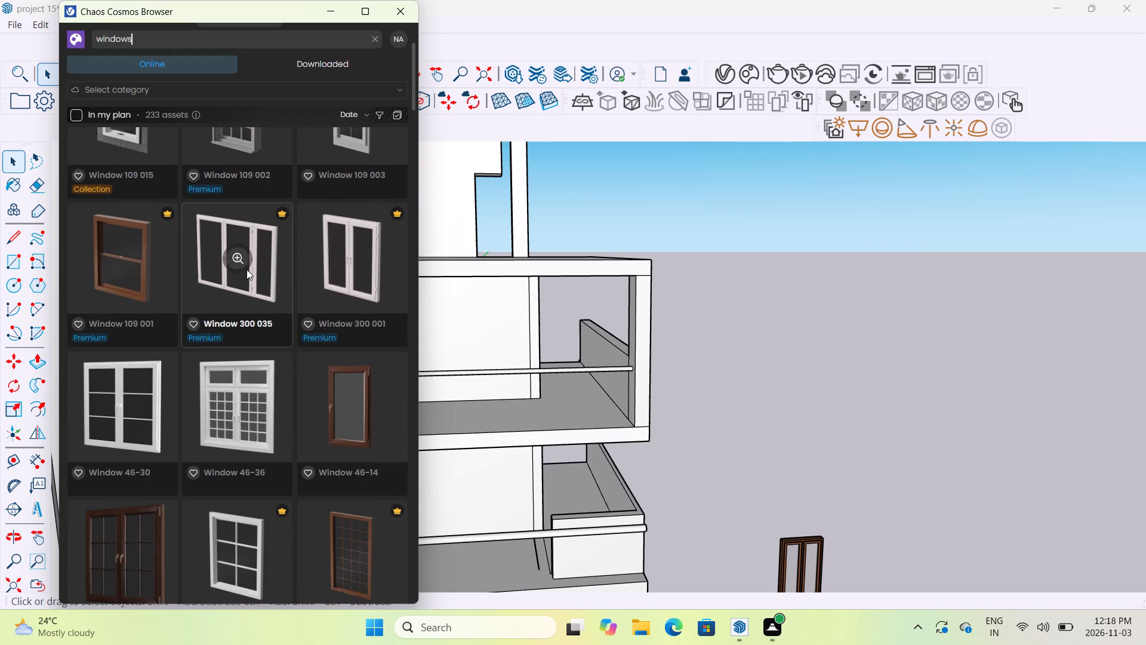
scroll(249, 269, "down", 8)
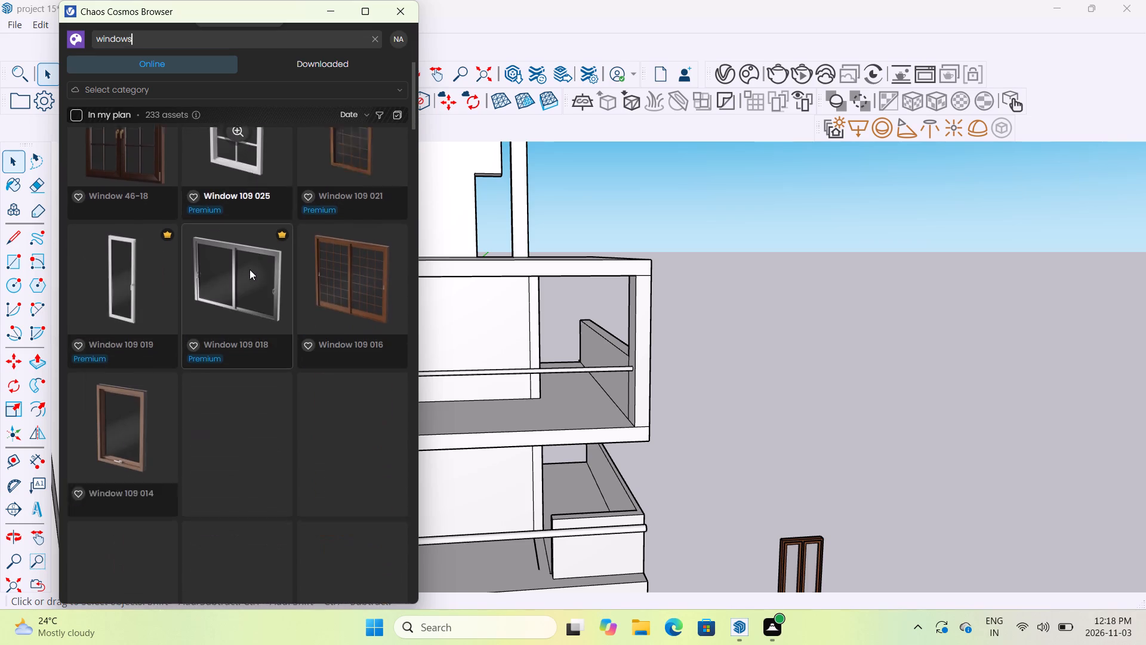
scroll(250, 282, "down", 1)
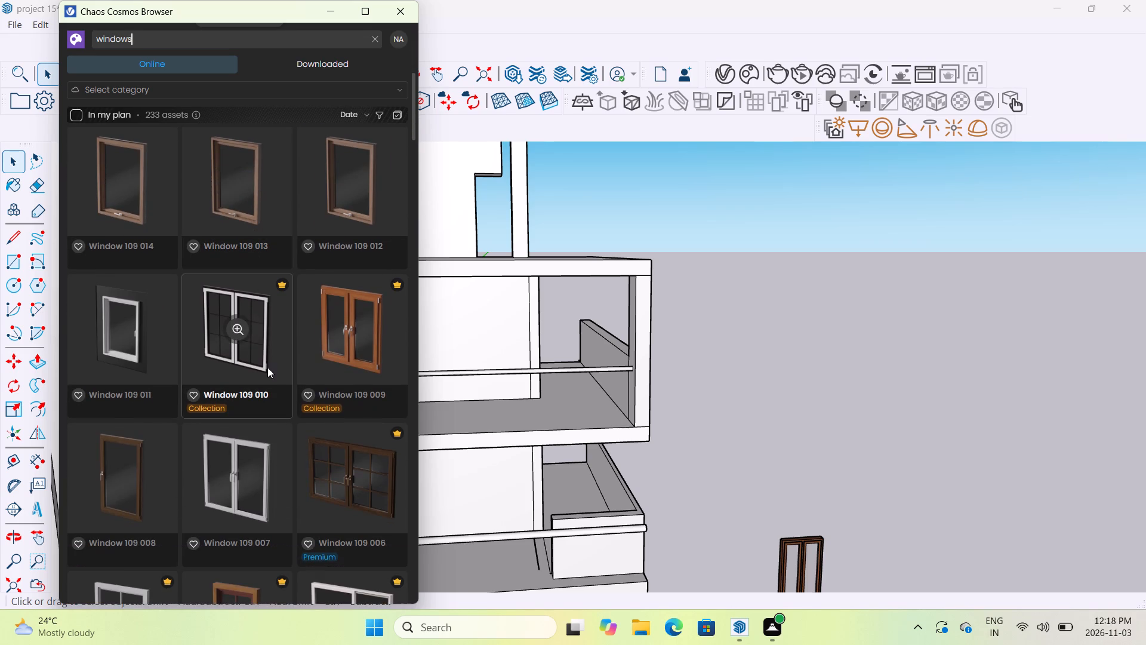
scroll(271, 376, "down", 12)
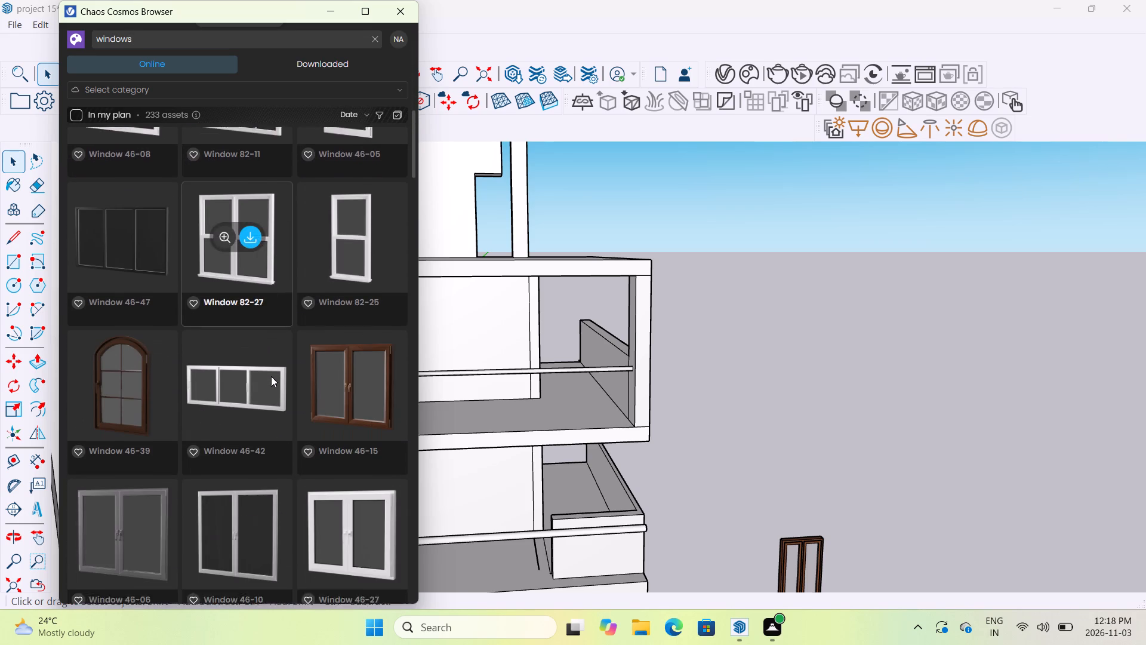
scroll(271, 376, "down", 6)
scroll(271, 376, "up", 5)
scroll(271, 376, "down", 13)
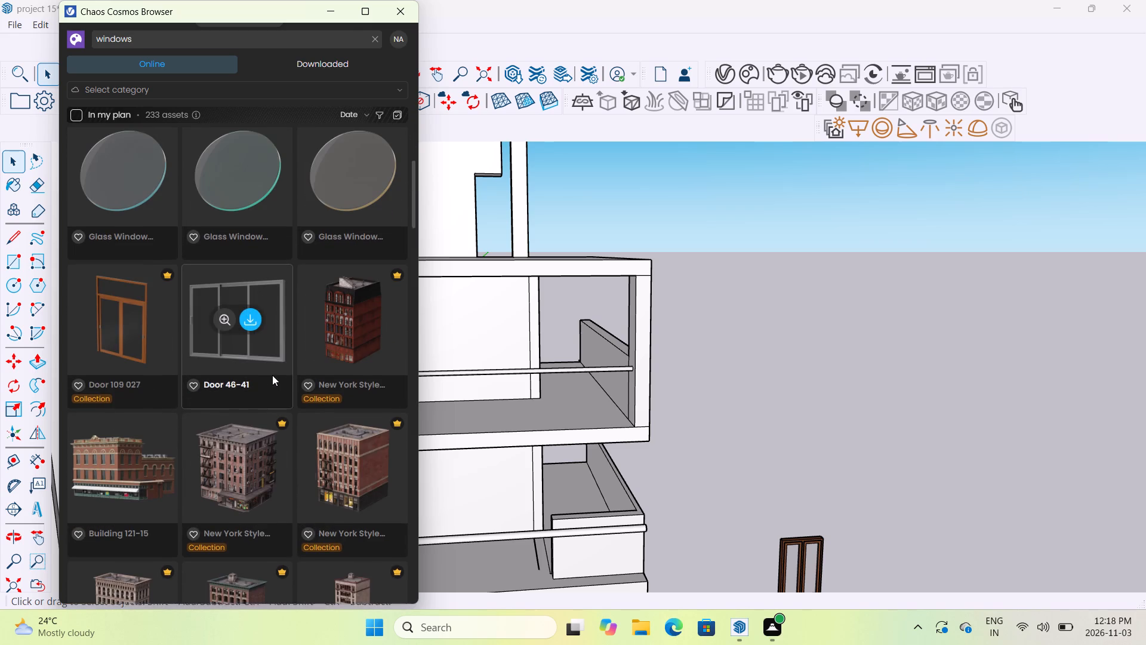
scroll(272, 375, "up", 4)
scroll(272, 375, "down", 7)
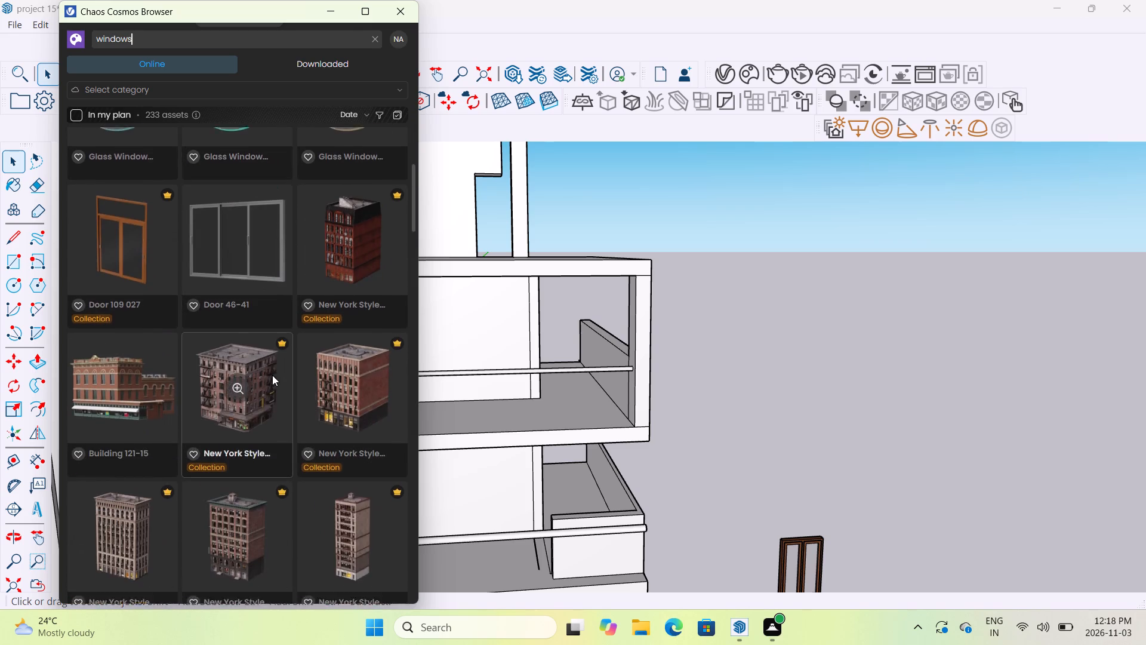
scroll(272, 375, "down", 10)
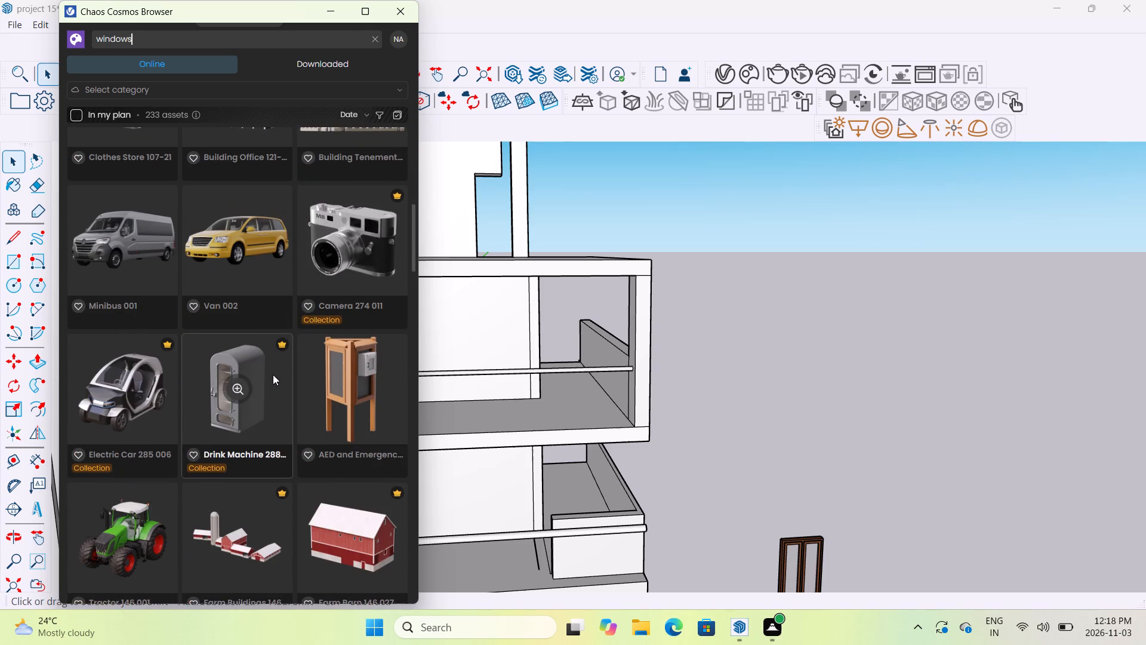
scroll(273, 374, "down", 12)
scroll(273, 374, "up", 3)
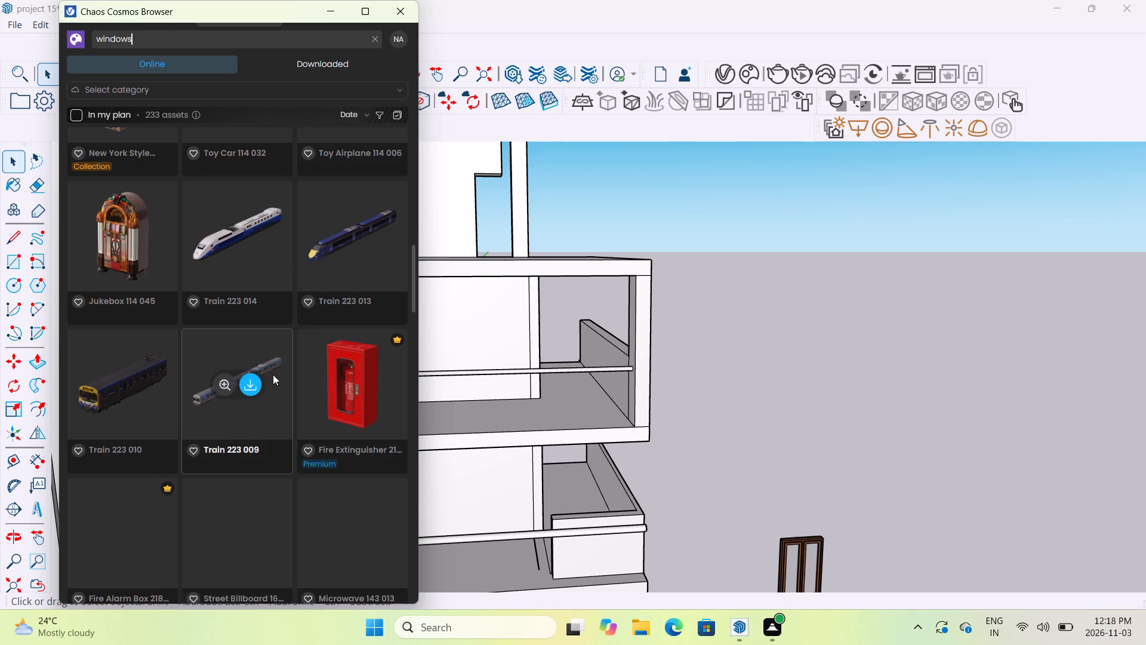
scroll(273, 374, "up", 2)
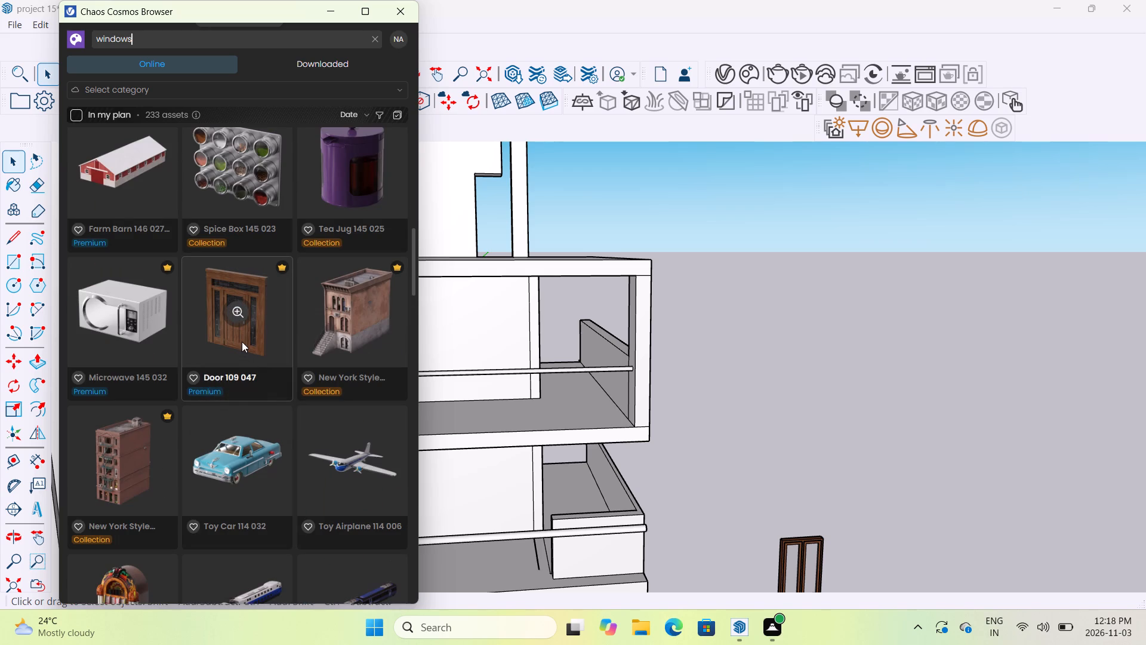
left_click(242, 342)
scroll(257, 337, "down", 11)
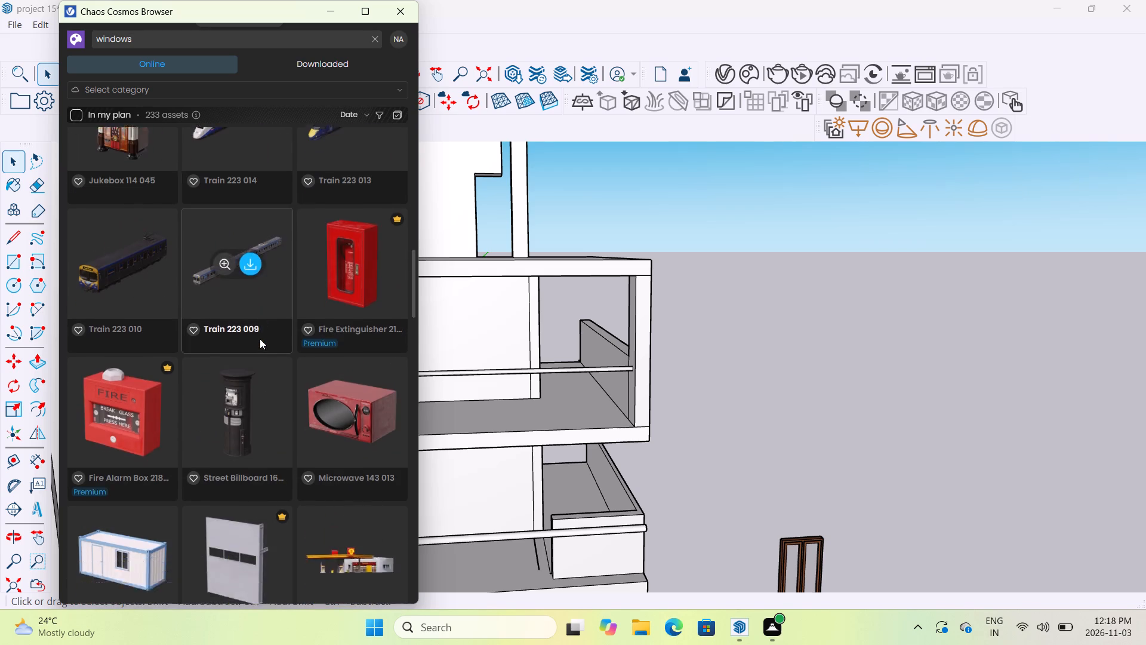
scroll(260, 339, "down", 1)
scroll(260, 339, "up", 20)
scroll(260, 339, "up", 5)
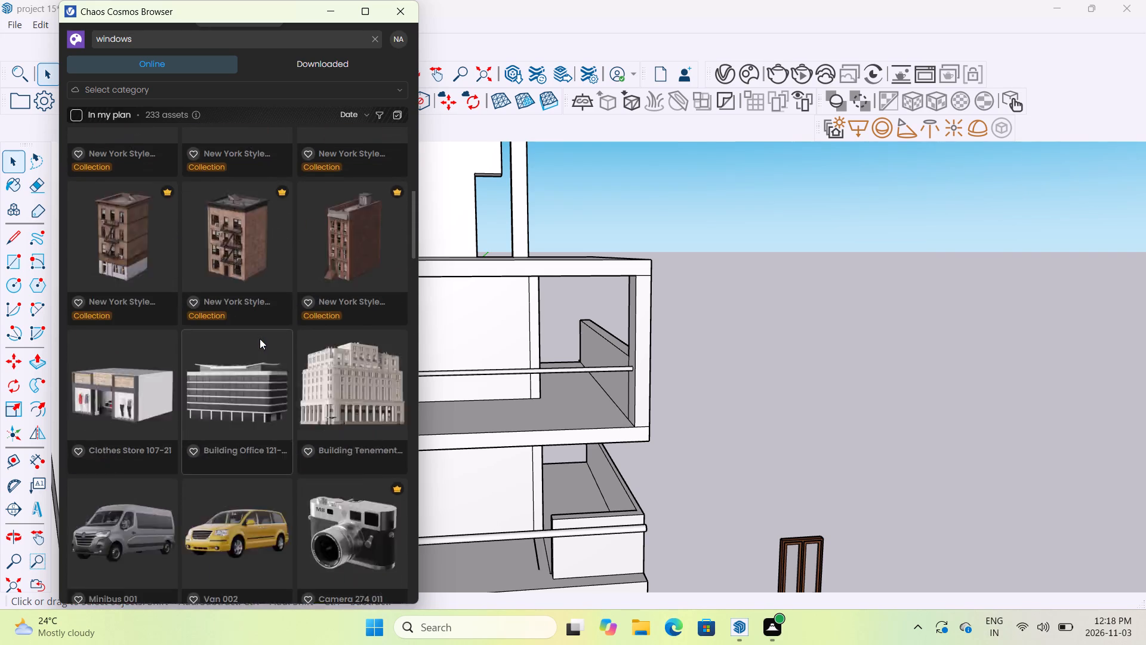
Look through the "windows" results in the Cosmos library for a wooden window that suits the house.
scroll(260, 339, "up", 12)
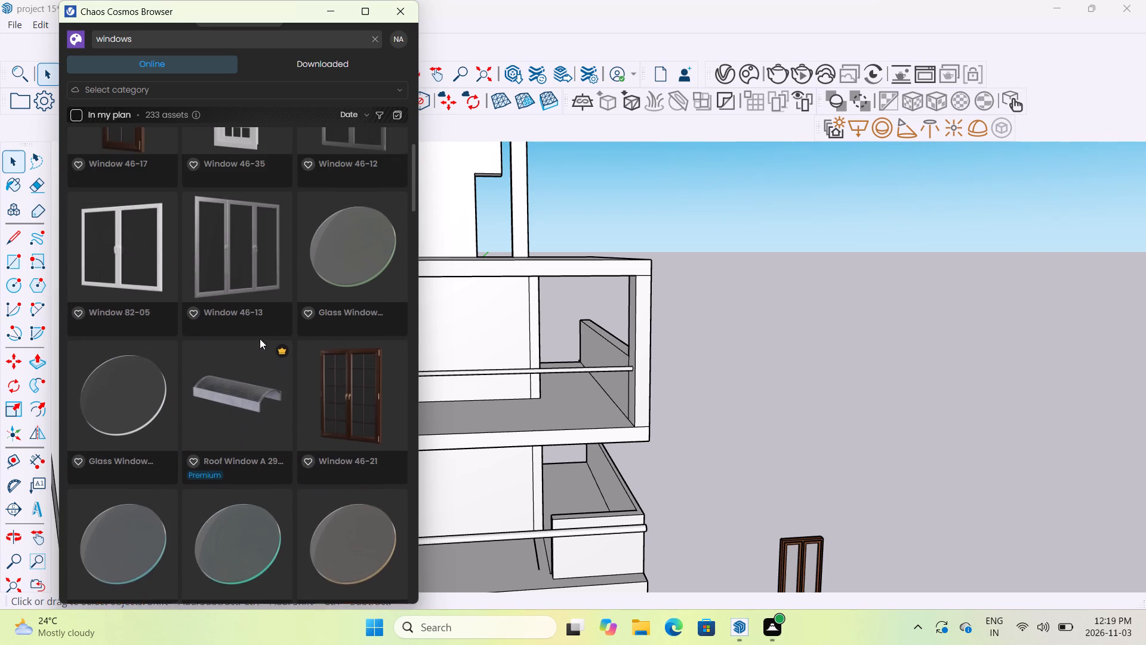
scroll(260, 339, "up", 9)
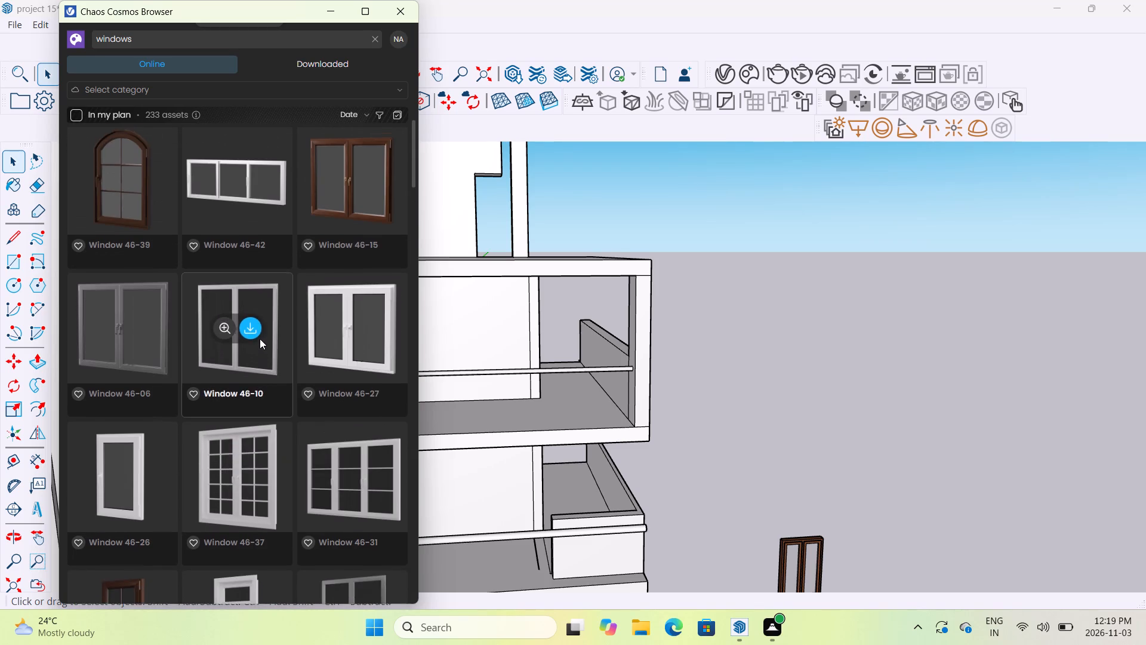
scroll(260, 339, "up", 7)
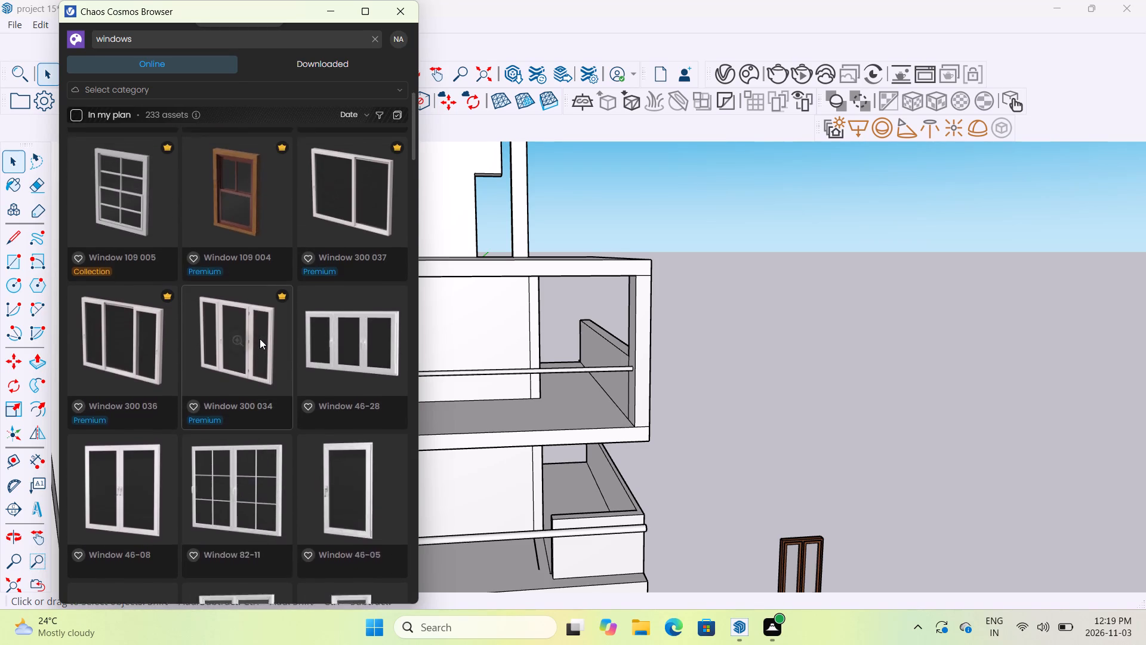
scroll(260, 339, "up", 8)
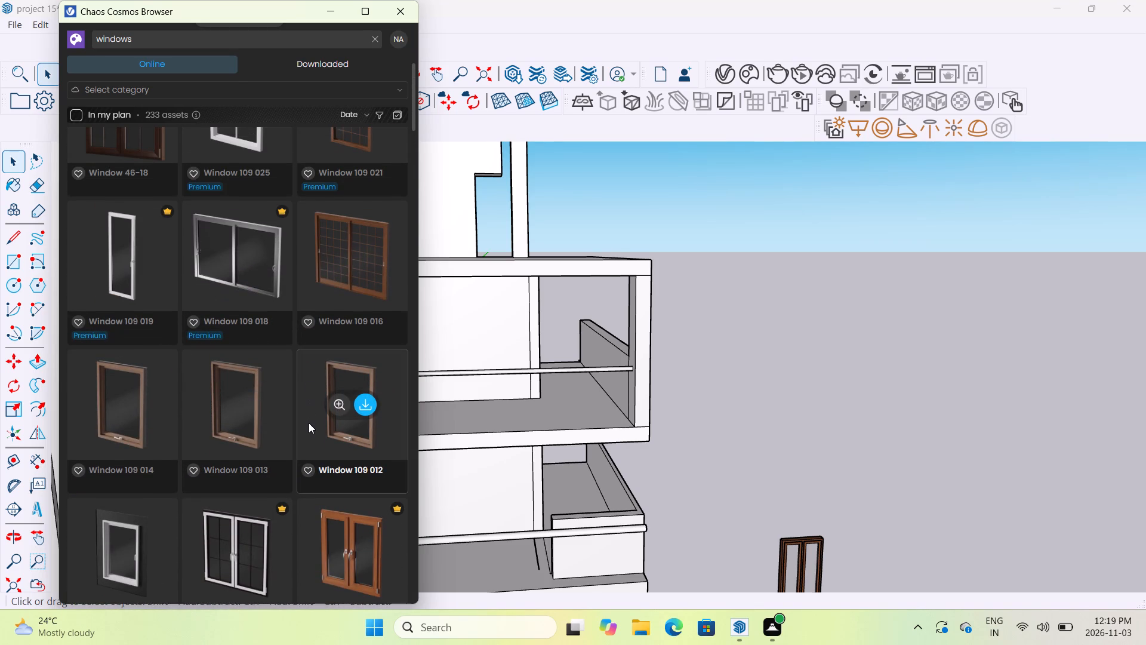
scroll(308, 423, "down", 5)
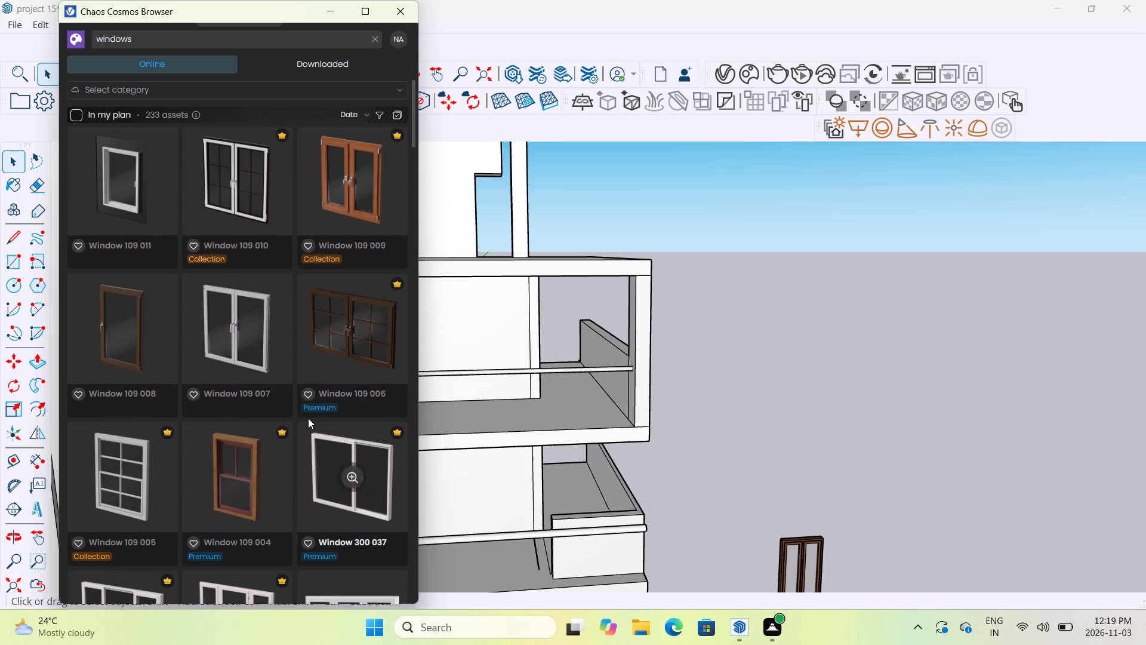
scroll(230, 376, "up", 3)
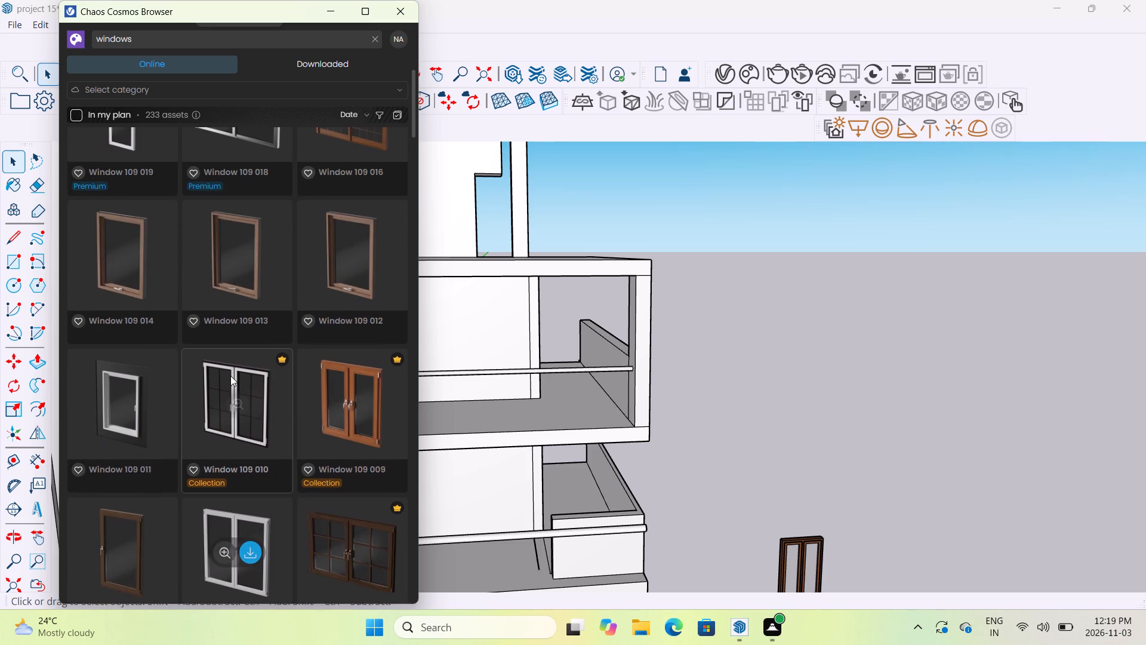
scroll(230, 376, "up", 5)
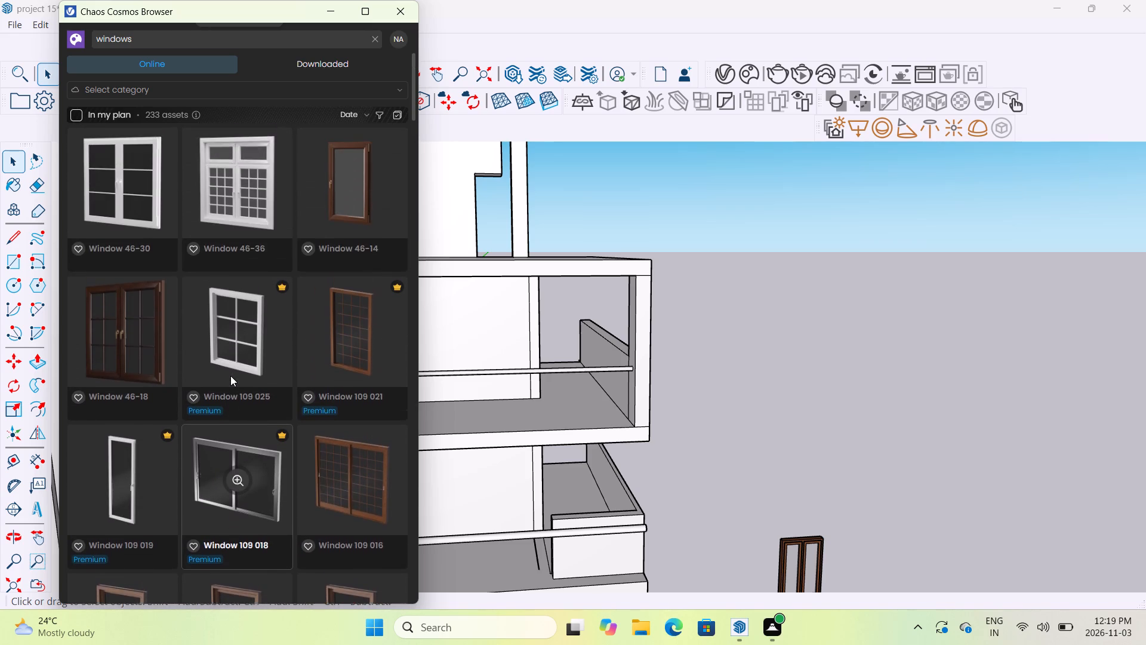
scroll(230, 376, "down", 3)
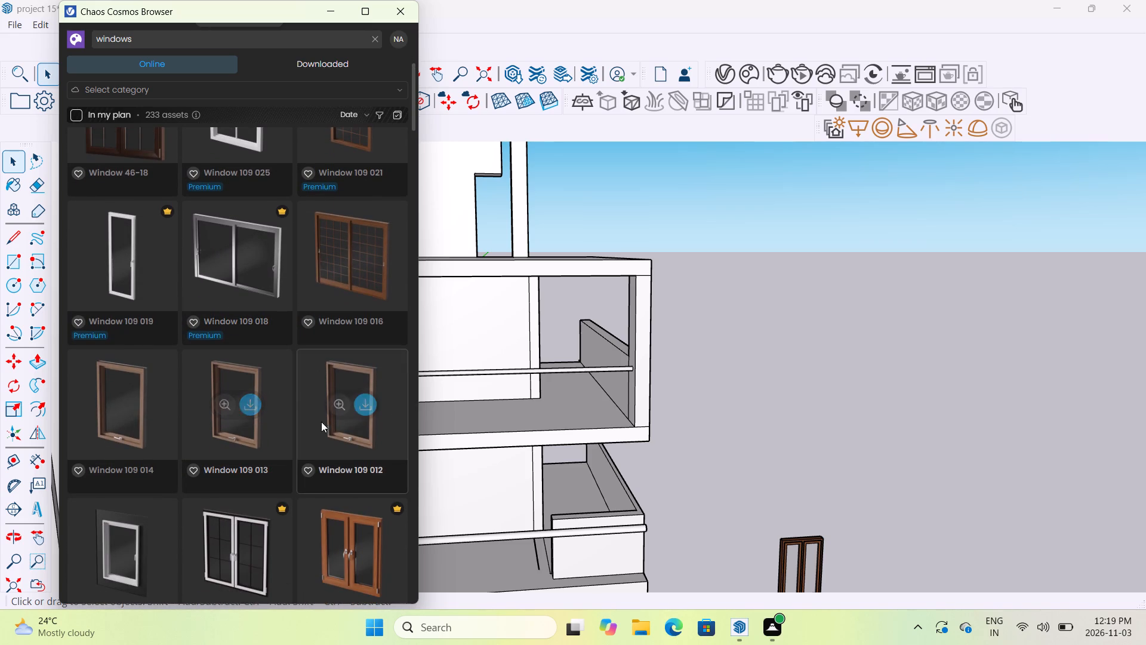
scroll(358, 434, "up", 5)
scroll(358, 434, "down", 5)
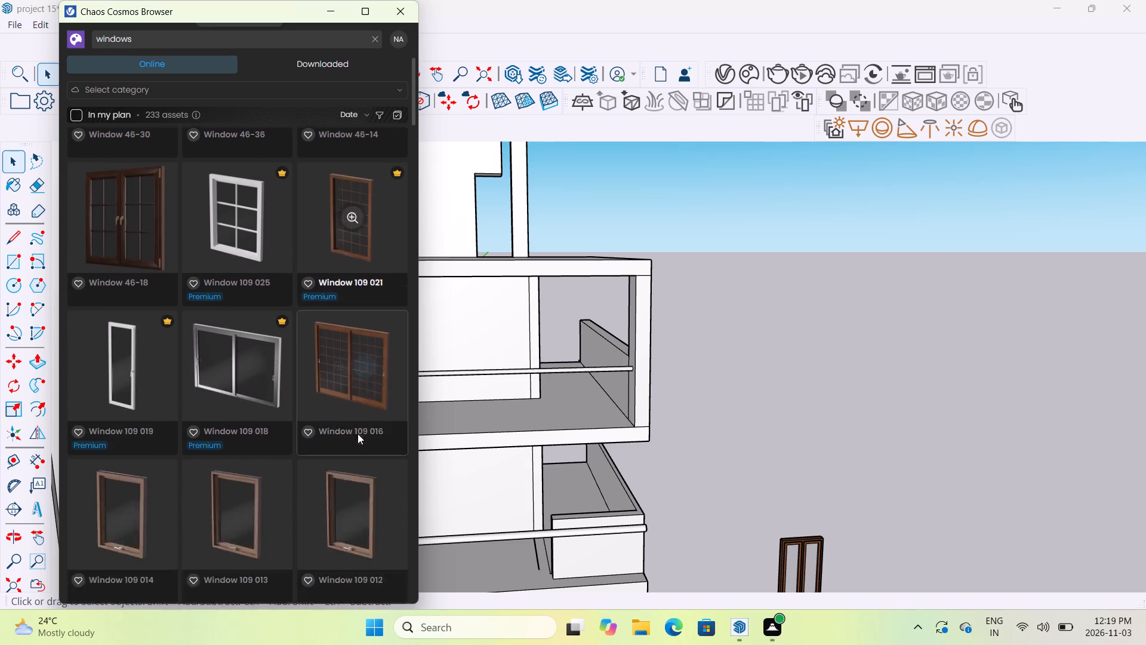
scroll(361, 416, "up", 3)
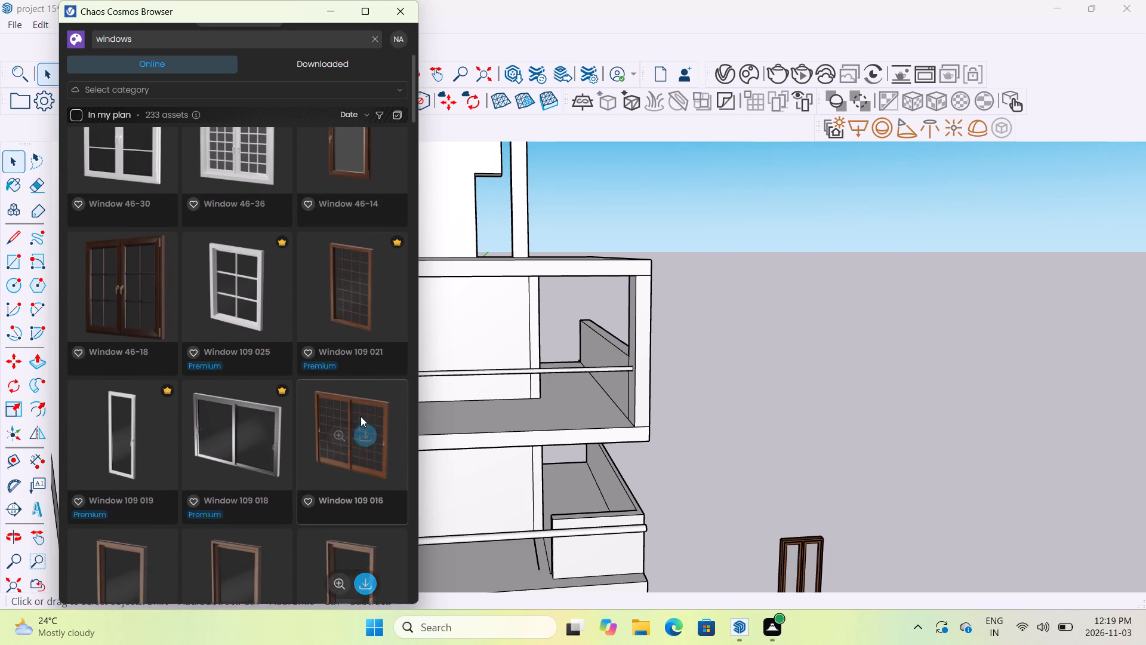
scroll(361, 416, "up", 5)
scroll(361, 416, "down", 1)
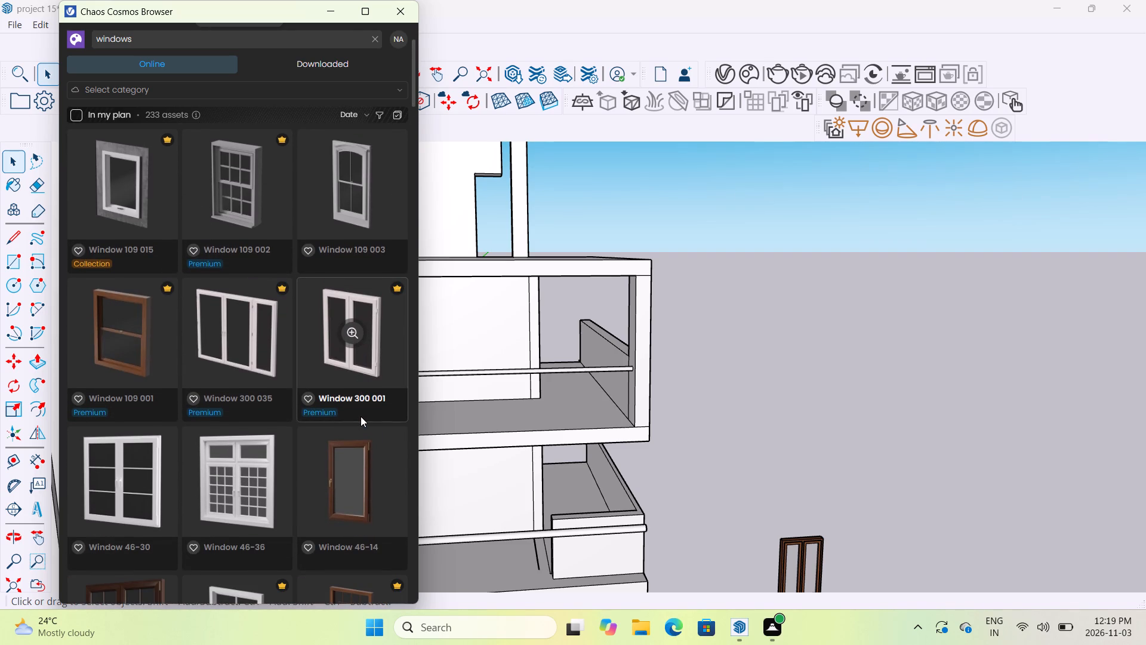
scroll(361, 416, "down", 11)
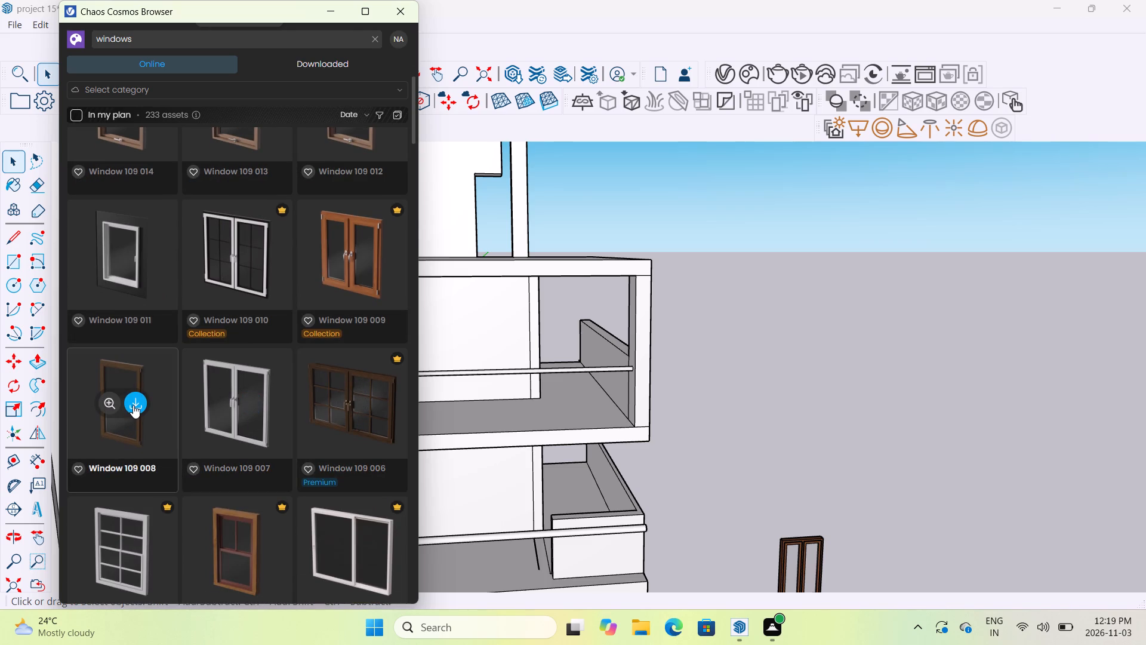
scroll(257, 428, "down", 4)
scroll(257, 428, "up", 4)
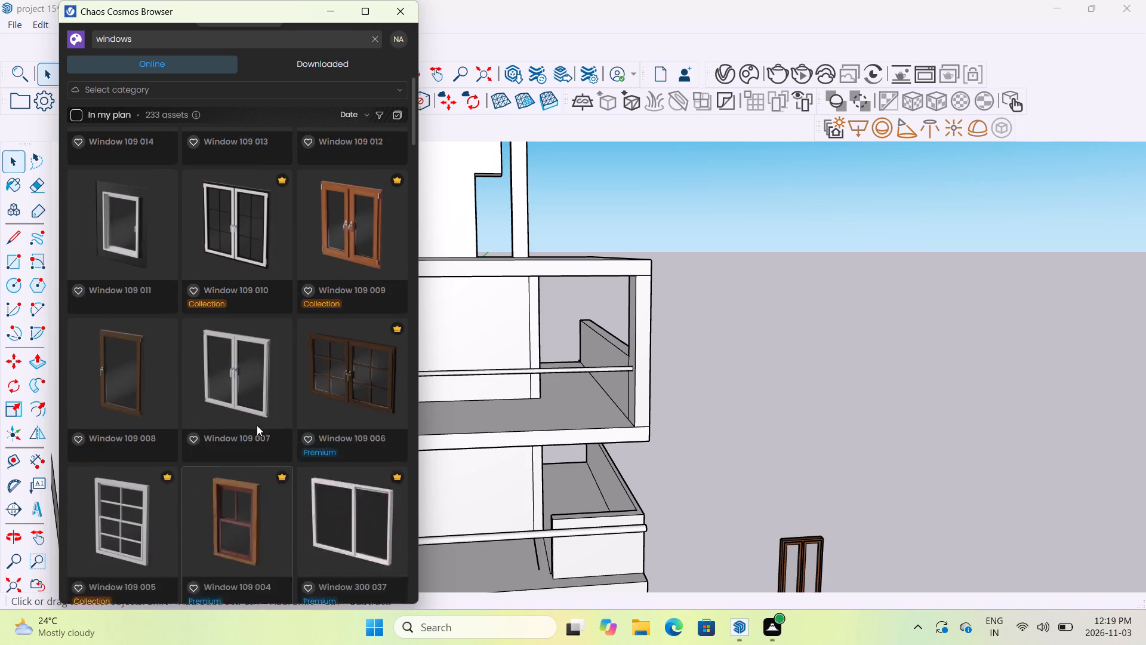
scroll(257, 423, "up", 15)
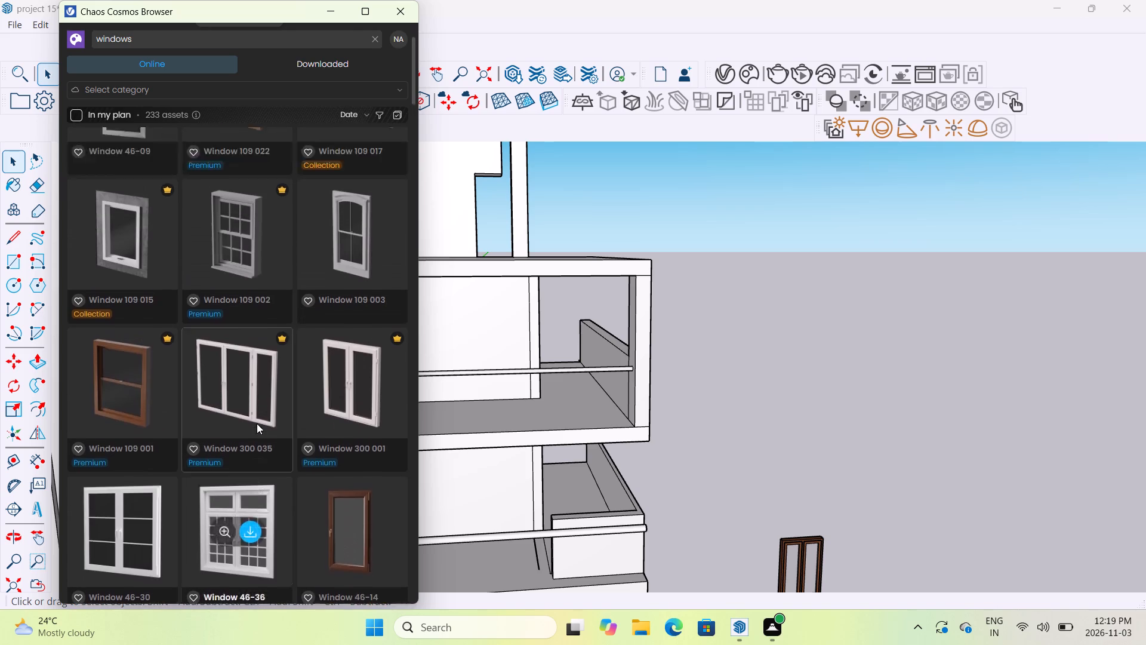
scroll(257, 423, "up", 4)
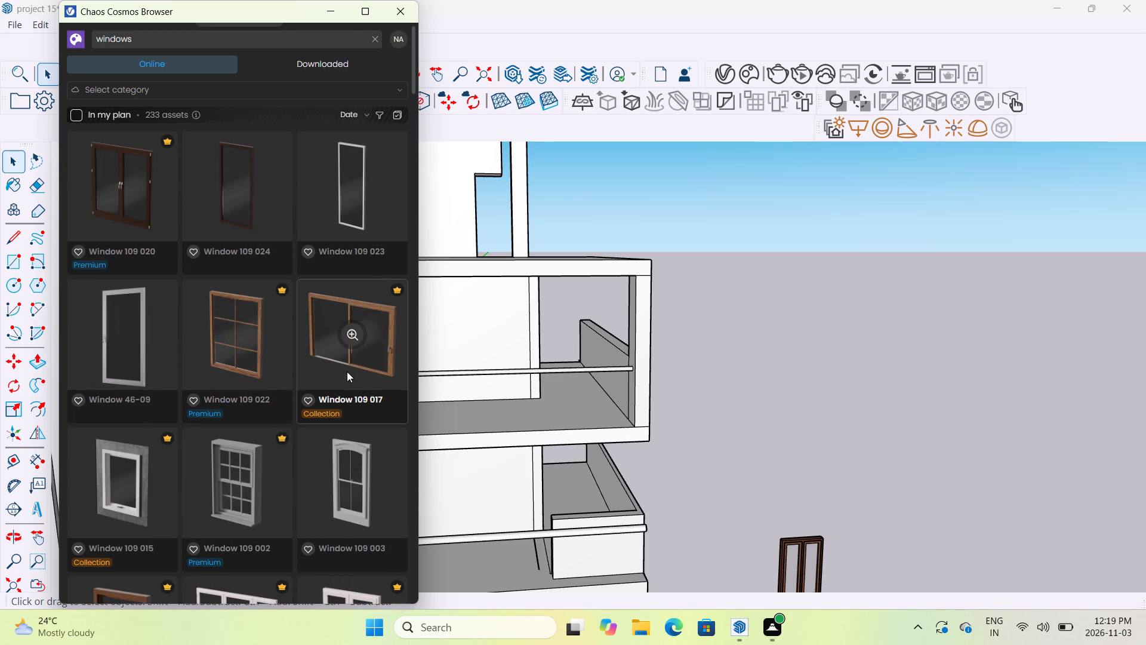
scroll(347, 371, "up", 5)
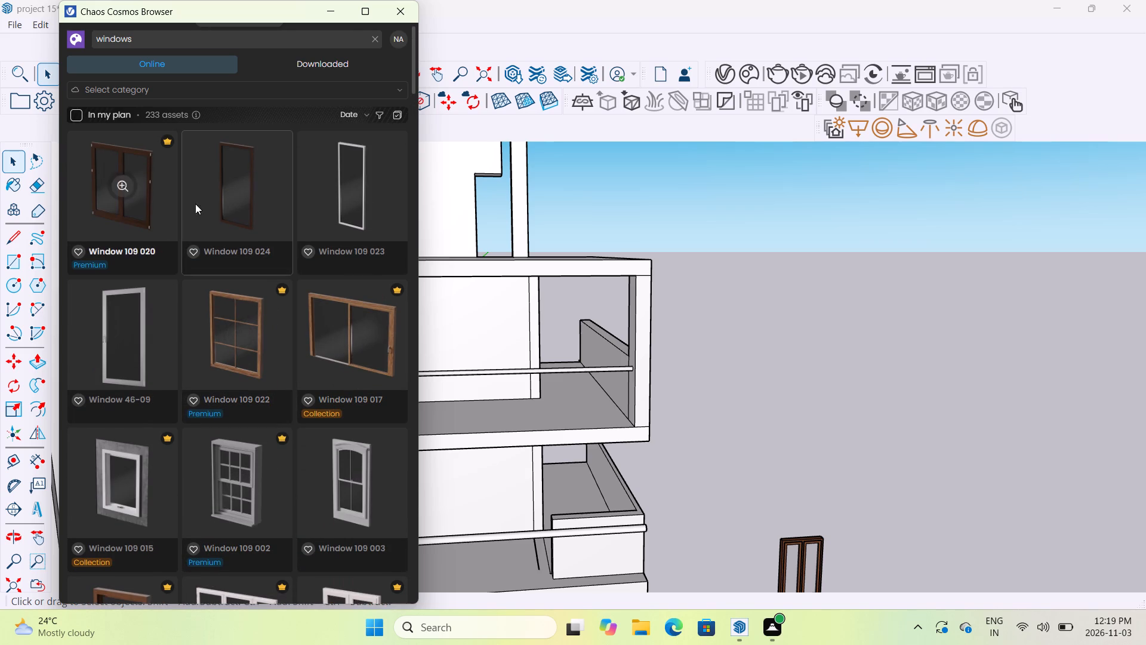
Download Window 109 024 from the Cosmos library and place two copies of it in the open space beside the house.
left_click(249, 188)
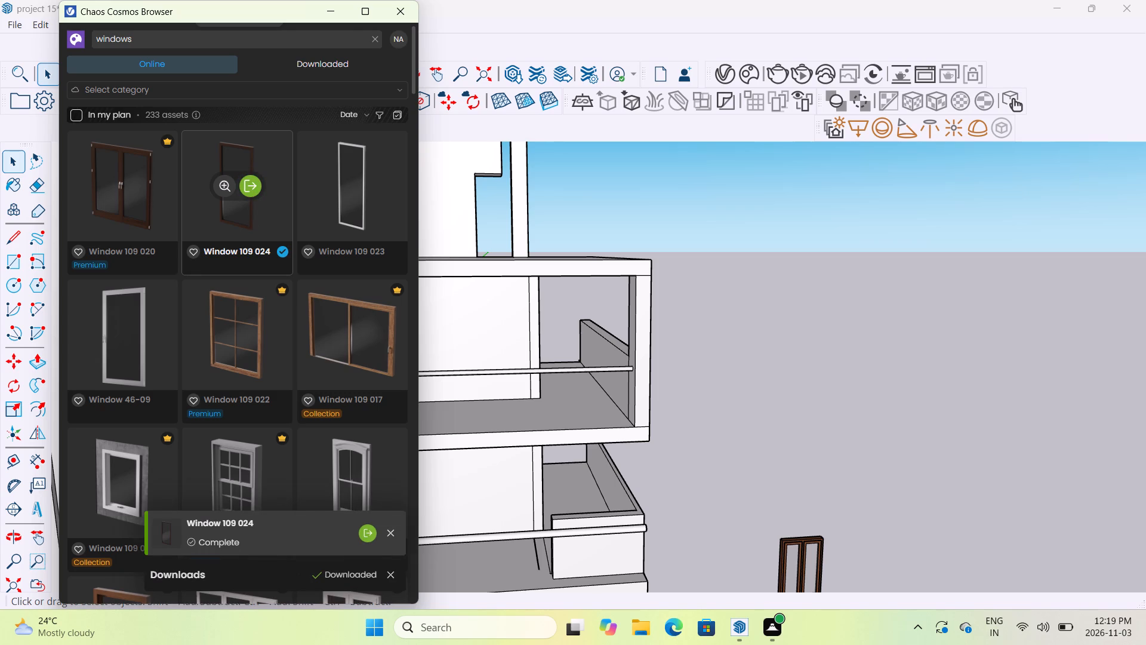
left_click(252, 195)
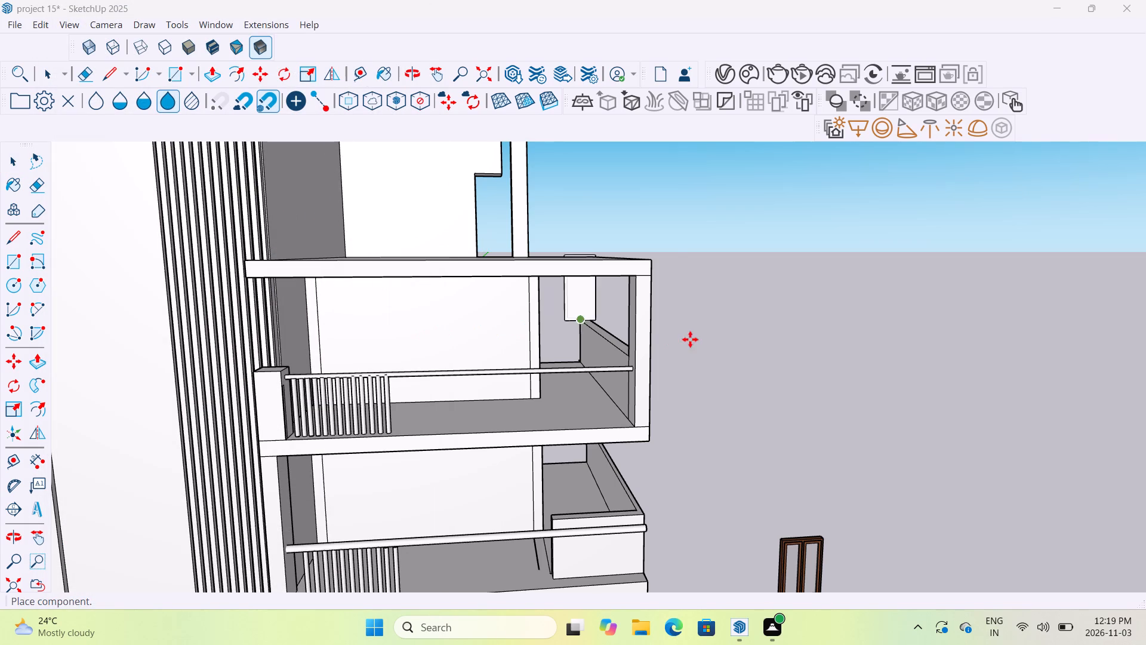
left_click(732, 352)
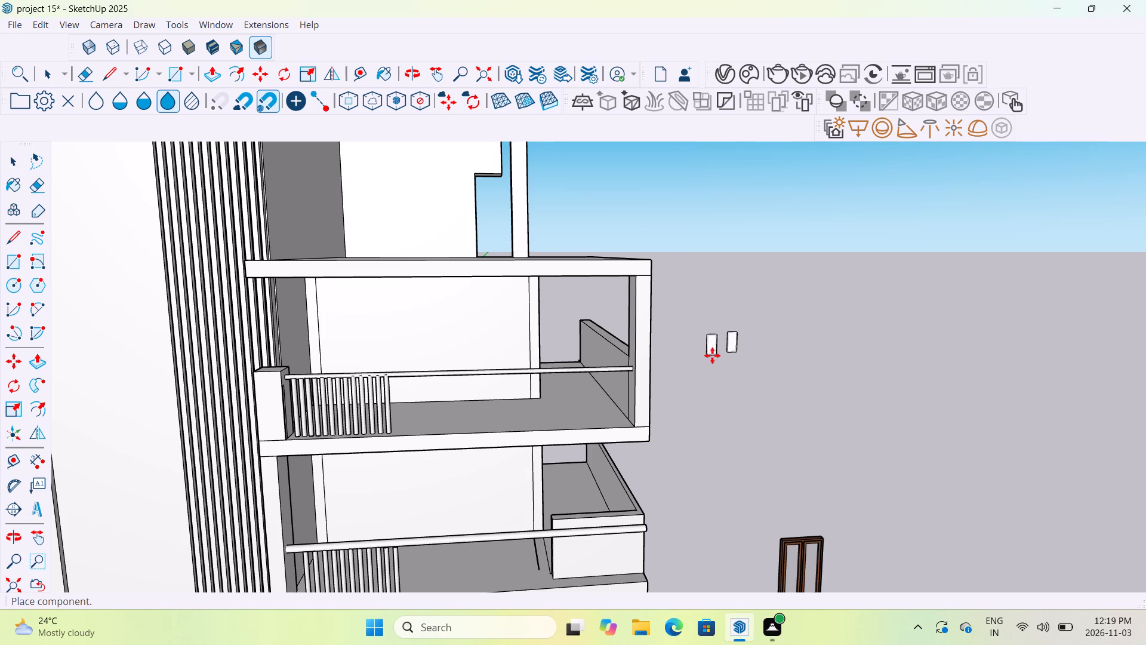
scroll(719, 348, "up", 19)
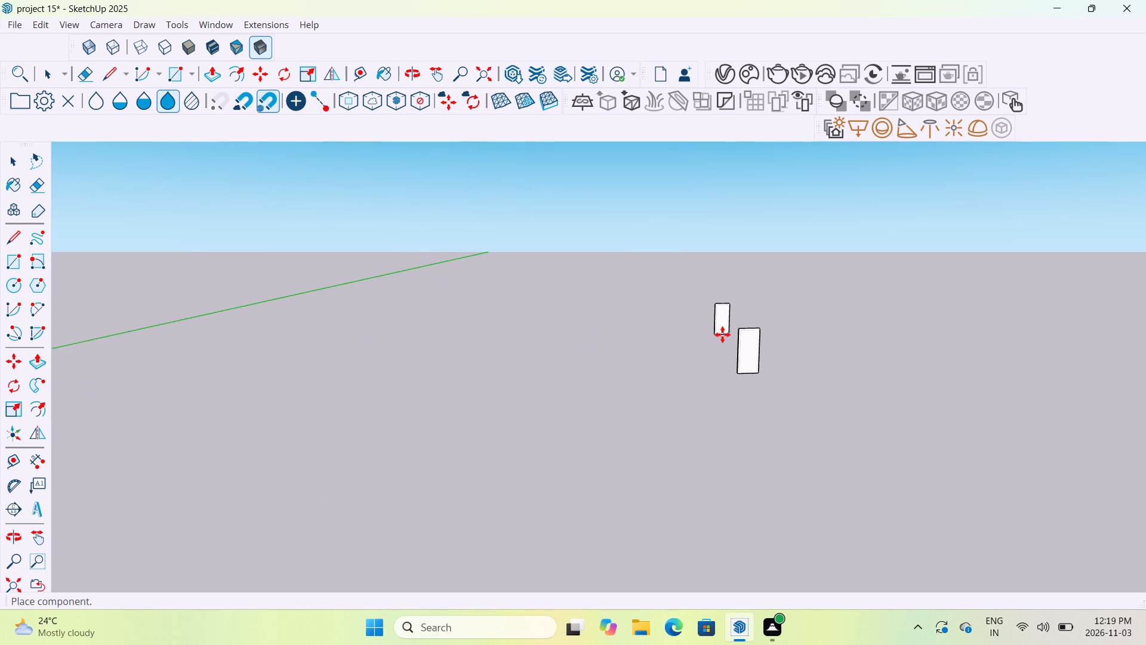
scroll(722, 334, "up", 2)
scroll(736, 351, "up", 20)
scroll(736, 351, "up", 3)
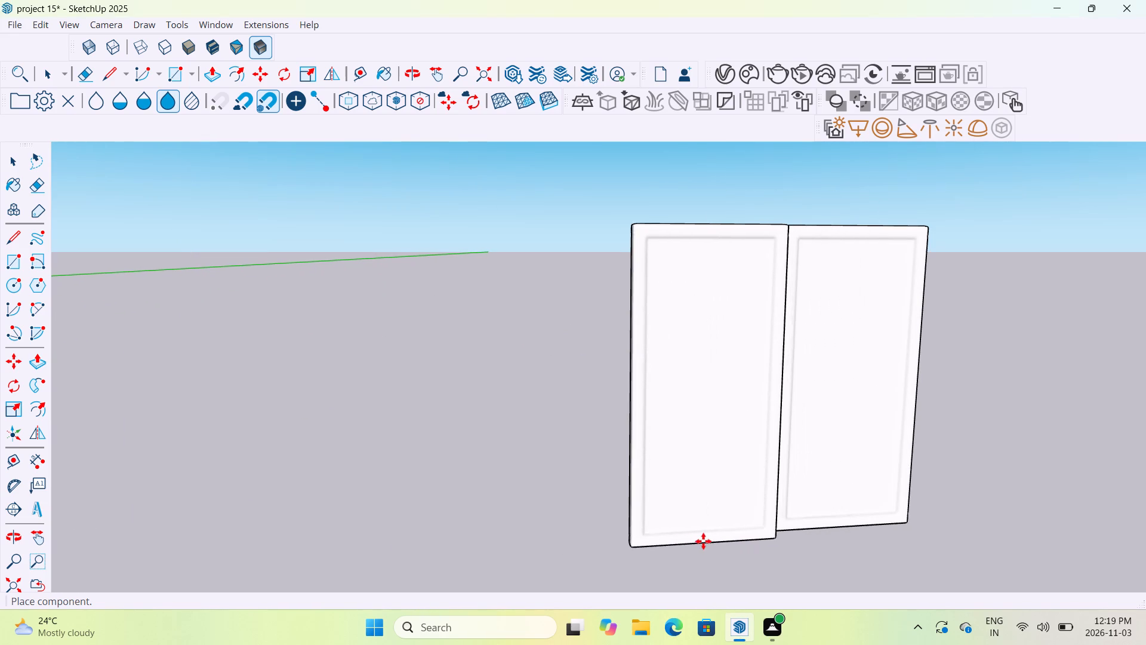
left_click(668, 544)
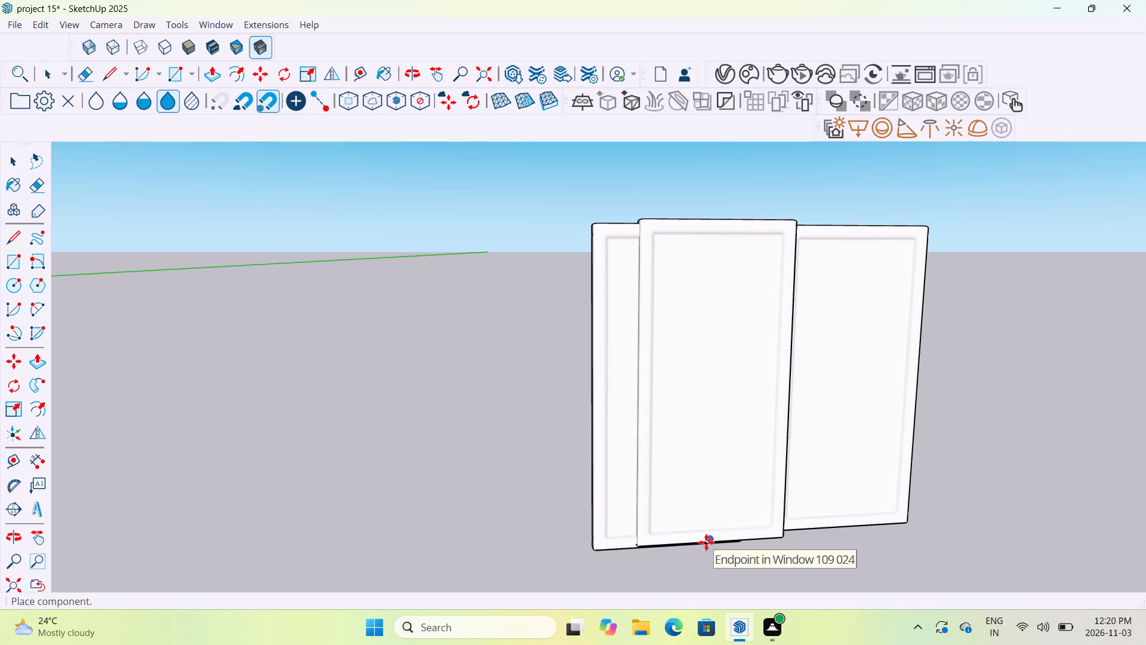
key("Escape")
Move the second-placed Window 109 024 by its lower corner to the adjacent lower corner of the other copy.
left_click(735, 537)
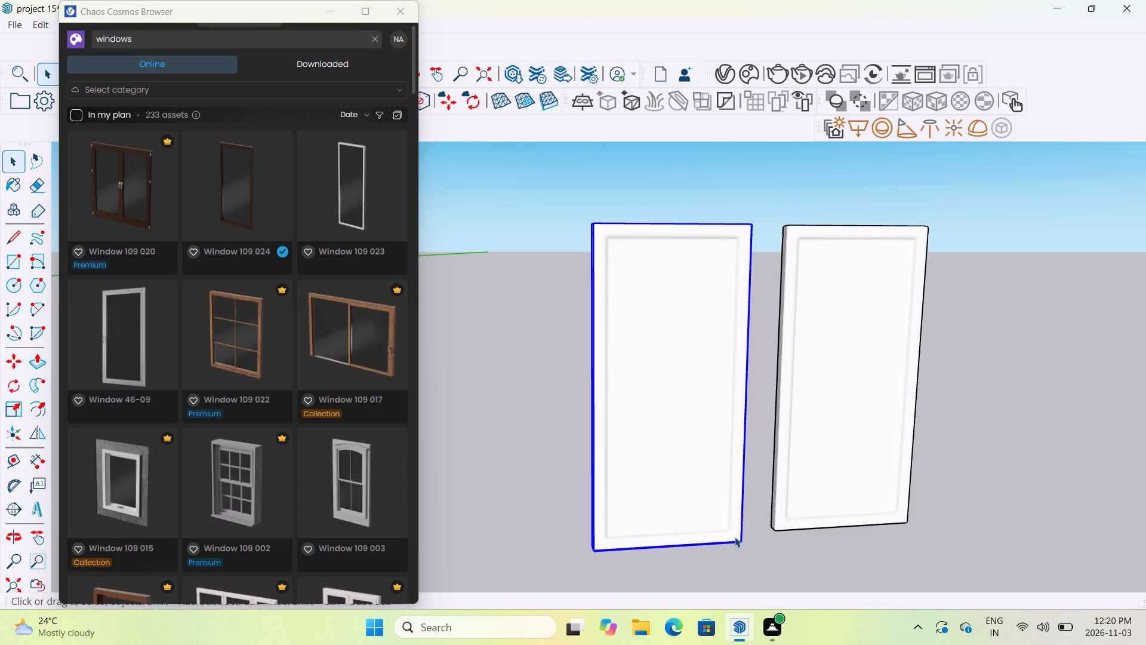
key("m")
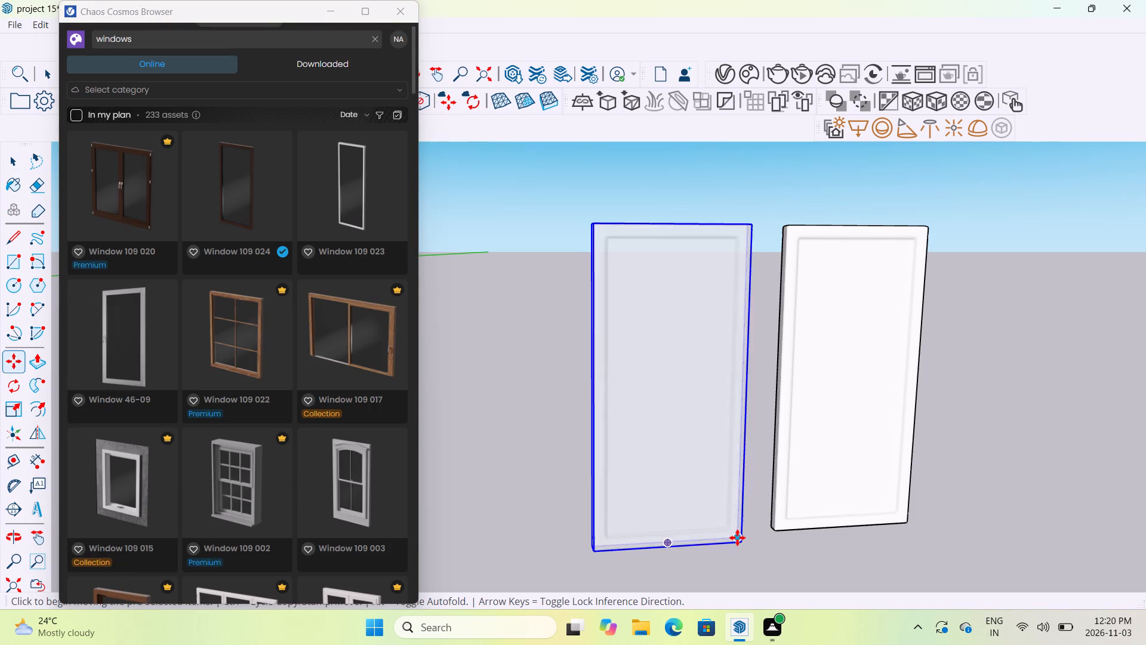
scroll(738, 539, "up", 5)
left_click(741, 543)
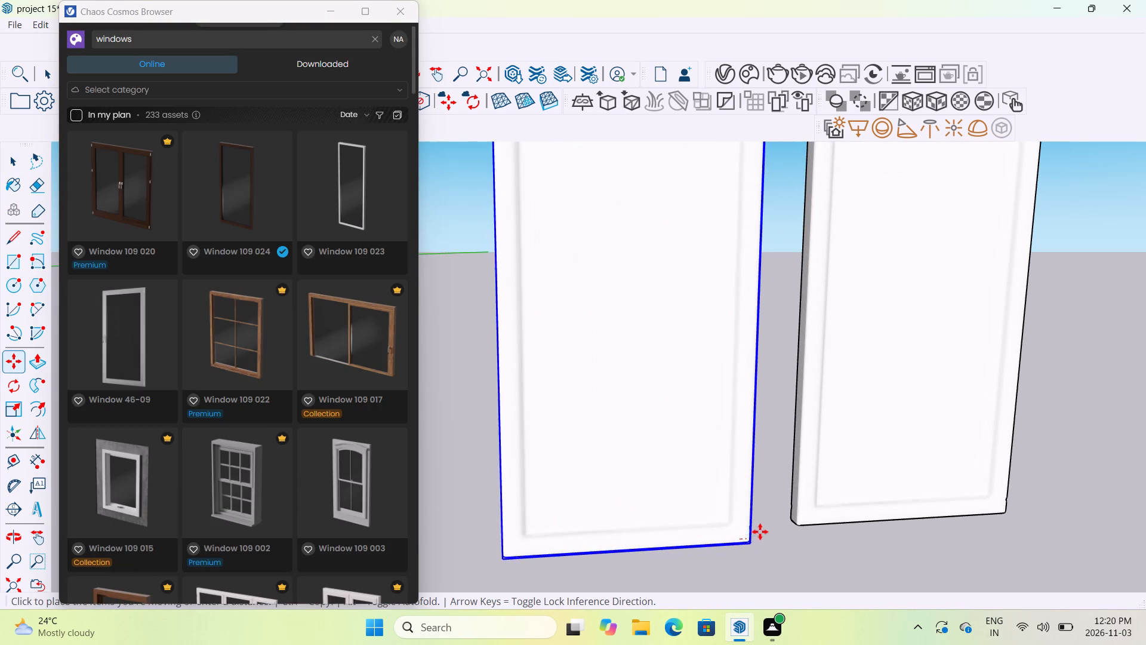
left_click(796, 518)
scroll(942, 496, "down", 6)
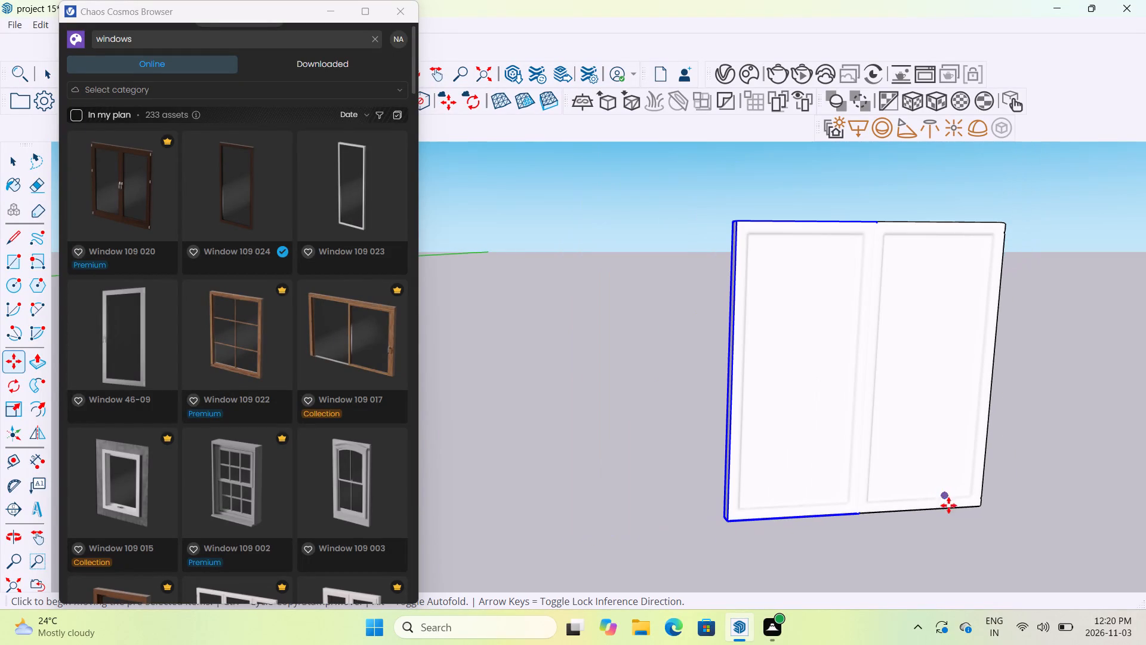
Fine-tune the moved window's position along the red axis from its lower corner, aligning its edge with the neighbouring window.
middle_click_drag(951, 530, 790, 533)
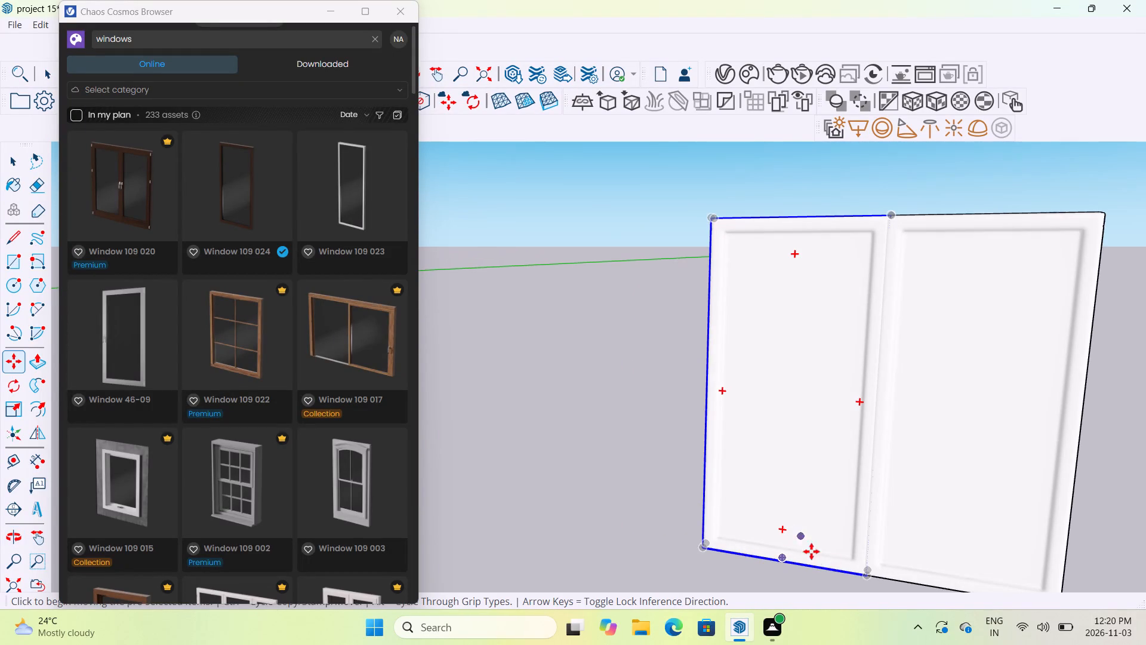
scroll(868, 575, "up", 13)
middle_click_drag(877, 555, 898, 523)
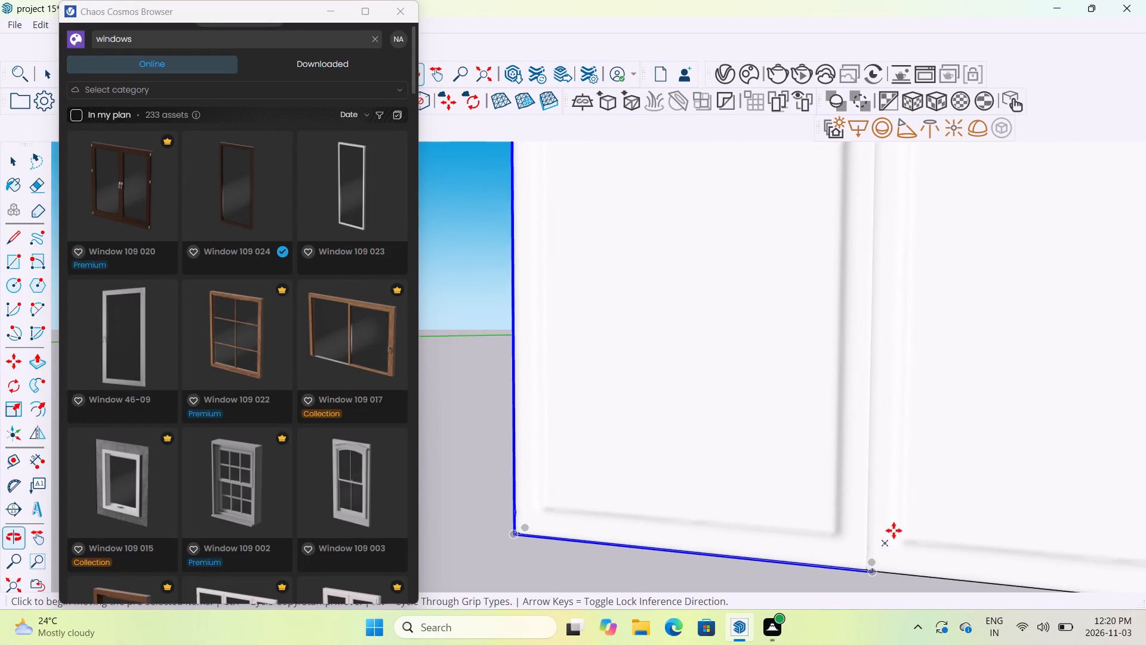
left_click(872, 572)
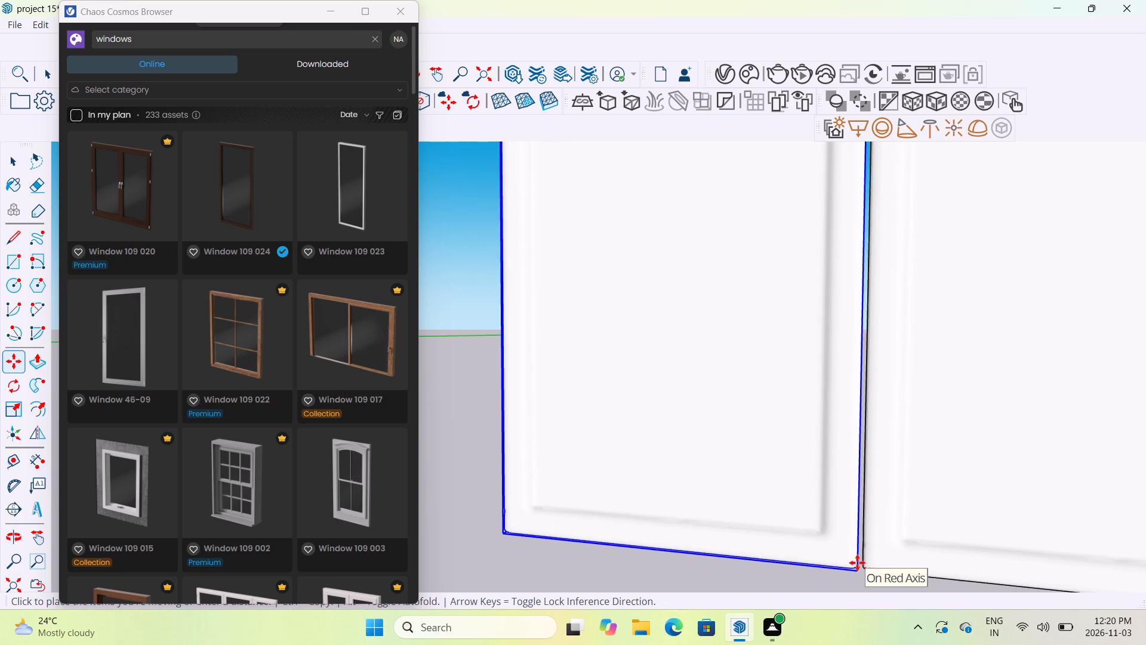
scroll(861, 562, "up", 6)
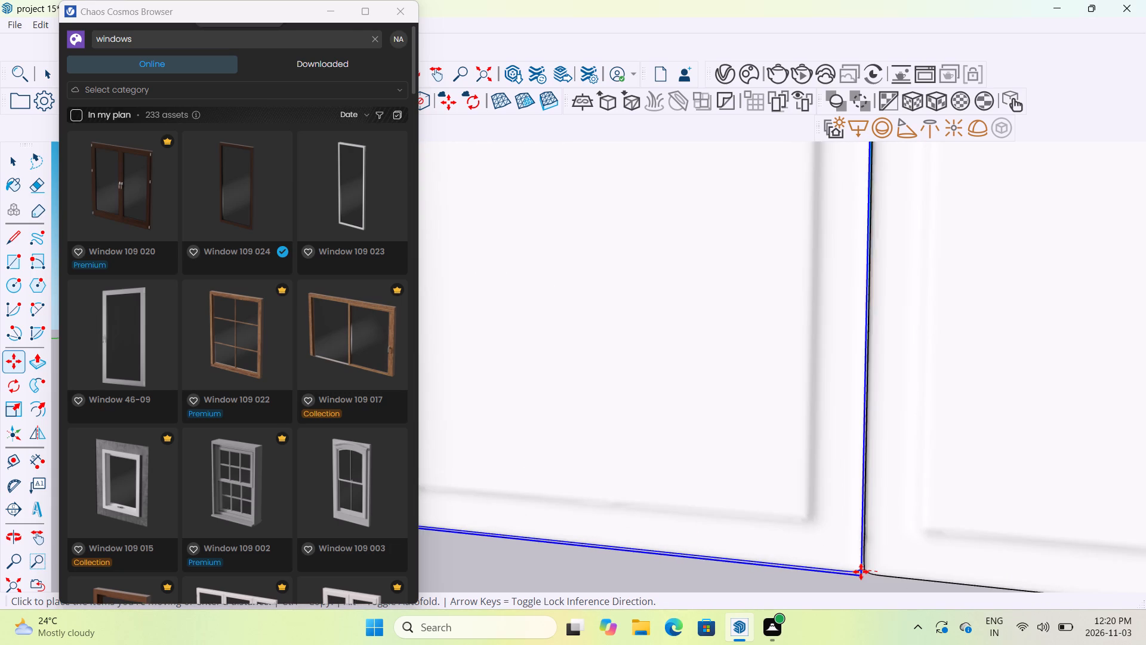
scroll(861, 572, "up", 5)
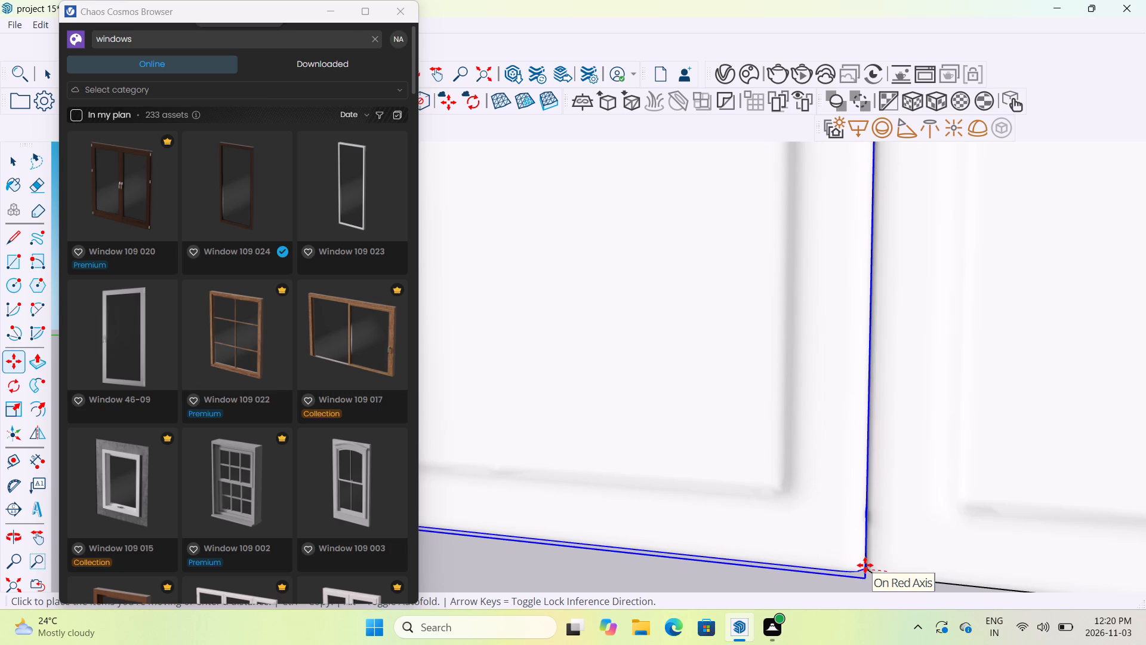
left_click(865, 565)
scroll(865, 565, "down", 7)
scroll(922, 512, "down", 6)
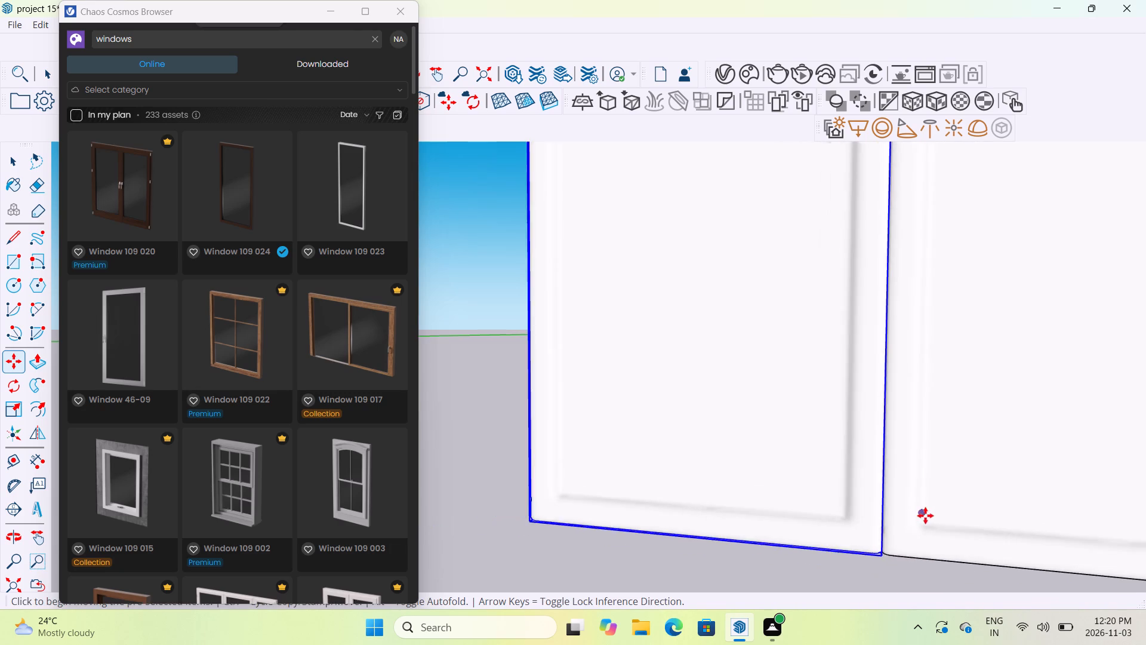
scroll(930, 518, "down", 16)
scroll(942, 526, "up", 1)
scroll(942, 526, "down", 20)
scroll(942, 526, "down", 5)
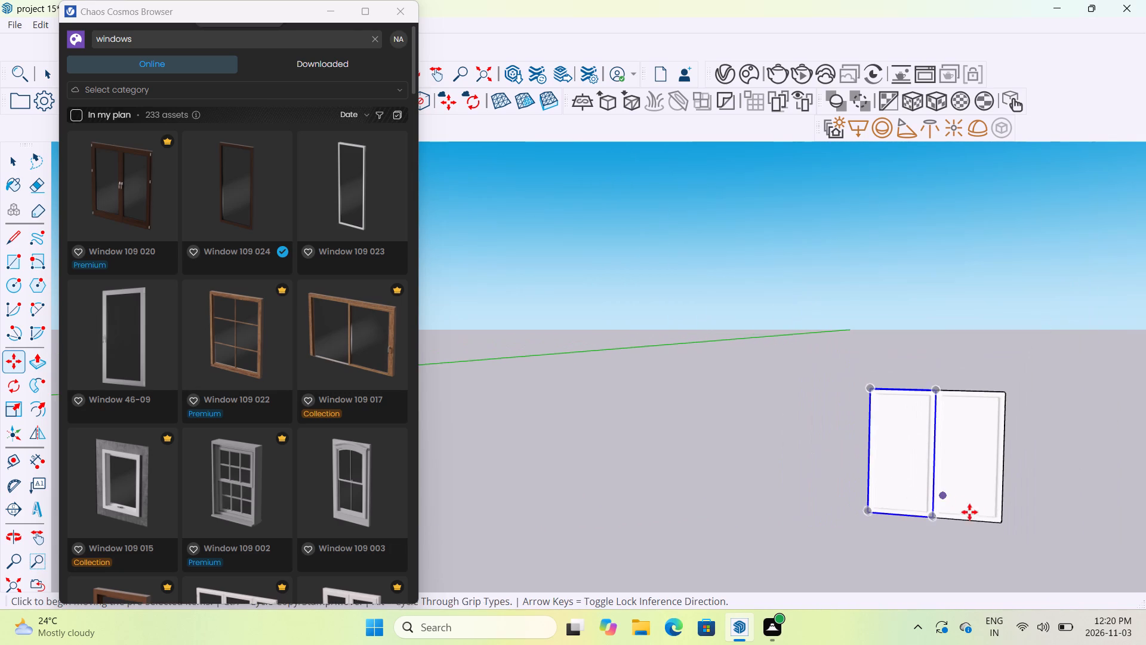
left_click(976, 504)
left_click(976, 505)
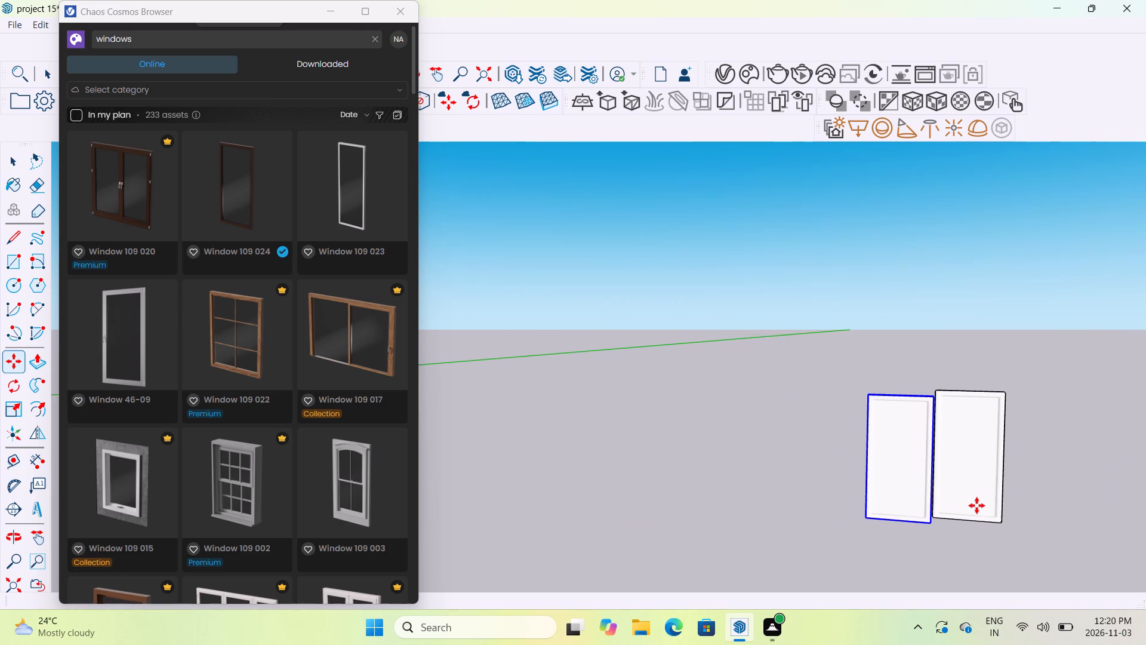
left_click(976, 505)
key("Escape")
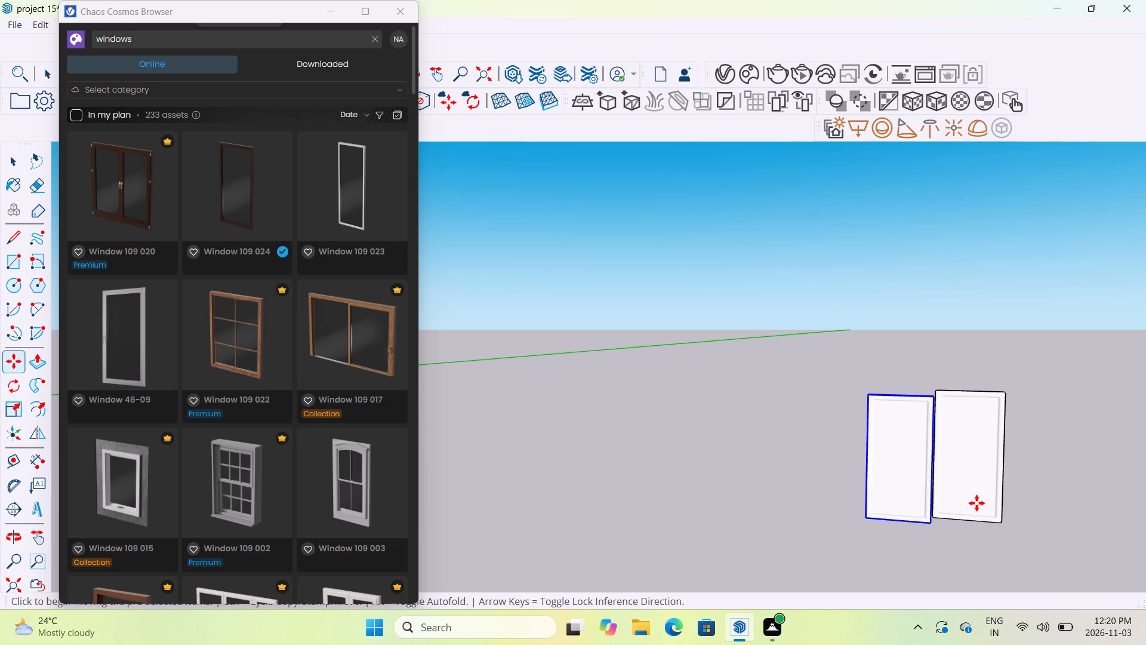
Undo the last position adjustment of the second Window 109 024 copy and clear the selection.
key("ctrl+z")
left_click(970, 554)
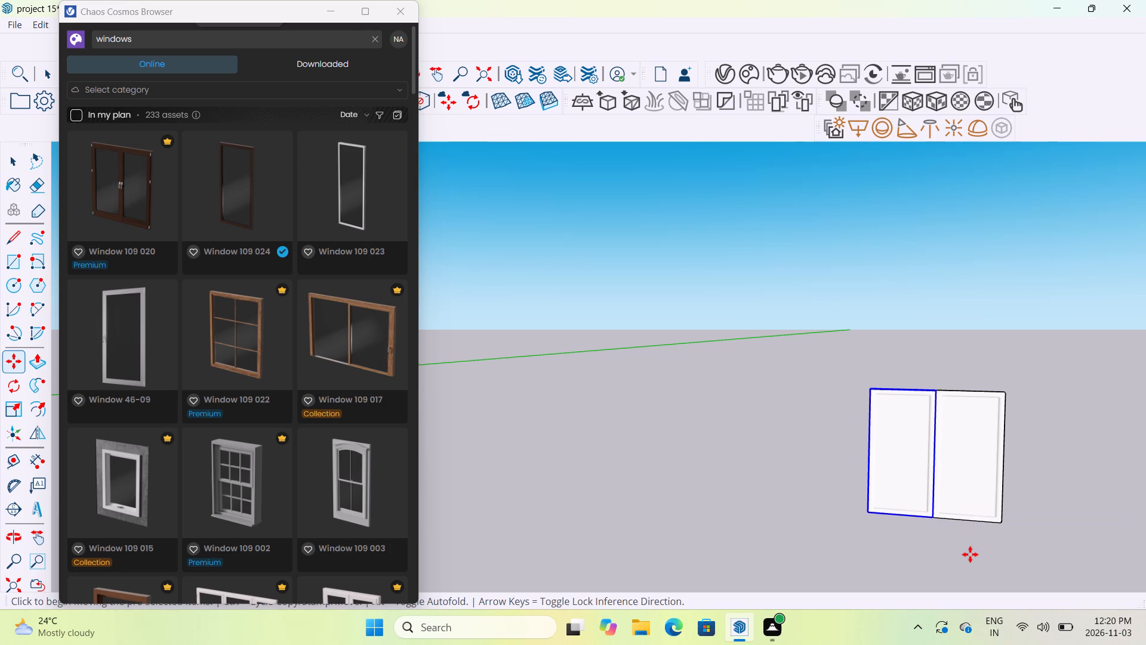
key("Escape")
key("Escape")
key("Escape")
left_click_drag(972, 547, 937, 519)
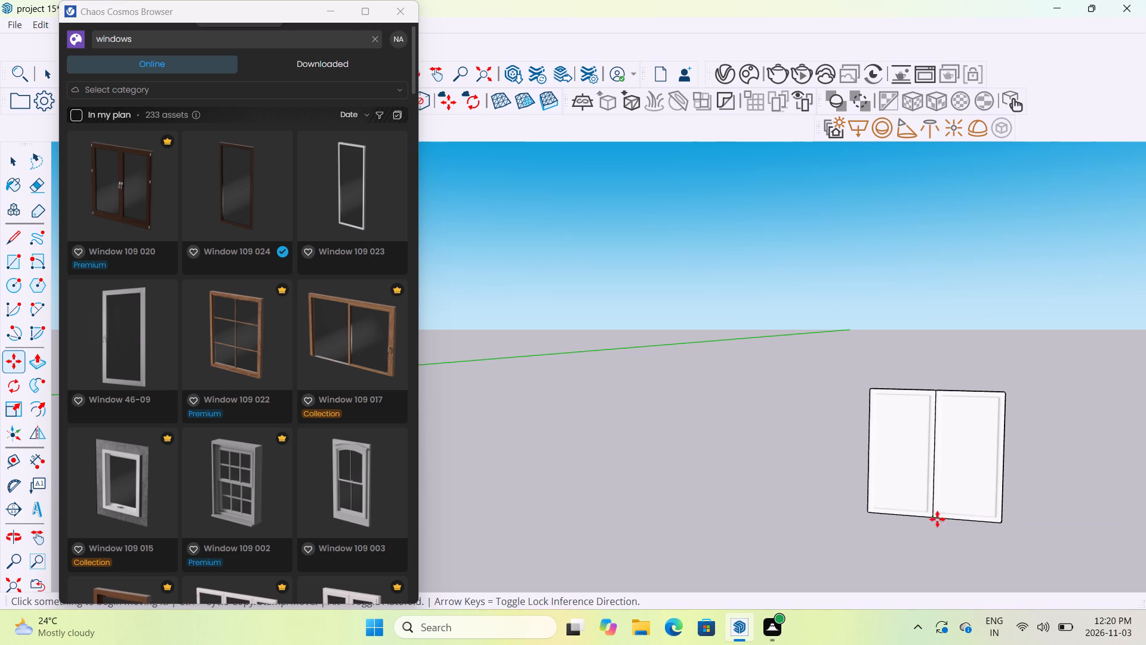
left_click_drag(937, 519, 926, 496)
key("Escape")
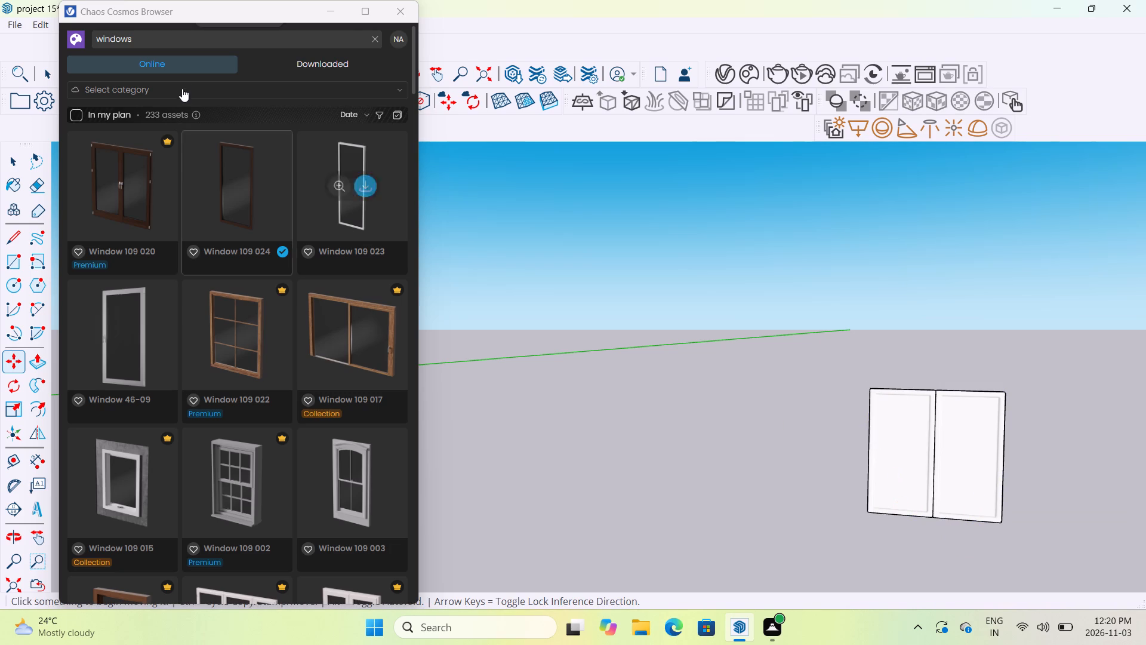
Close the Cosmos browser and make a group from the two adjoining Window 109 024 copies.
left_click(405, 10)
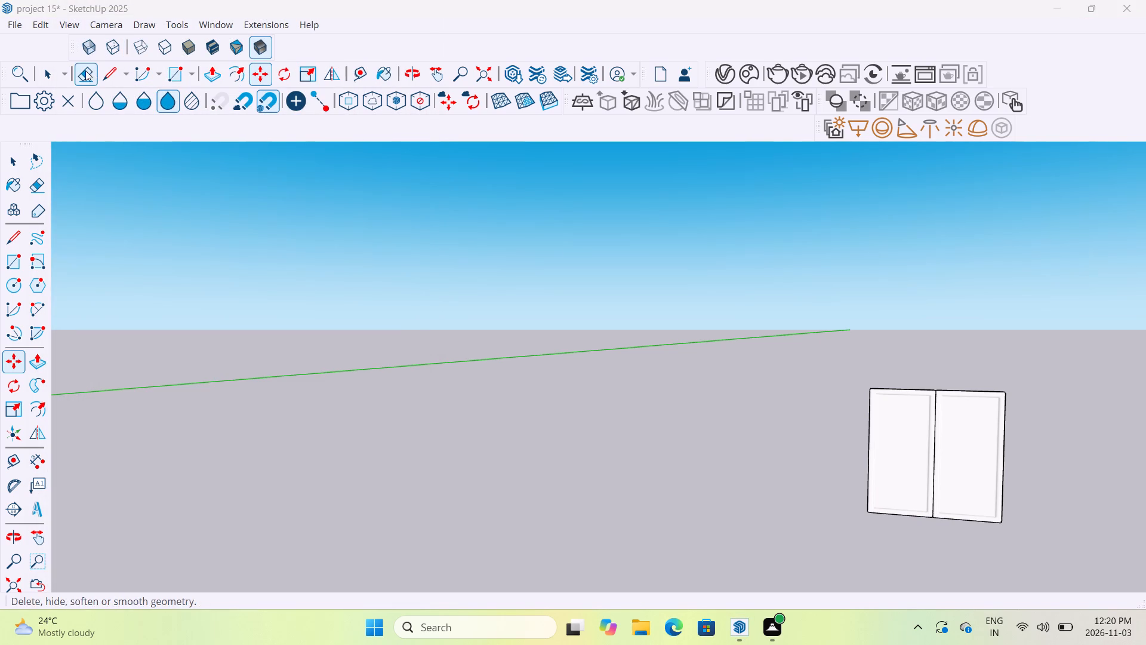
left_click(57, 78)
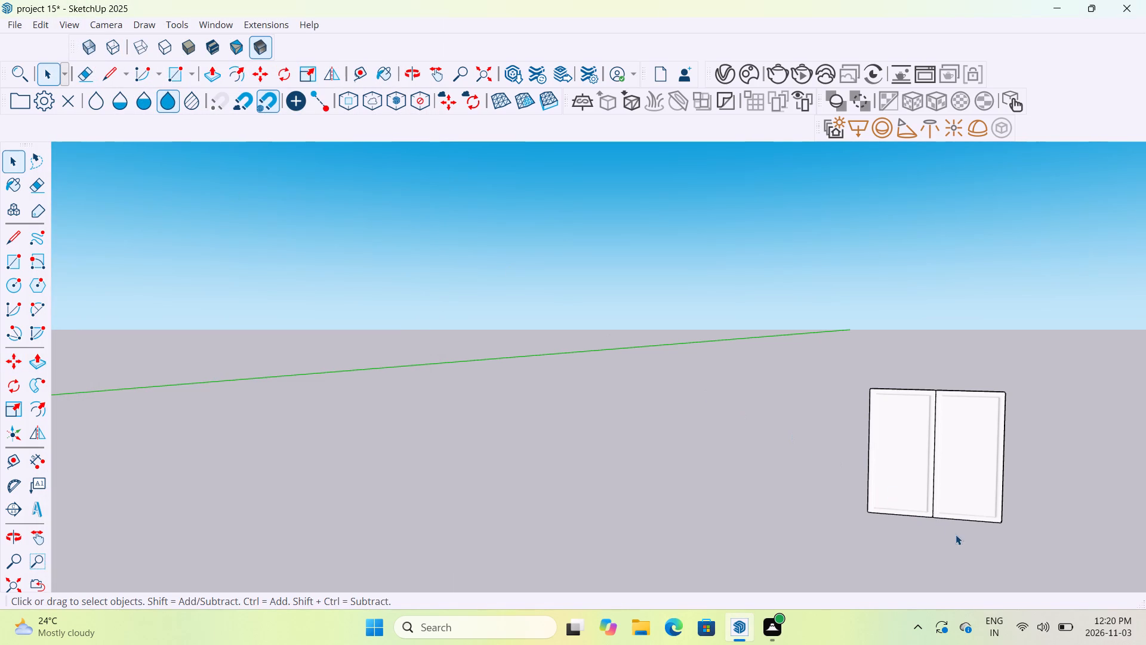
left_click_drag(956, 535, 893, 400)
right_click(910, 433)
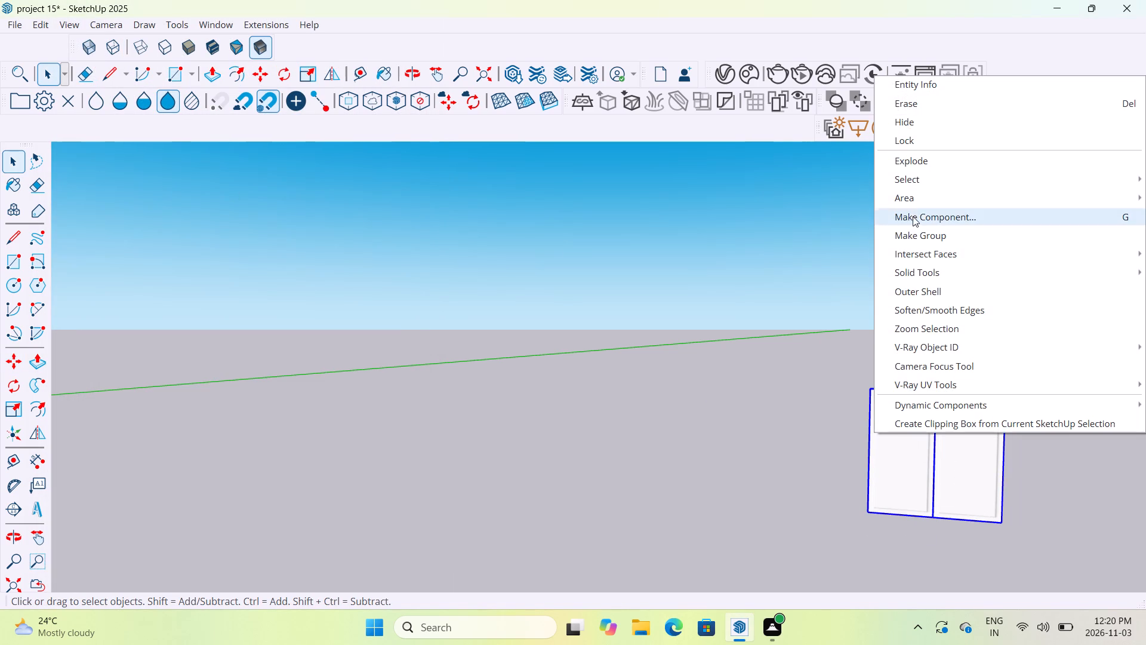
left_click(915, 236)
Place a horizontal guide on the upper balcony's back wall, 7' above the wall's bottom edge.
scroll(987, 417, "down", 18)
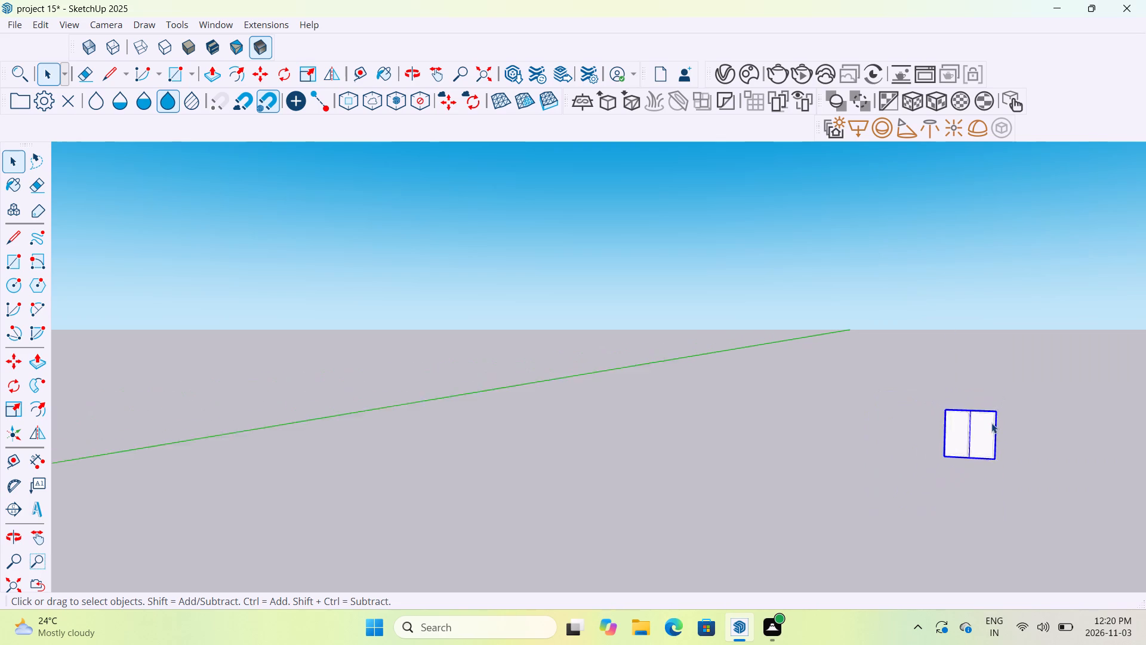
scroll(991, 423, "down", 17)
scroll(807, 418, "up", 3)
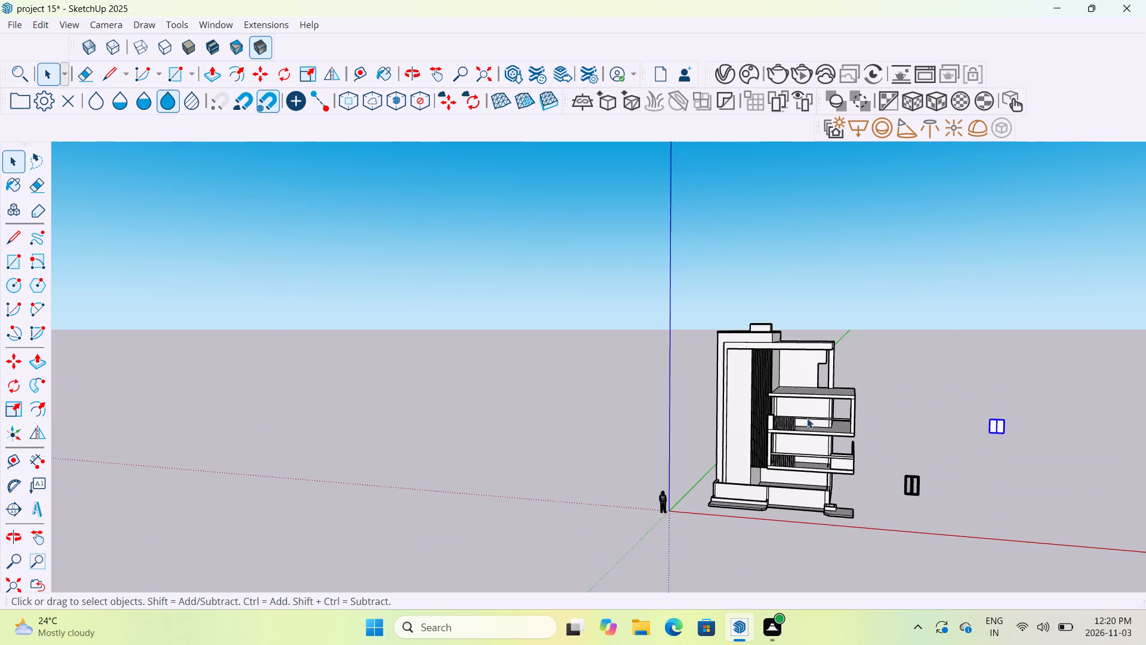
scroll(807, 418, "up", 15)
middle_click_drag(807, 414, 822, 465)
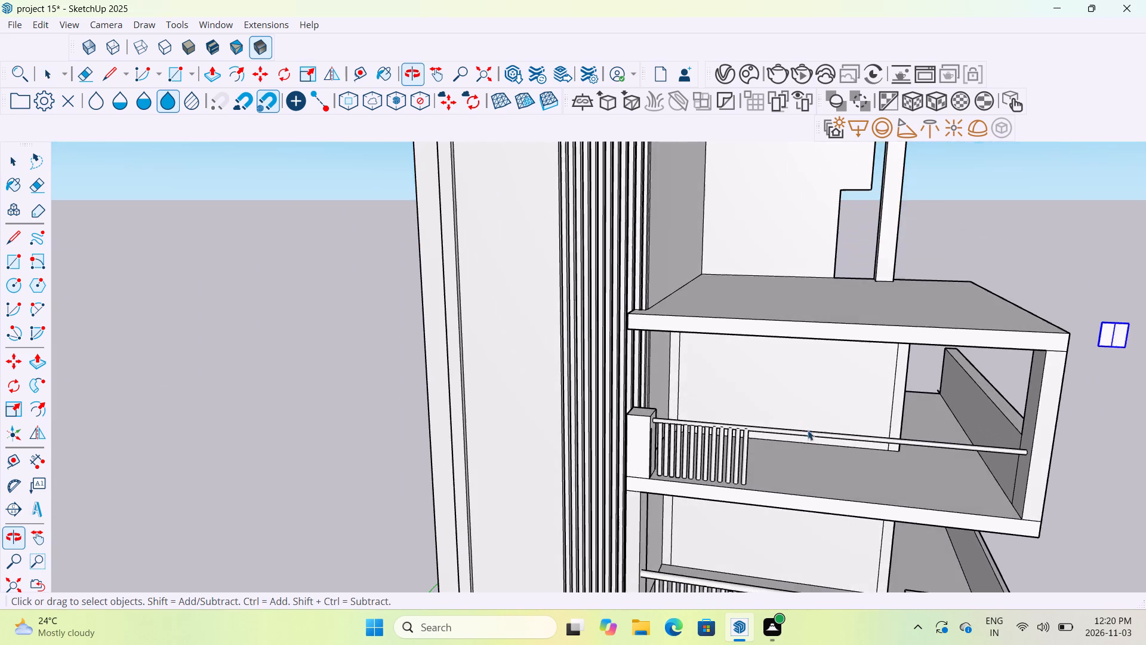
scroll(796, 407, "up", 9)
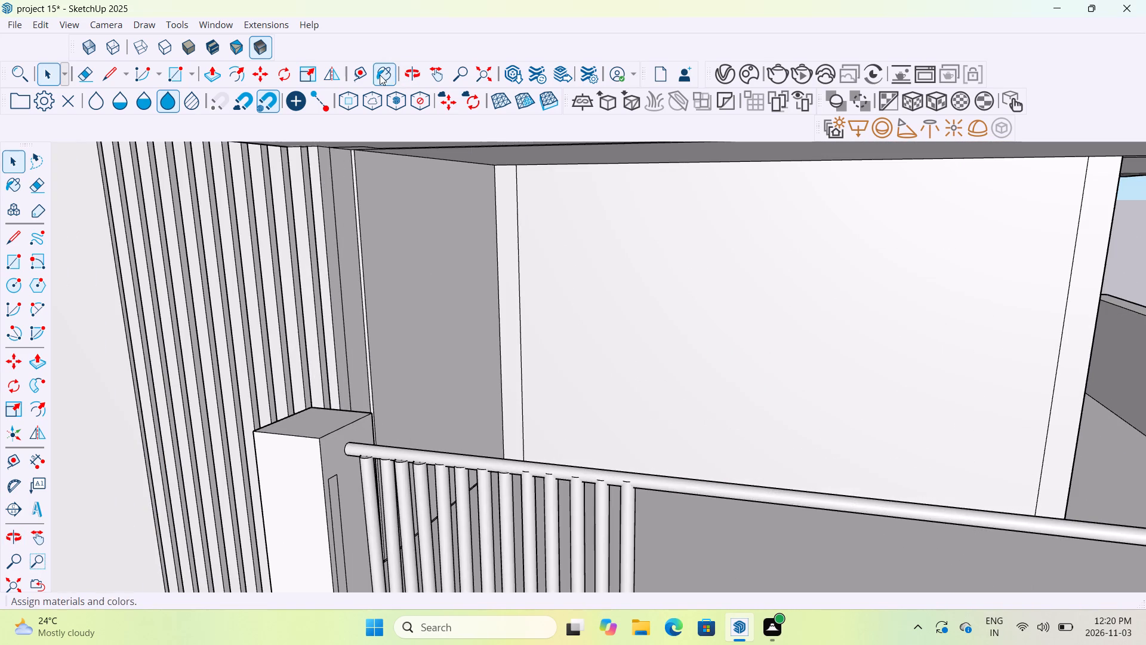
left_click(360, 75)
middle_click_drag(668, 331, 683, 454)
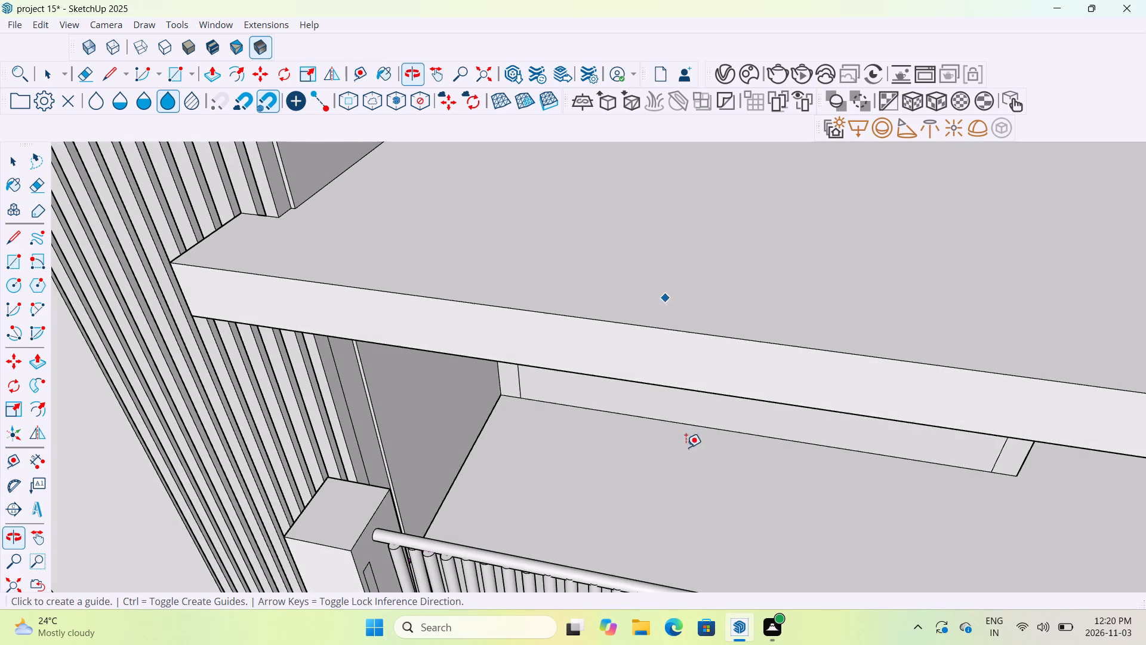
middle_click_drag(698, 423, 693, 389)
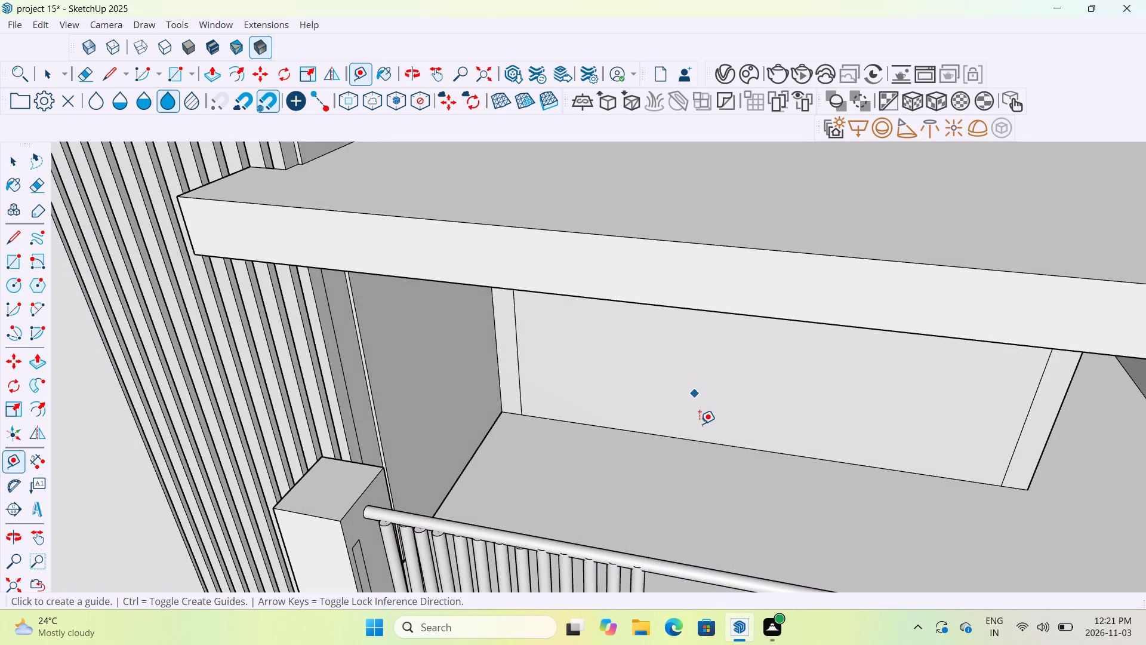
left_click(701, 440)
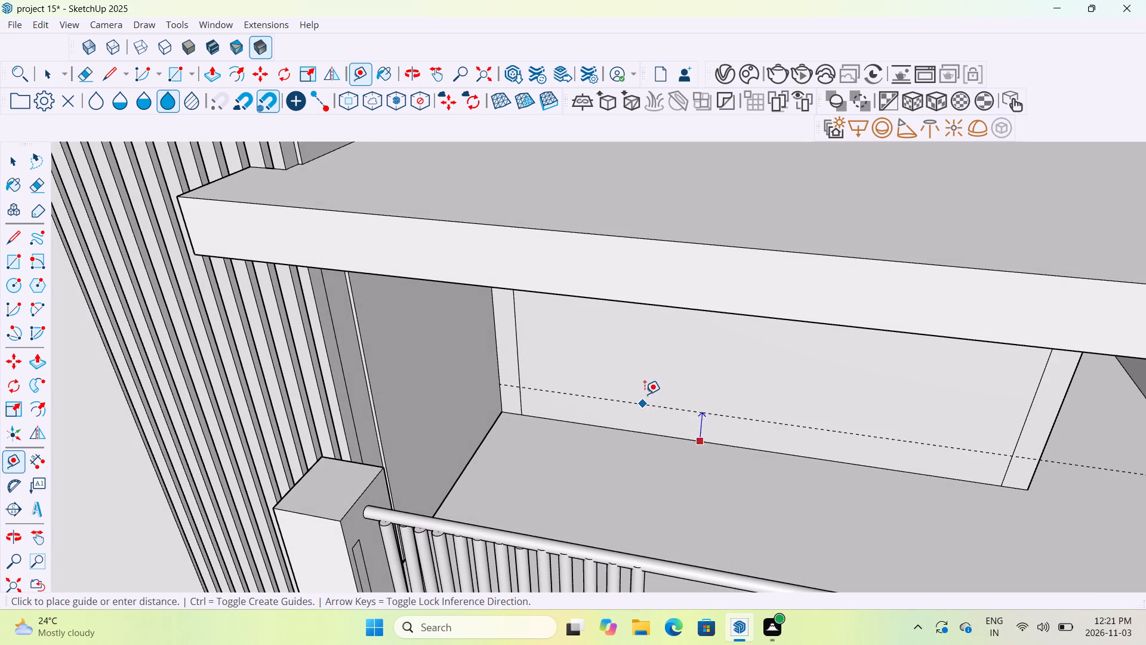
middle_click_drag(645, 392, 684, 308)
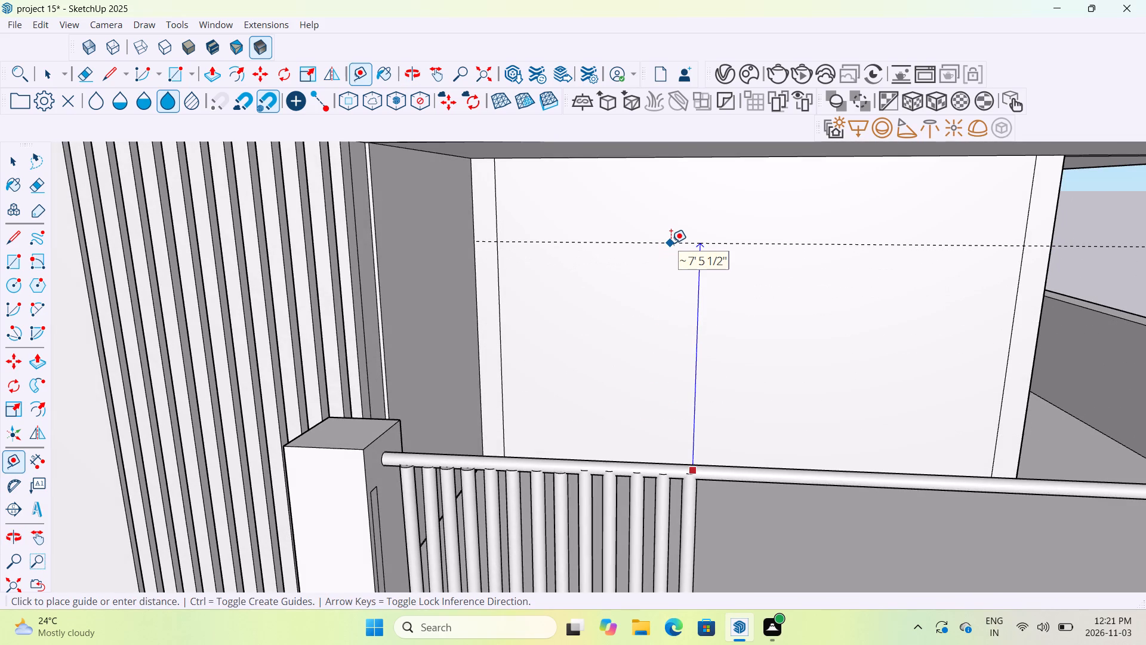
type("7'")
key("Return")
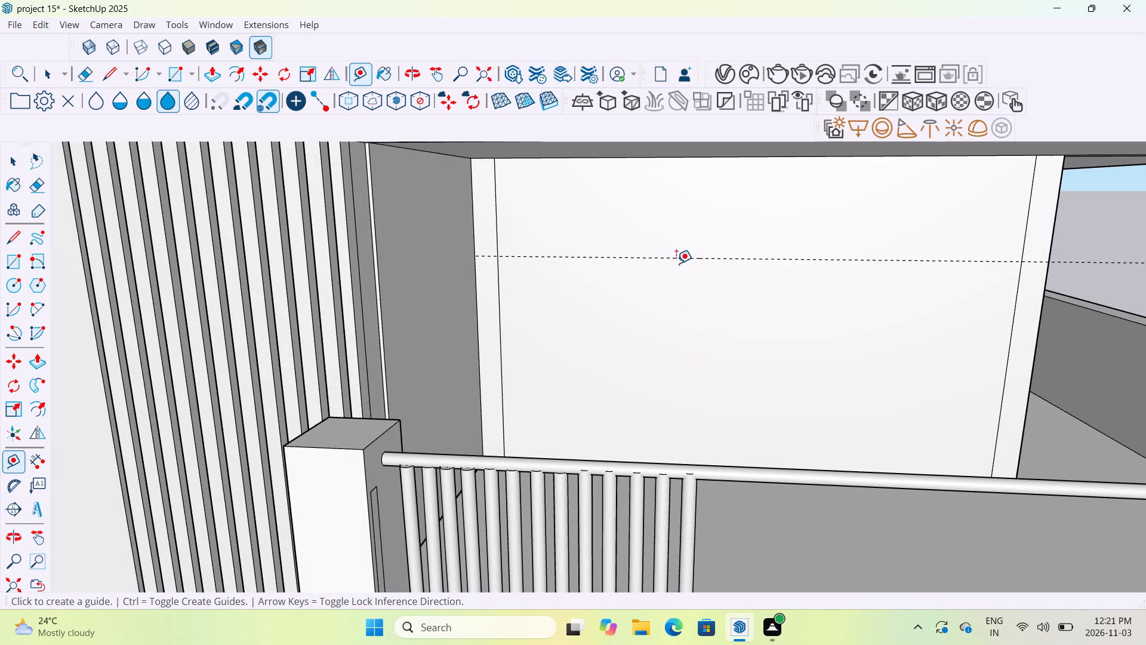
Place a second guide parallel to the wall guide, offset about 16' 9" from it along the green axis.
left_click(683, 256)
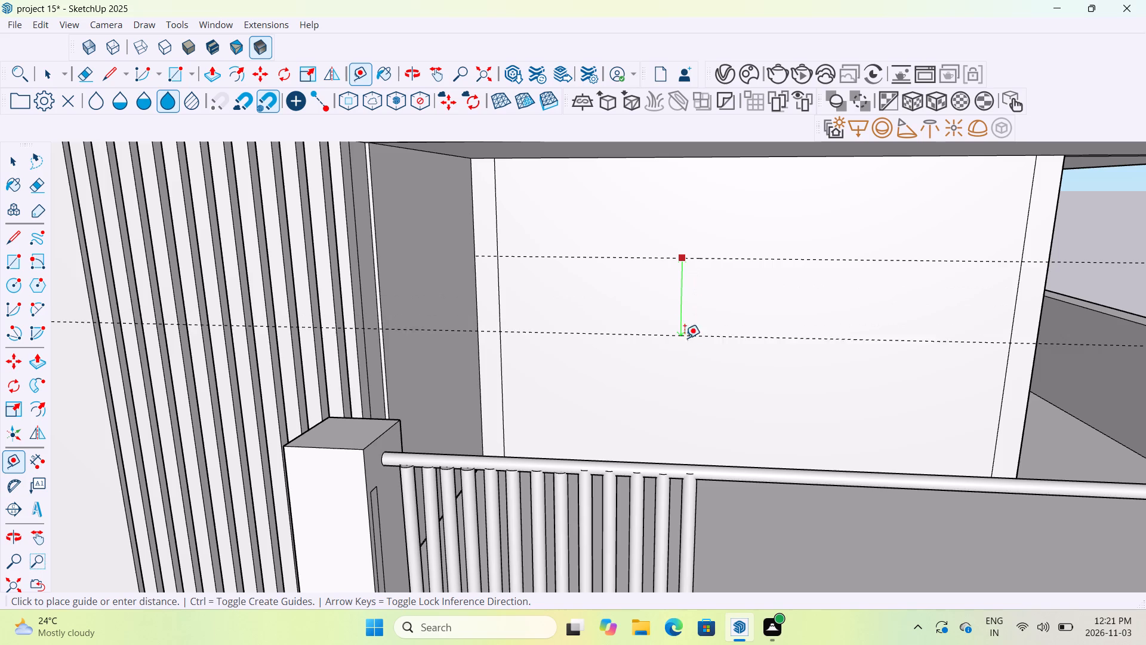
left_click(683, 441)
Draw a window-sized rectangle on the upper balcony's back wall, with its top edge on the 7' guide.
scroll(703, 369, "down", 5)
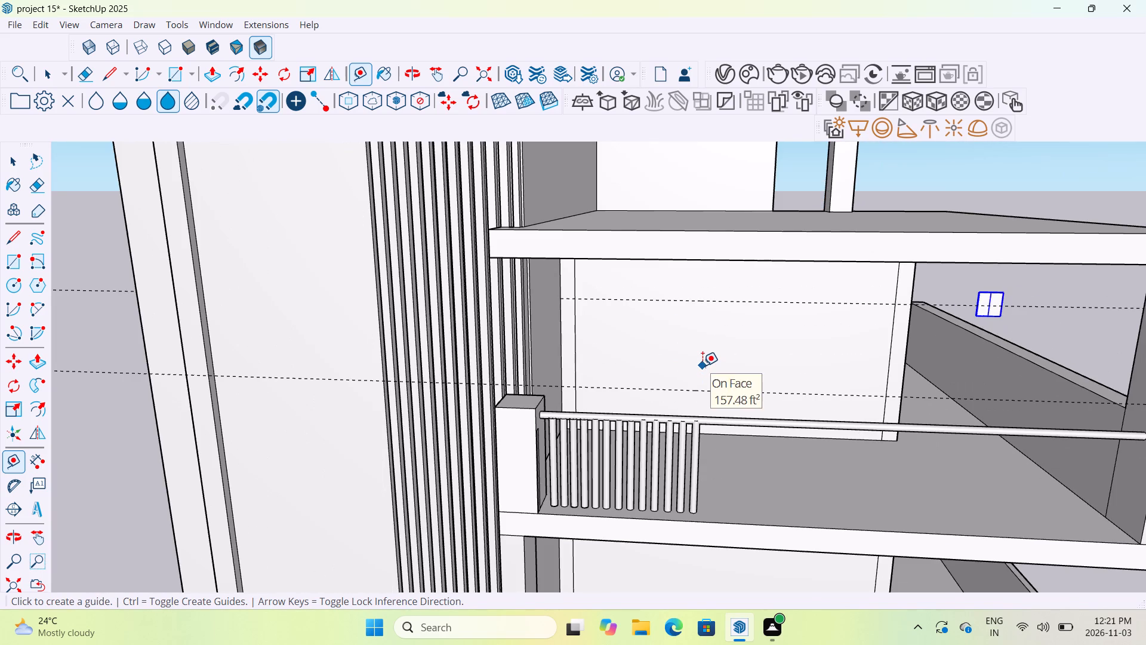
left_click(168, 76)
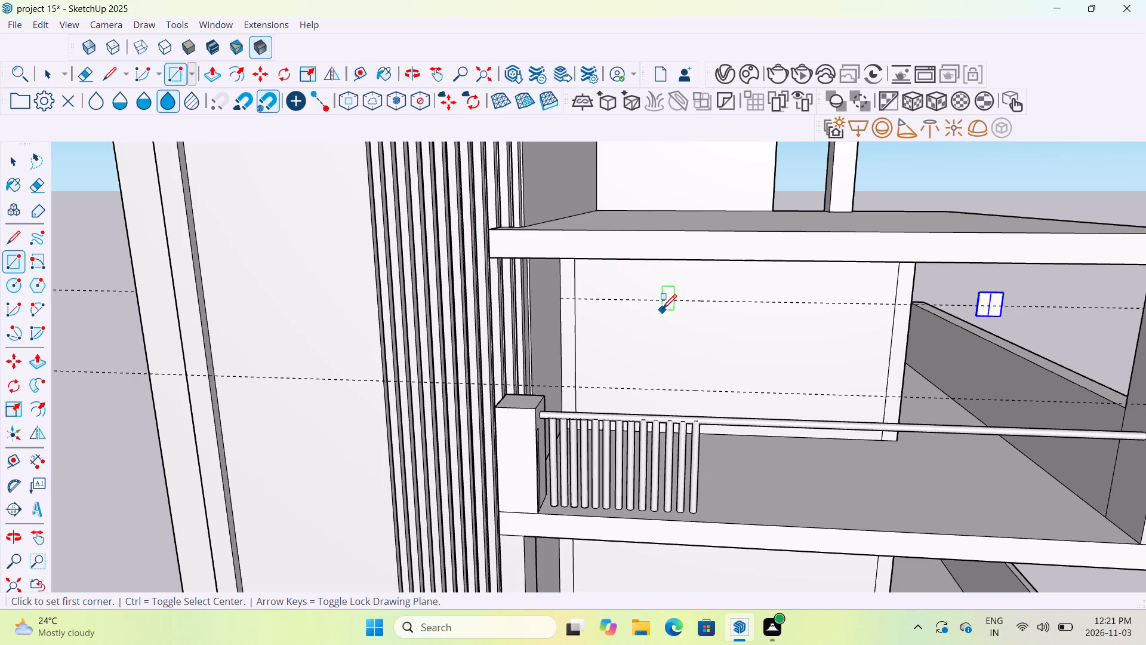
middle_click_drag(663, 310, 667, 272)
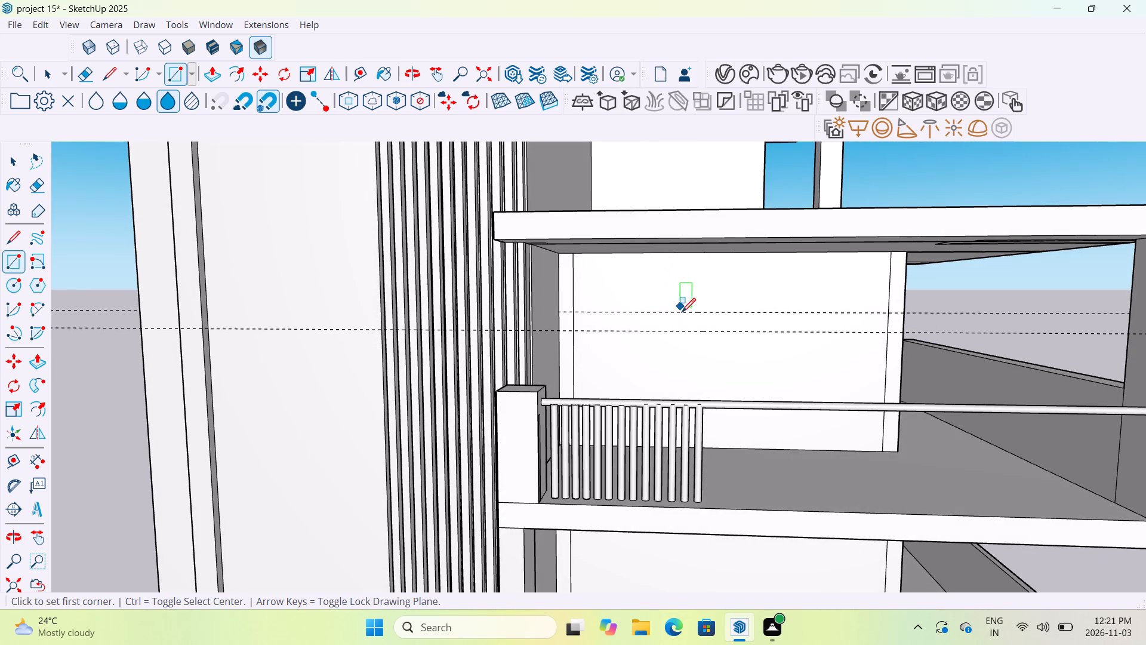
left_click(688, 315)
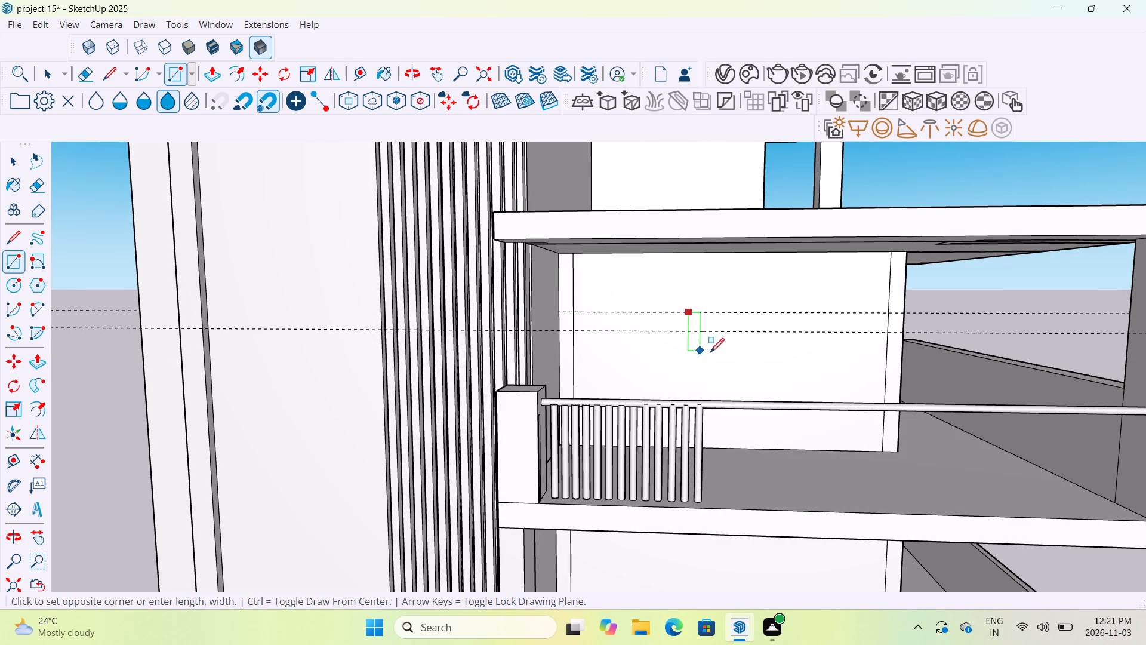
middle_click_drag(755, 376, 764, 438)
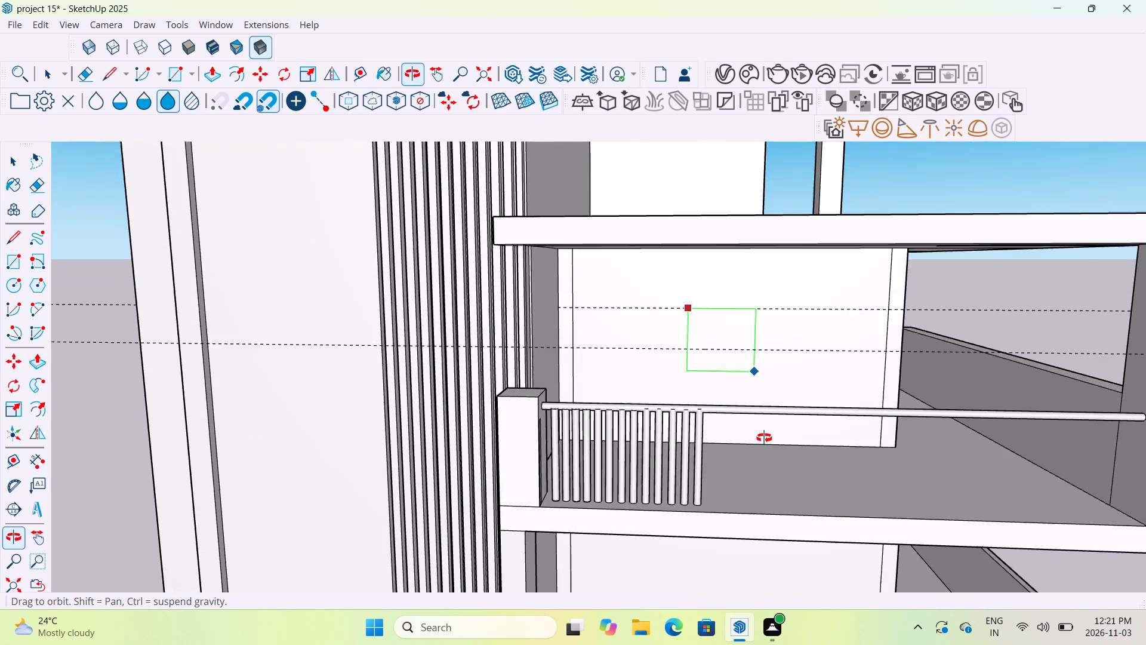
middle_click_drag(764, 438, 767, 447)
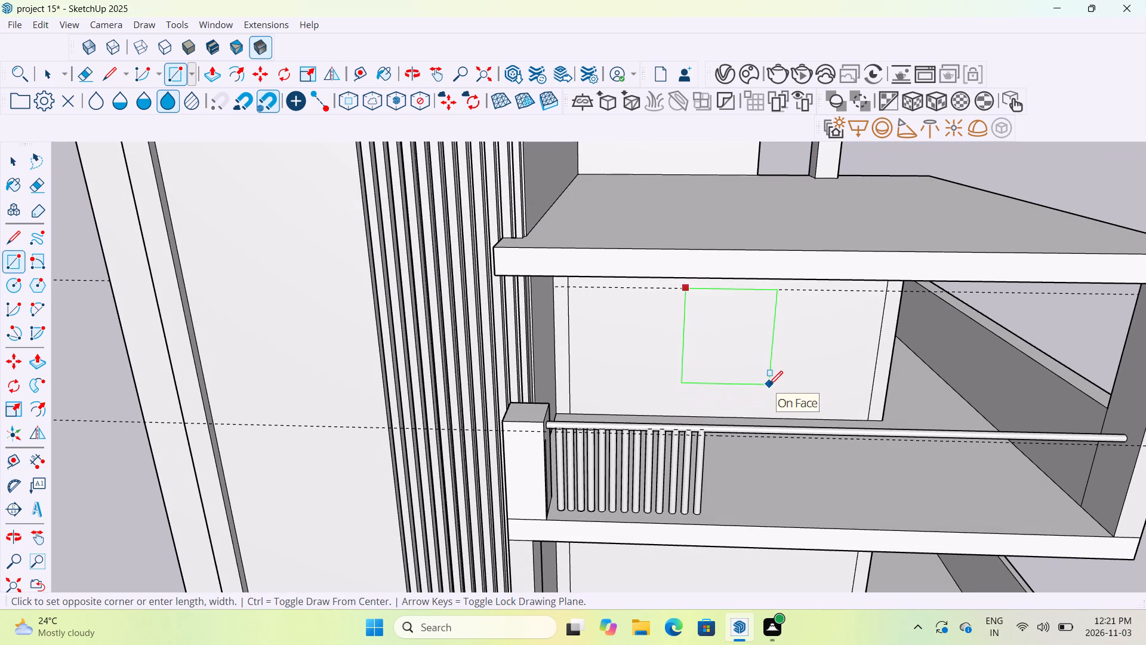
scroll(771, 390, "up", 6)
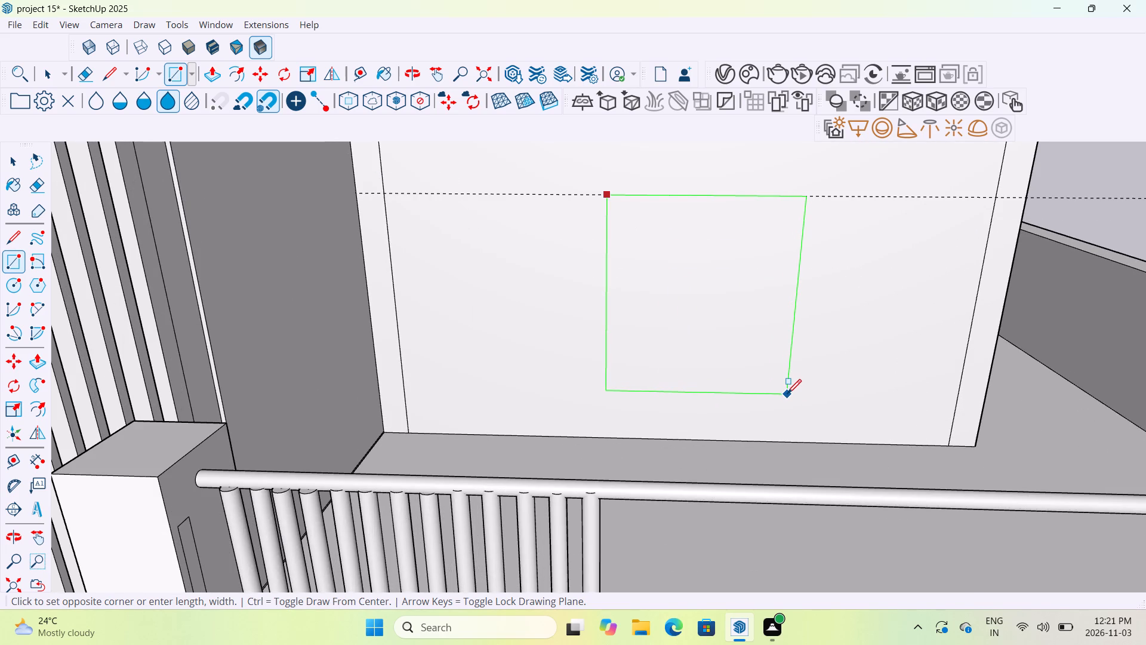
left_click(787, 395)
Push/Pull the rectangular face drawn on the upper balcony's back wall.
scroll(787, 395, "down", 12)
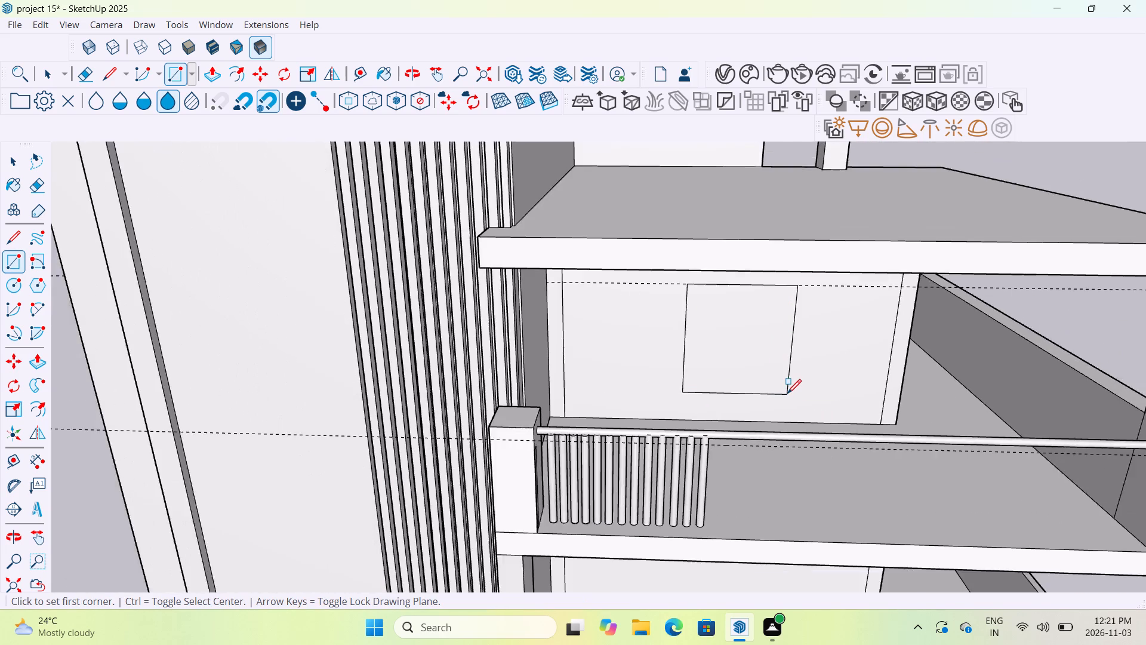
middle_click_drag(751, 369, 745, 340)
scroll(747, 337, "up", 5)
middle_click(747, 337)
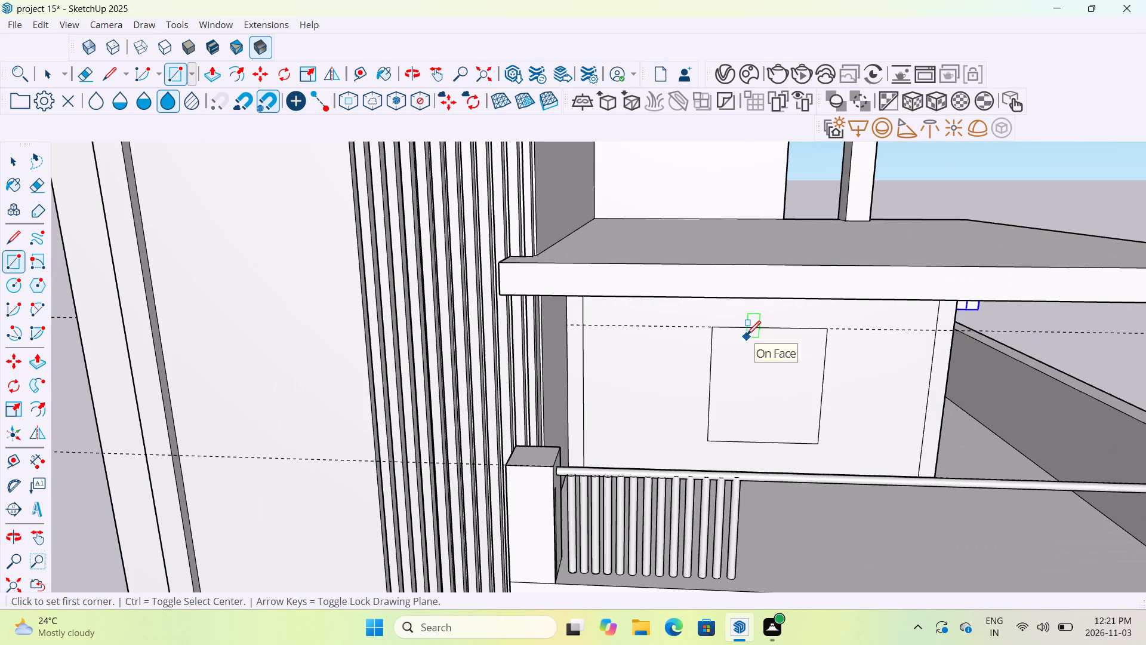
left_click(205, 70)
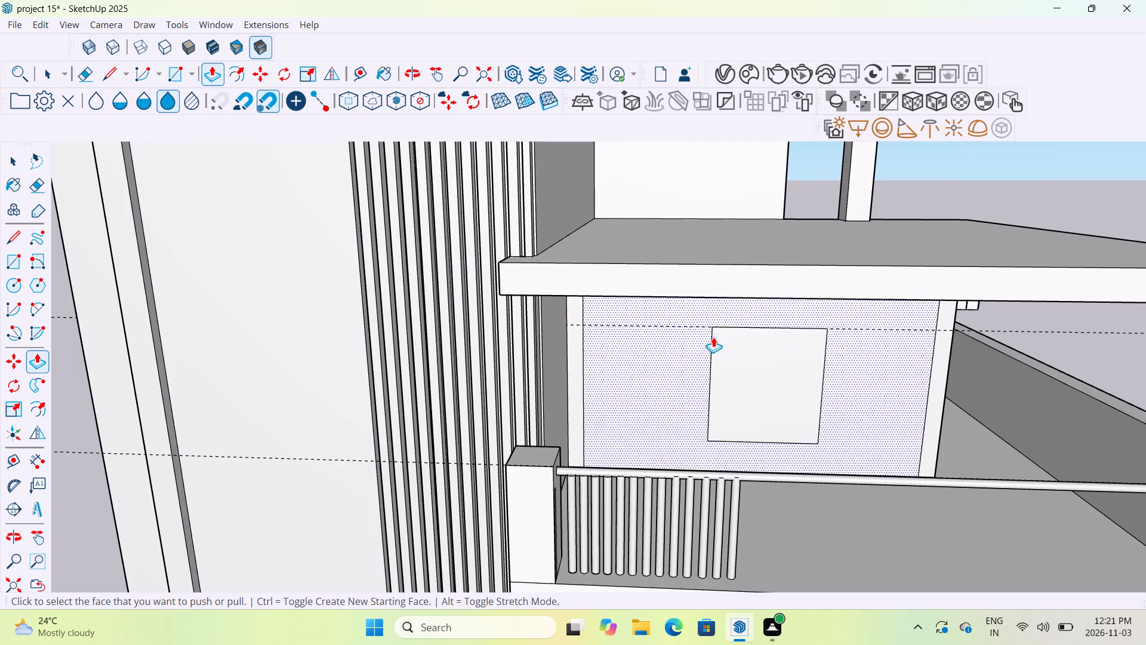
left_click(756, 367)
key("Delete")
left_click(757, 370)
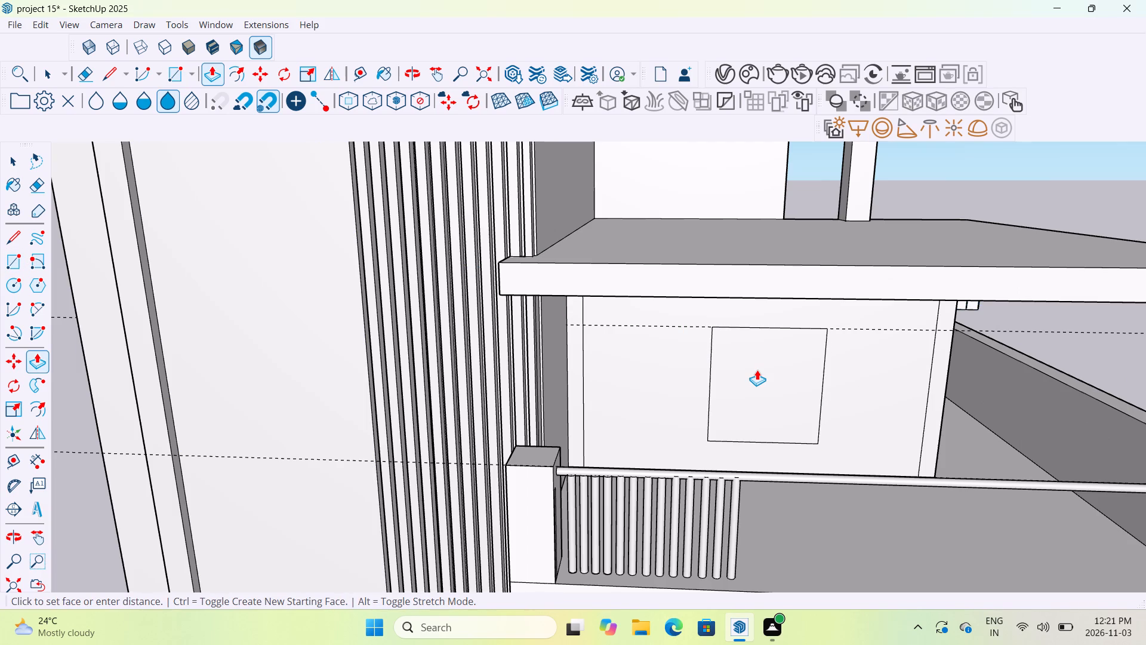
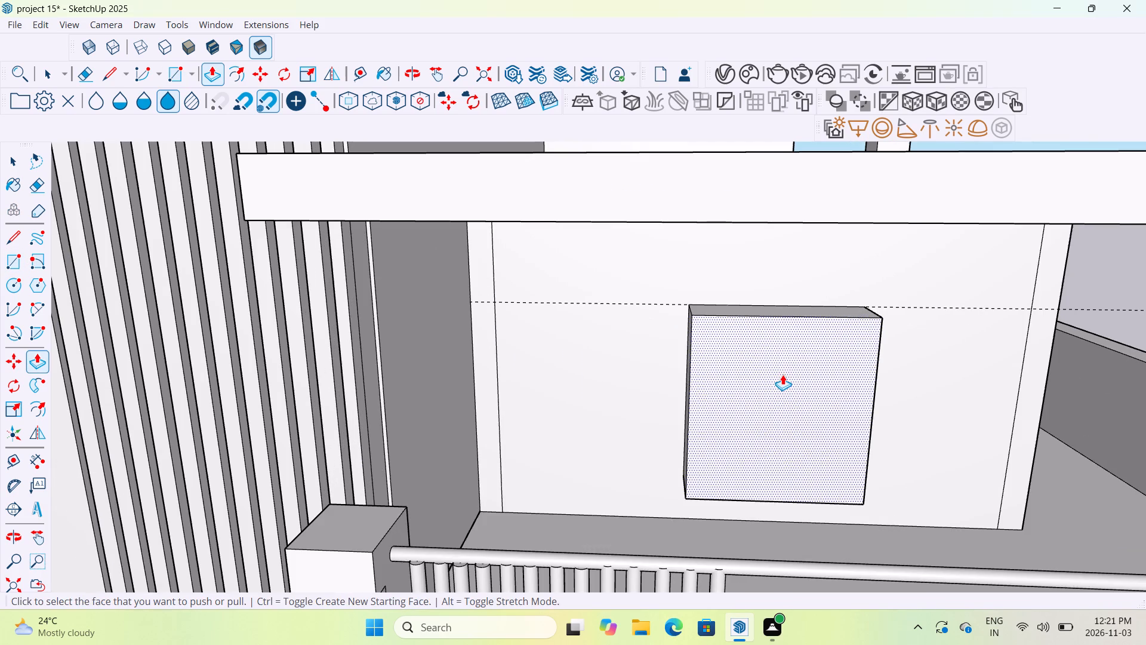
Push the window-sized rectangle on the upper balcony's back wall inward to form a recess for the window.
left_click(783, 374)
key("Delete")
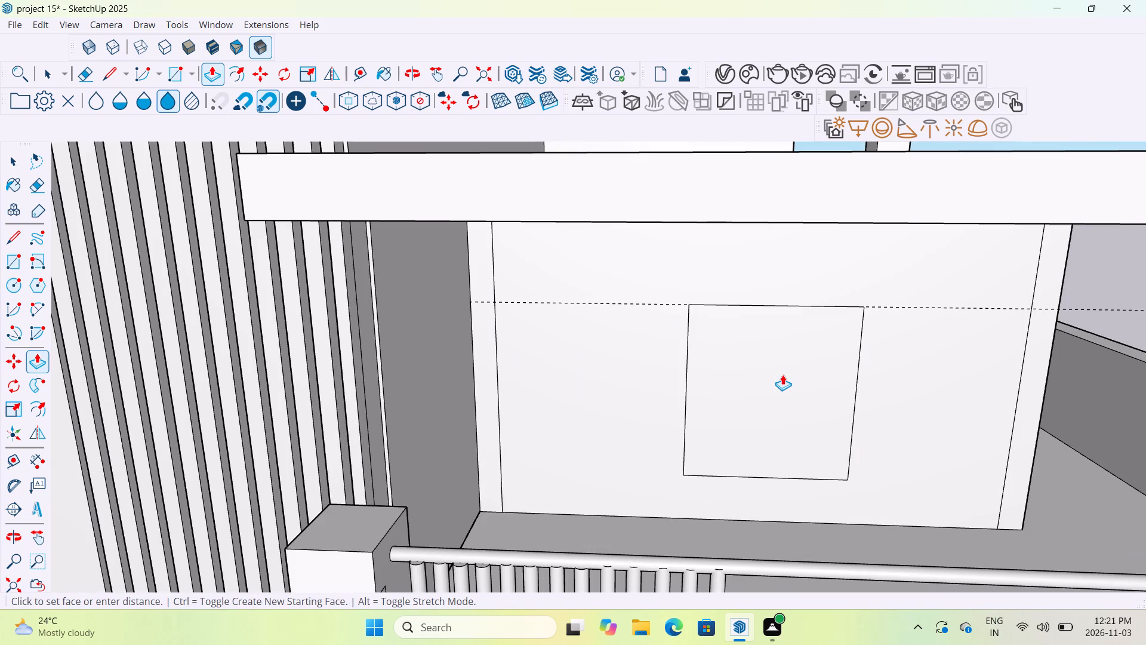
left_click(783, 374)
left_click_drag(711, 374, 700, 374)
middle_click_drag(744, 380, 670, 318)
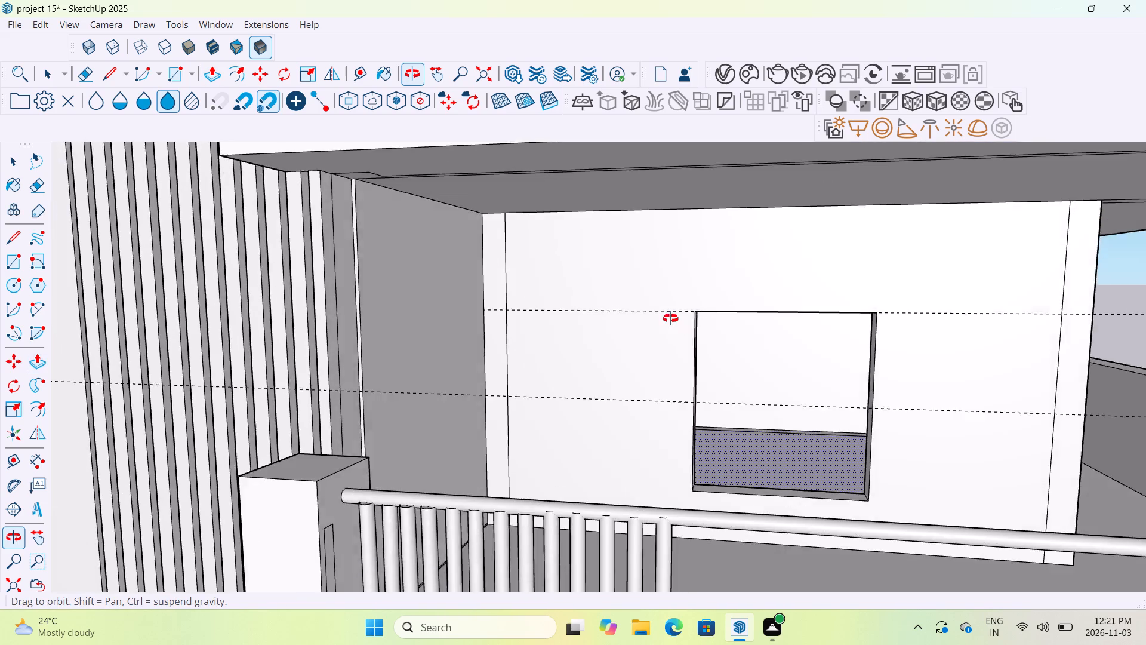
middle_click_drag(670, 318, 667, 318)
Move the white two-panel window from beside the house onto the upper balcony's back wall, over the recess.
scroll(667, 318, "down", 13)
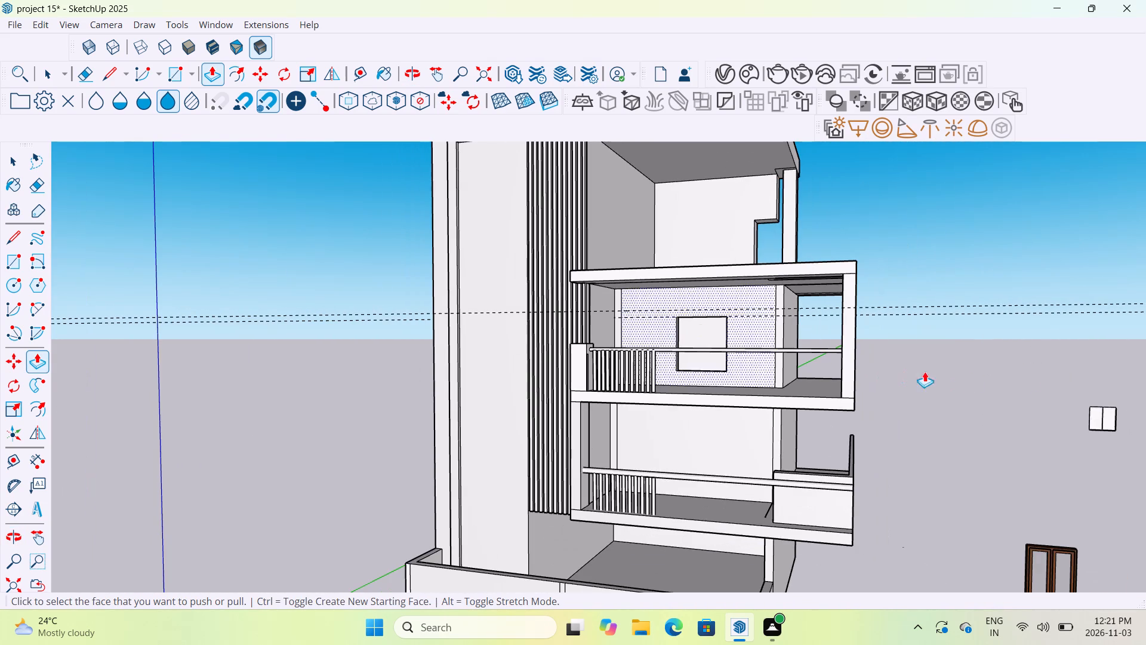
left_click(1099, 416)
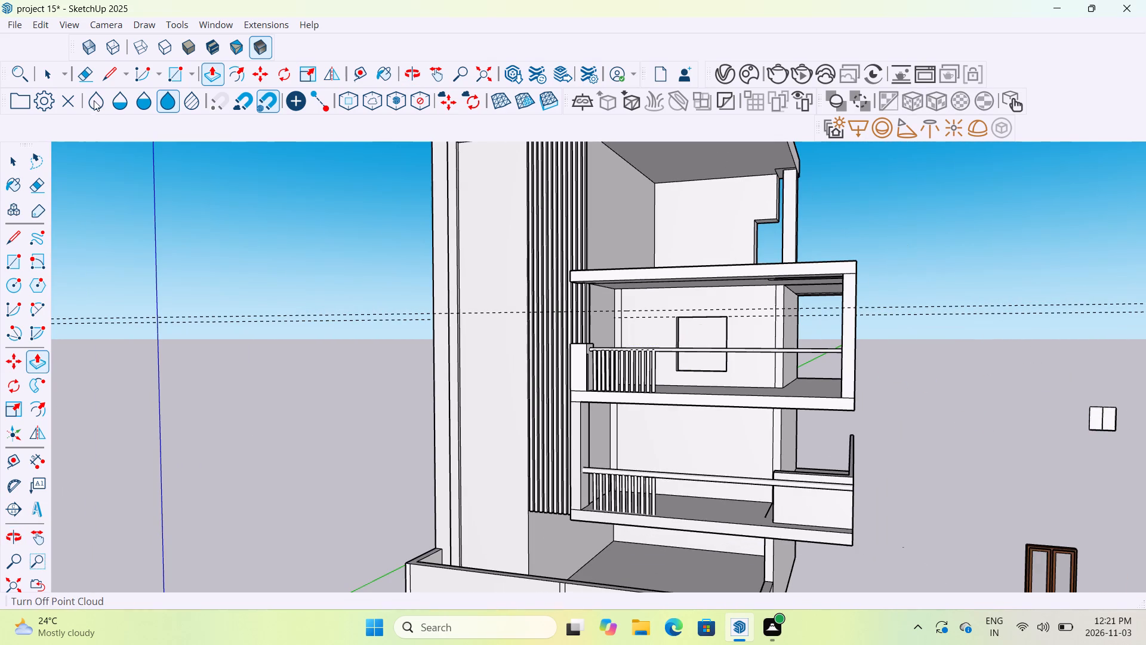
left_click(54, 76)
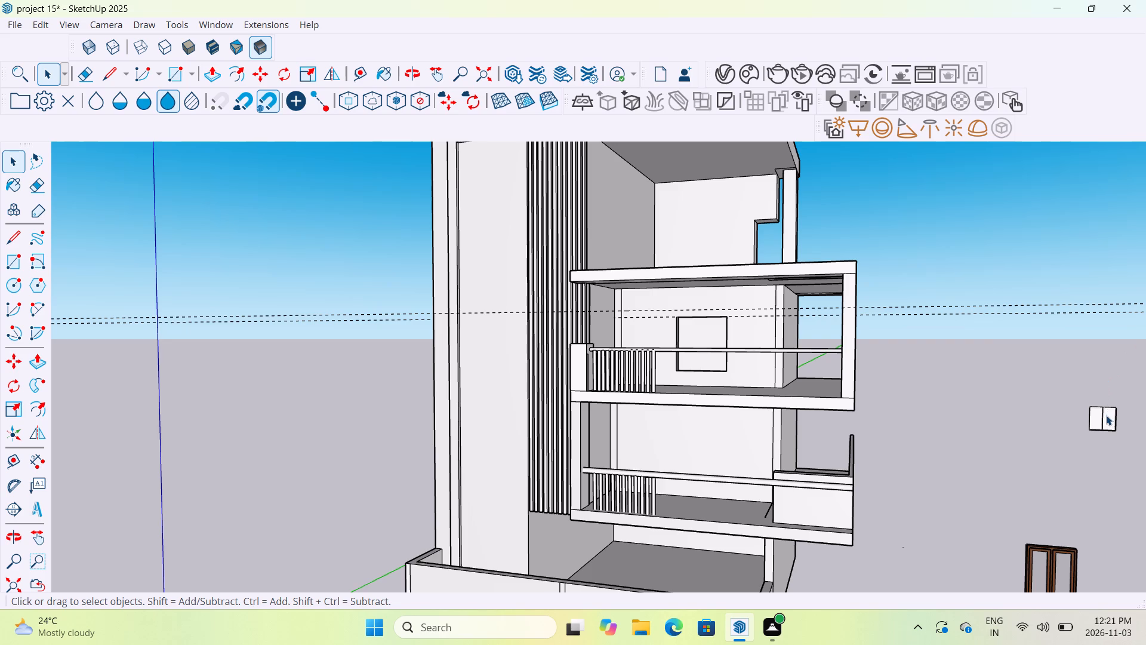
left_click(1106, 415)
key("m")
key("Return")
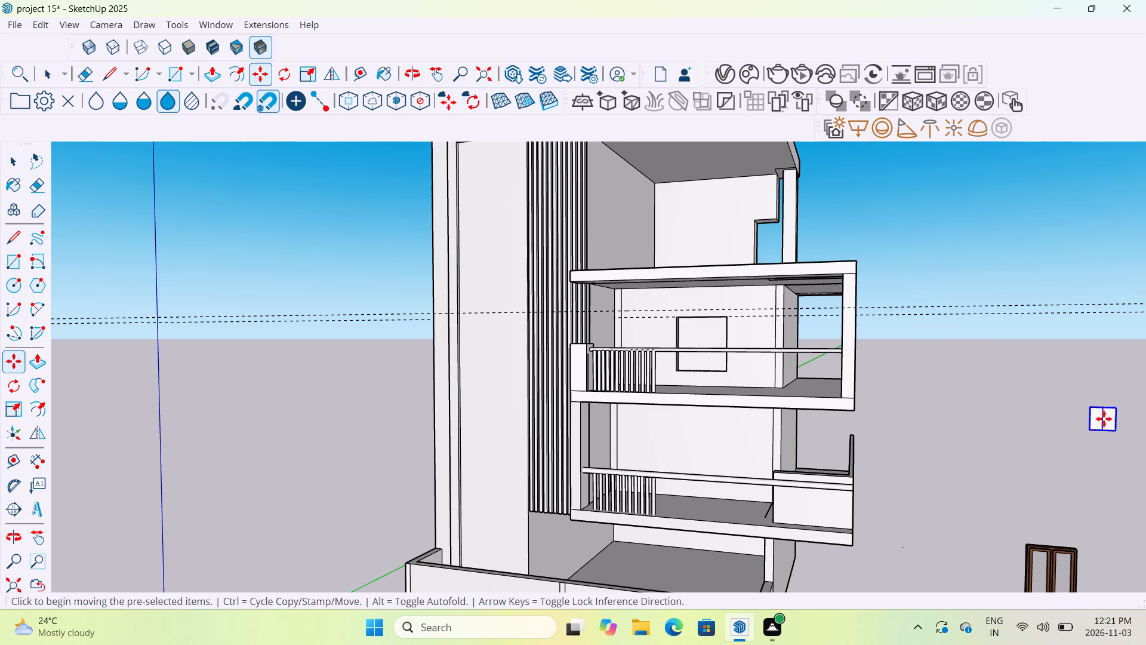
left_click(1095, 425)
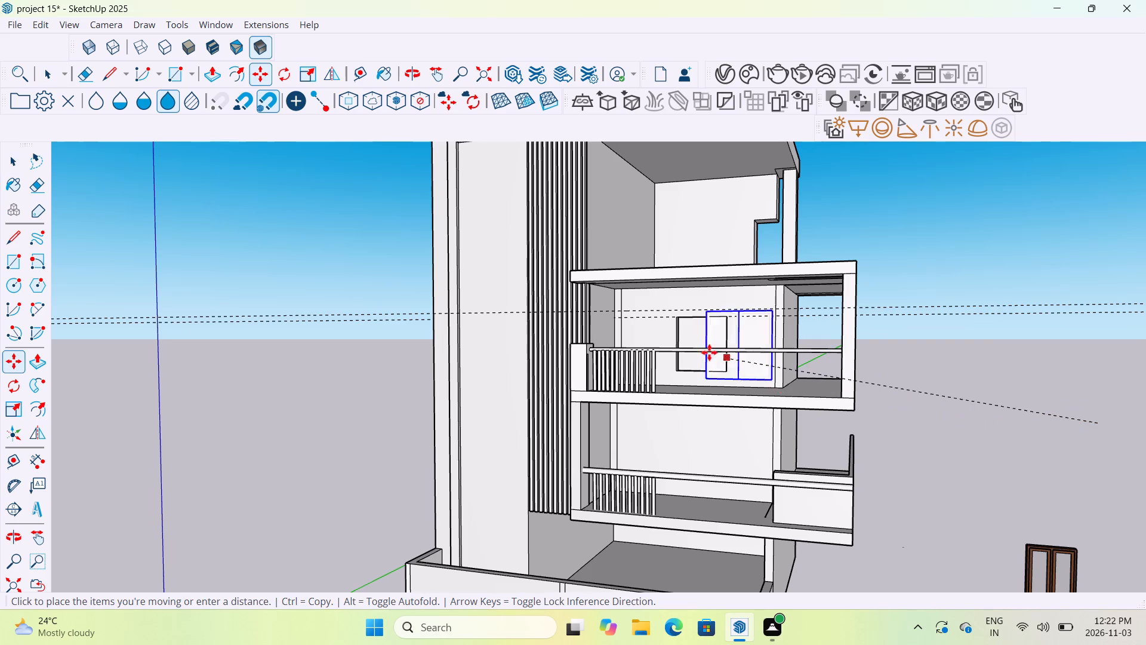
scroll(692, 349, "up", 18)
scroll(692, 349, "up", 7)
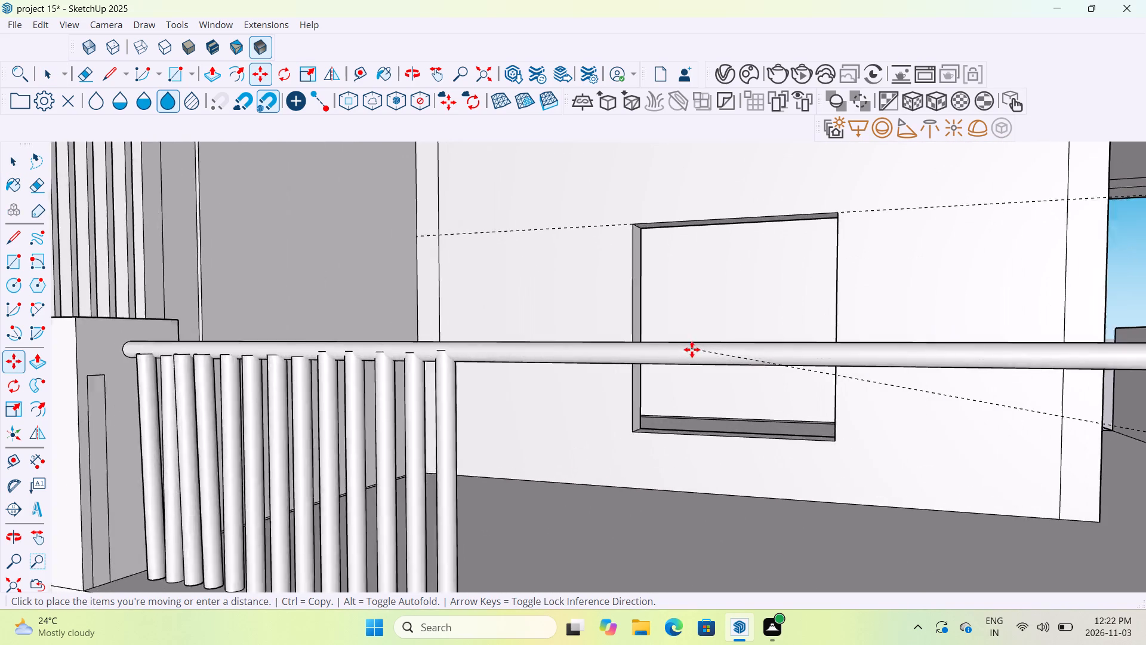
scroll(692, 349, "up", 7)
middle_click_drag(692, 349, 691, 465)
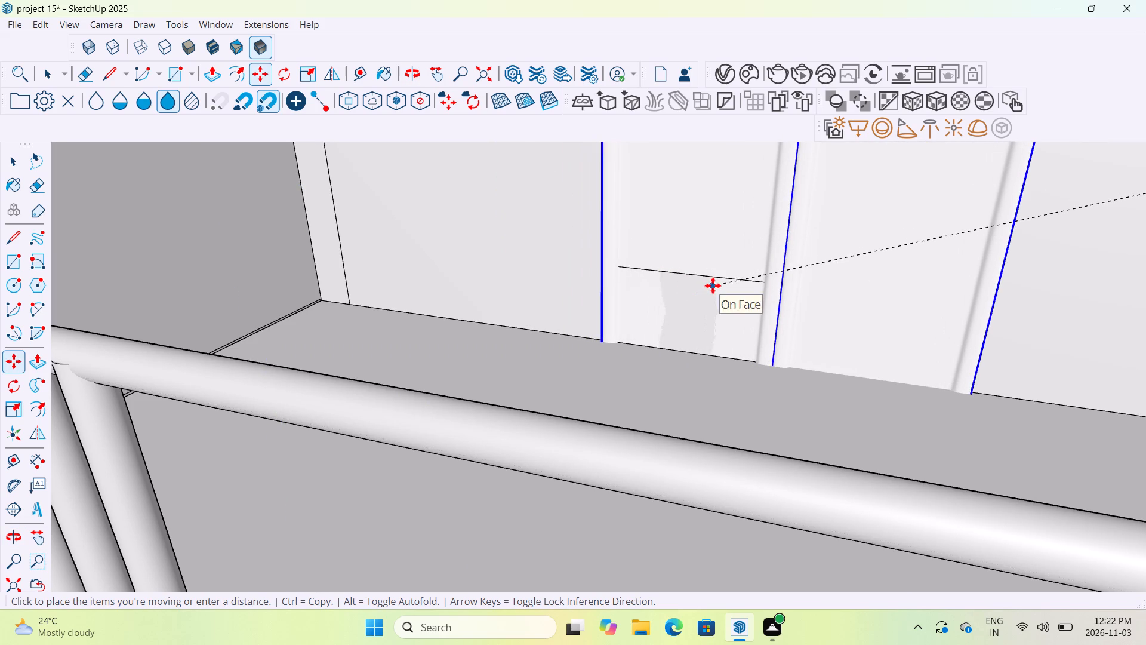
left_click(722, 274)
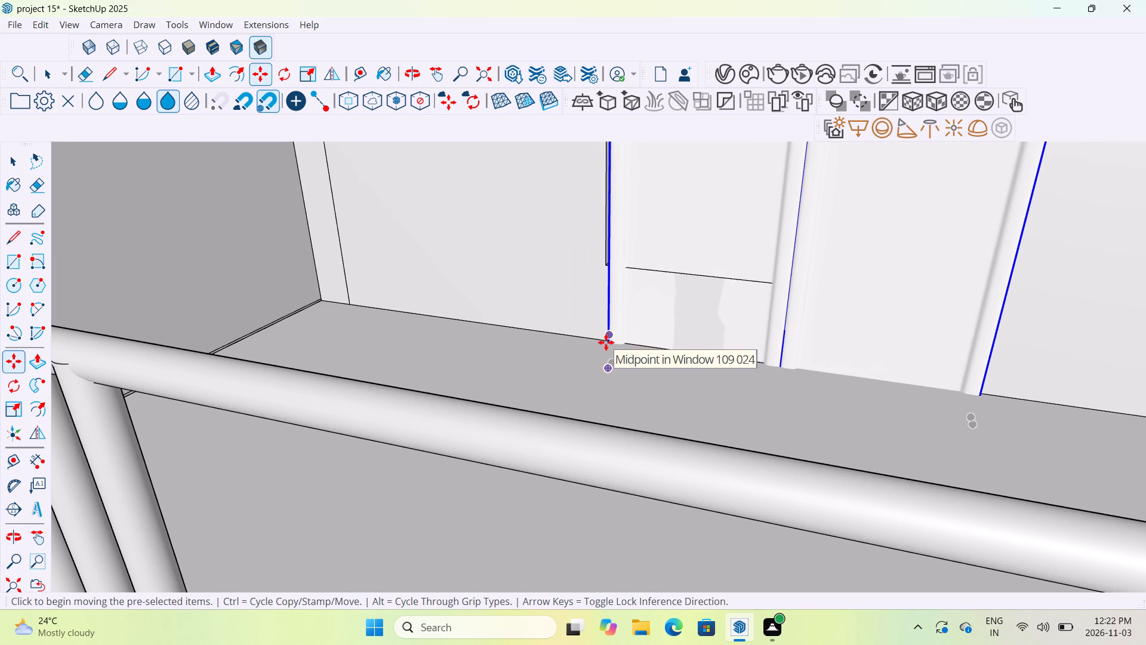
Move the window by its lower-left corner to align that corner with the lower-left corner of the wall recess.
scroll(606, 342, "up", 5)
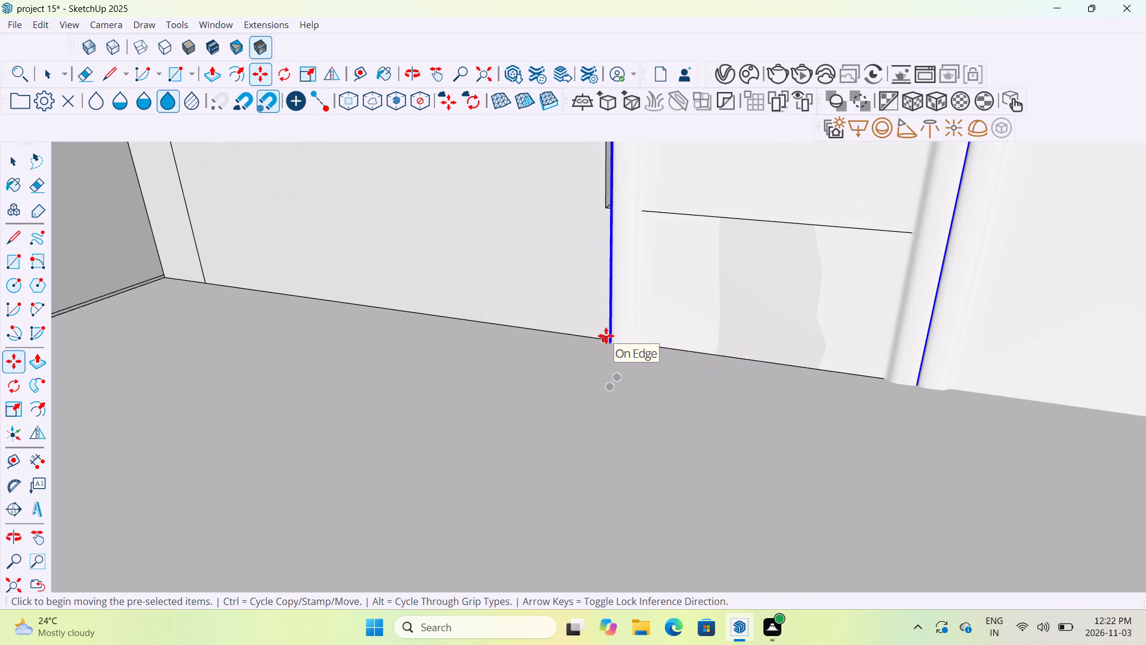
key("m")
scroll(610, 339, "up", 5)
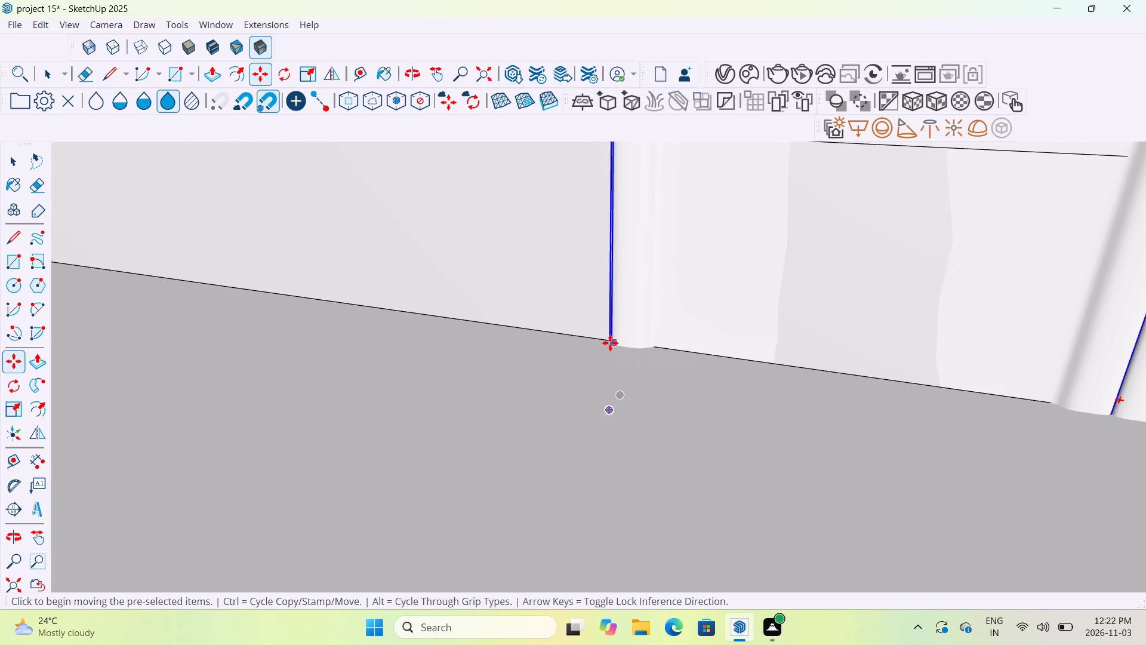
left_click(610, 343)
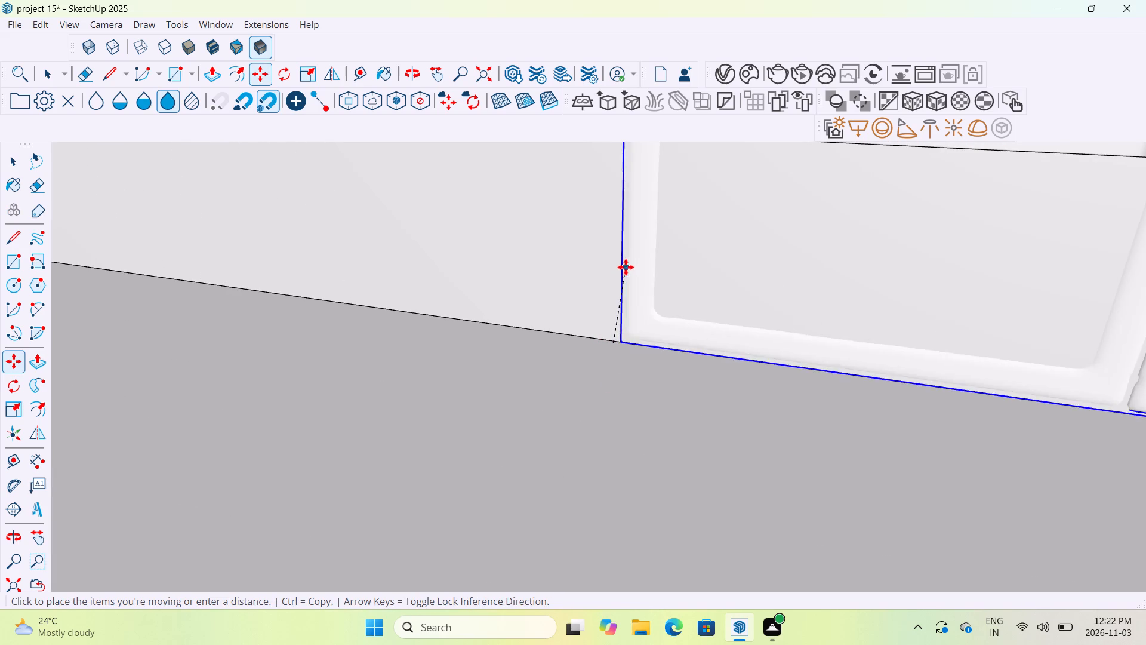
left_click(622, 254)
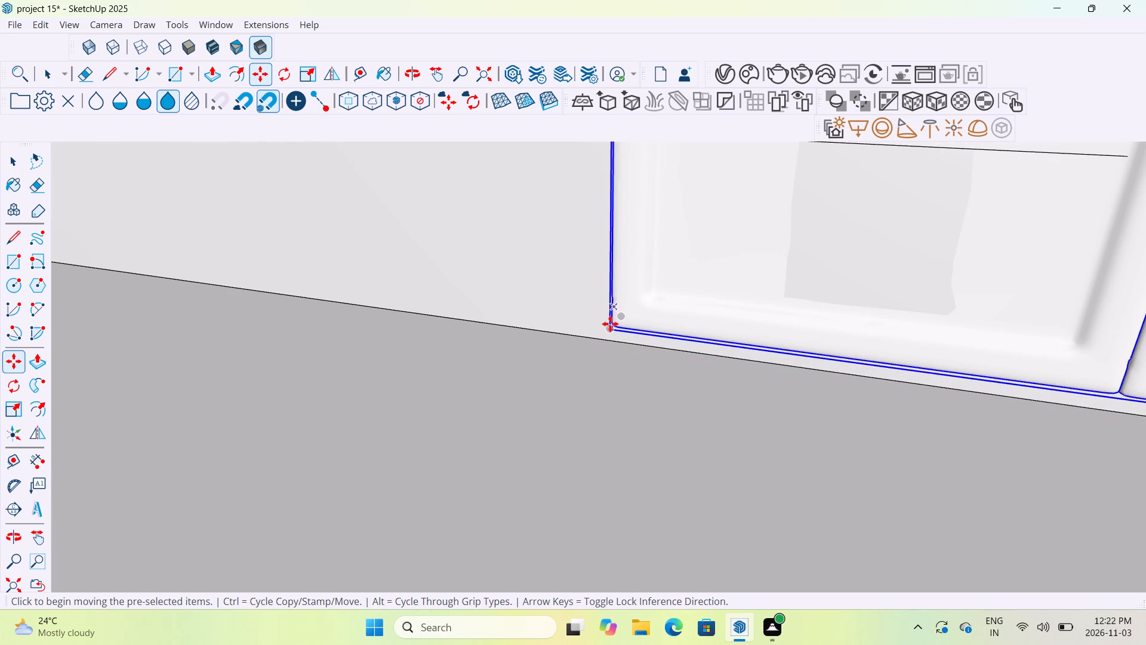
left_click(609, 329)
scroll(638, 314, "down", 5)
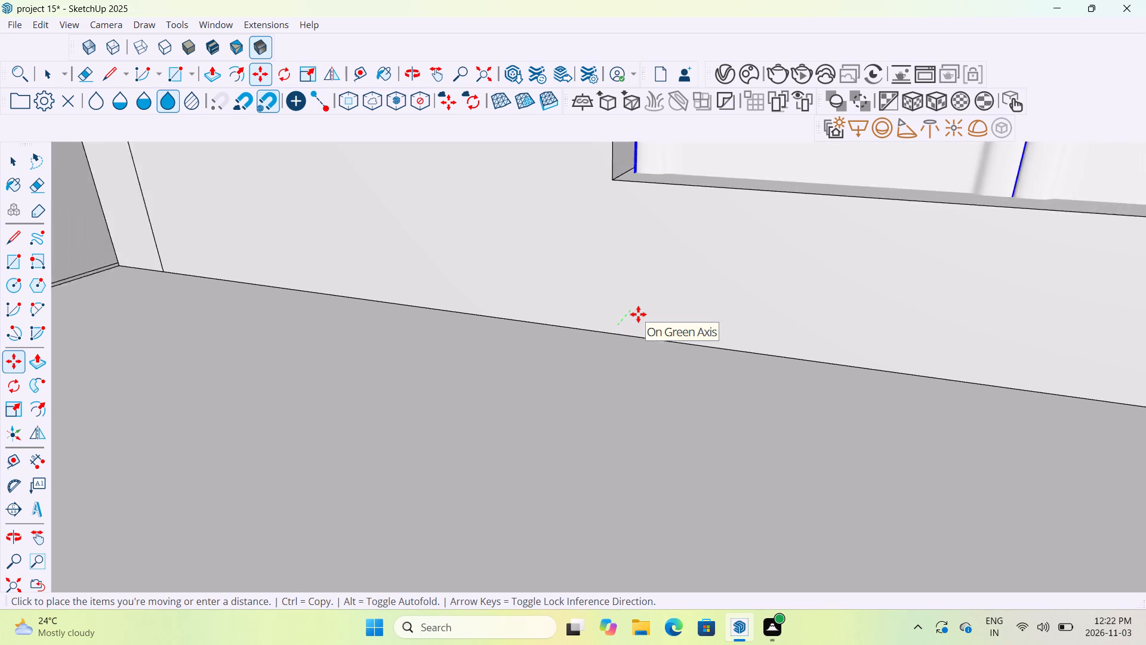
scroll(638, 314, "down", 4)
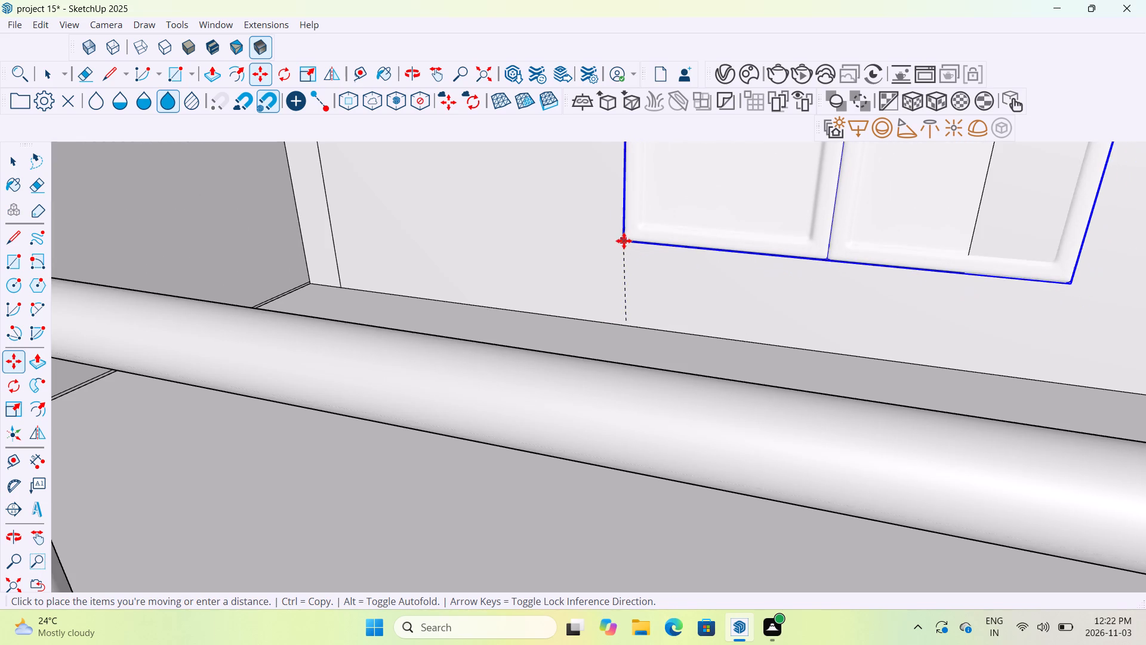
left_click(623, 239)
Scale the window down uniformly about its lower-left corner to roughly match the size of the wall recess.
scroll(623, 239, "down", 12)
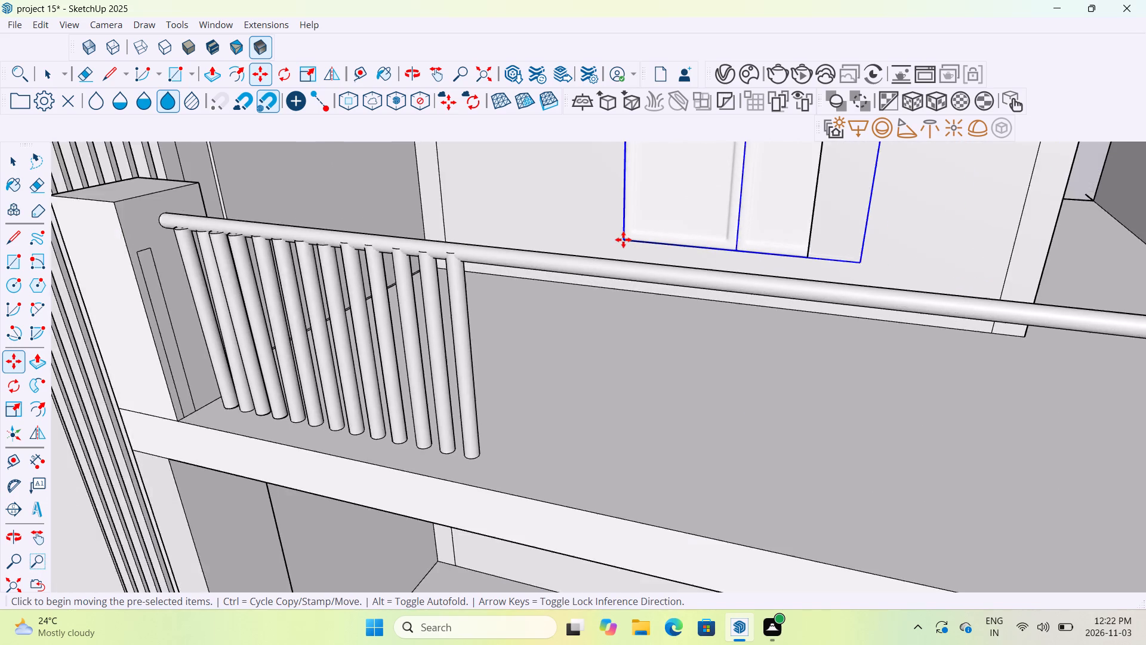
middle_click_drag(623, 239, 623, 324)
scroll(623, 324, "down", 6)
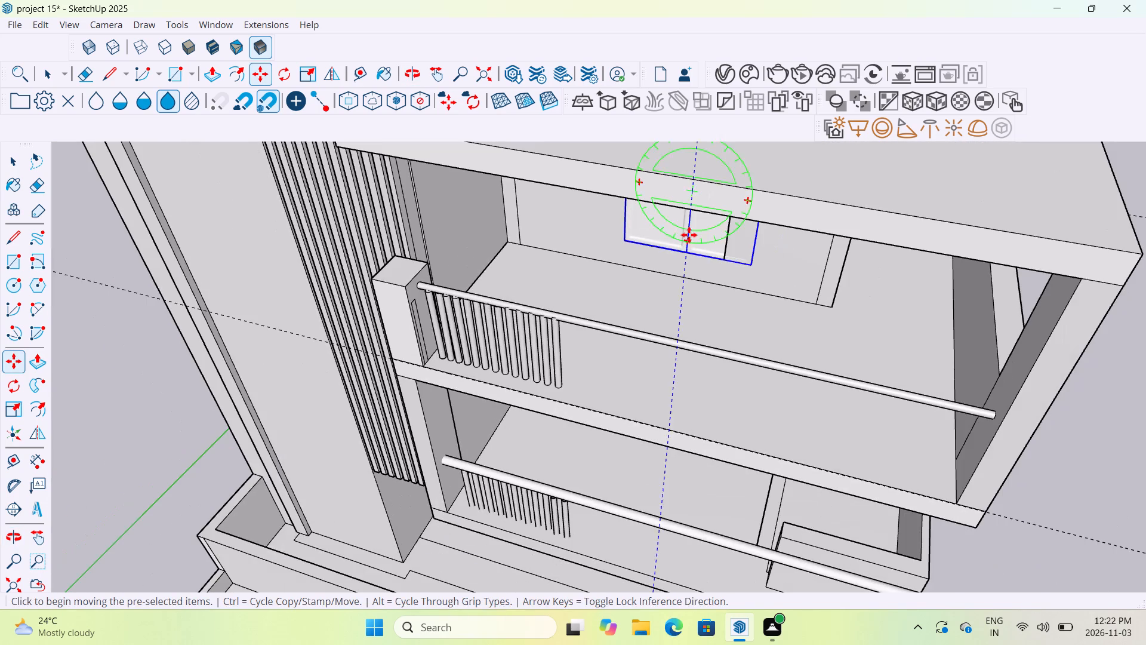
middle_click_drag(690, 234, 729, 174)
scroll(726, 170, "up", 4)
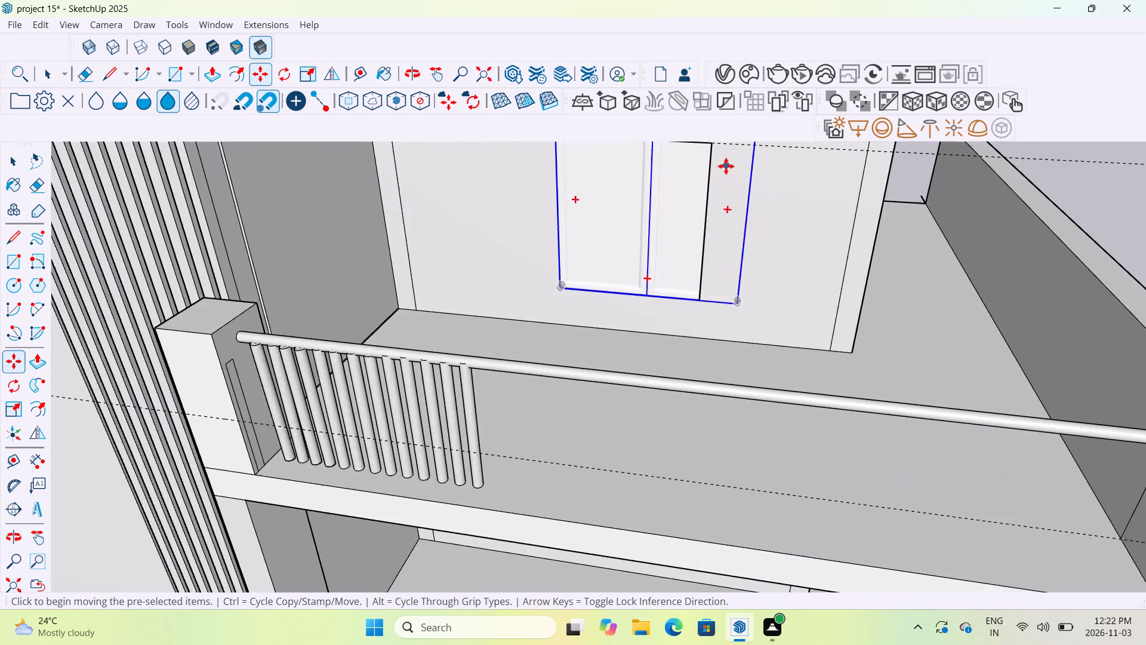
scroll(726, 166, "down", 9)
scroll(718, 156, "up", 5)
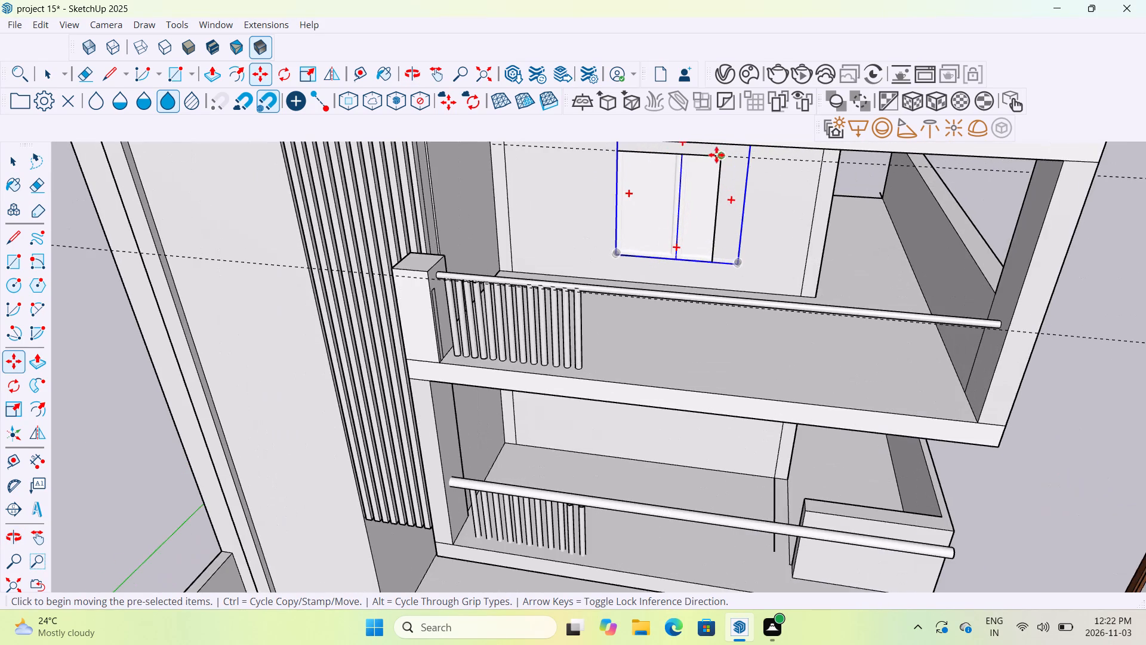
middle_click_drag(716, 155, 716, 168)
scroll(716, 168, "down", 6)
middle_click_drag(706, 177, 698, 165)
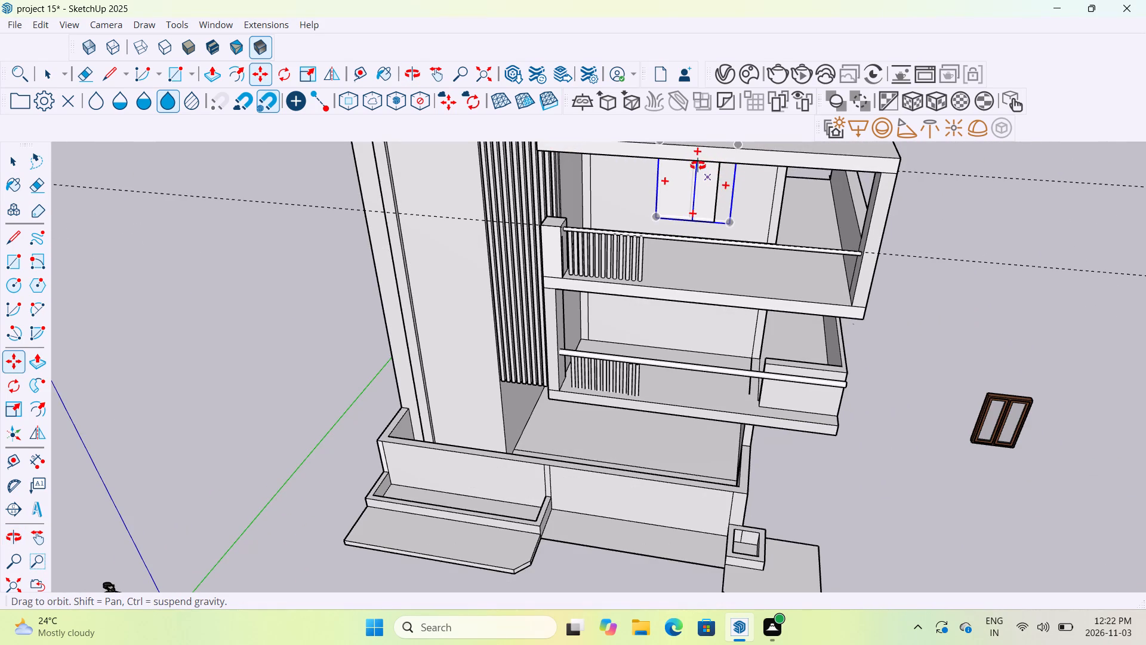
middle_click_drag(698, 165, 709, 128)
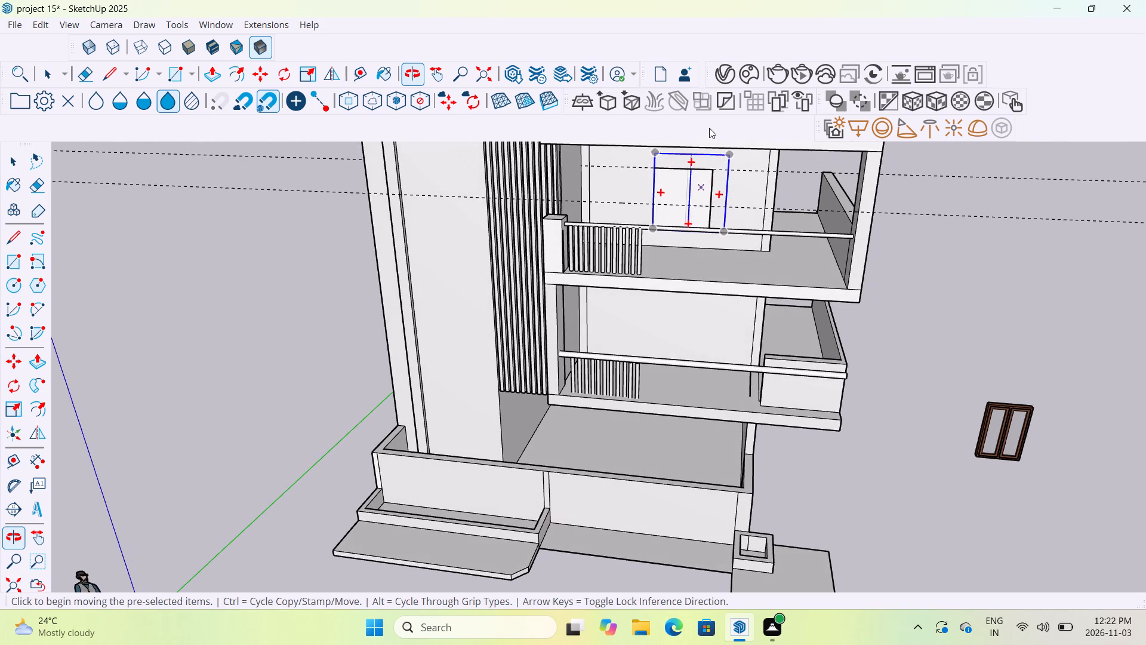
key("s")
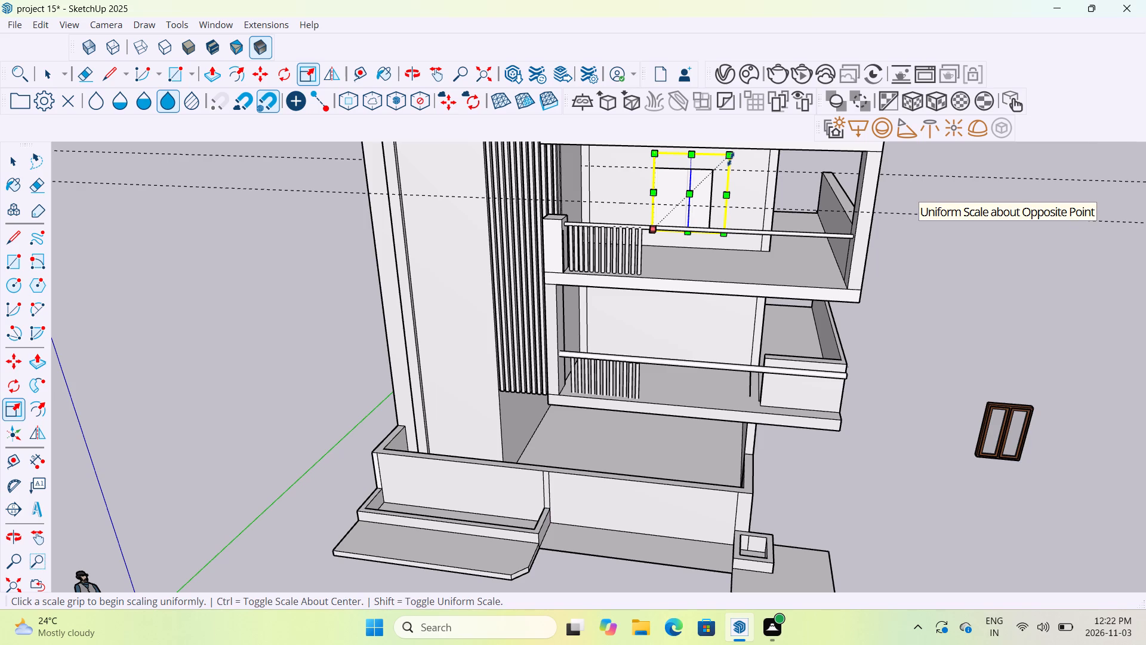
left_click_drag(731, 156, 711, 175)
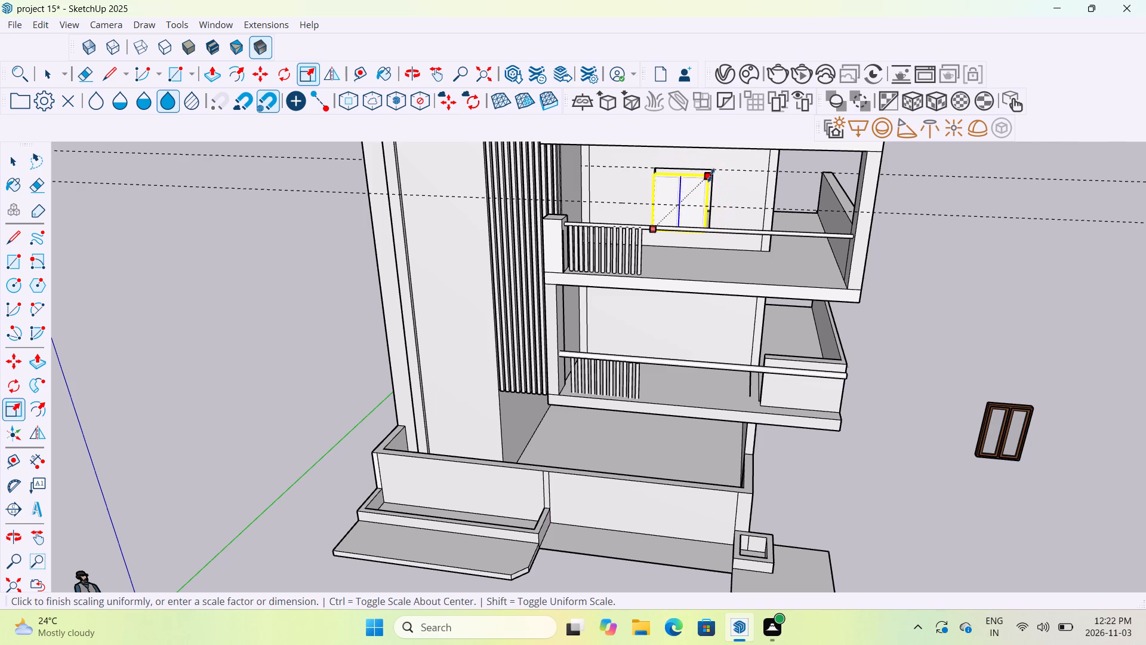
left_click_drag(711, 175, 713, 171)
Scale the window up slightly and uniformly from its upper-right corner to meet the recess's right edge.
scroll(713, 171, "up", 5)
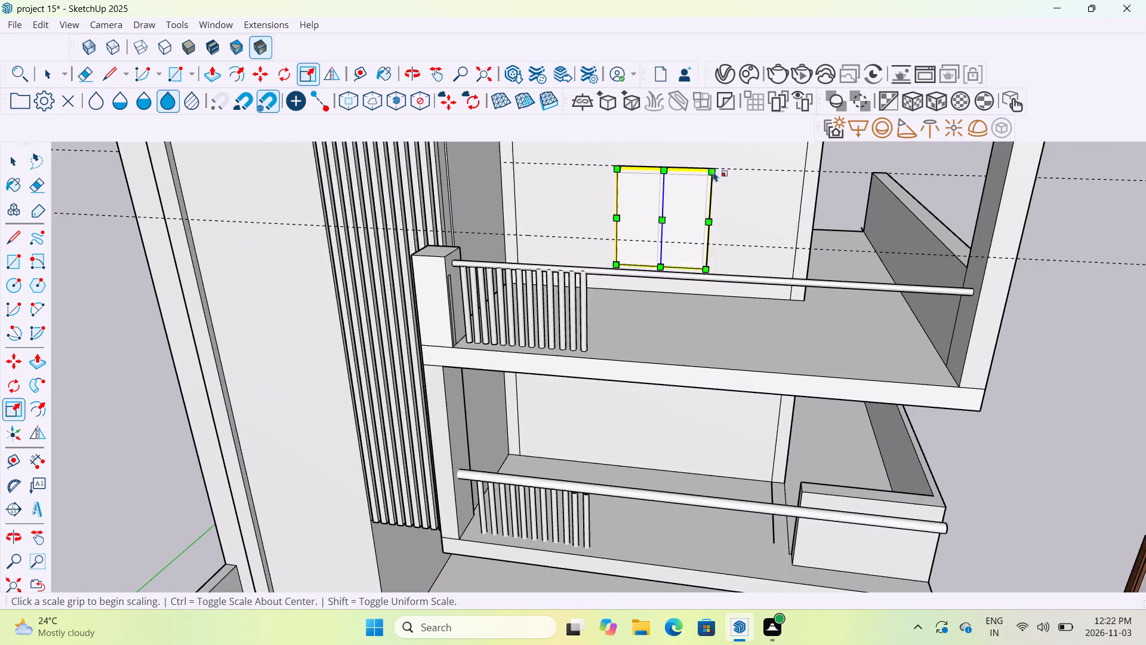
scroll(713, 171, "up", 12)
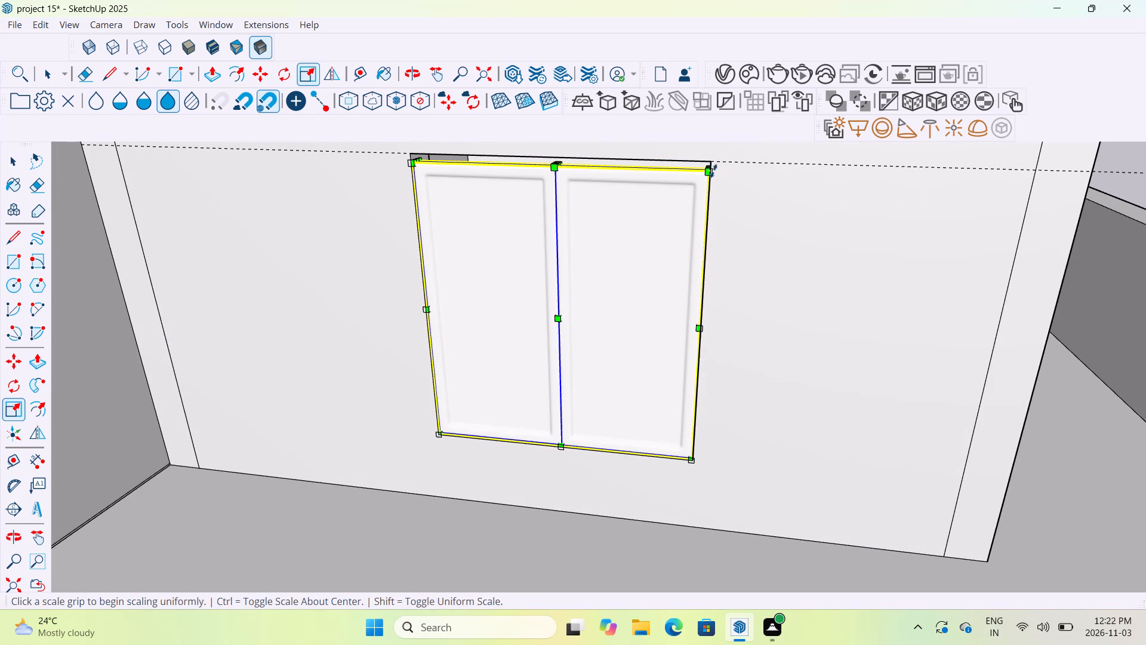
left_click(712, 171)
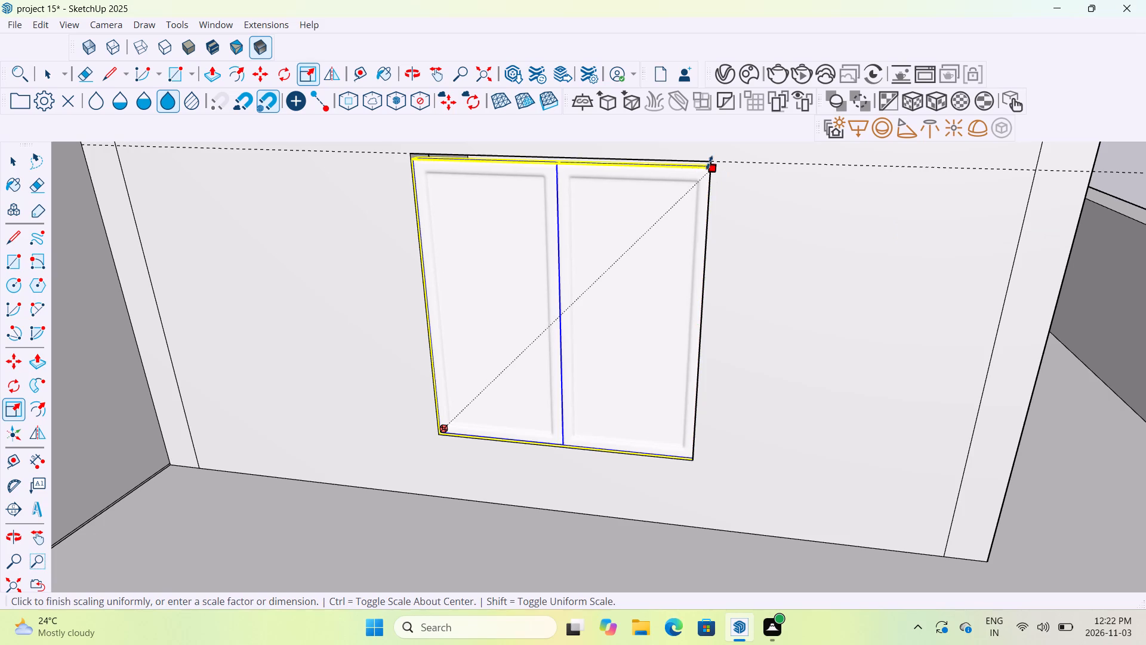
middle_click_drag(708, 167, 707, 195)
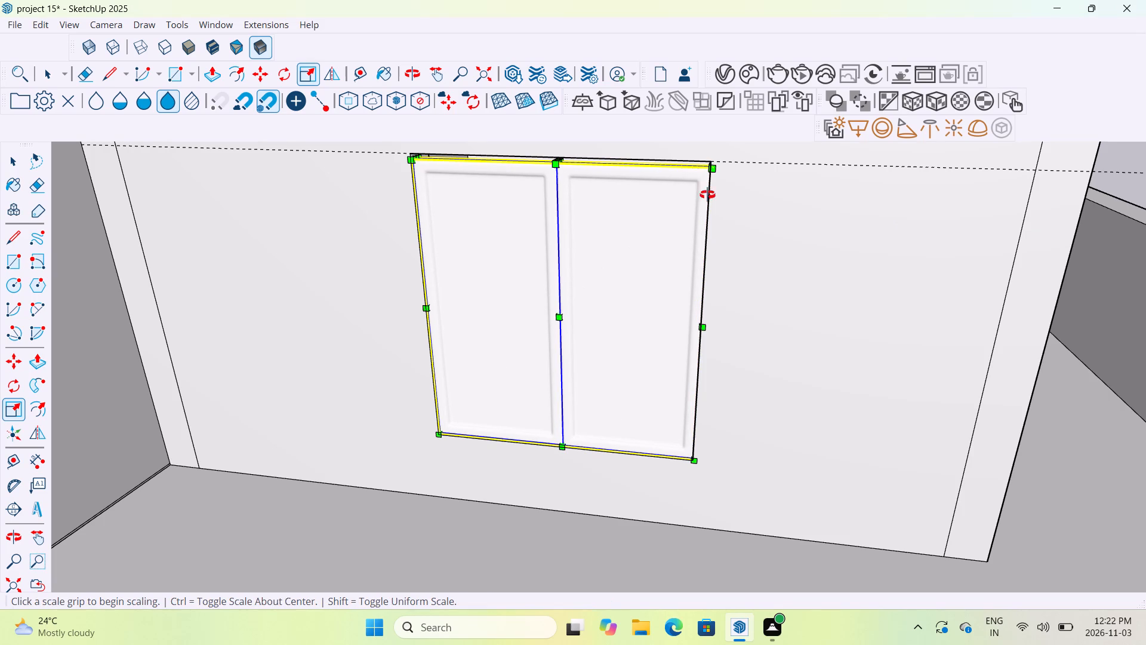
middle_click_drag(707, 195, 705, 191)
Scale the window's width and height from its upper-left edge to meet the upper-left corner of the wall recess.
scroll(696, 184, "up", 9)
middle_click_drag(694, 154, 694, 175)
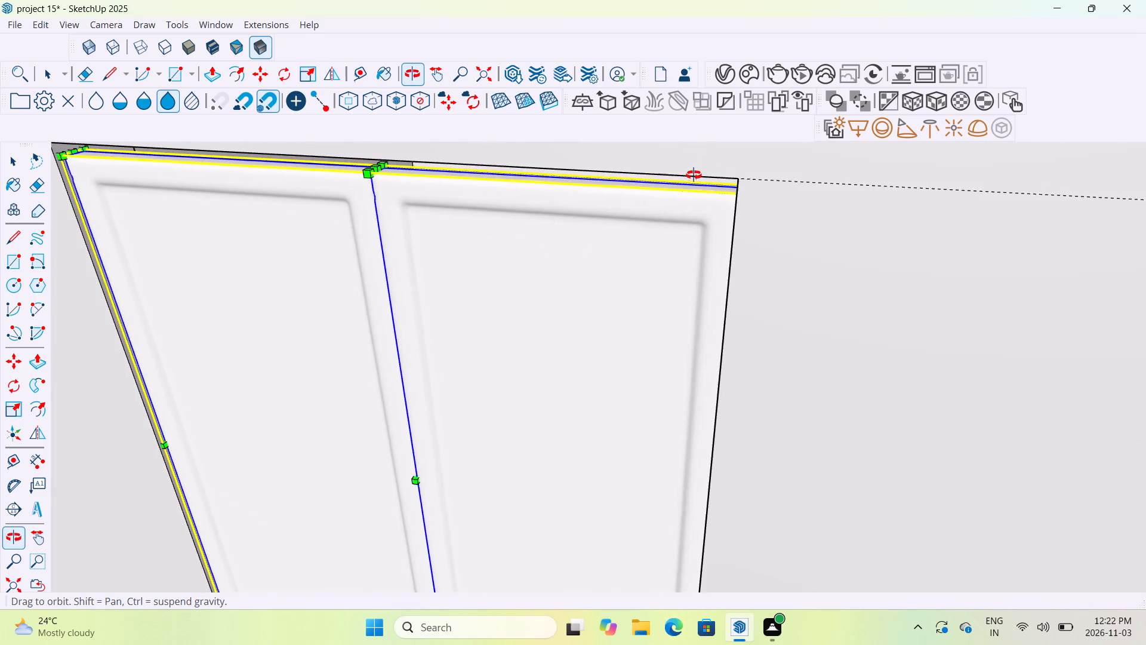
middle_click_drag(694, 175, 694, 188)
scroll(694, 188, "down", 4)
middle_click_drag(693, 188, 691, 213)
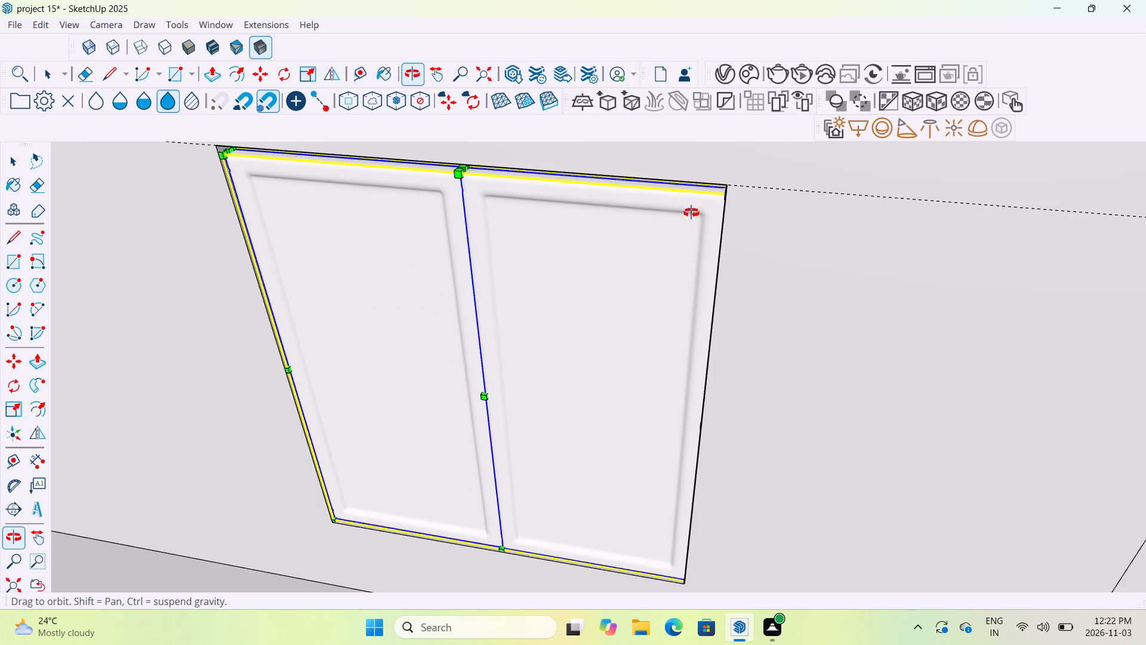
middle_click_drag(691, 213, 695, 195)
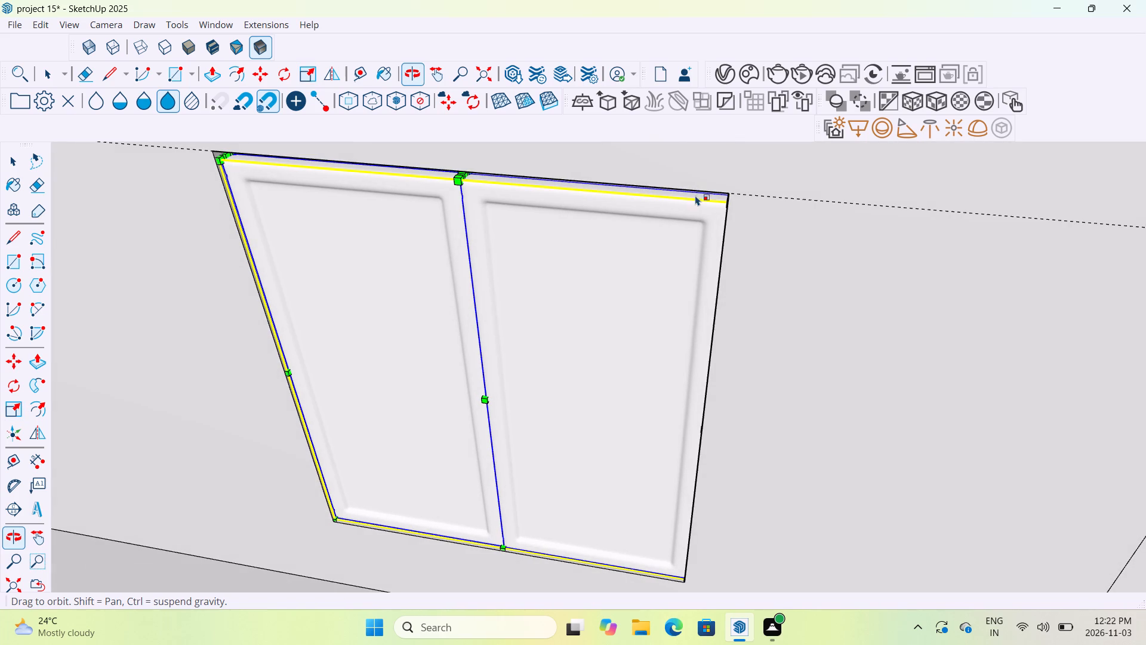
middle_click_drag(440, 231, 470, 216)
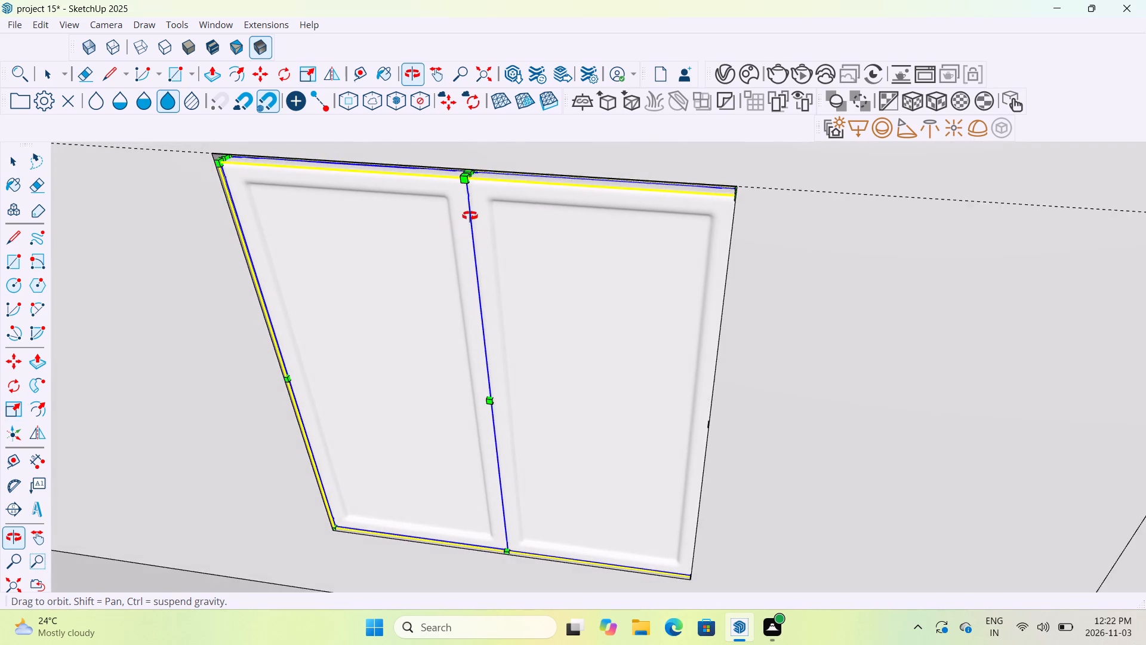
middle_click_drag(470, 216, 554, 202)
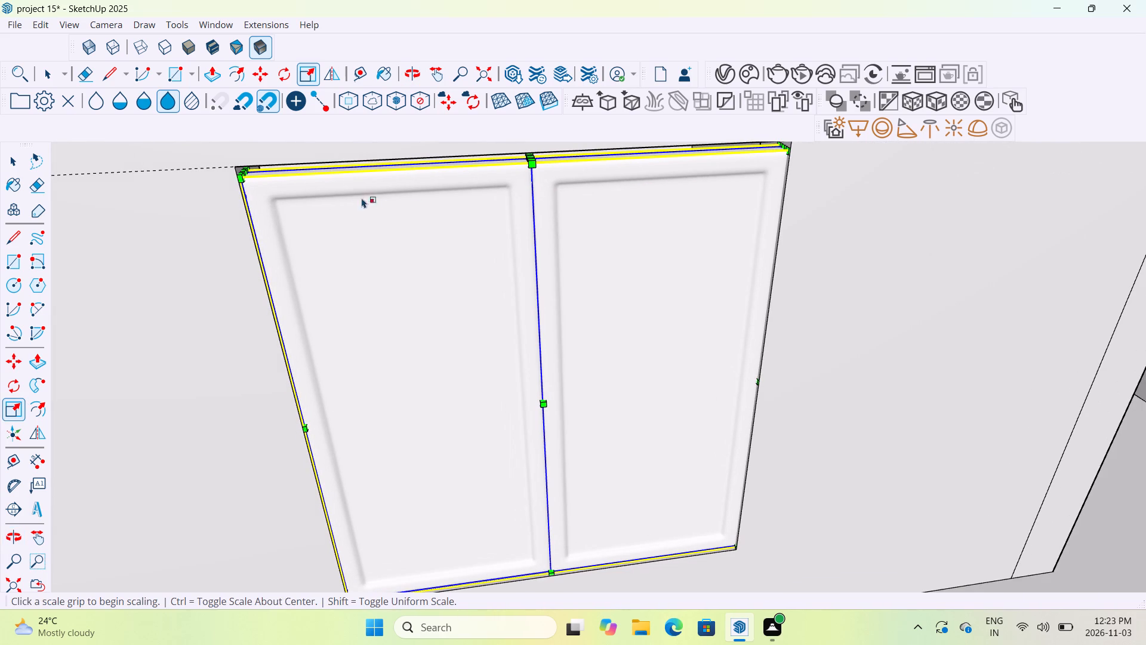
scroll(242, 169, "up", 10)
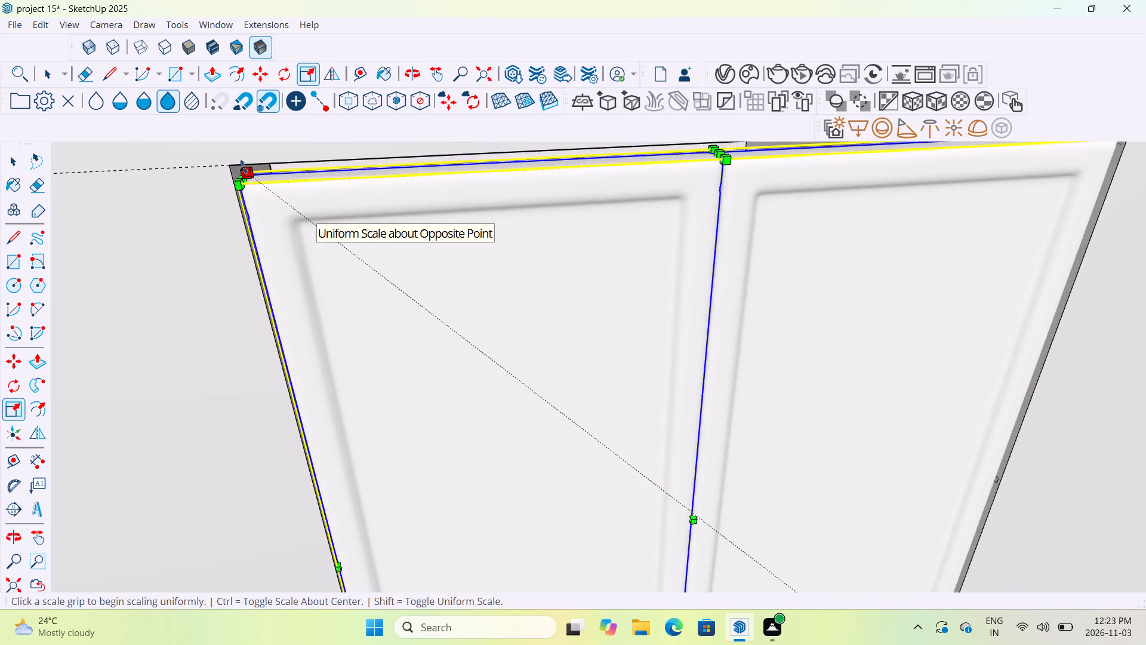
scroll(244, 168, "up", 5)
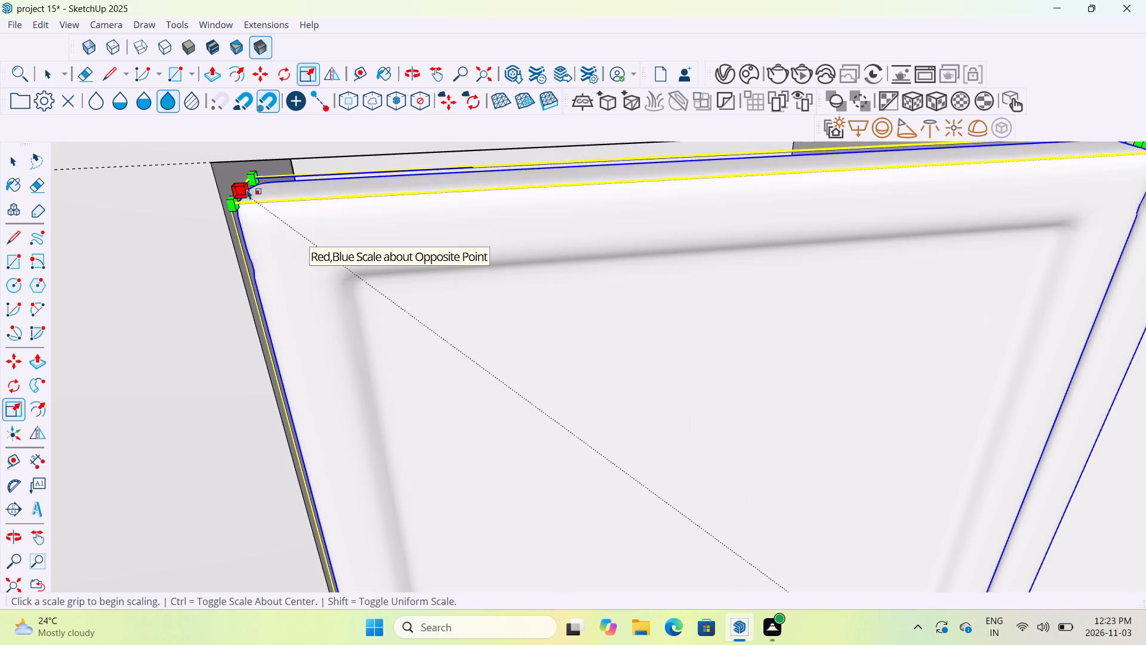
left_click_drag(247, 189, 230, 165)
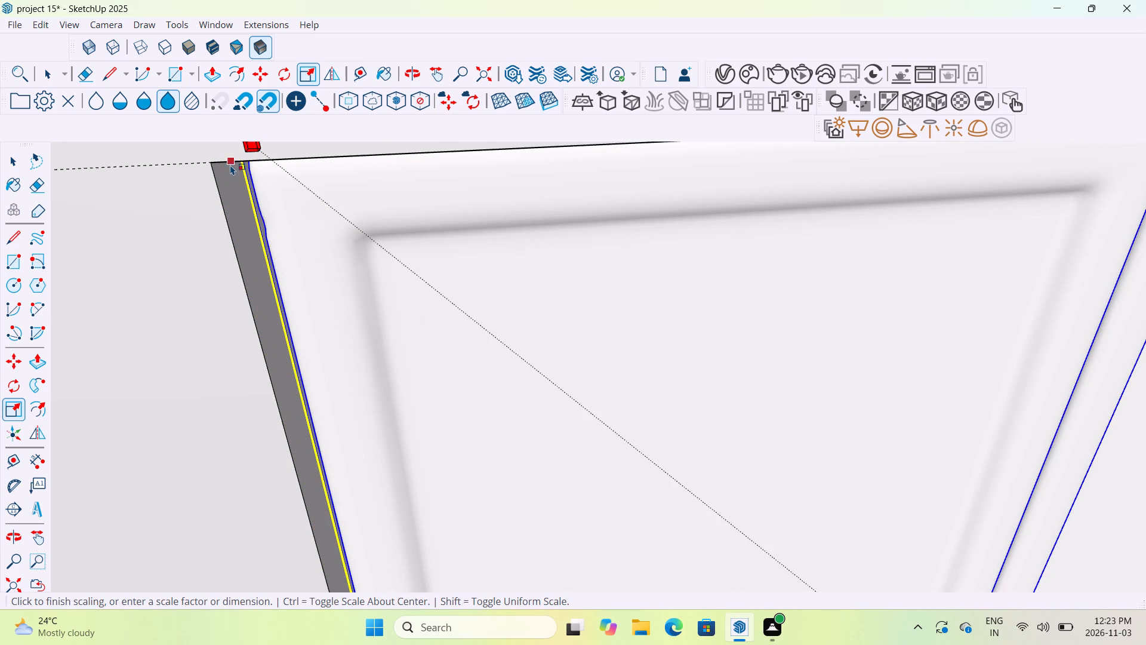
left_click_drag(230, 165, 216, 170)
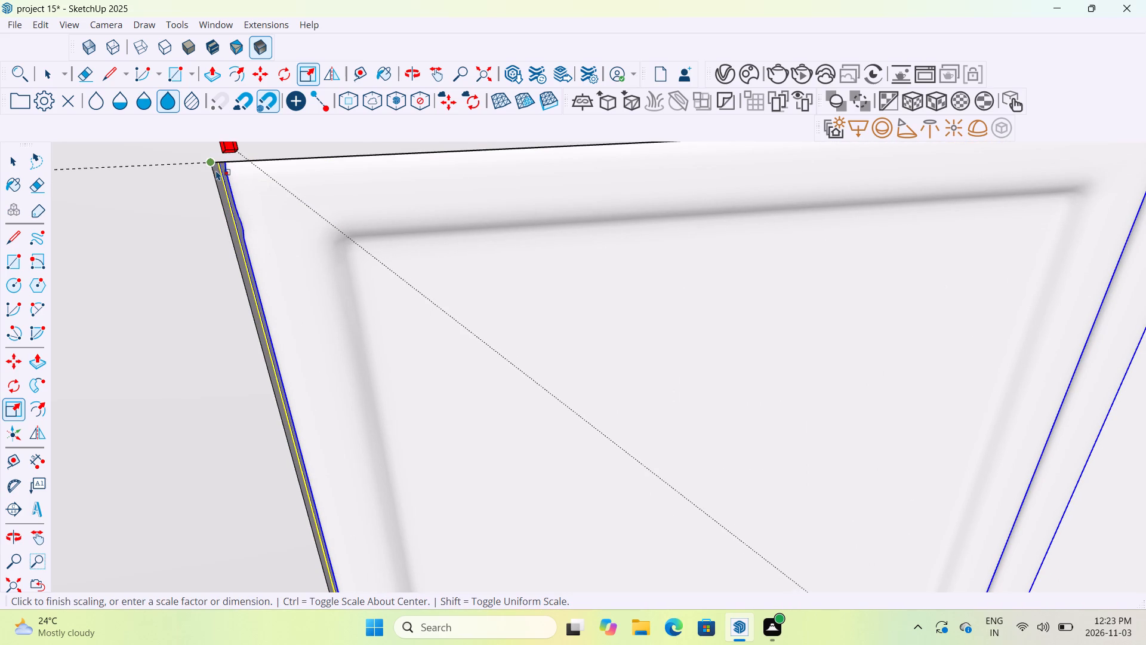
left_click_drag(216, 170, 214, 174)
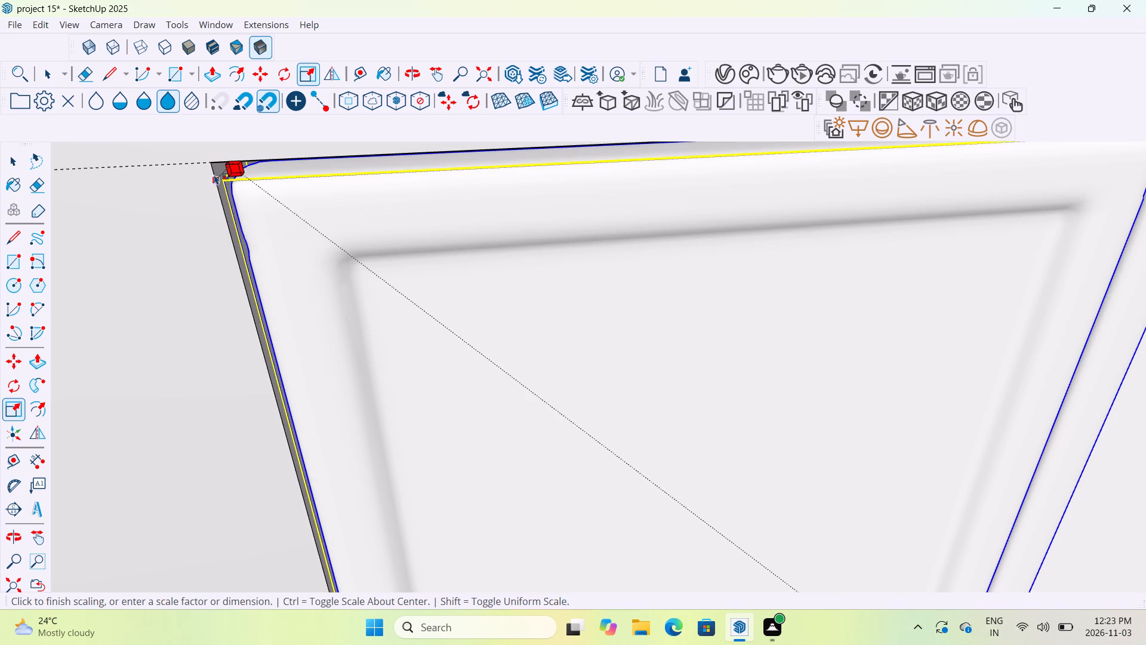
left_click_drag(214, 174, 212, 167)
Scale the window down slightly and uniformly from its upper-left corner.
middle_click_drag(260, 195, 260, 231)
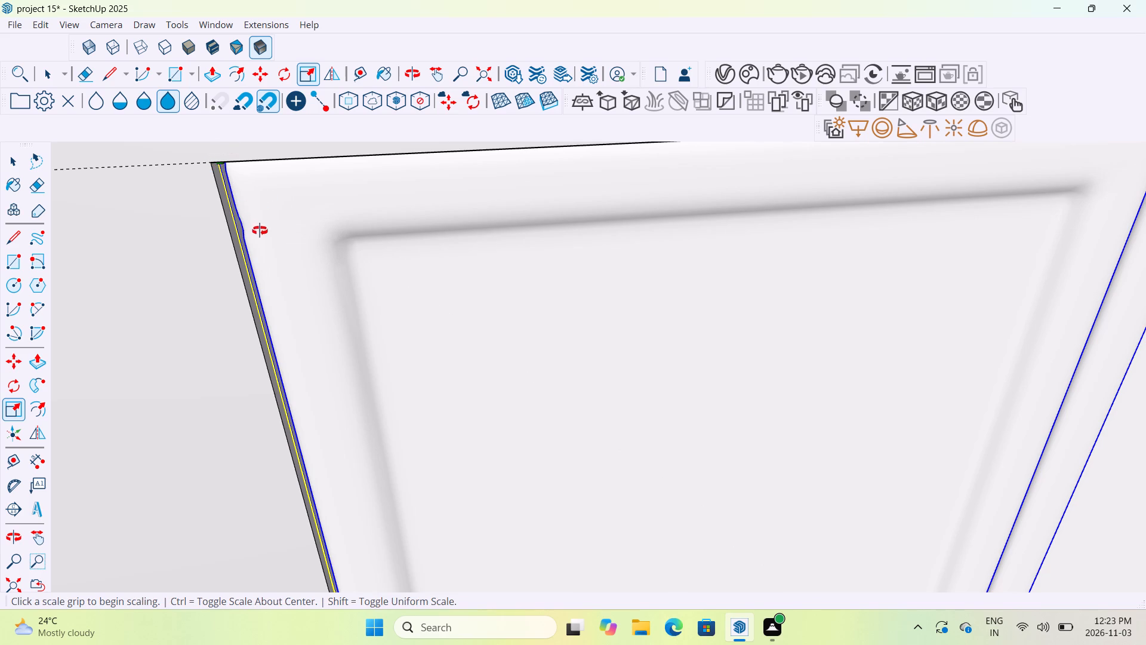
middle_click_drag(260, 231, 260, 233)
scroll(260, 233, "down", 9)
middle_click_drag(262, 232, 266, 208)
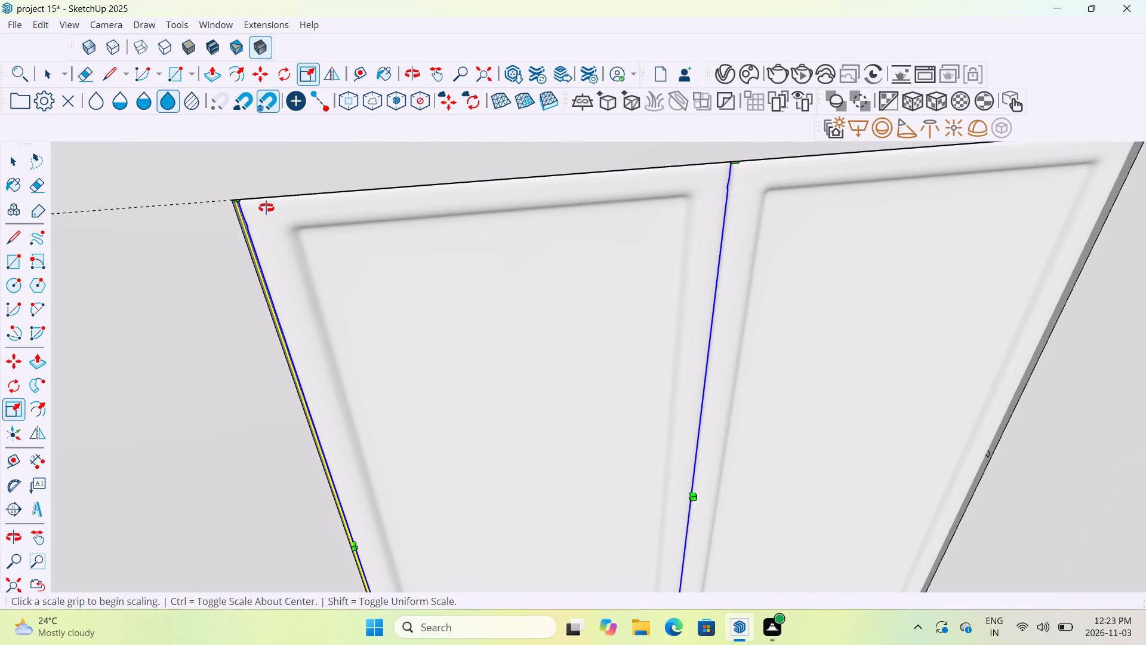
middle_click_drag(266, 208, 288, 168)
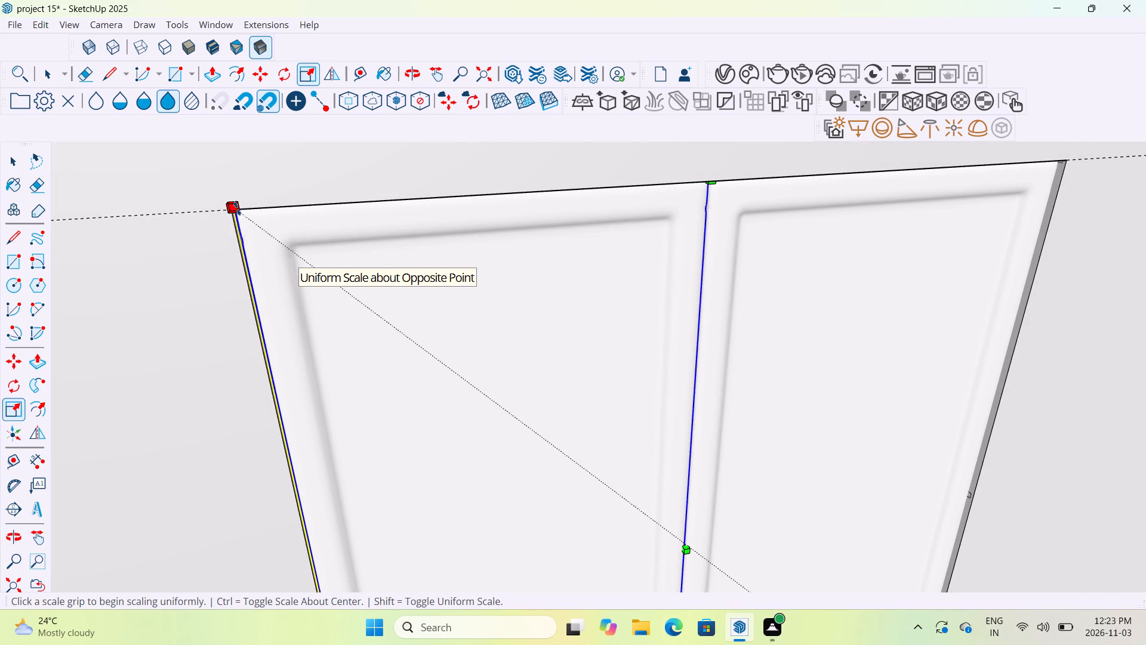
left_click(237, 208)
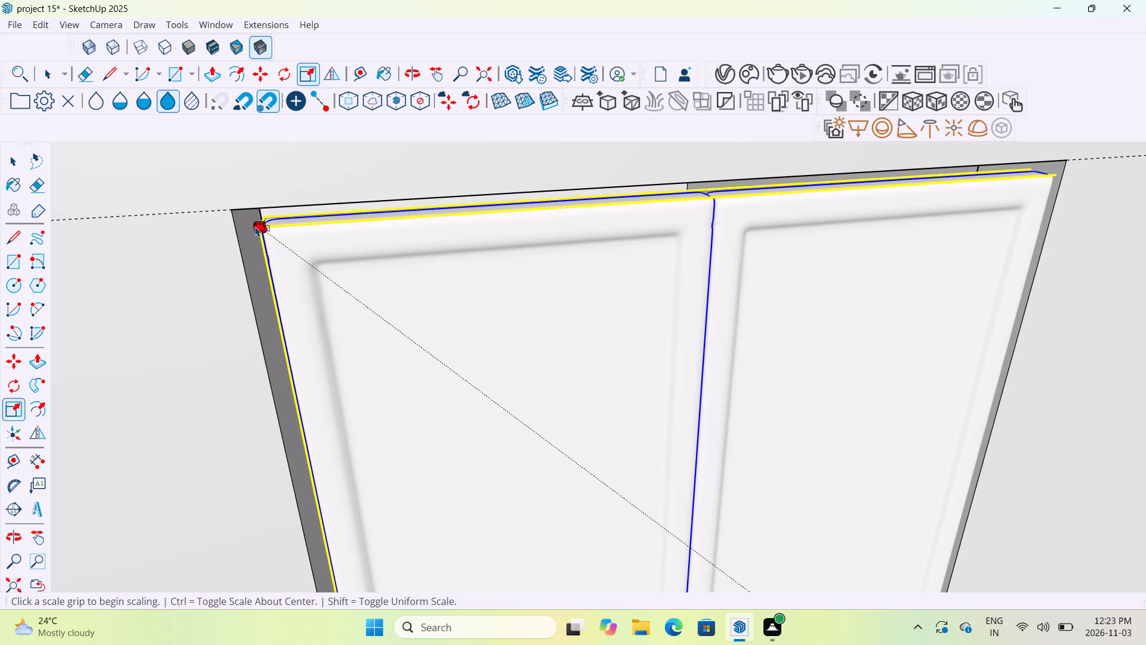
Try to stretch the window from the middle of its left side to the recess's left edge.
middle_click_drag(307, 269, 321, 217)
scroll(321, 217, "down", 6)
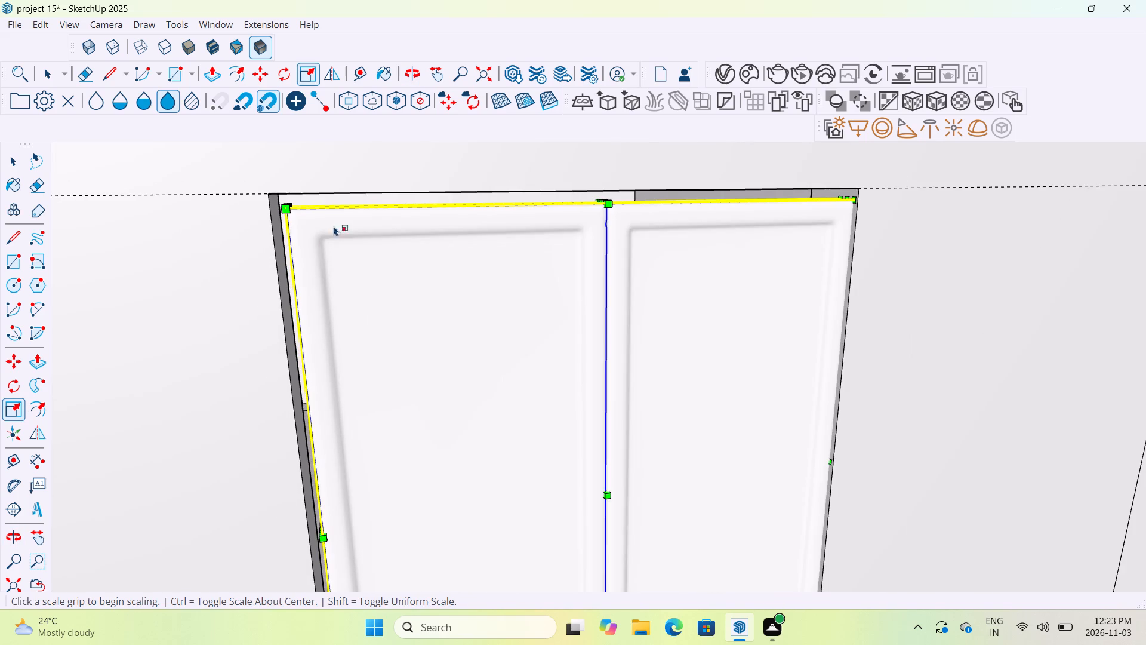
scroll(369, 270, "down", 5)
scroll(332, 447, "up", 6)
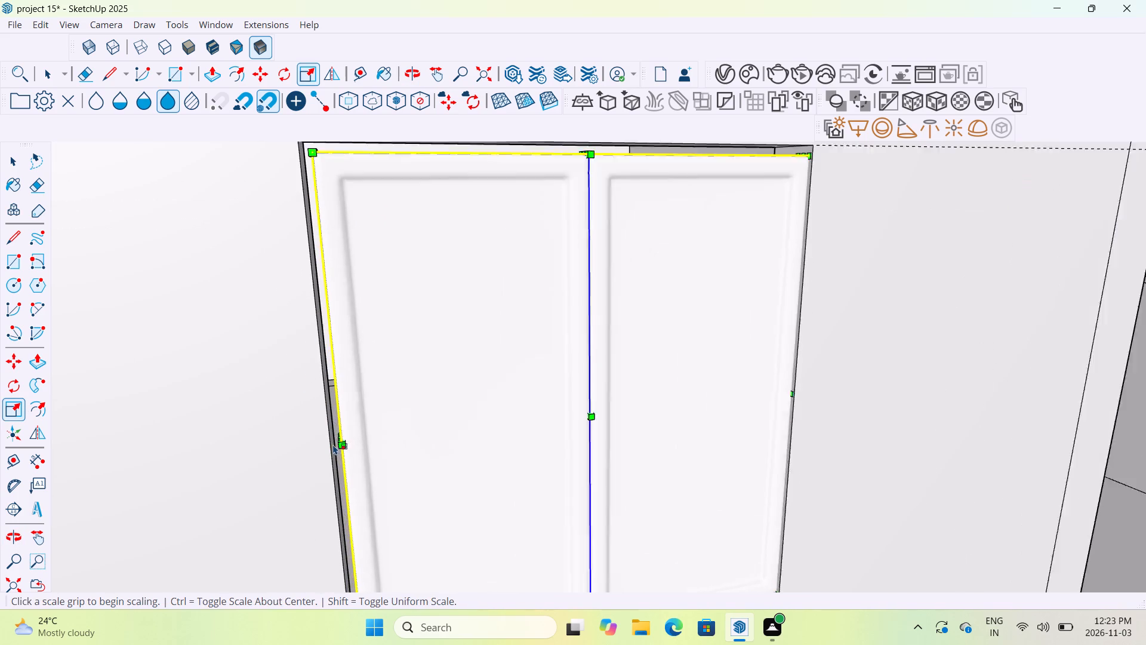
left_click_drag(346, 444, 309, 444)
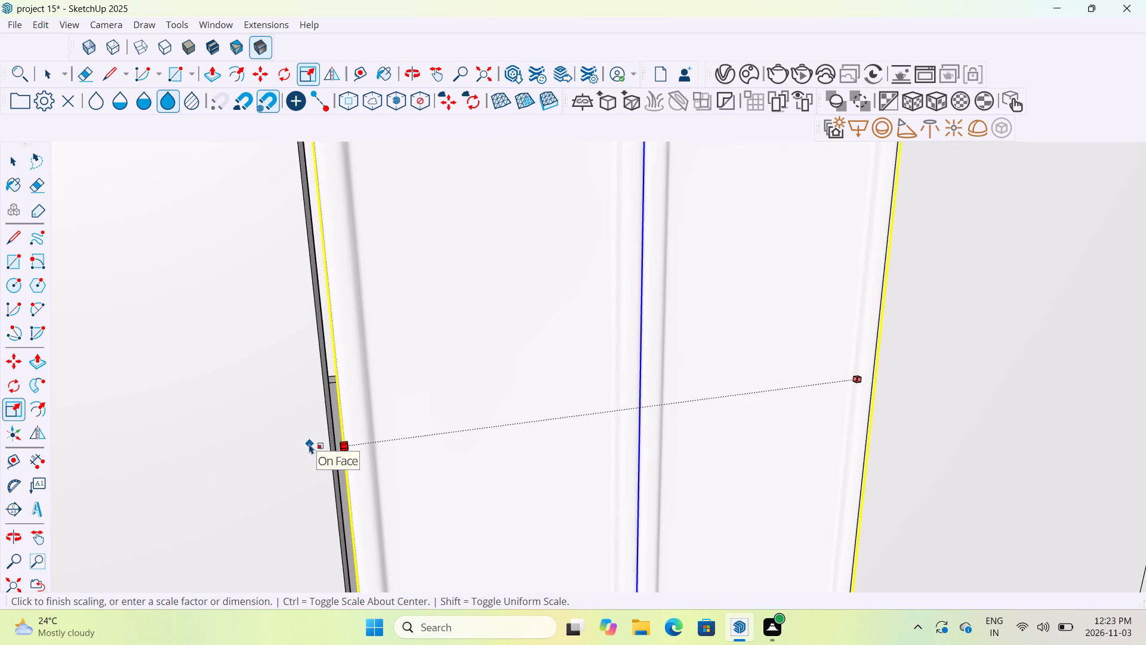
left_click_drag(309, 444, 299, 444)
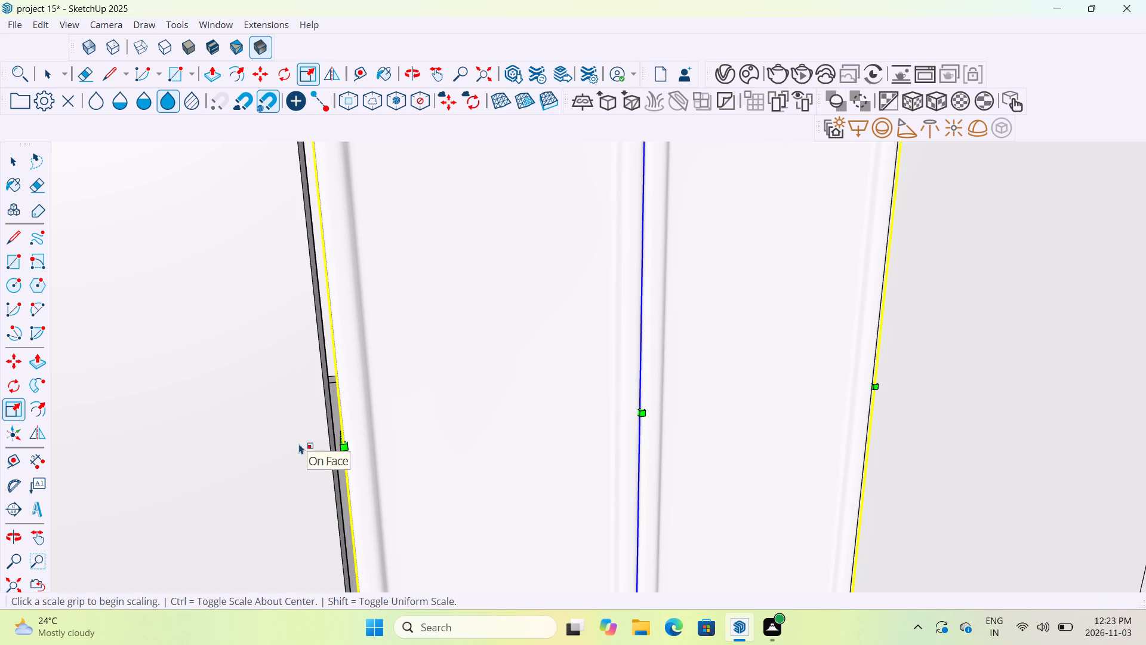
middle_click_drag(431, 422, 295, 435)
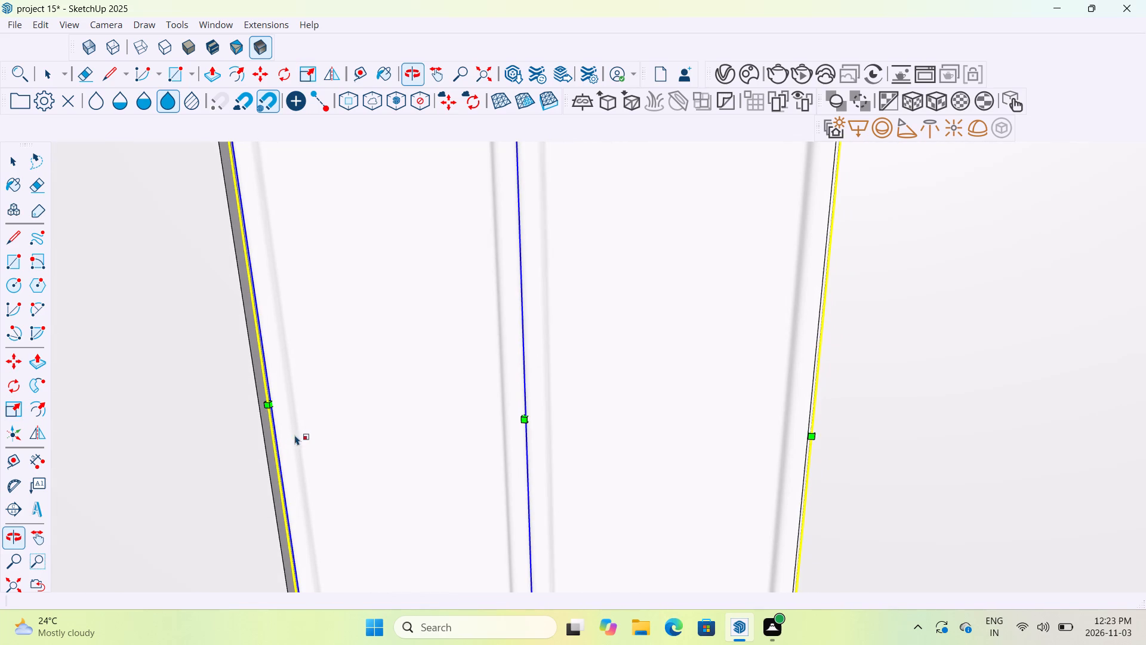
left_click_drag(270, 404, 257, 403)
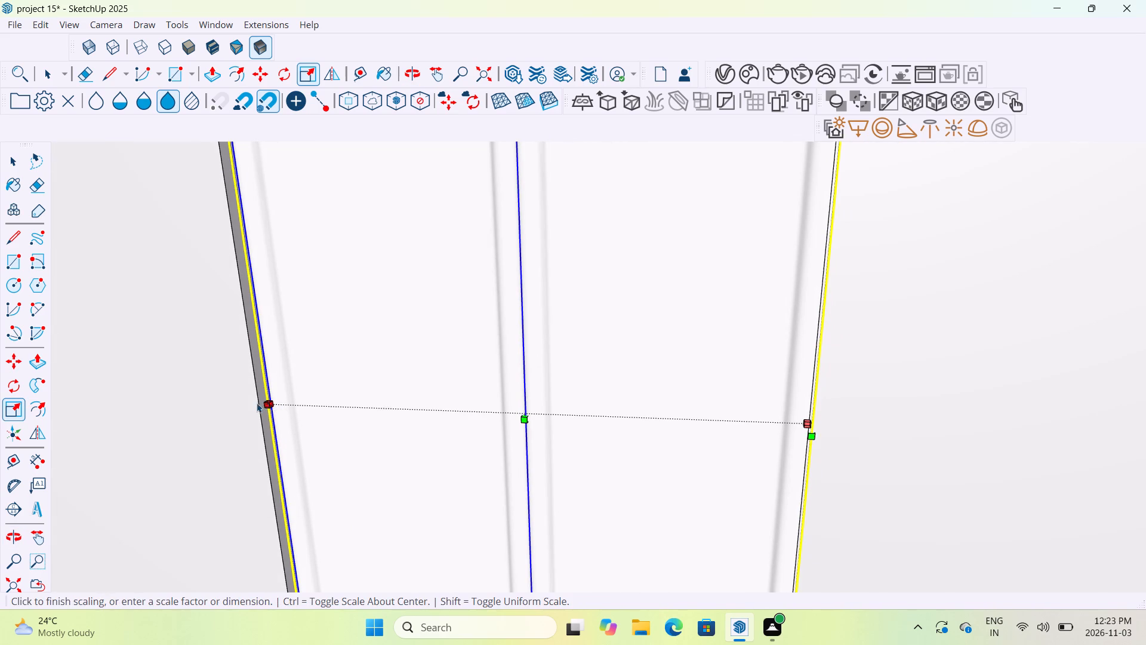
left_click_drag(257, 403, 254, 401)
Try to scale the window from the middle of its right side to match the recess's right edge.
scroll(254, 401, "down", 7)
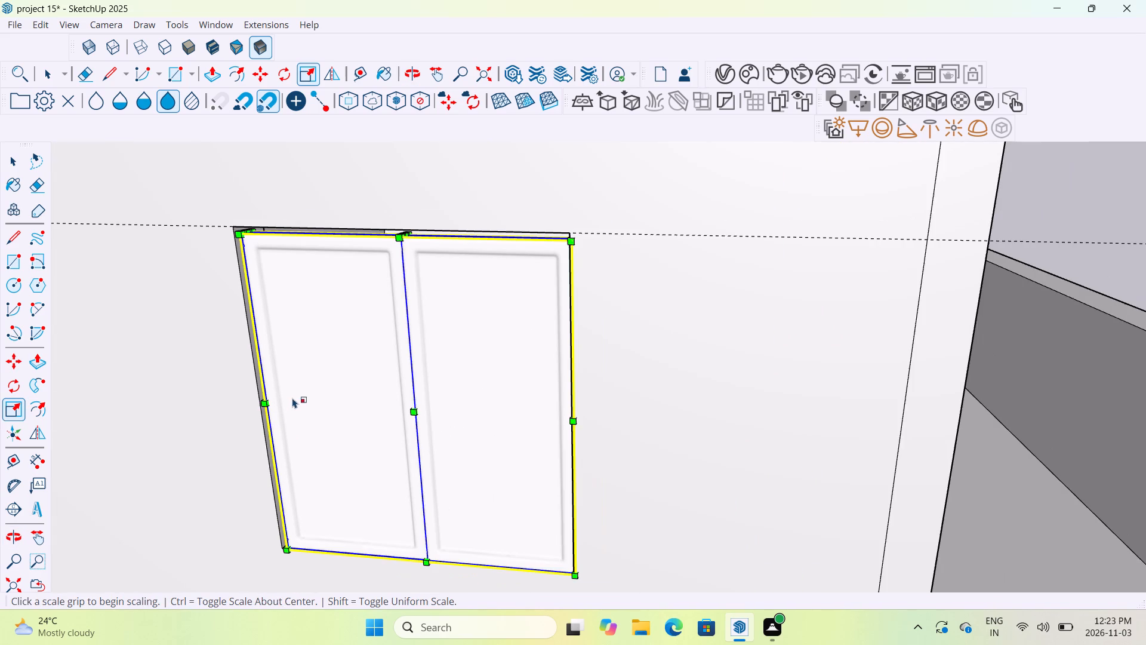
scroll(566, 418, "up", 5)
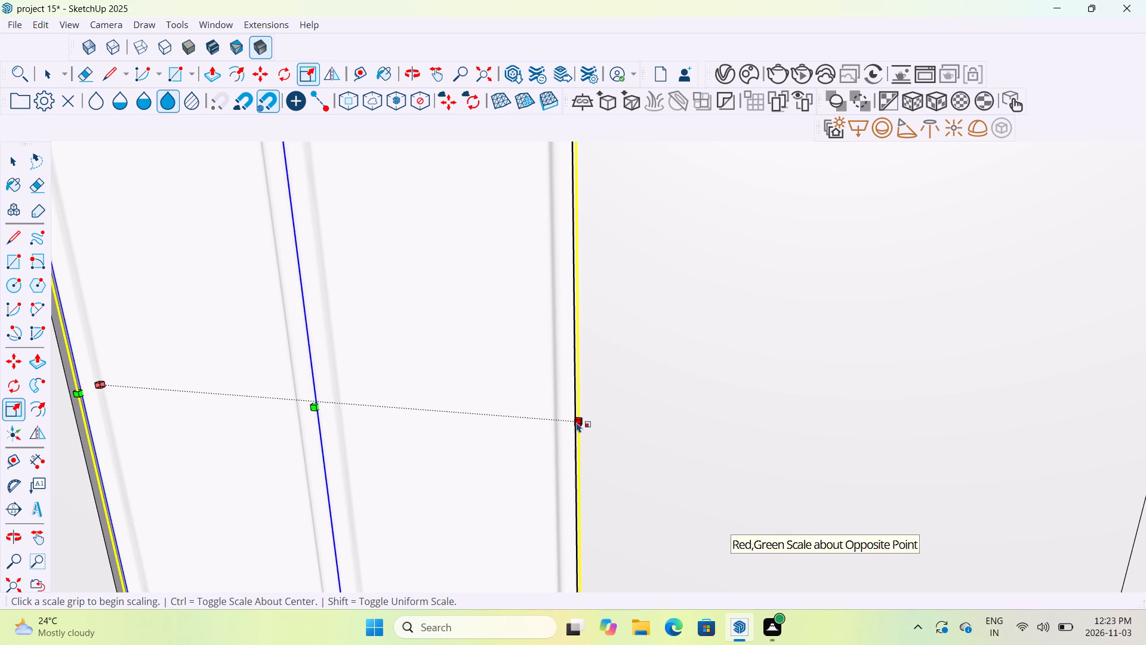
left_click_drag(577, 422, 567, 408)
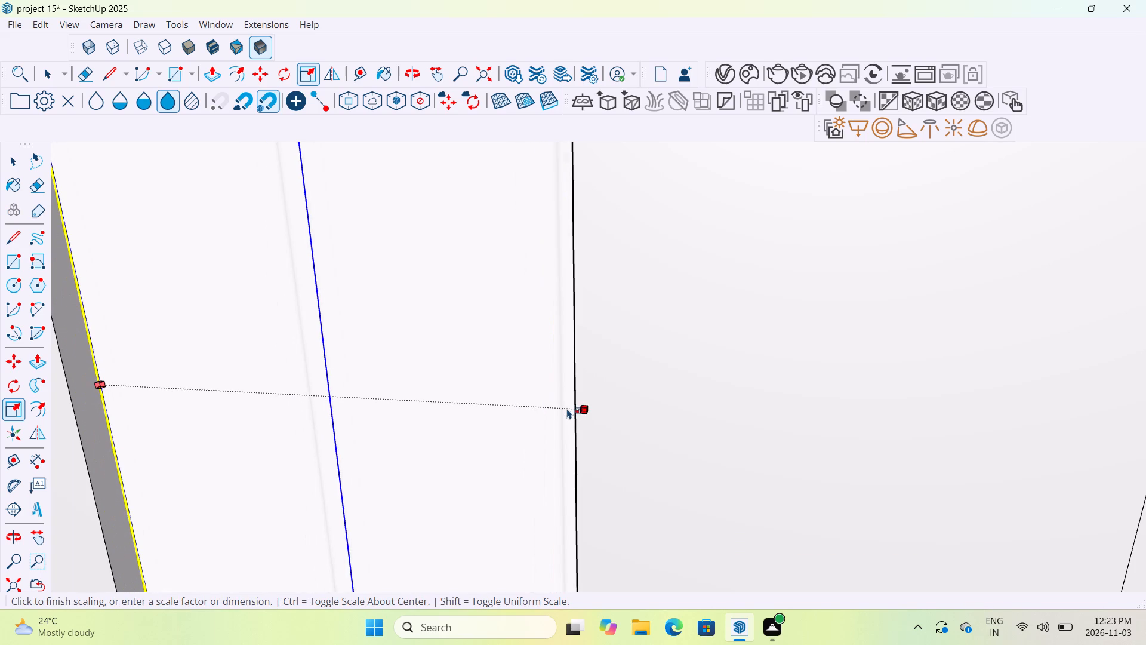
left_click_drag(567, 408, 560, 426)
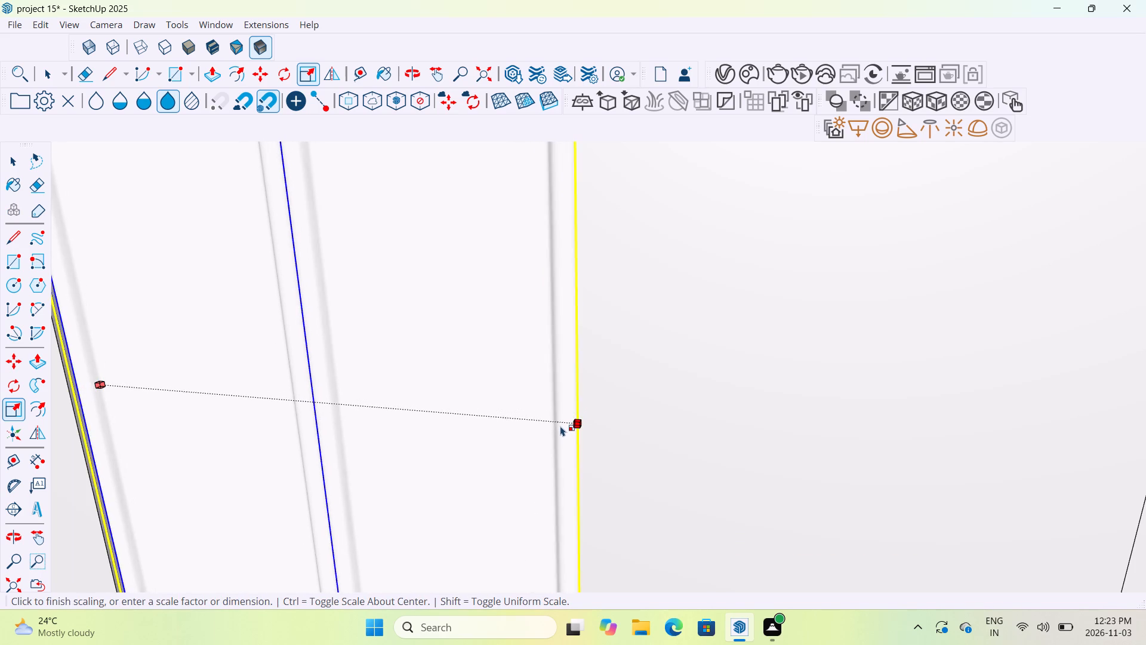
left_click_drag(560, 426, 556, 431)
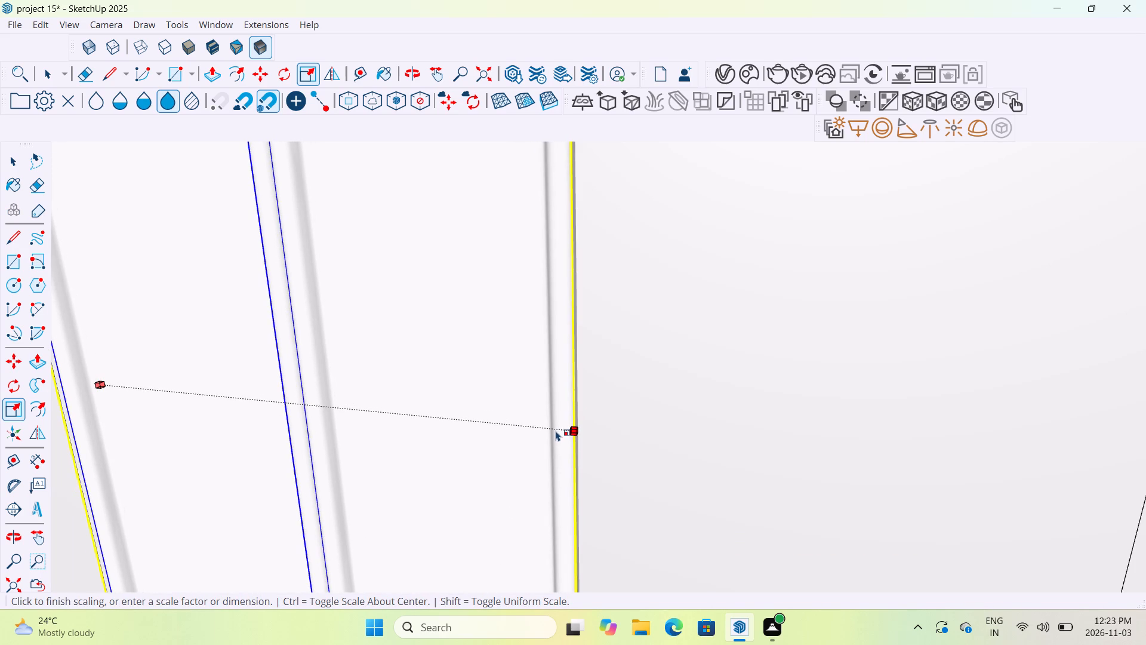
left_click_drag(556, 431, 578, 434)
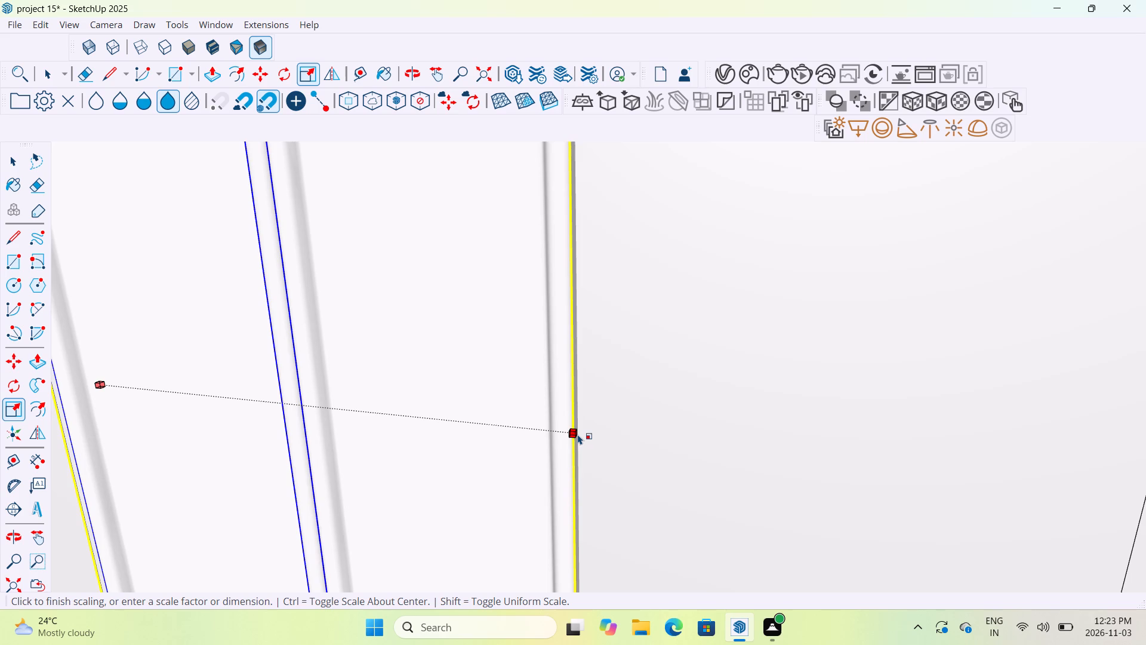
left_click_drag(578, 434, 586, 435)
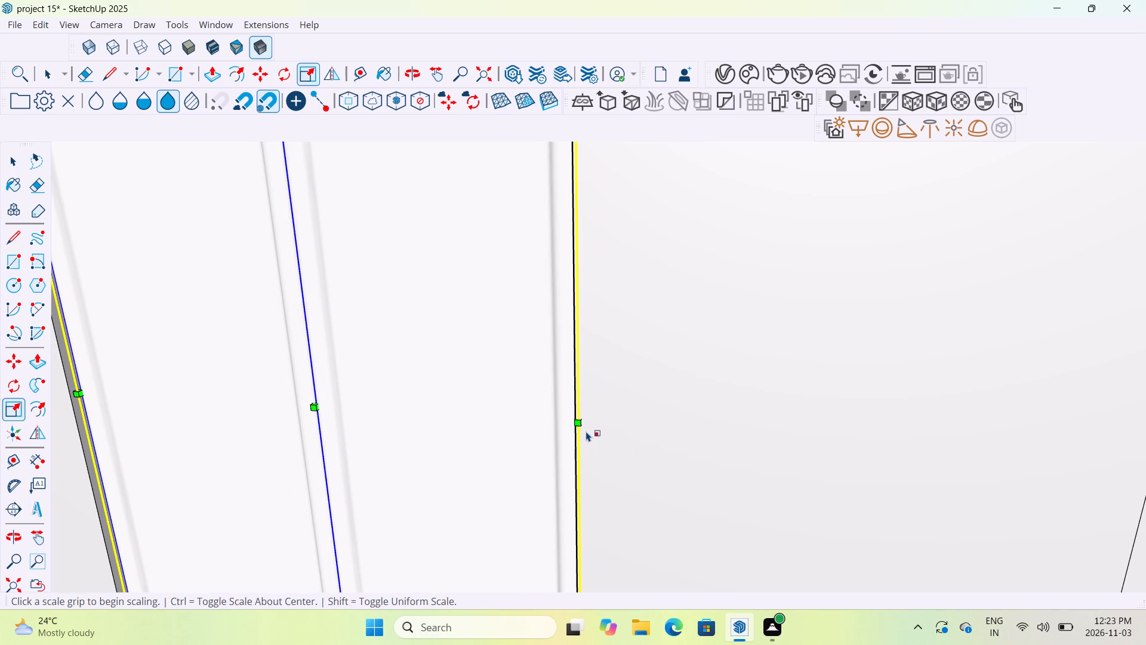
Stretch the window from the middle of its left side to meet the recess's left edge.
scroll(599, 404, "down", 8)
scroll(349, 431, "up", 4)
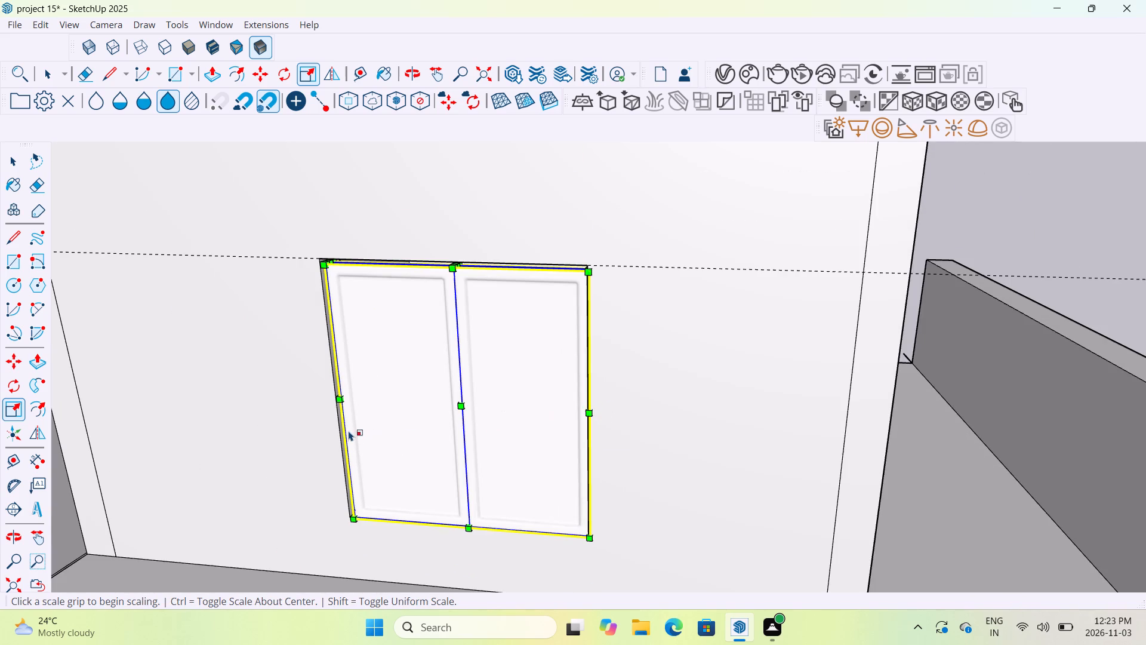
scroll(349, 431, "up", 2)
scroll(327, 384, "up", 10)
left_click_drag(344, 358, 322, 354)
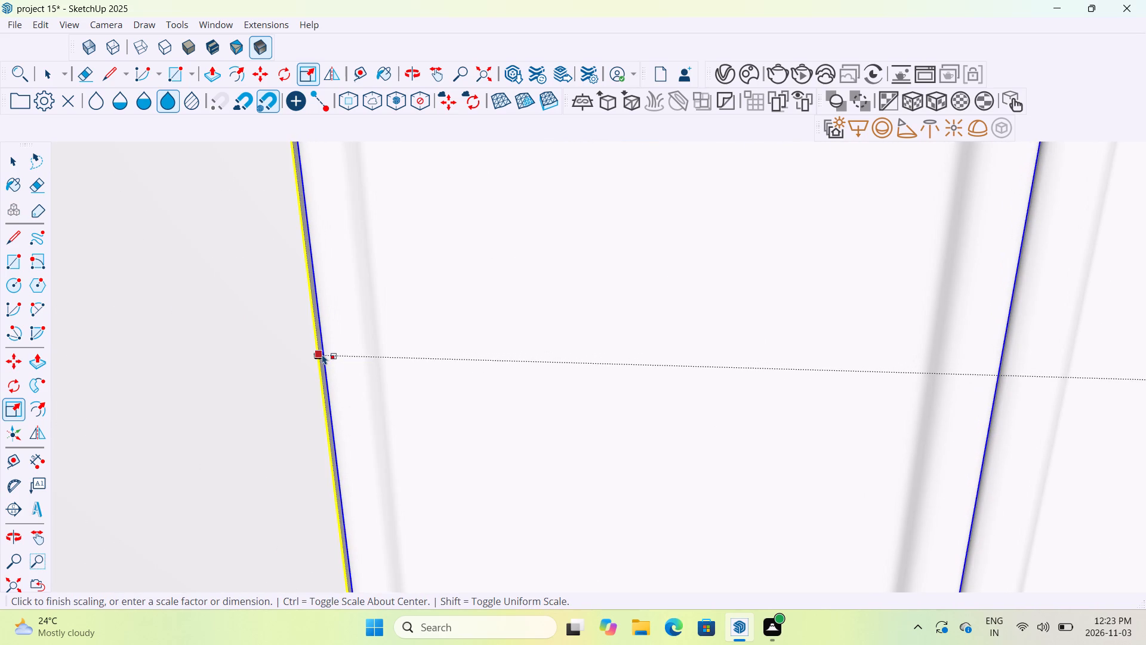
Stretch the window upward from the middle of its top side to meet the recess's top edge.
scroll(322, 354, "down", 18)
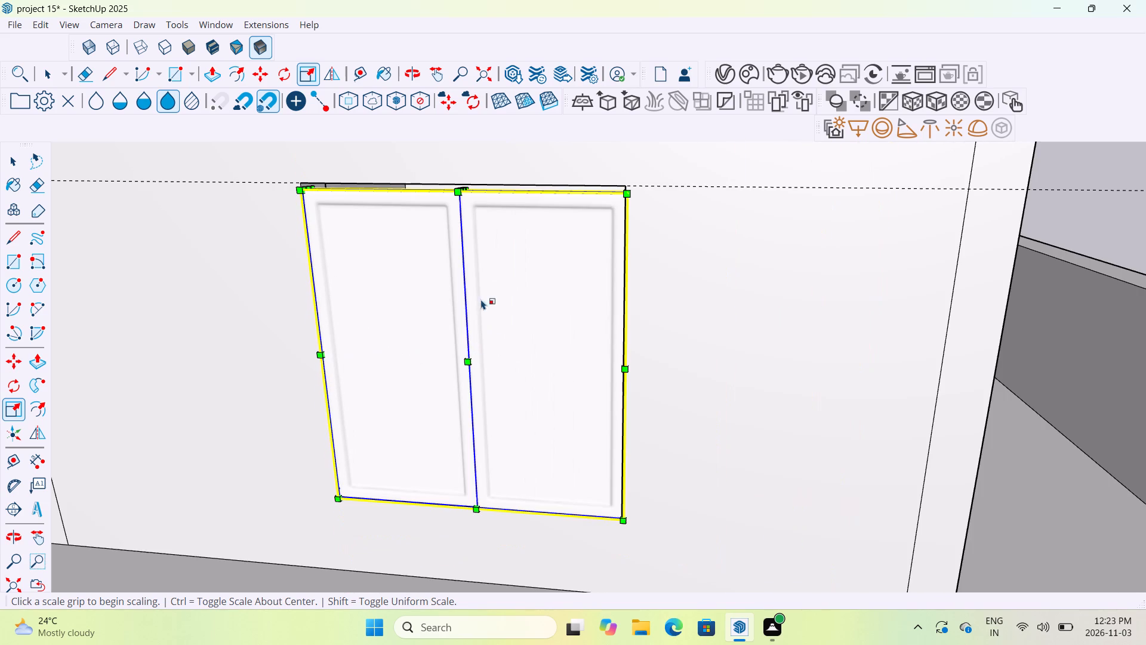
middle_click_drag(456, 185, 466, 235)
scroll(470, 202, "up", 9)
scroll(470, 202, "down", 2)
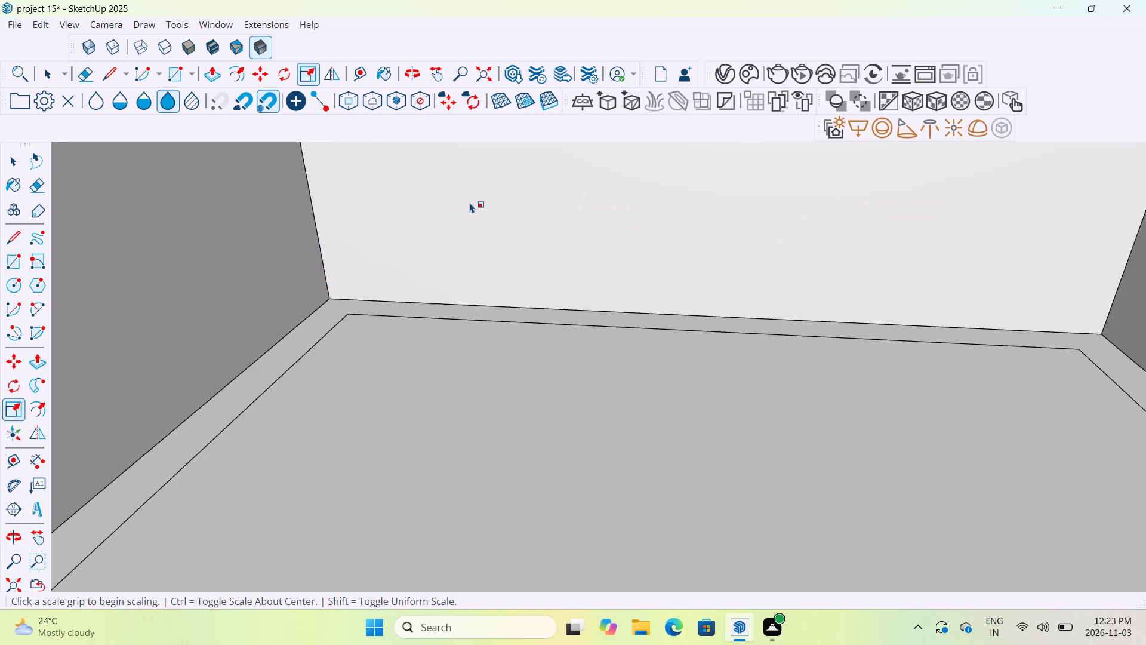
scroll(470, 202, "down", 1)
left_click_drag(196, 260, 182, 199)
scroll(182, 199, "down", 11)
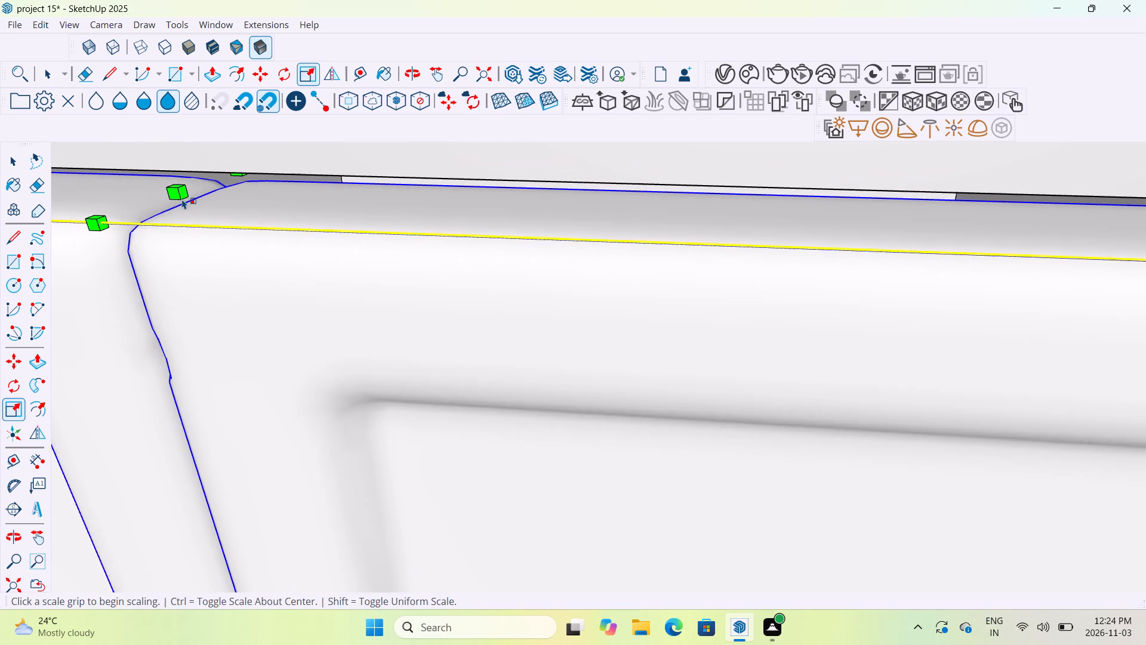
left_click_drag(182, 199, 179, 180)
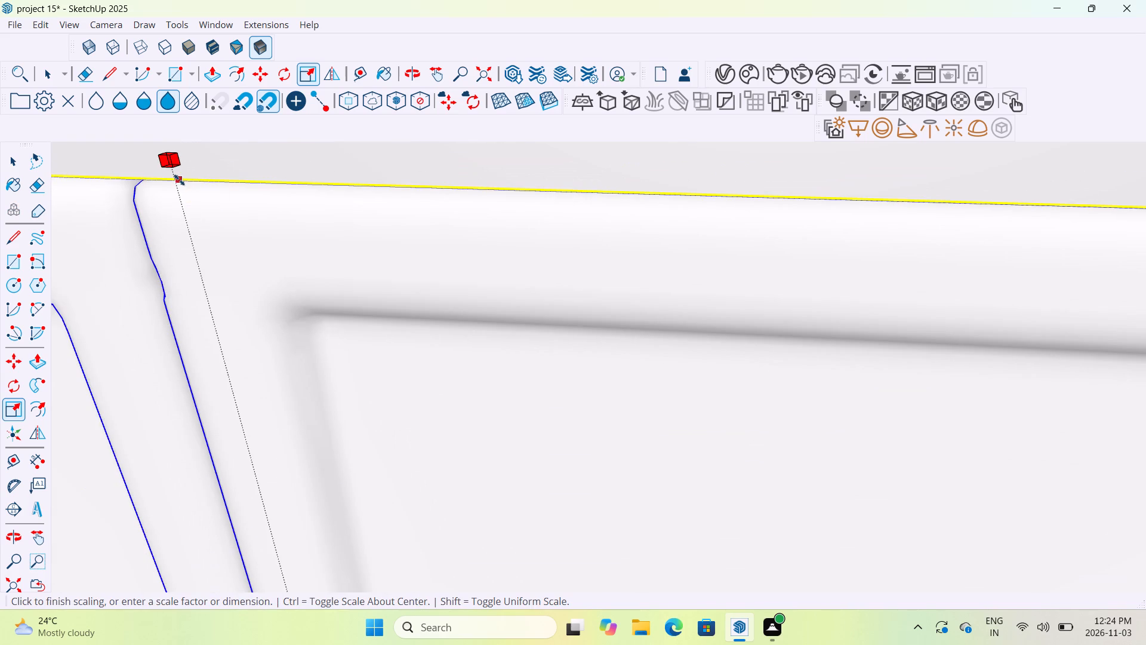
scroll(262, 304, "down", 20)
scroll(262, 304, "down", 18)
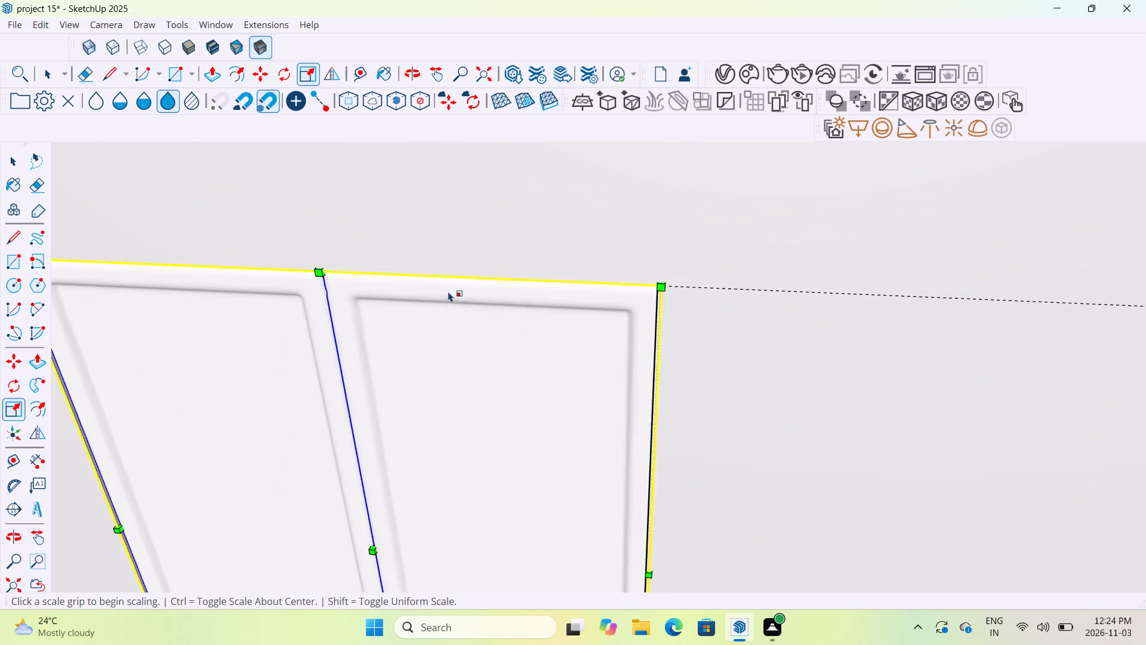
scroll(448, 291, "down", 20)
scroll(448, 291, "down", 20)
scroll(448, 291, "down", 13)
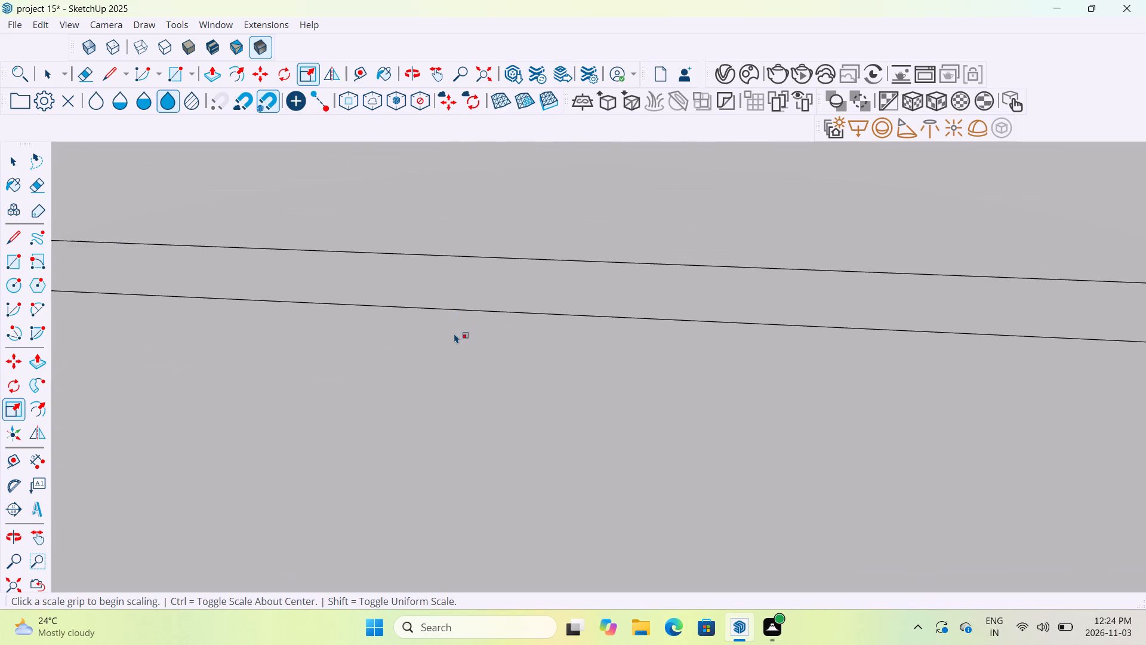
Place a horizontal guide 7' above the bottom edge of the recessed wall on the lower balcony.
scroll(454, 333, "down", 20)
scroll(454, 333, "down", 20)
scroll(454, 333, "down", 12)
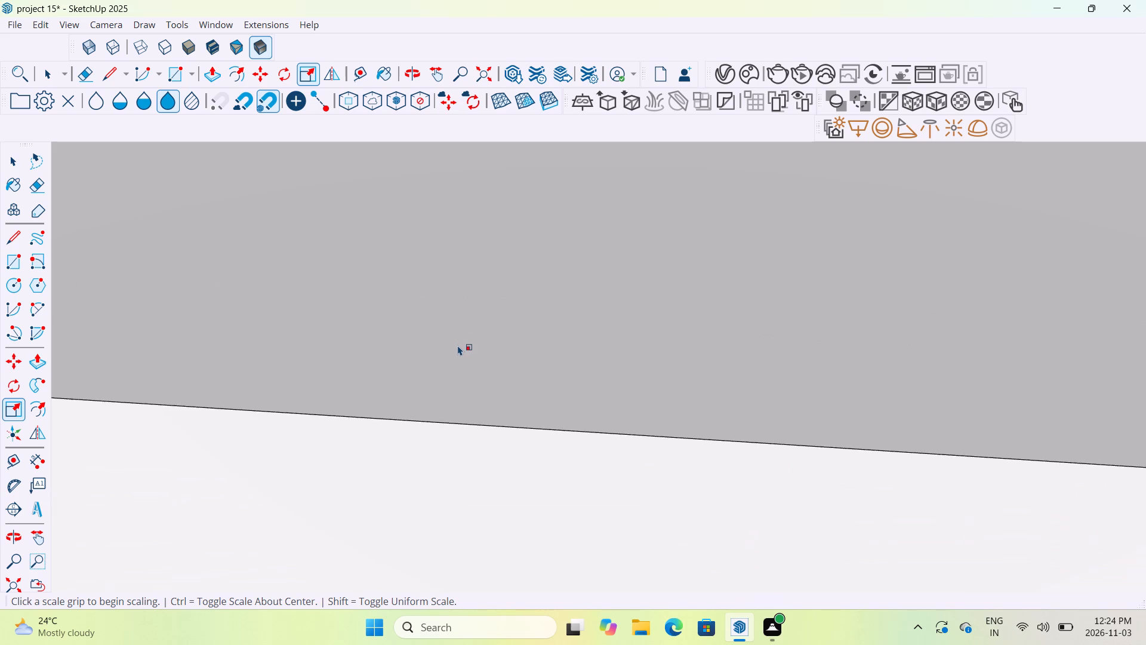
scroll(458, 345, "down", 20)
scroll(458, 345, "down", 1)
scroll(433, 430, "down", 8)
middle_click_drag(426, 450, 426, 422)
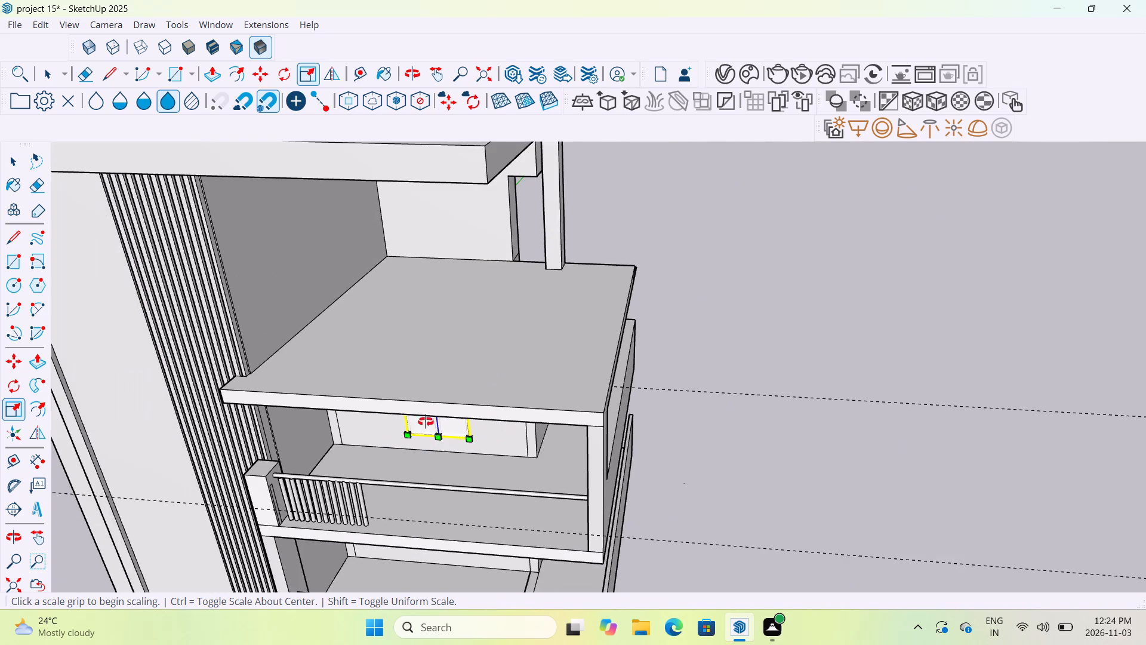
middle_click_drag(426, 422, 455, 379)
middle_click_drag(414, 434, 432, 397)
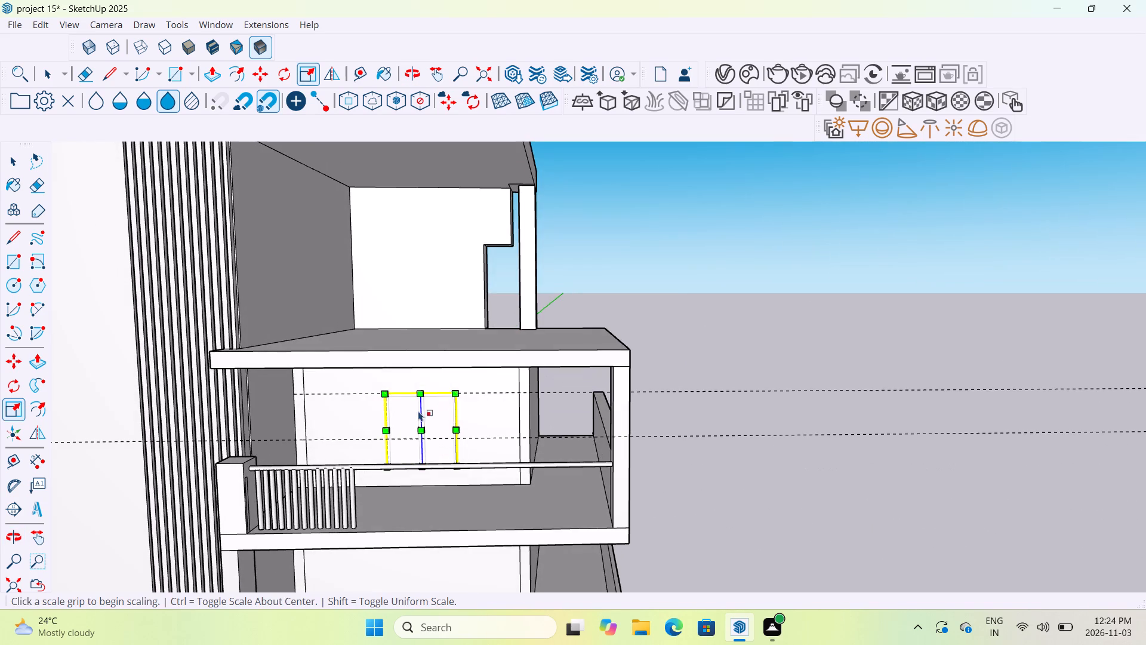
scroll(421, 414, "down", 7)
scroll(431, 533, "down", 1)
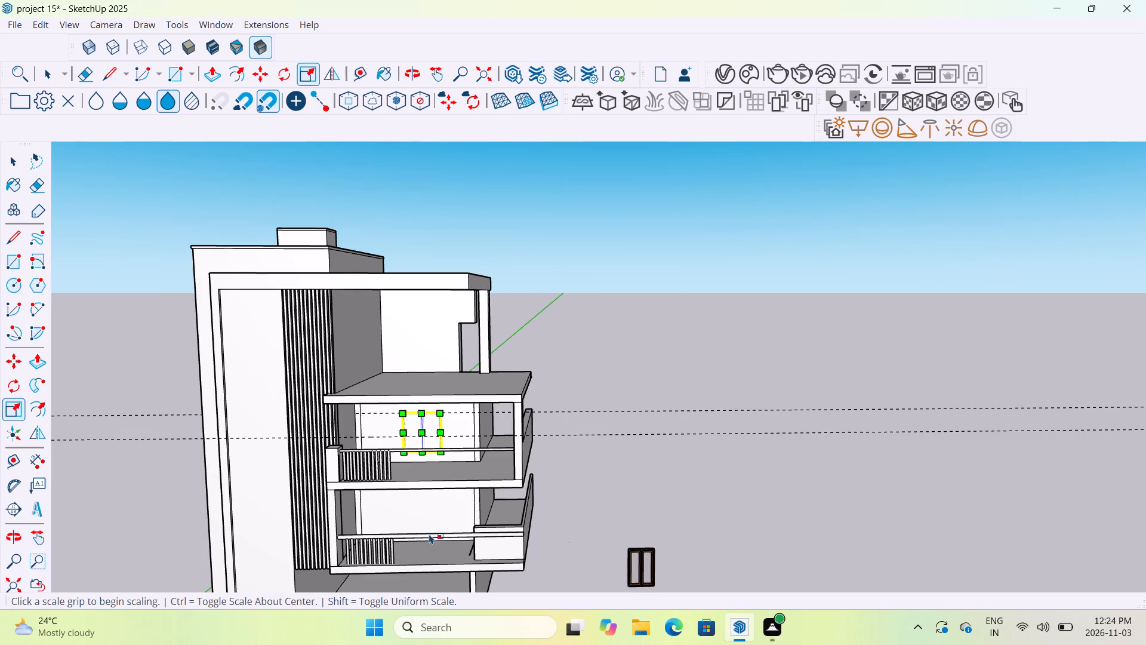
scroll(429, 534, "up", 5)
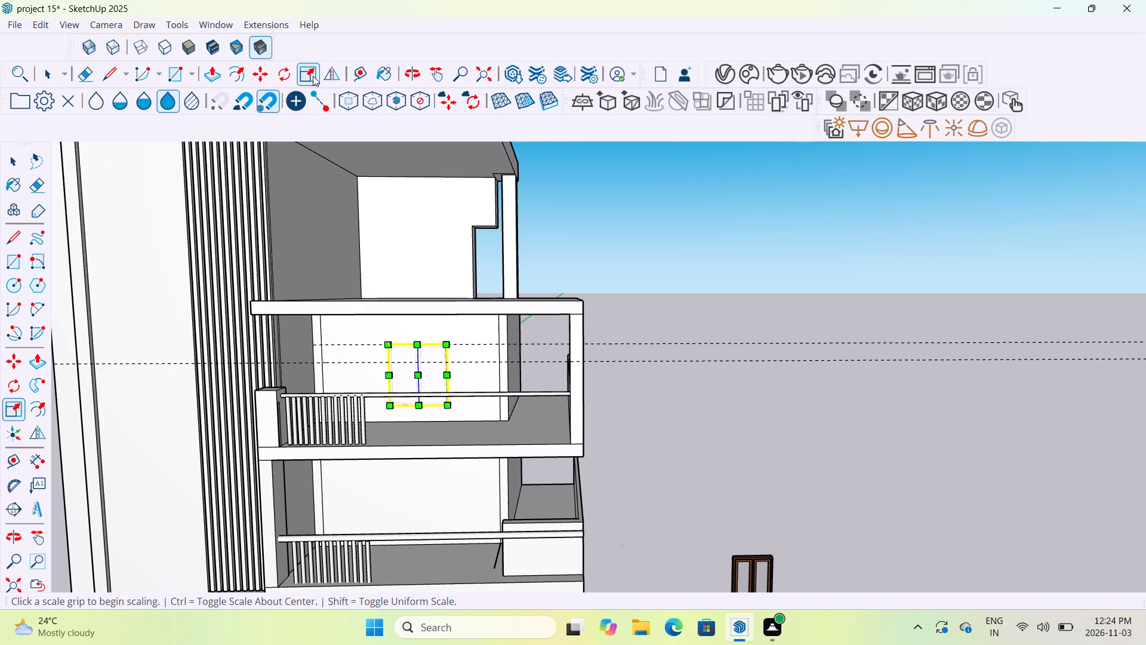
left_click(358, 71)
scroll(416, 529, "up", 7)
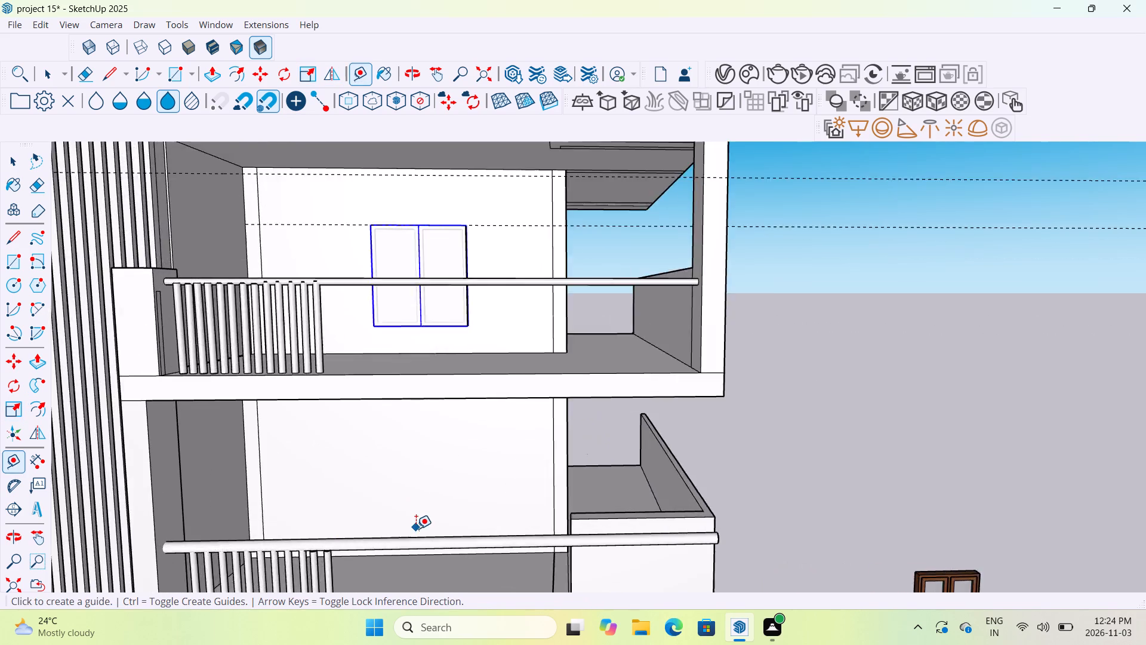
scroll(416, 529, "up", 5)
middle_click_drag(416, 529, 416, 569)
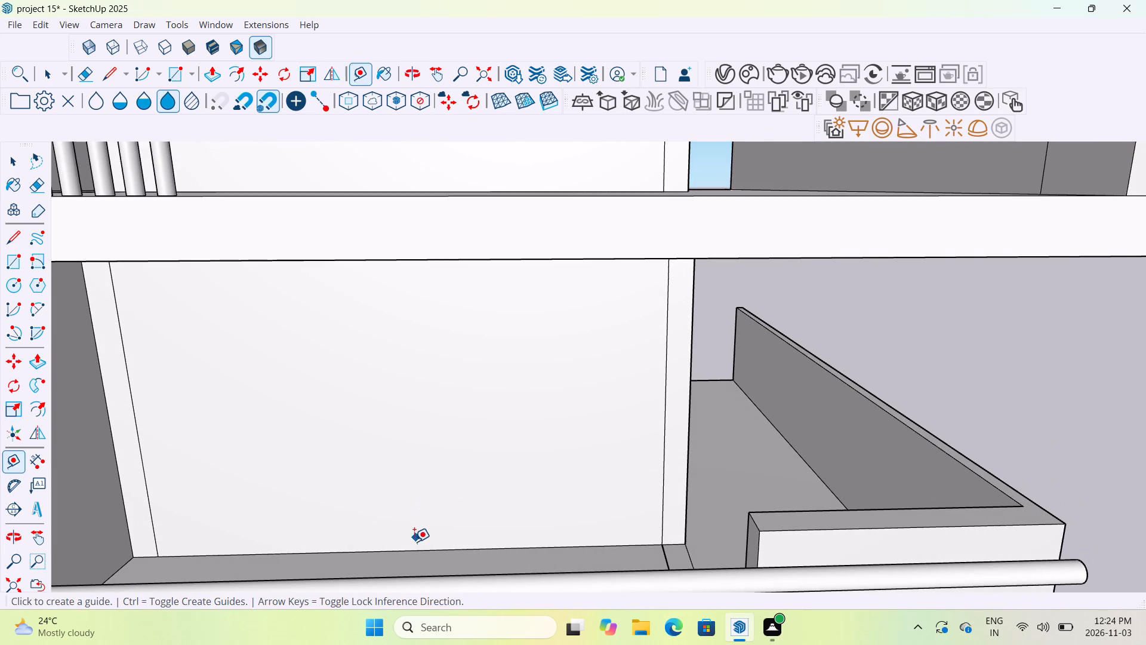
left_click(414, 547)
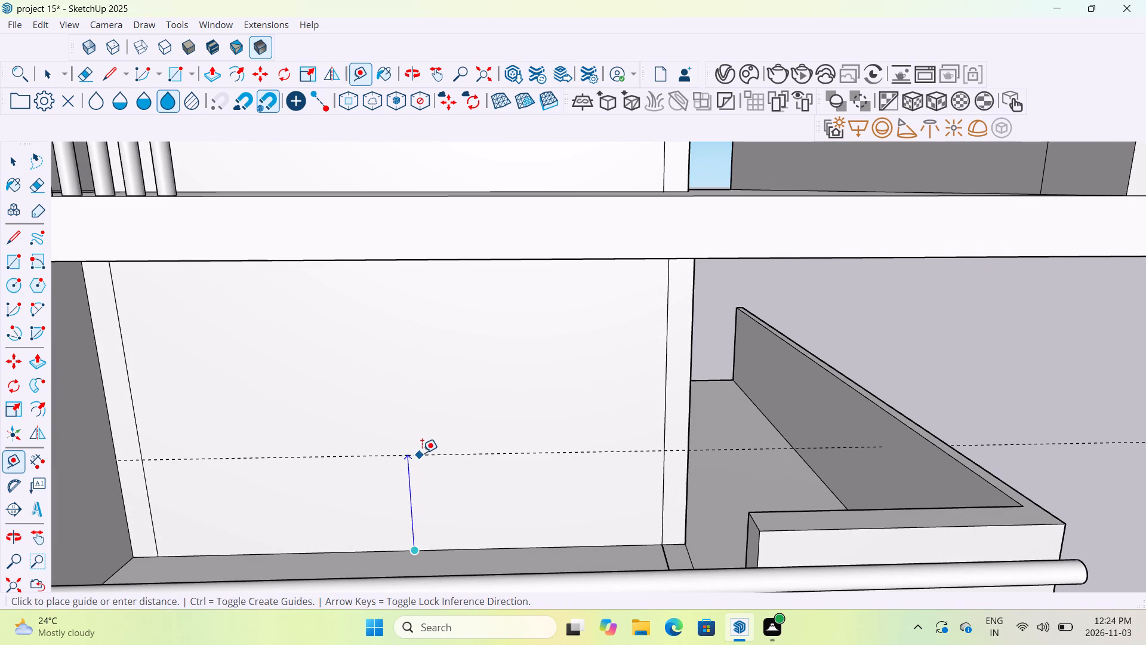
type("7'")
key("Return")
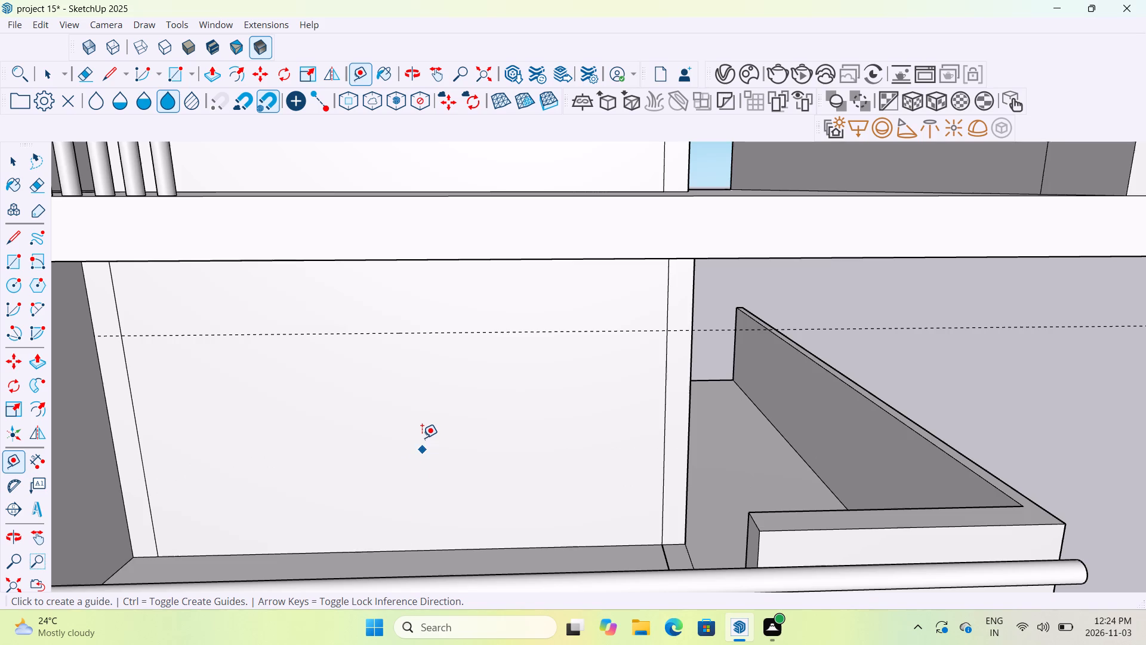
Copy the upper balcony's two-panel window from its bottom-left corner into the empty space beside the building.
scroll(422, 438, "down", 6)
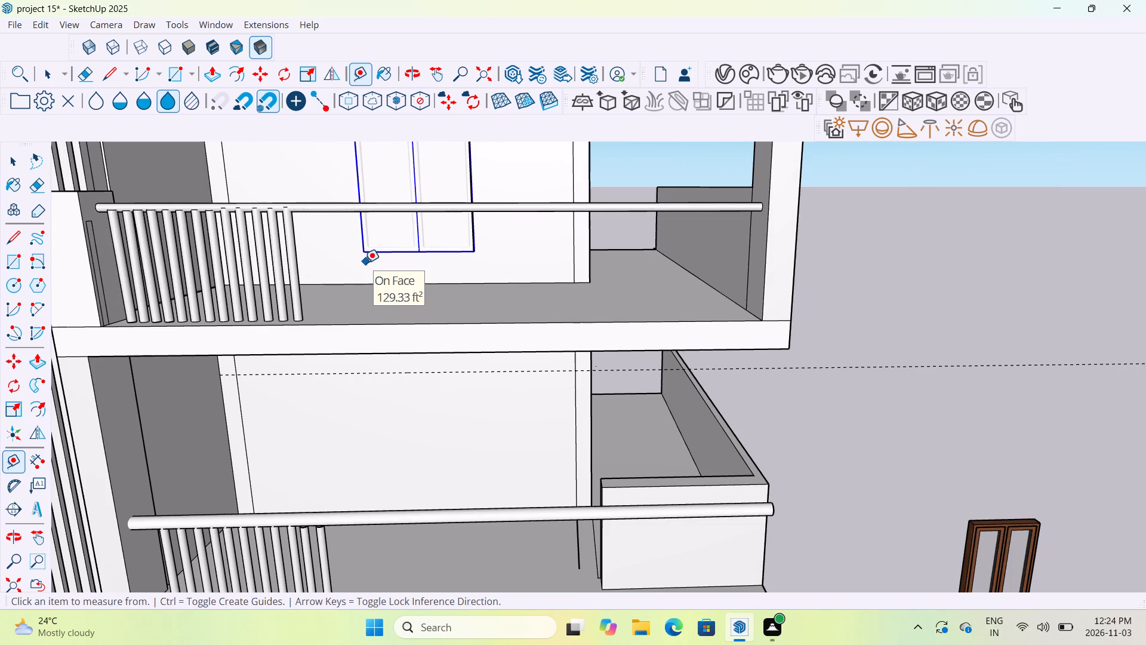
scroll(366, 263, "up", 3)
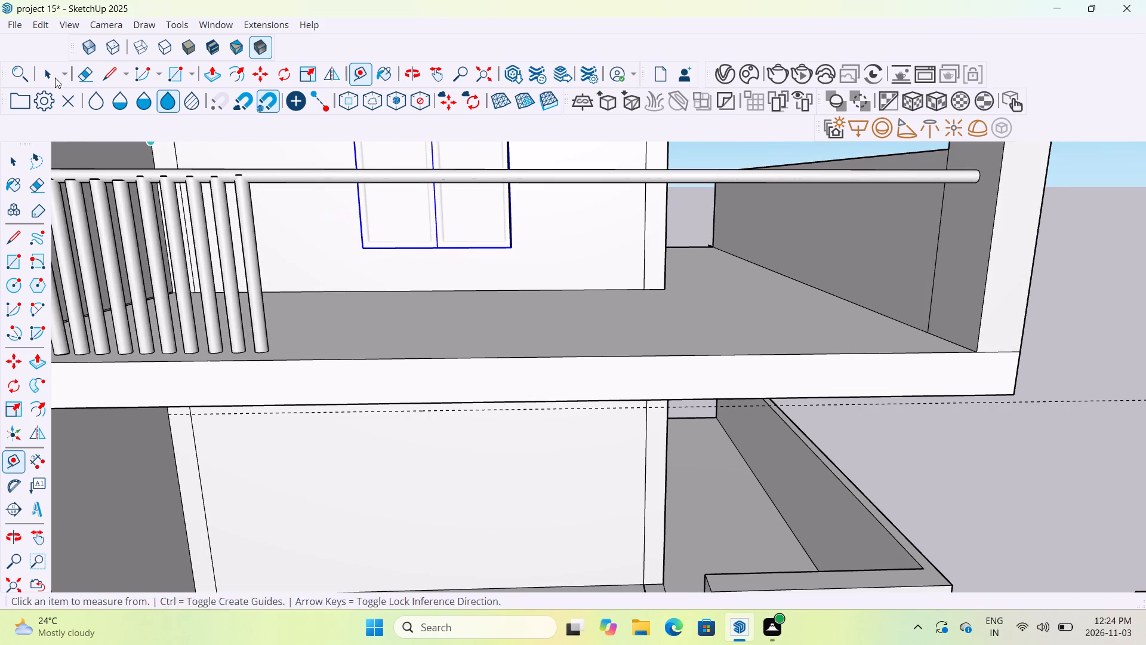
left_click(55, 78)
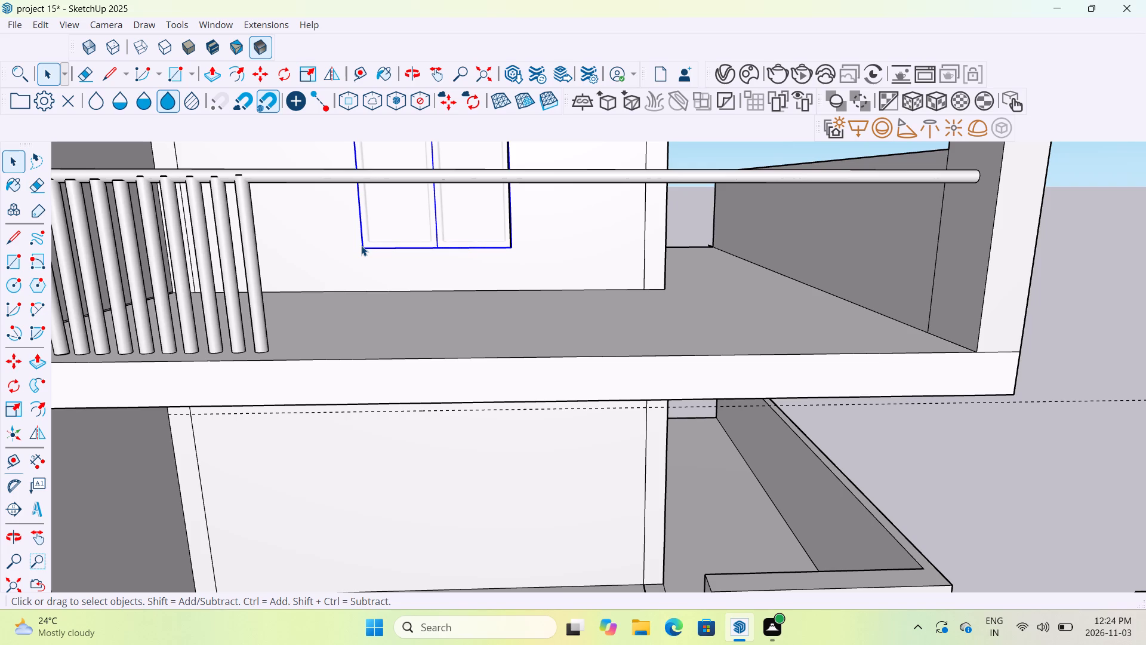
key("m")
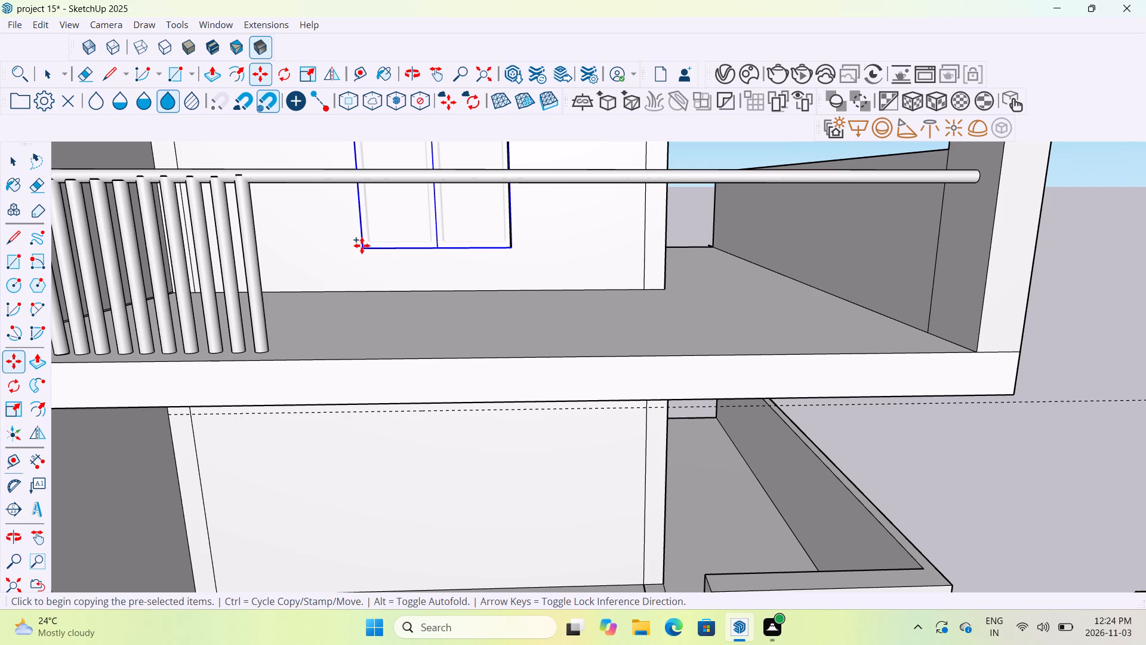
left_click(363, 247)
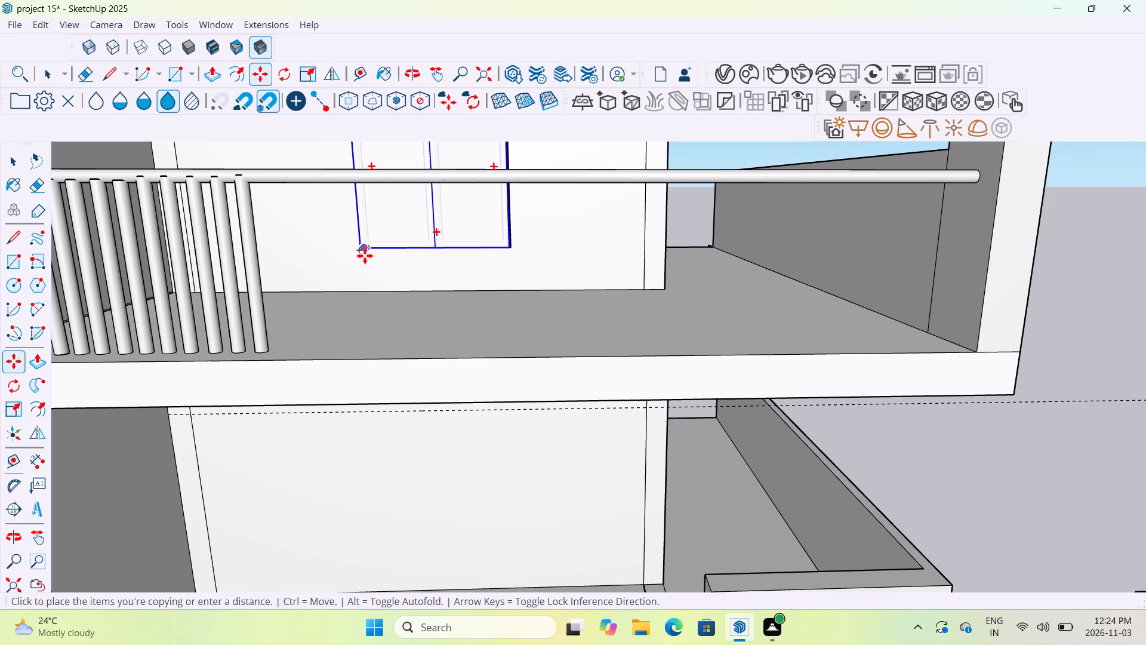
scroll(354, 374, "down", 2)
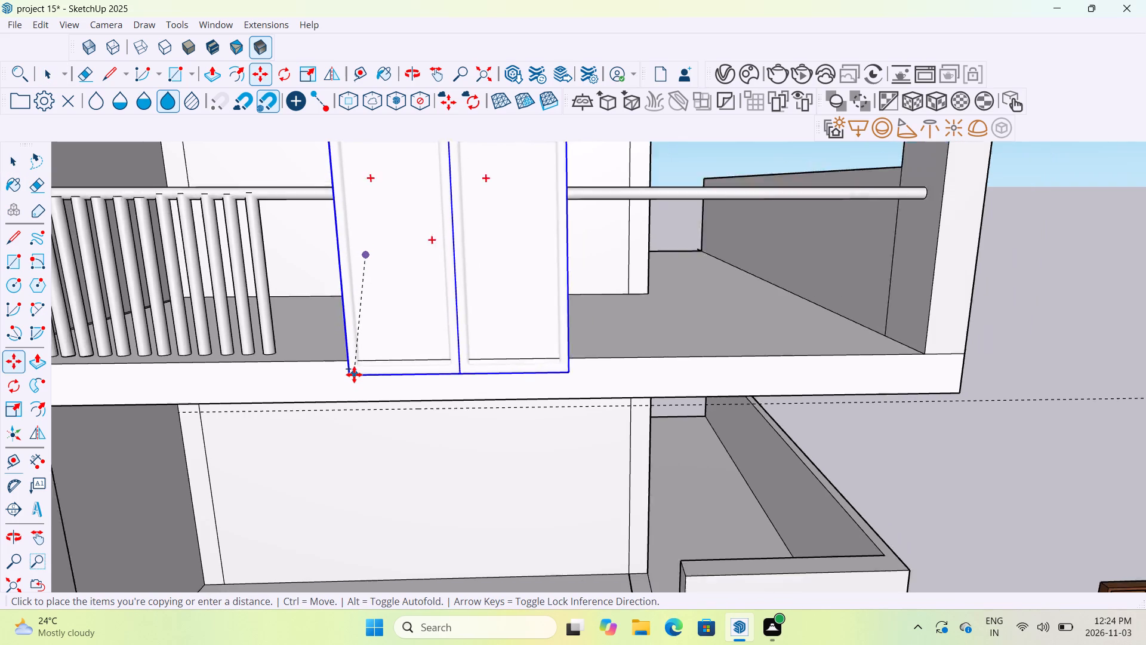
scroll(354, 374, "down", 3)
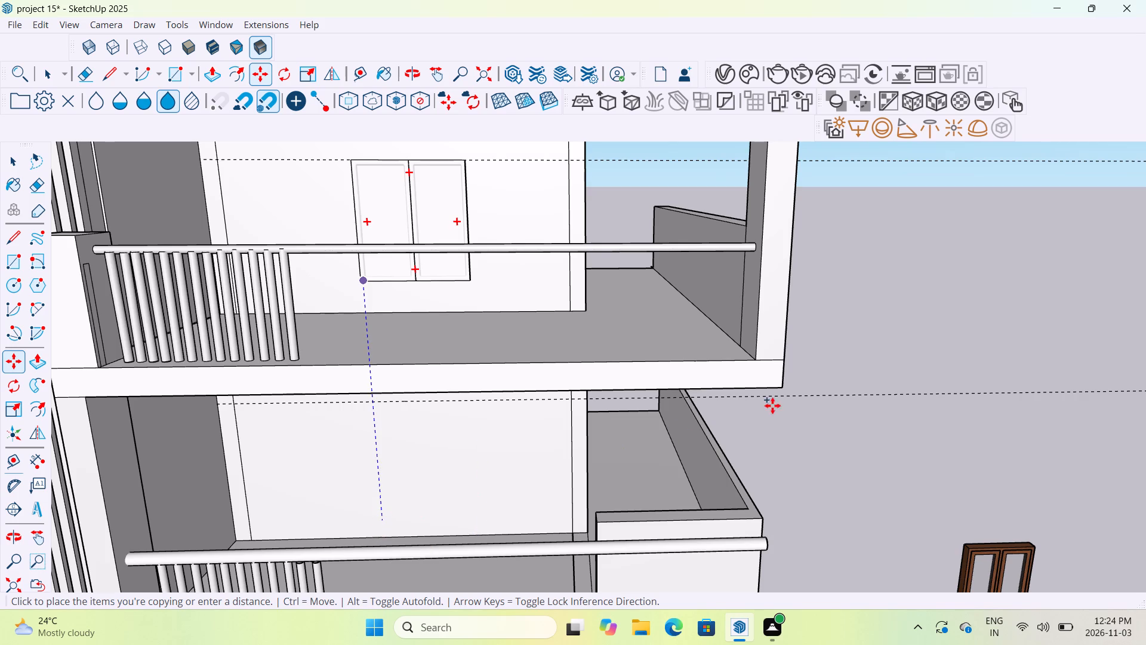
left_click(858, 456)
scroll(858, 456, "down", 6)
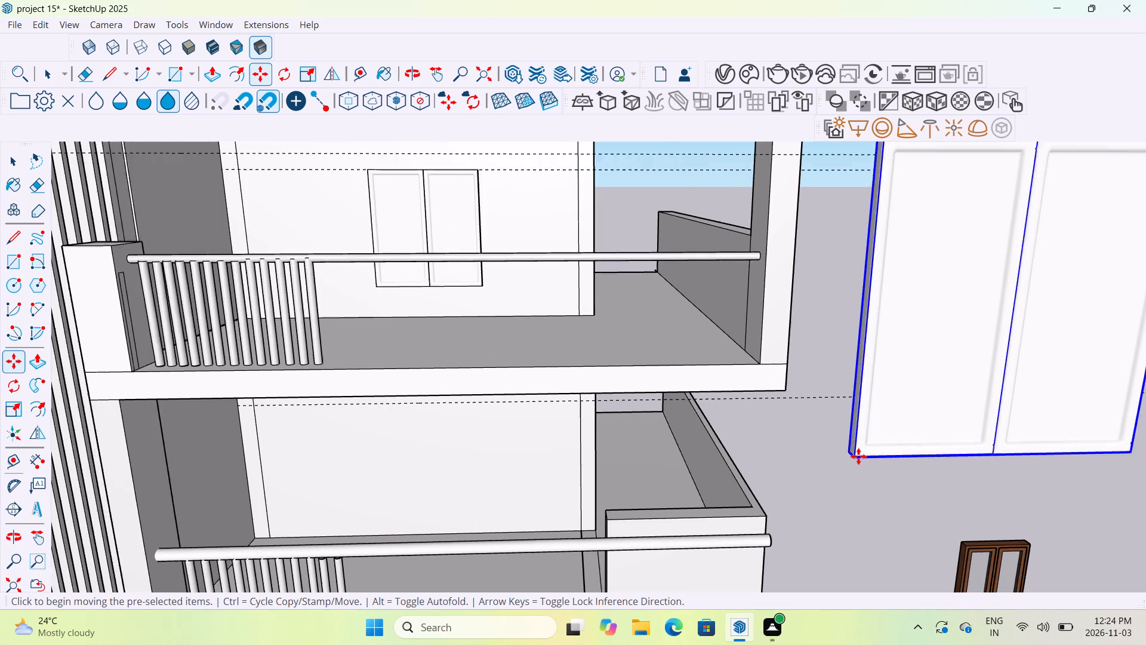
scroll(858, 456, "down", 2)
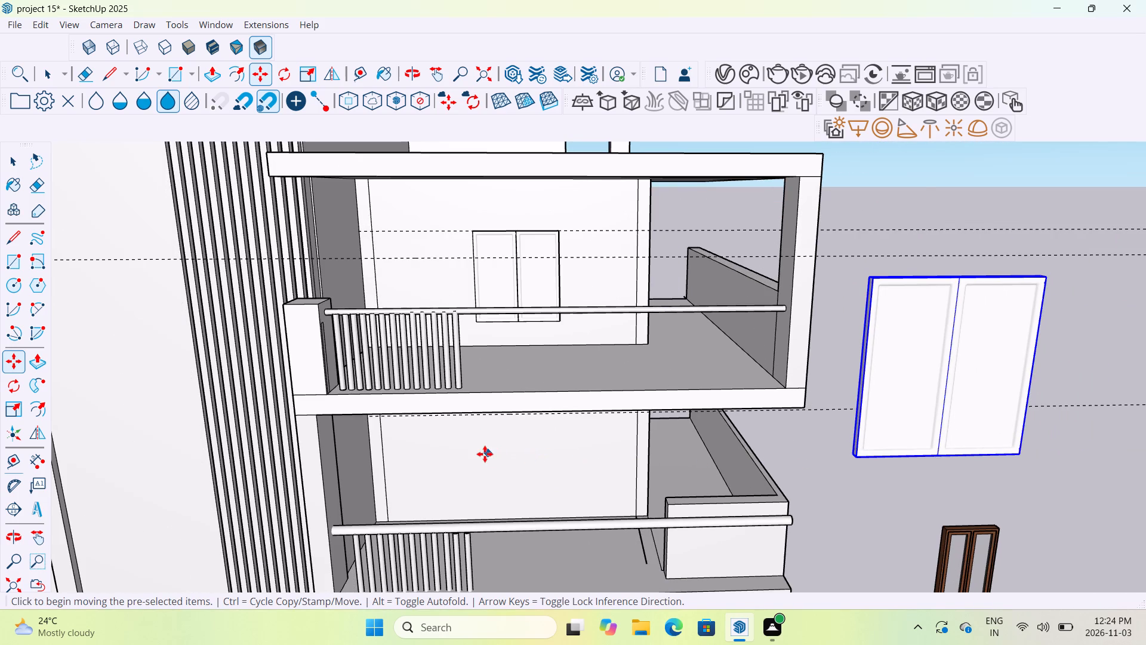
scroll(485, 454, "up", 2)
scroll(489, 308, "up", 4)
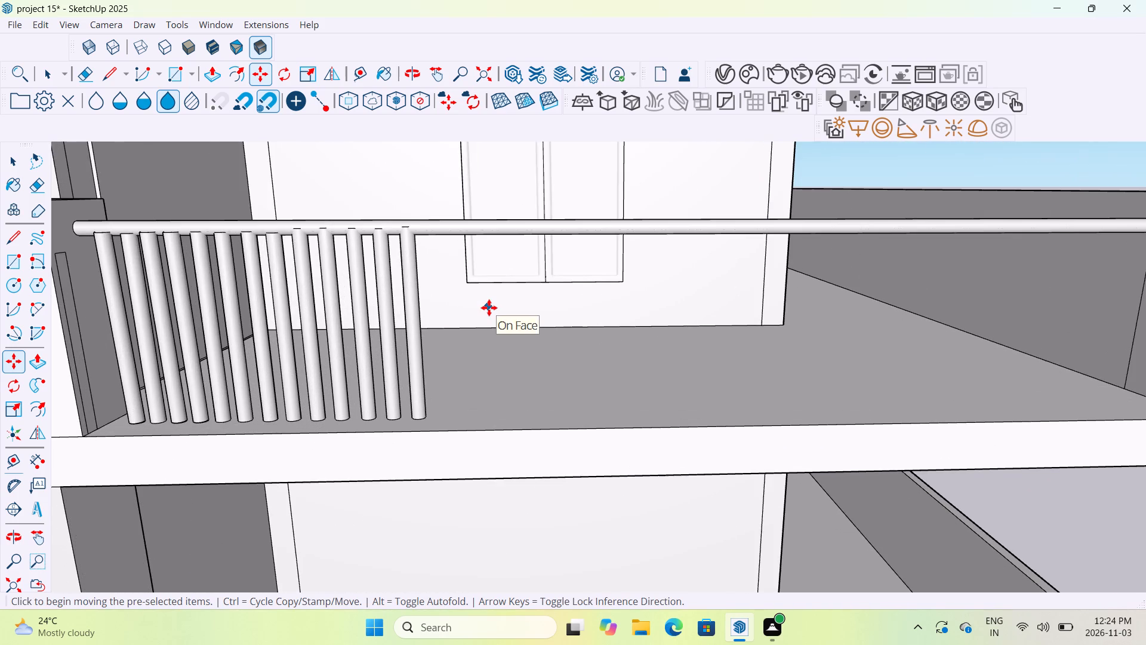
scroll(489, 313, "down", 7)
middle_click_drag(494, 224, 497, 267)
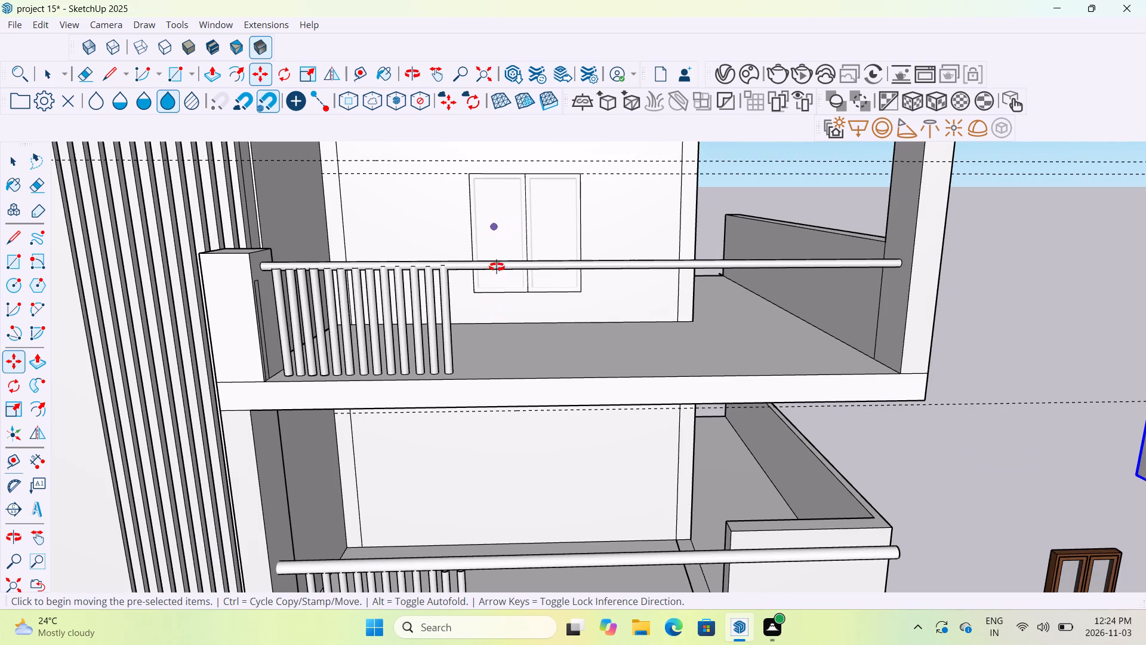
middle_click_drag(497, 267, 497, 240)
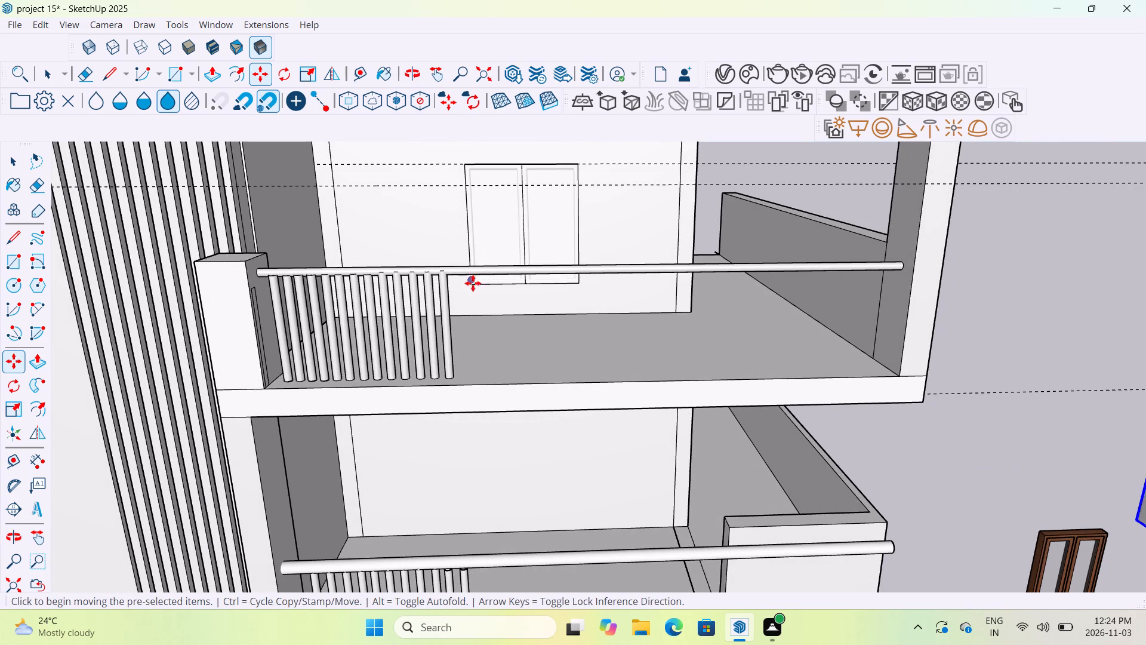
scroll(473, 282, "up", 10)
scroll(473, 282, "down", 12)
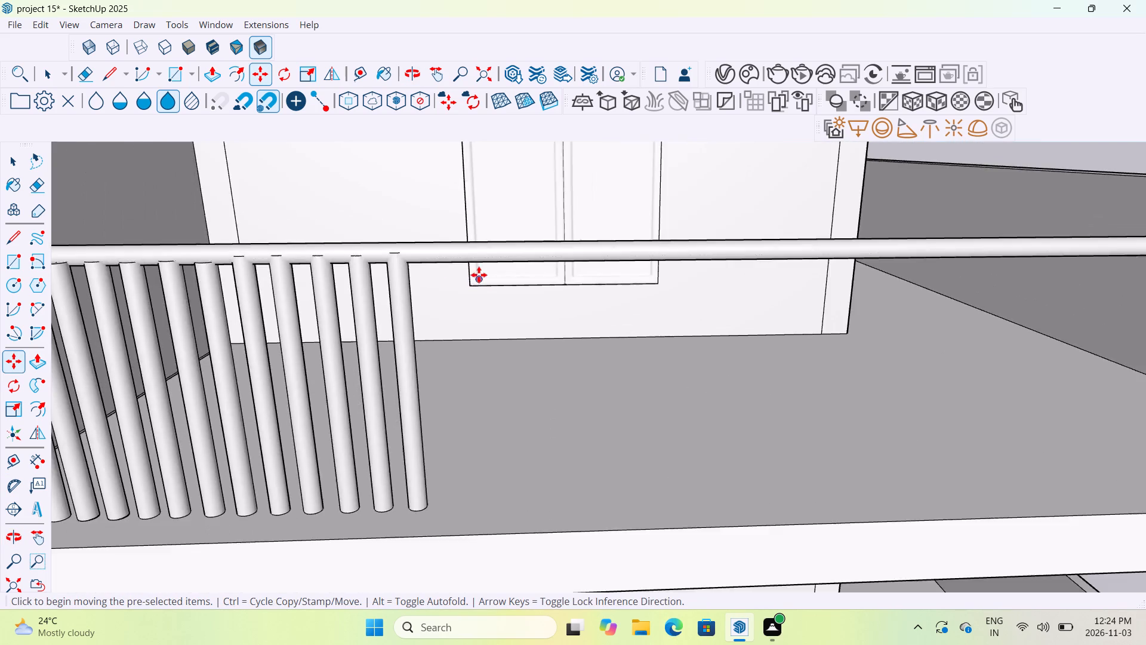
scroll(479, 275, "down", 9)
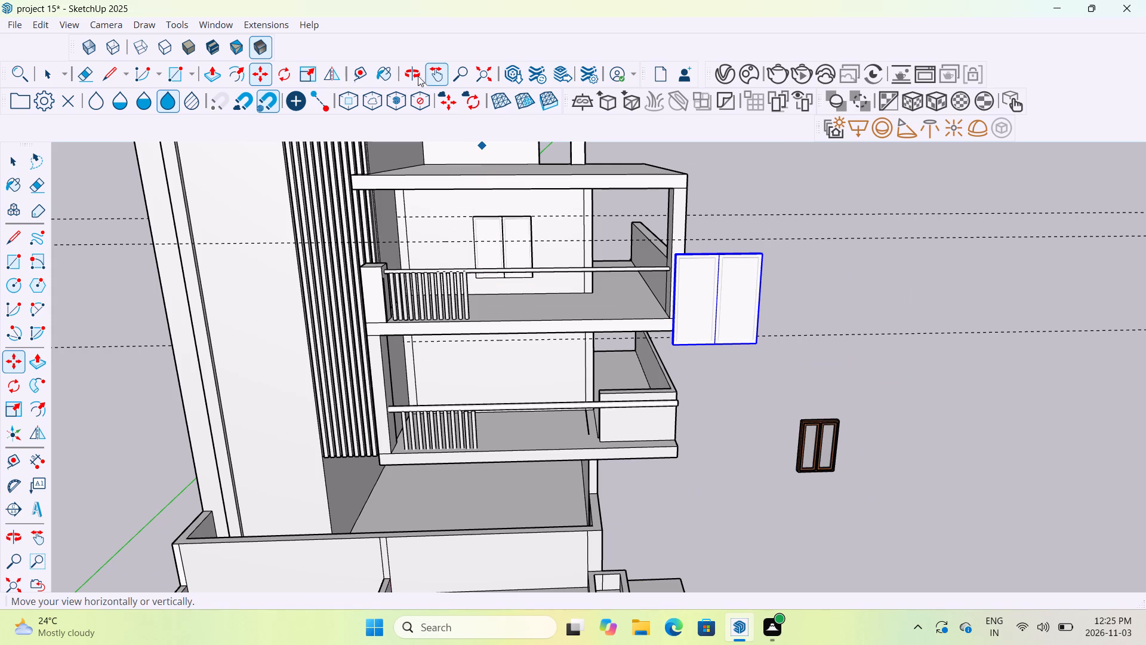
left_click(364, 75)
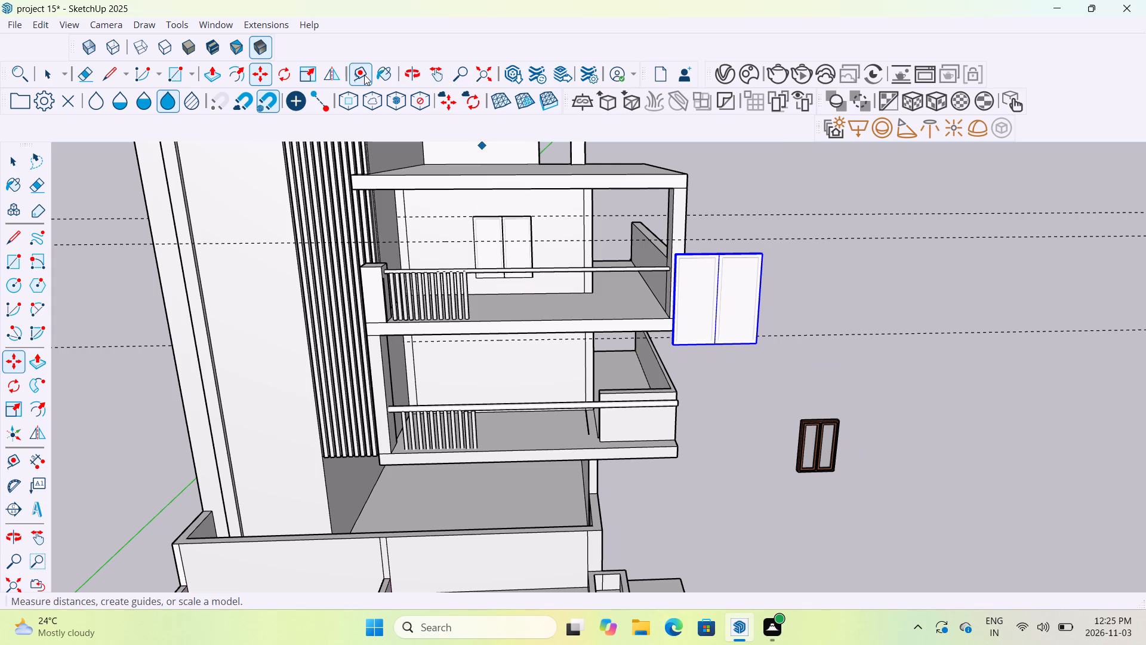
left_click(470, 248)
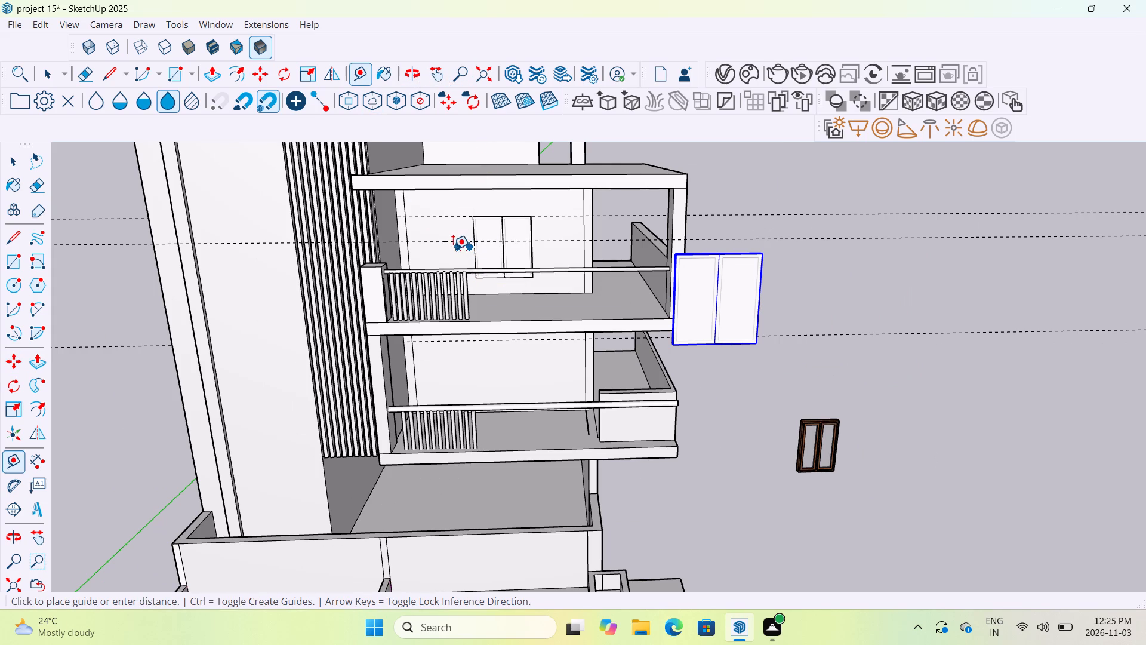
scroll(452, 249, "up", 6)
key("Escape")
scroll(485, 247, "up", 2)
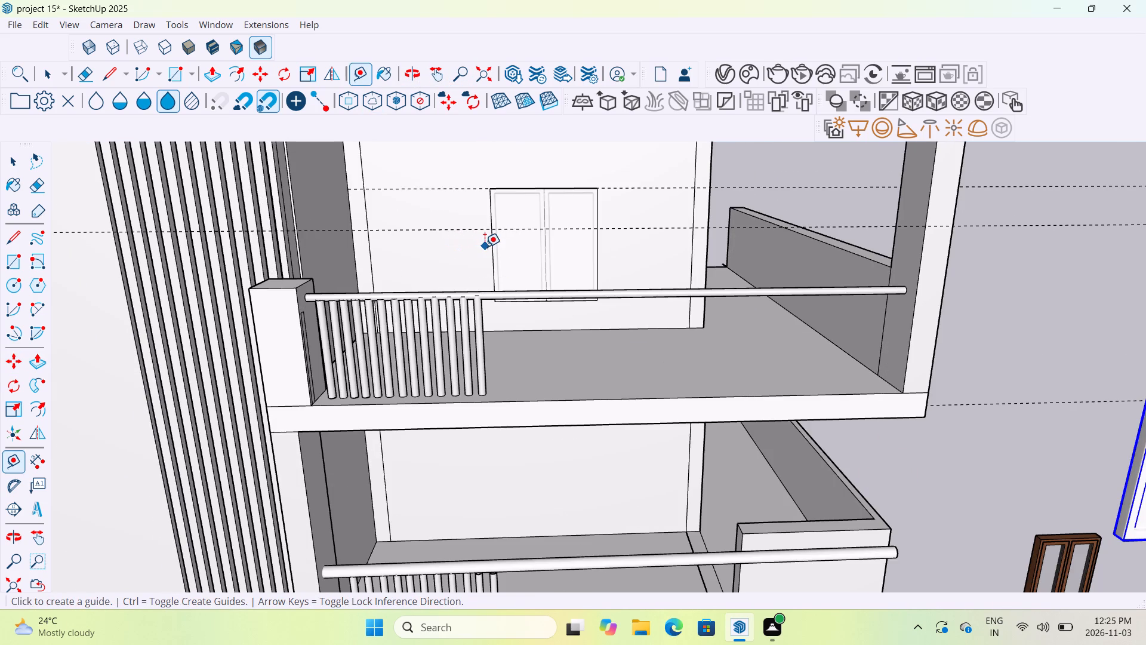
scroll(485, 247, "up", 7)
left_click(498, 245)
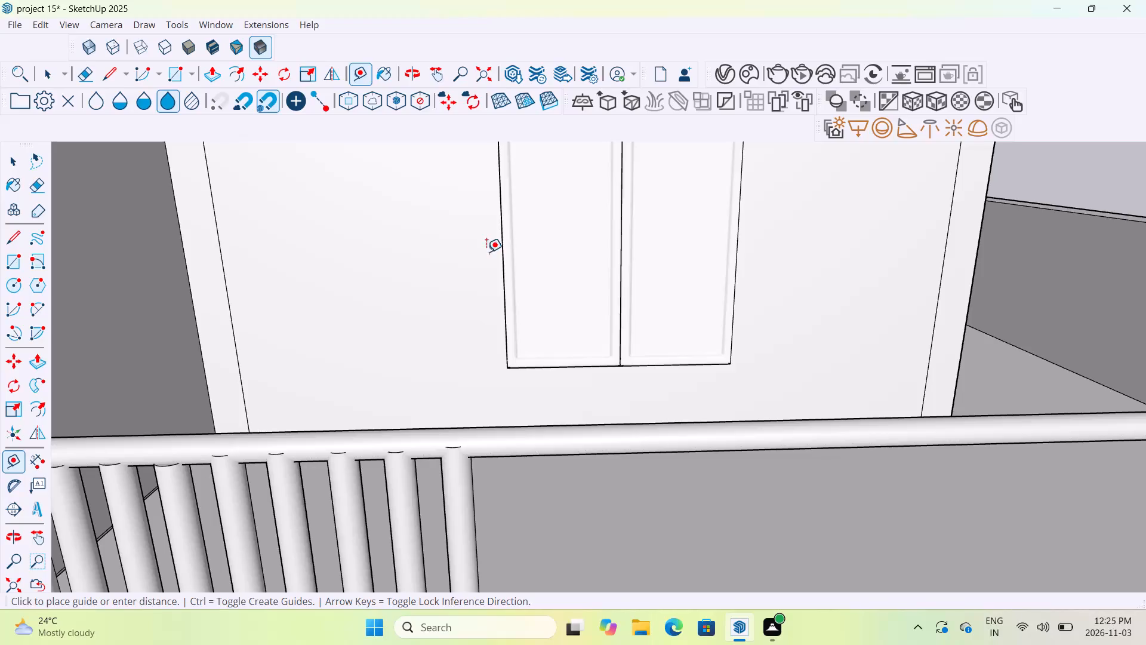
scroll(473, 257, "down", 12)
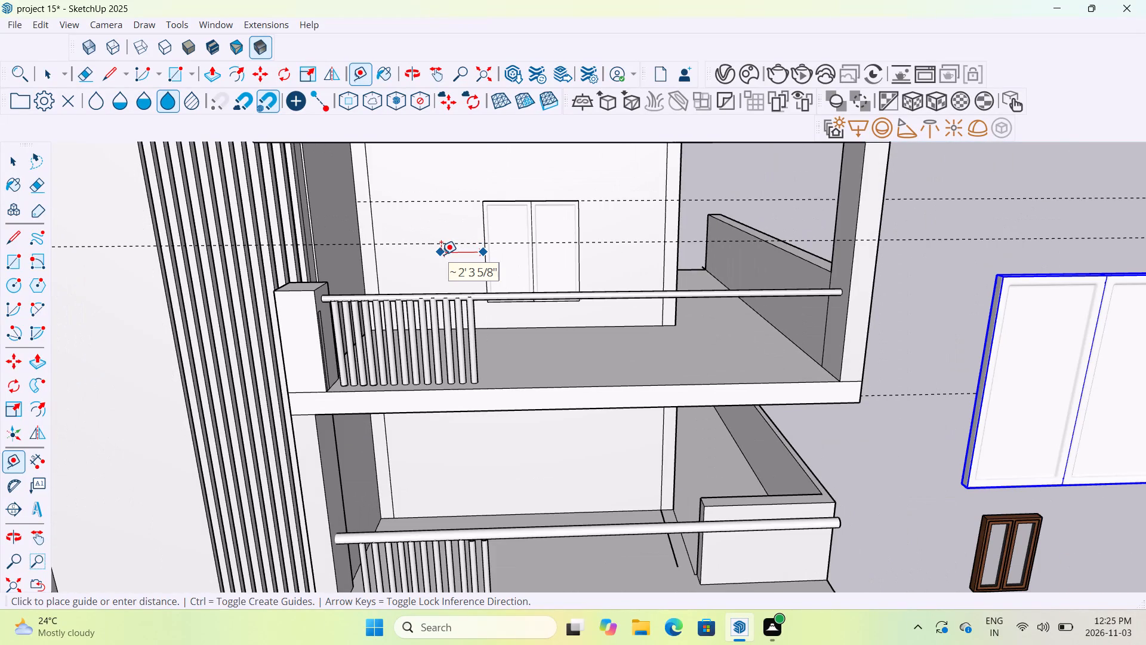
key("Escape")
Place a vertical guide from the upper balcony window's left edge, aligned with that edge of the window.
scroll(479, 235, "up", 19)
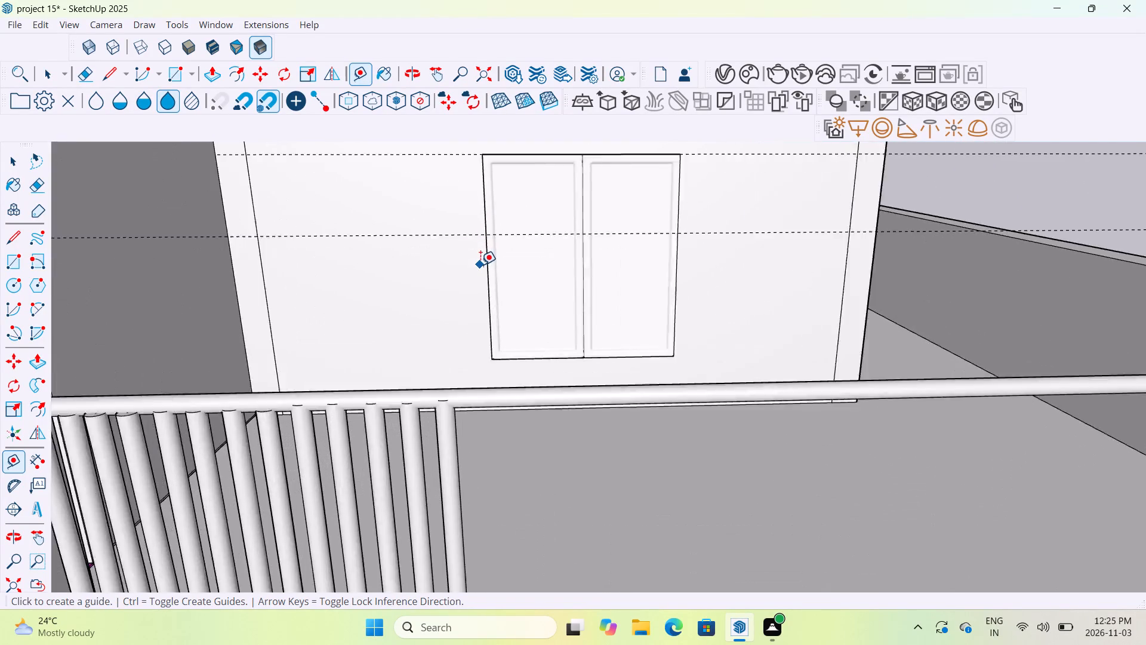
scroll(480, 265, "up", 10)
left_click(501, 275)
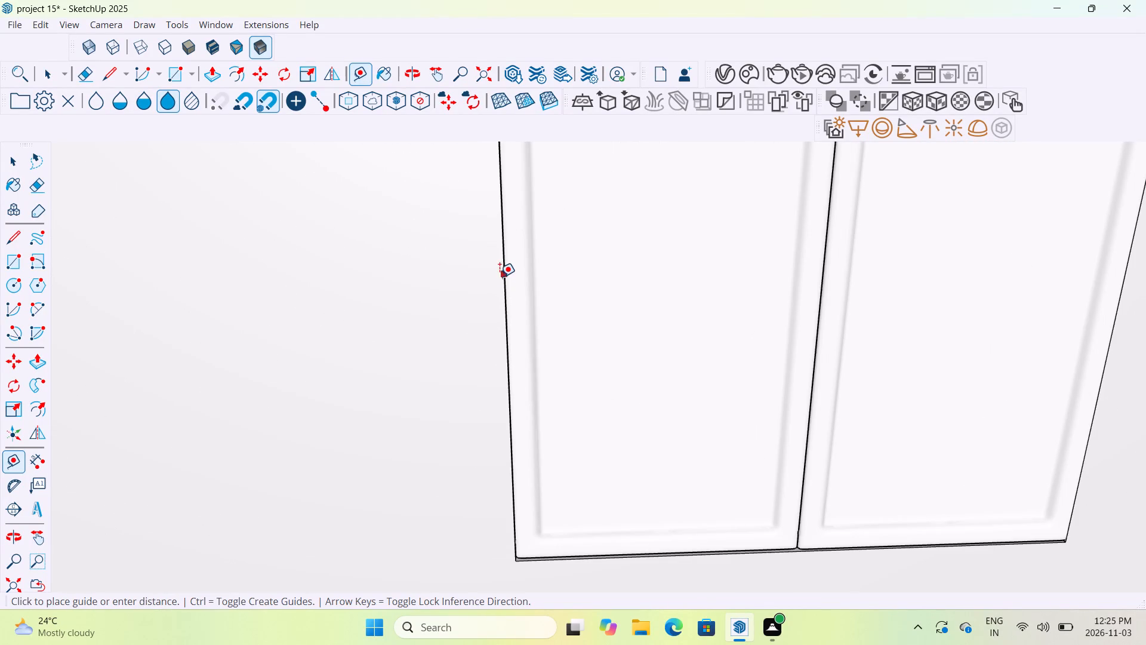
scroll(458, 299, "down", 20)
scroll(458, 299, "down", 3)
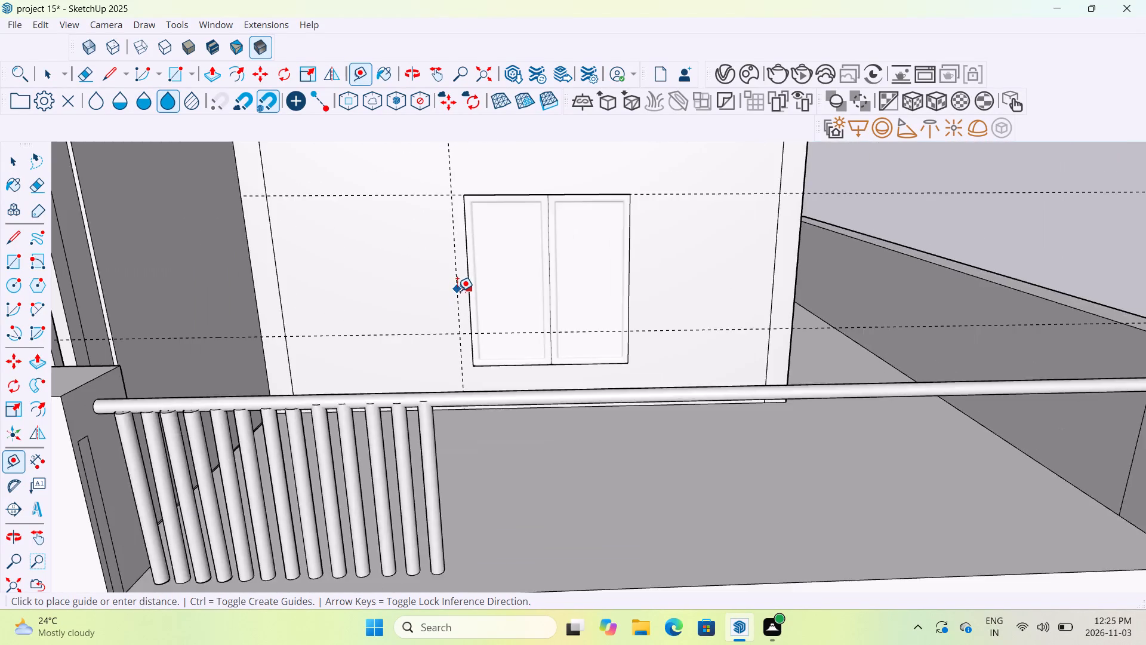
scroll(457, 291, "down", 3)
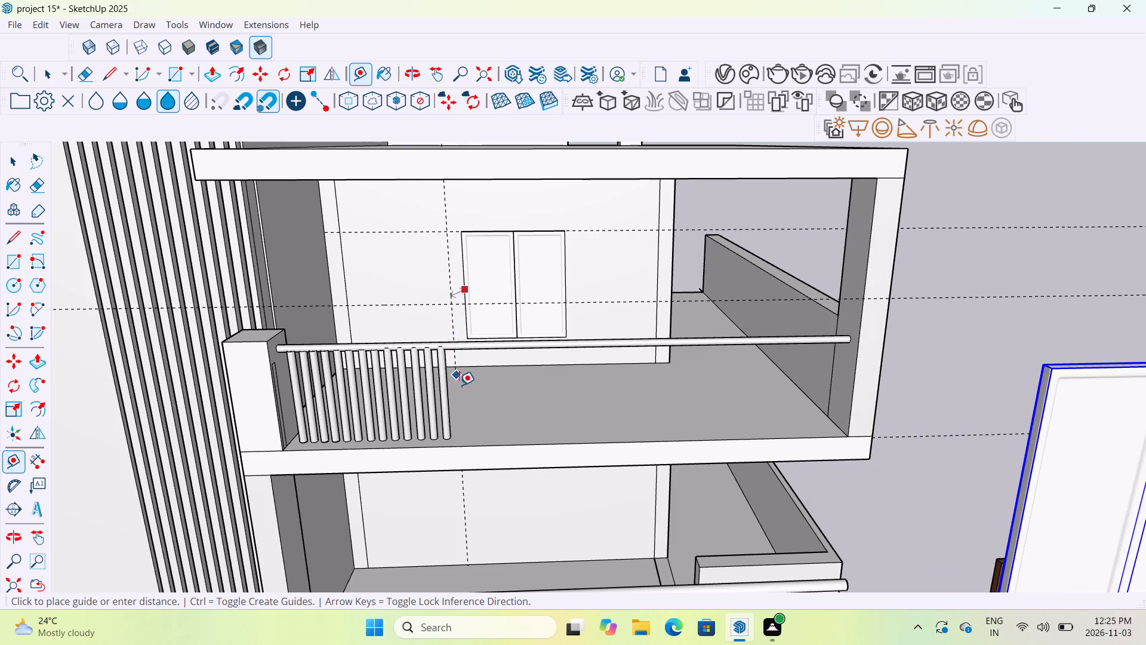
middle_click_drag(458, 378, 449, 318)
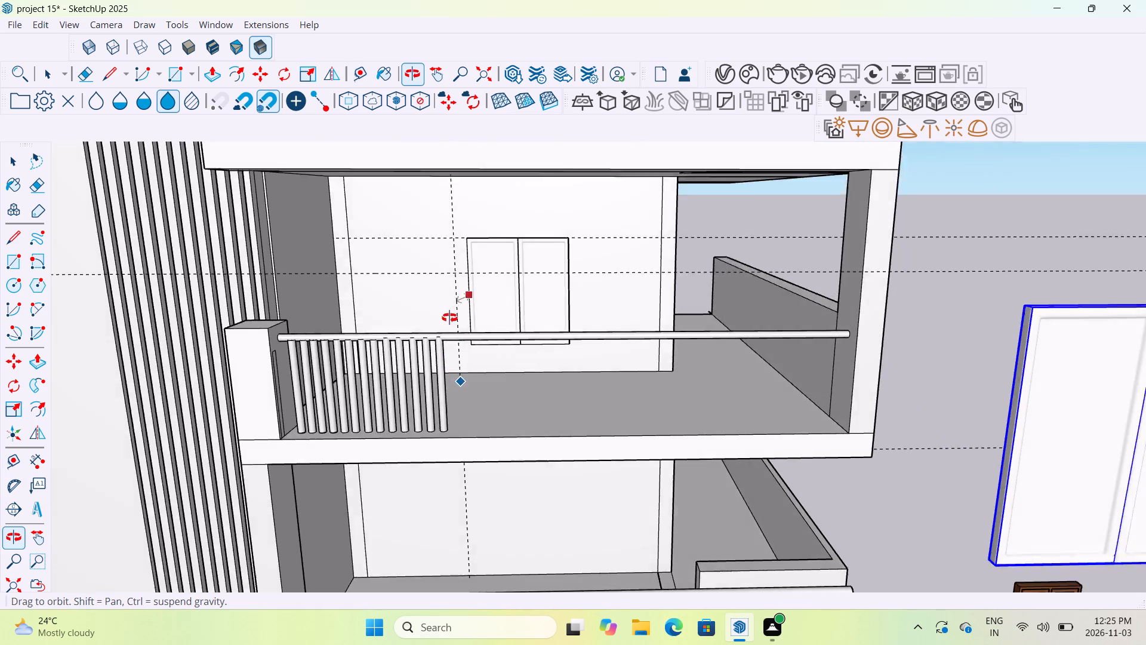
middle_click_drag(449, 318, 464, 273)
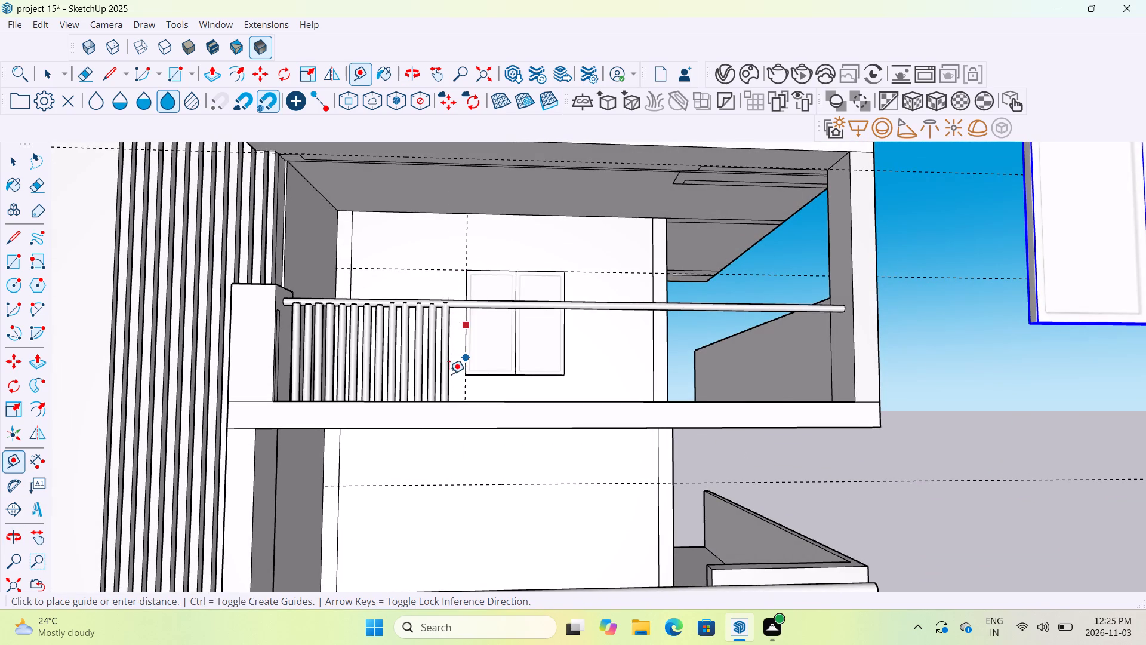
left_click(462, 370)
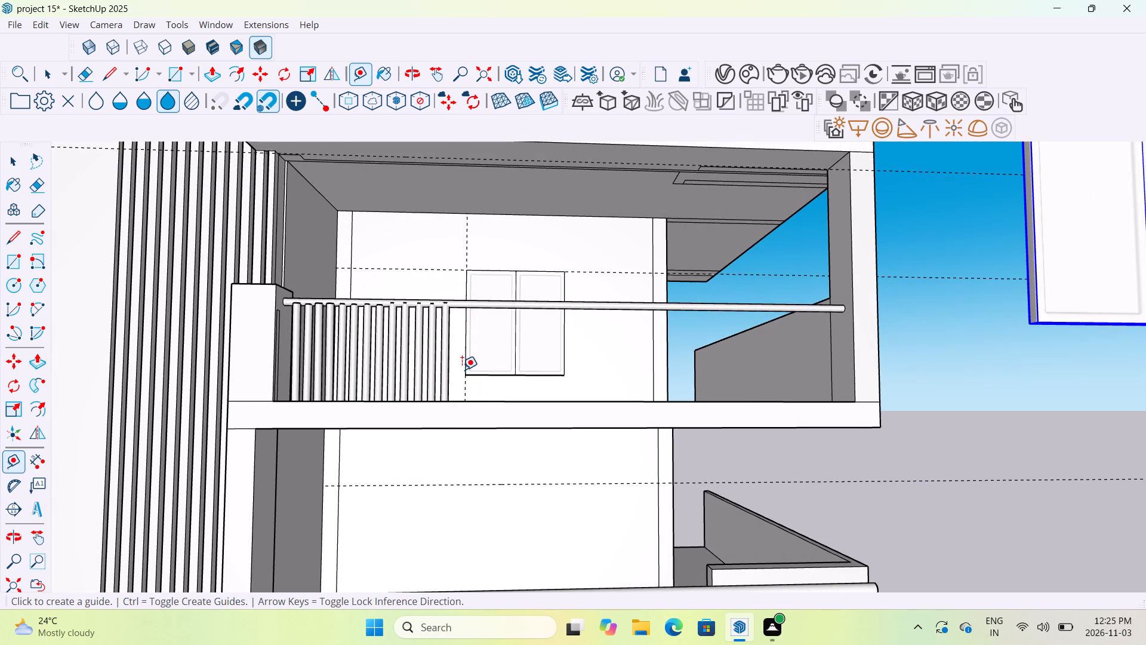
Place a vertical guide on the lower balcony's recessed wall, in line with the upper window's left-edge guide and crossing the horizontal guide.
left_click(461, 386)
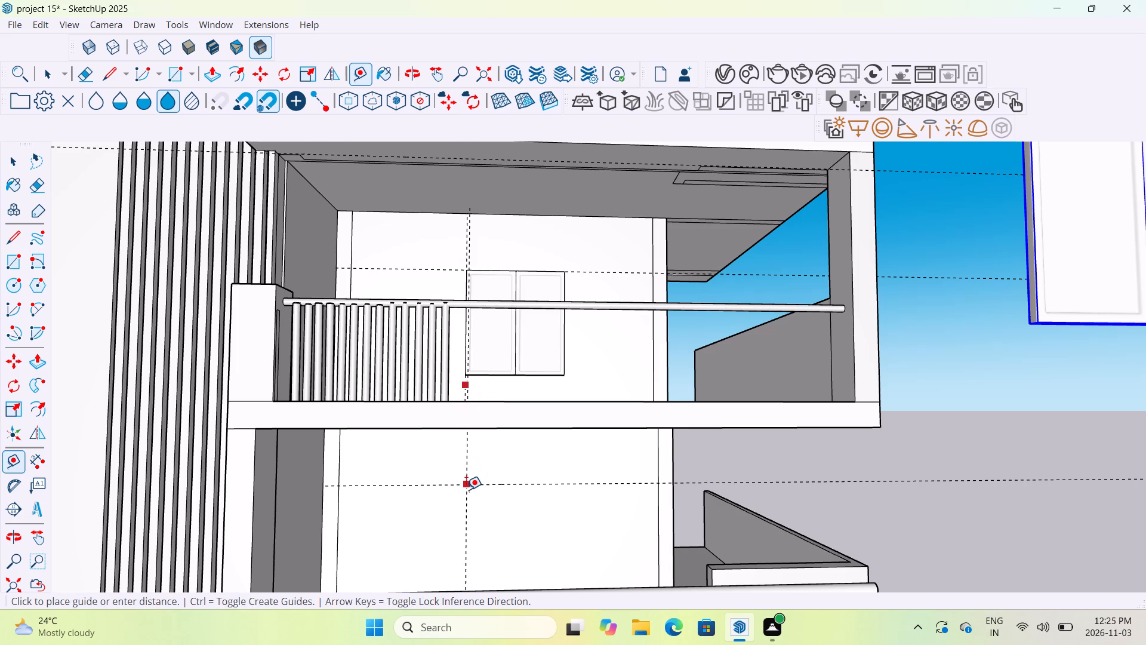
scroll(466, 490, "up", 10)
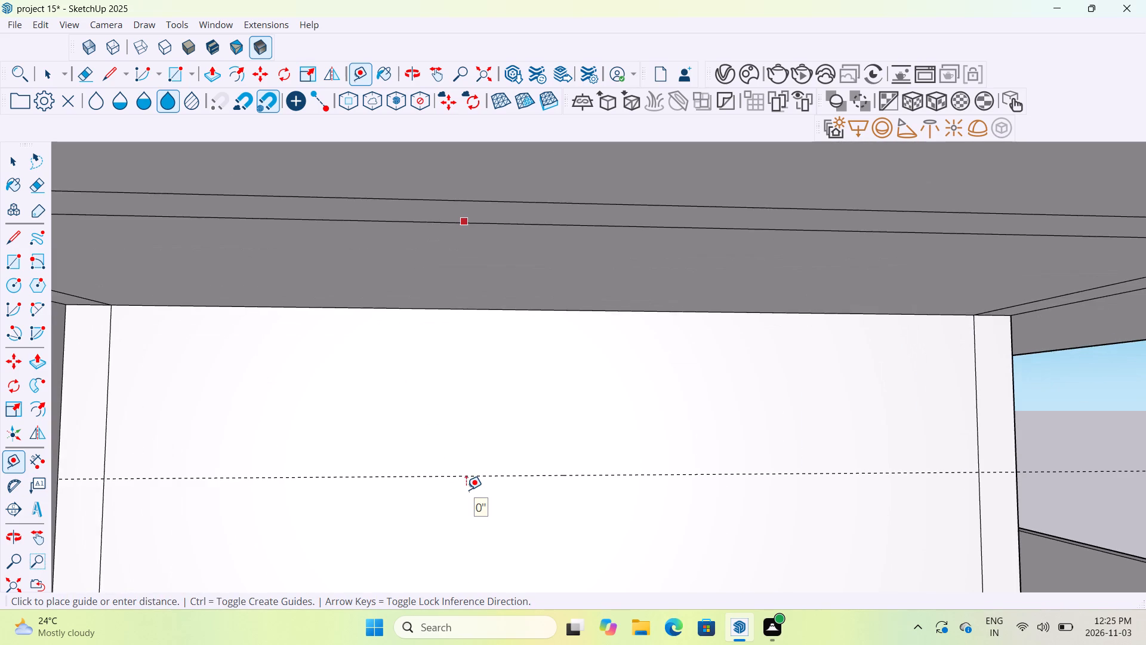
scroll(466, 490, "up", 9)
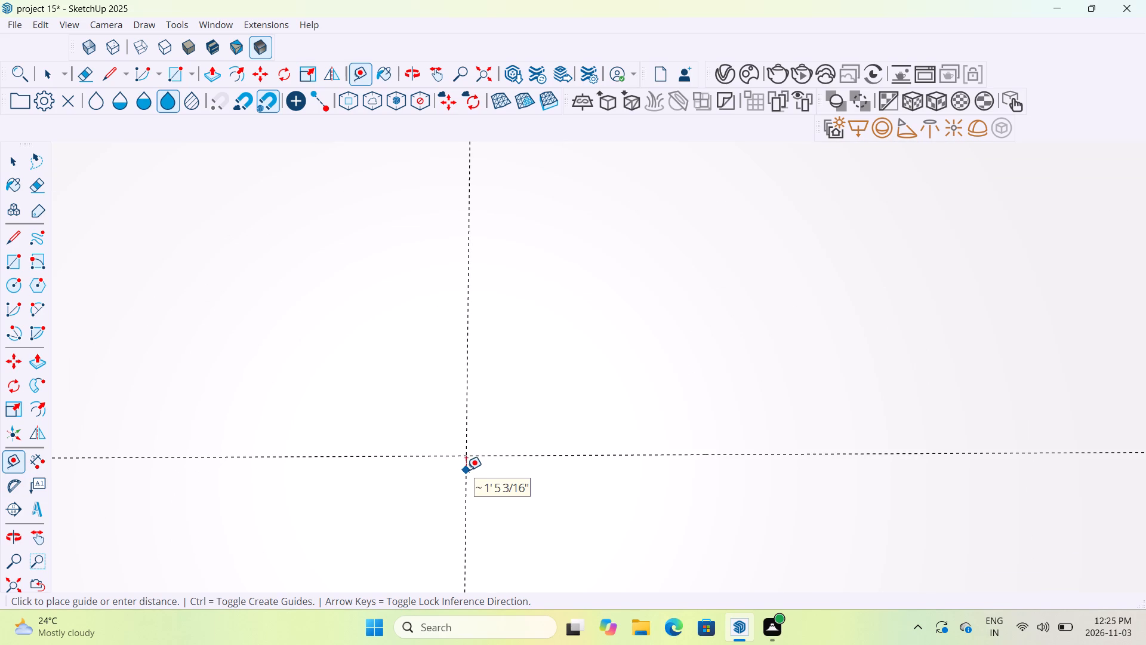
scroll(466, 470, "down", 1)
left_click(466, 470)
Draw a window-sized rectangle on the lower balcony's wall, from the guides' intersection down and right to a point just above the railing.
scroll(466, 470, "down", 12)
scroll(466, 470, "up", 1)
scroll(466, 470, "down", 5)
scroll(466, 470, "up", 1)
scroll(466, 470, "down", 4)
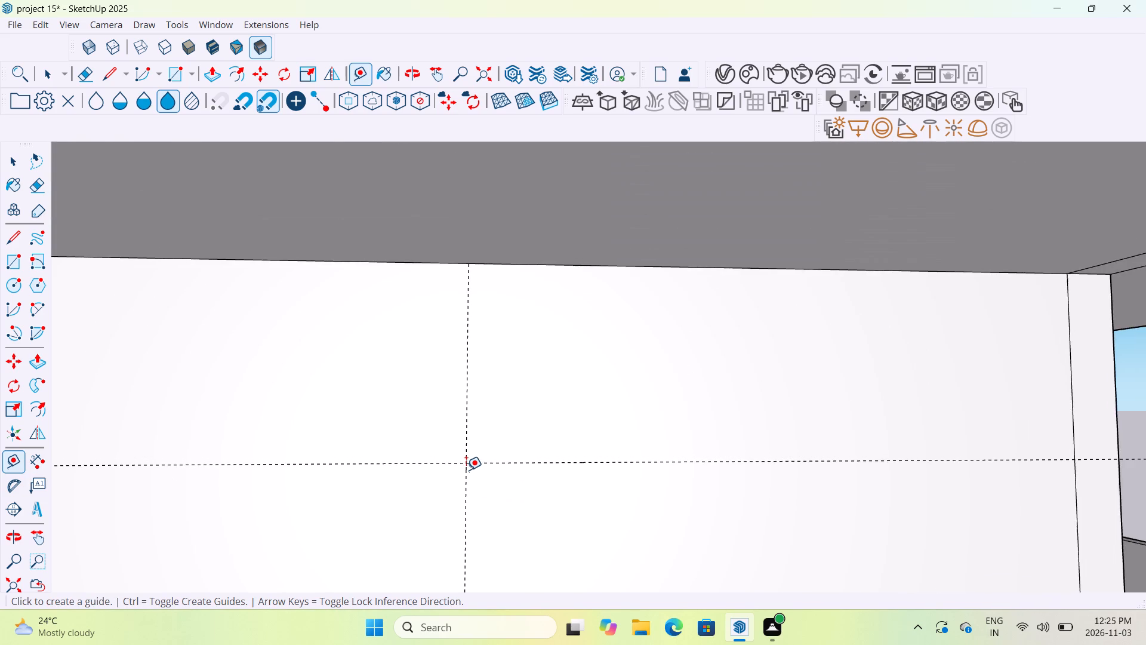
scroll(466, 470, "down", 17)
middle_click_drag(473, 449, 474, 507)
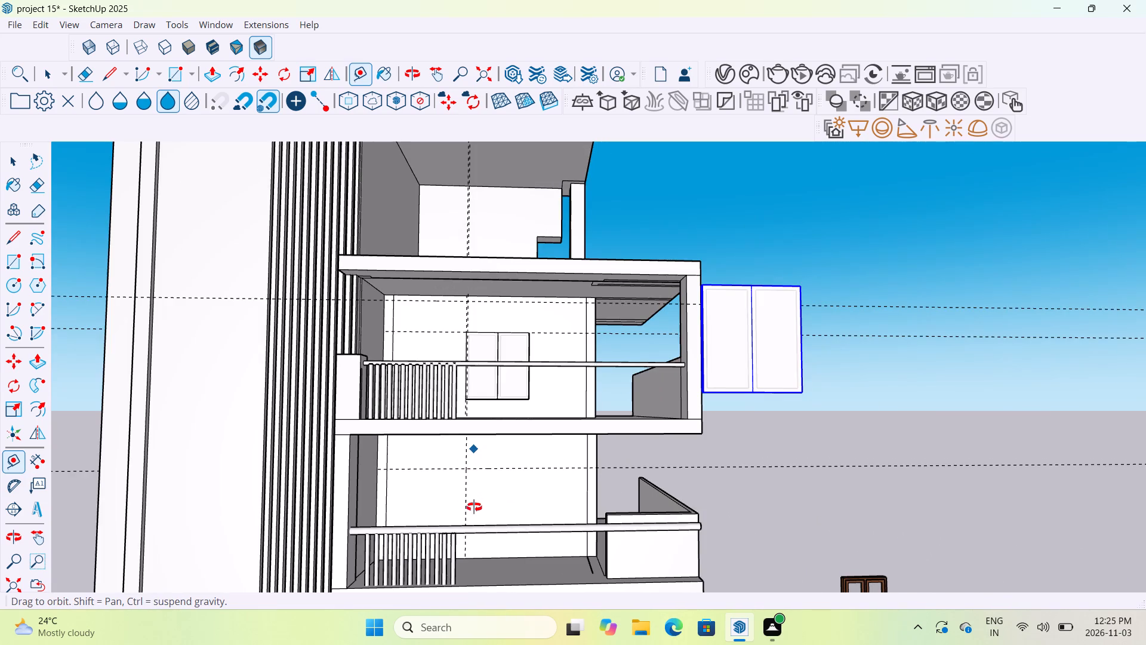
middle_click_drag(474, 507, 473, 502)
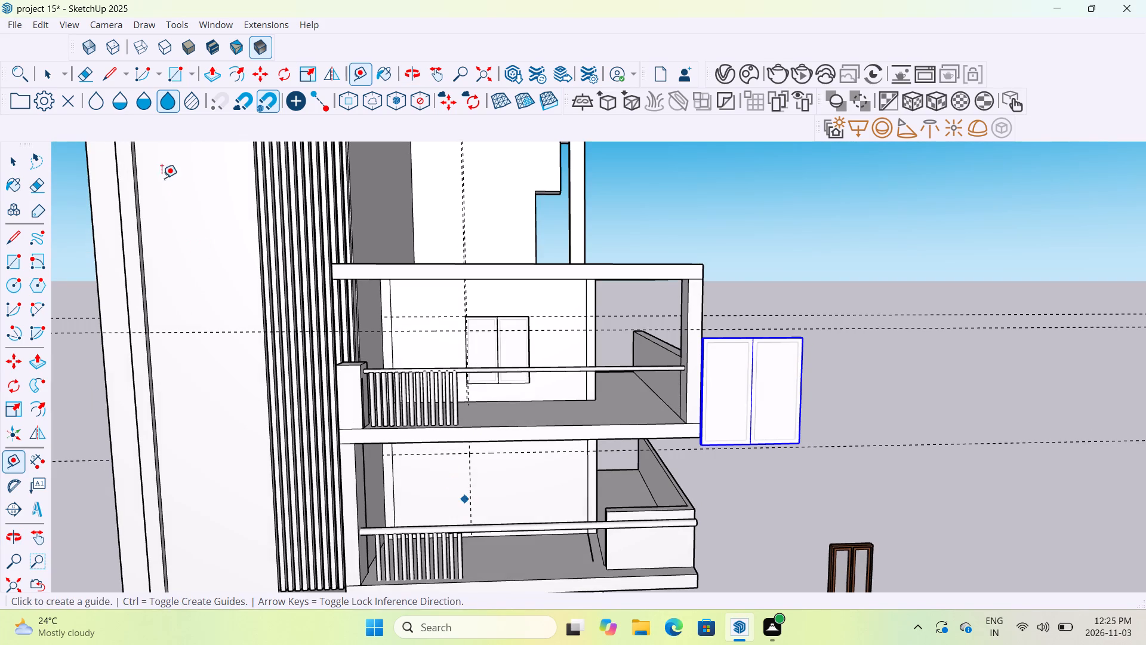
left_click(182, 76)
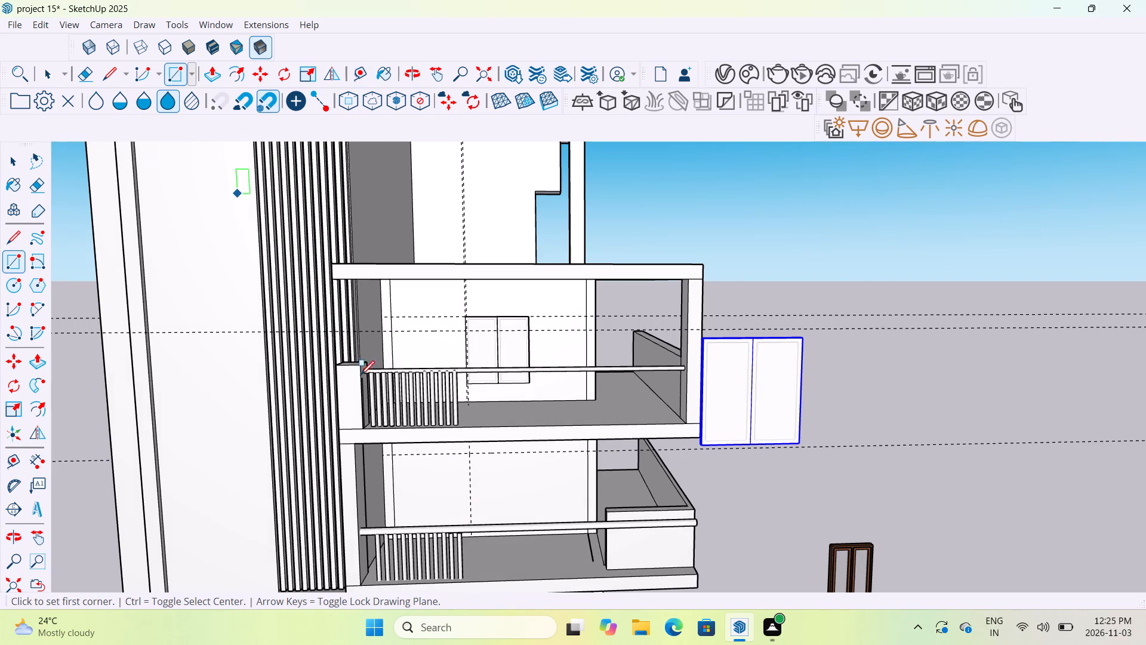
left_click(468, 456)
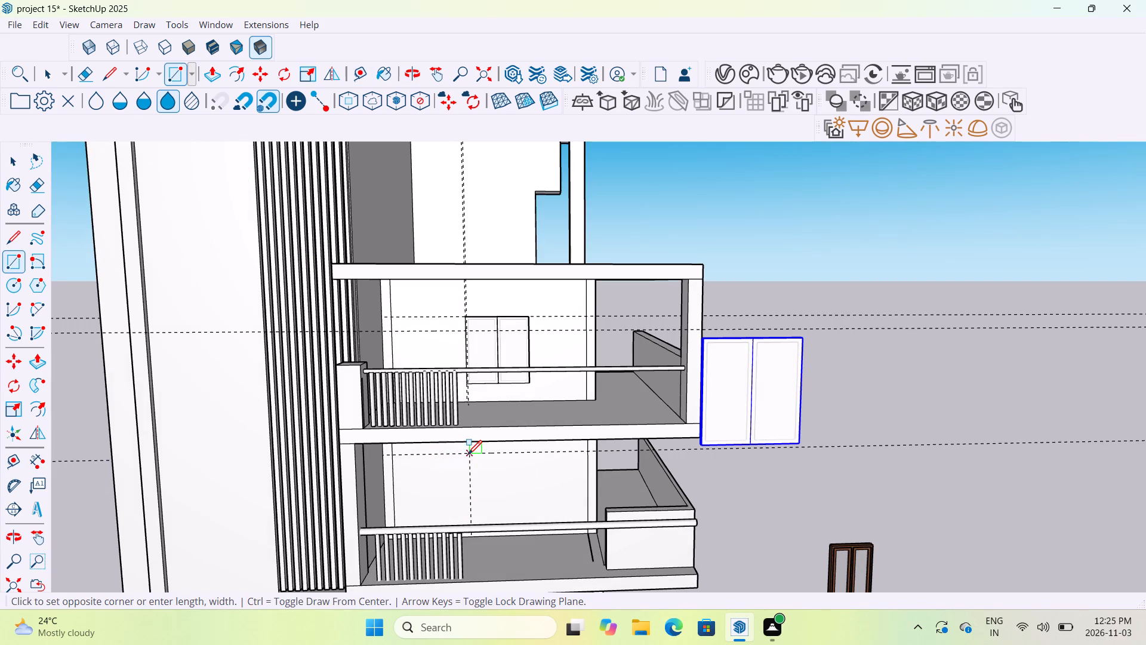
scroll(485, 506, "down", 5)
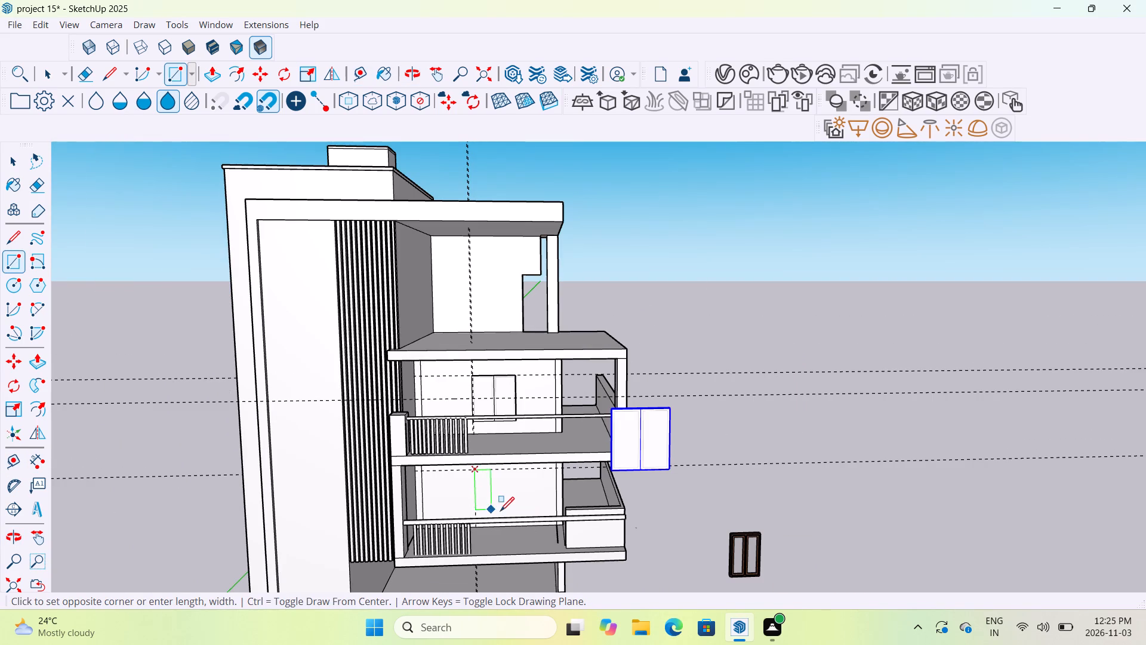
middle_click_drag(500, 512, 497, 453)
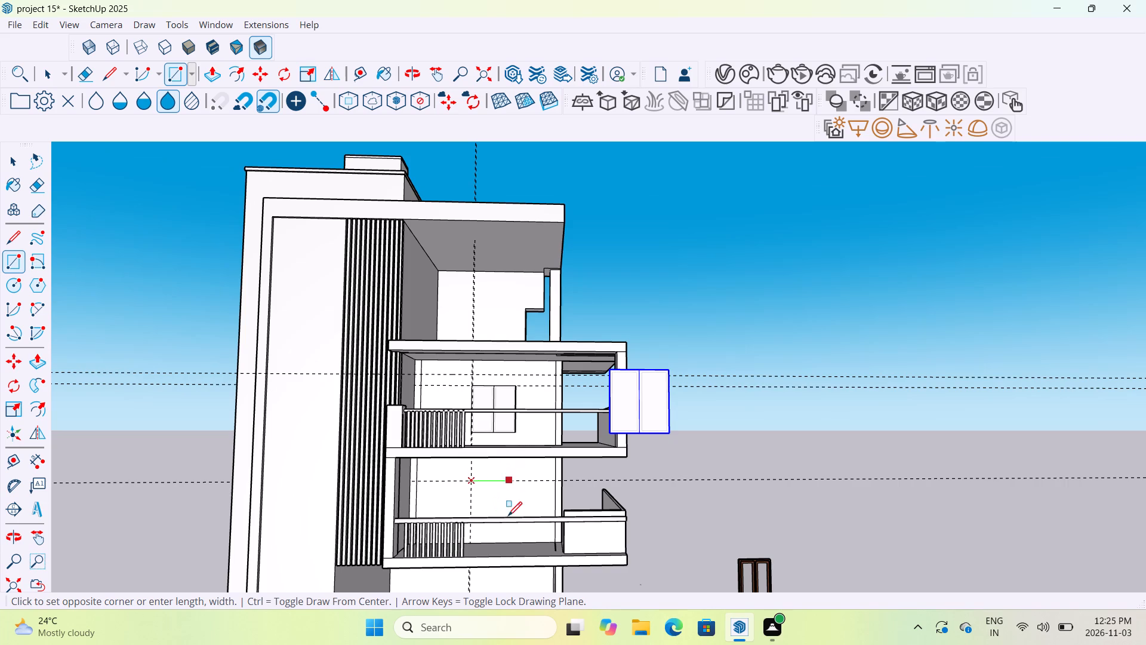
scroll(506, 522, "up", 13)
middle_click_drag(509, 494, 513, 552)
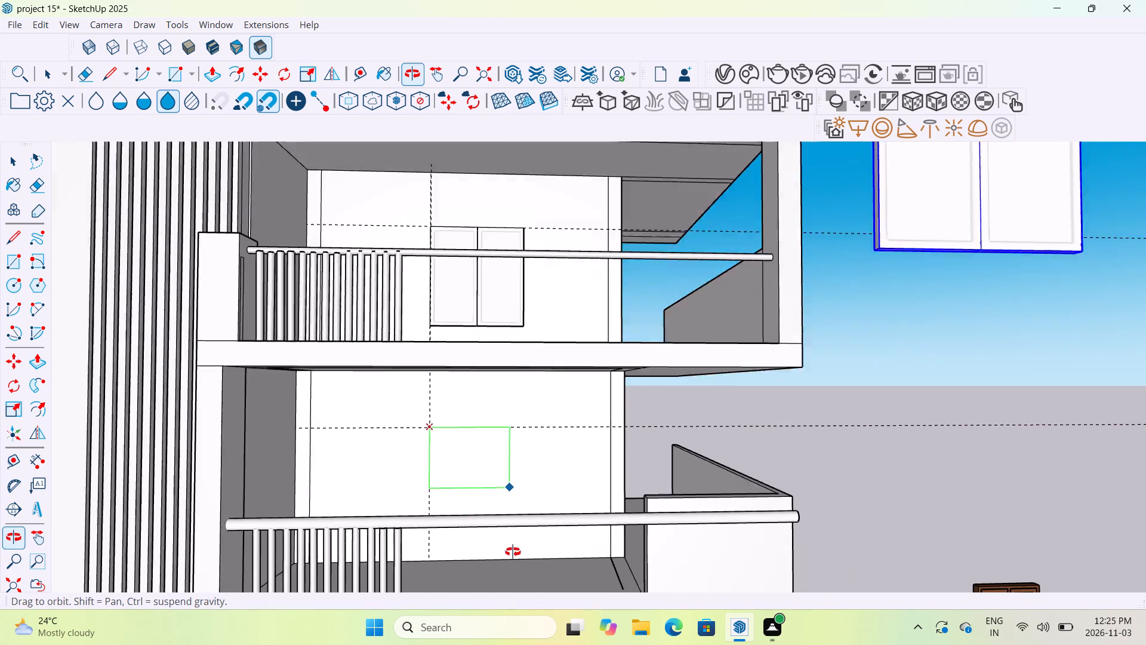
middle_click_drag(513, 552, 513, 553)
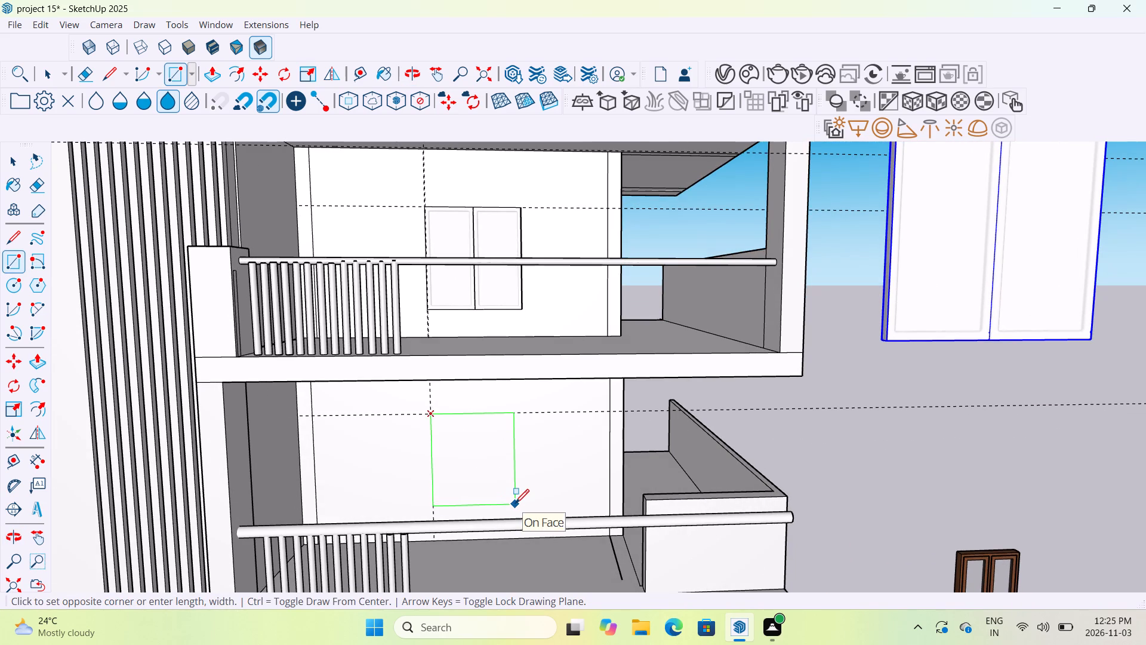
scroll(515, 505, "up", 7)
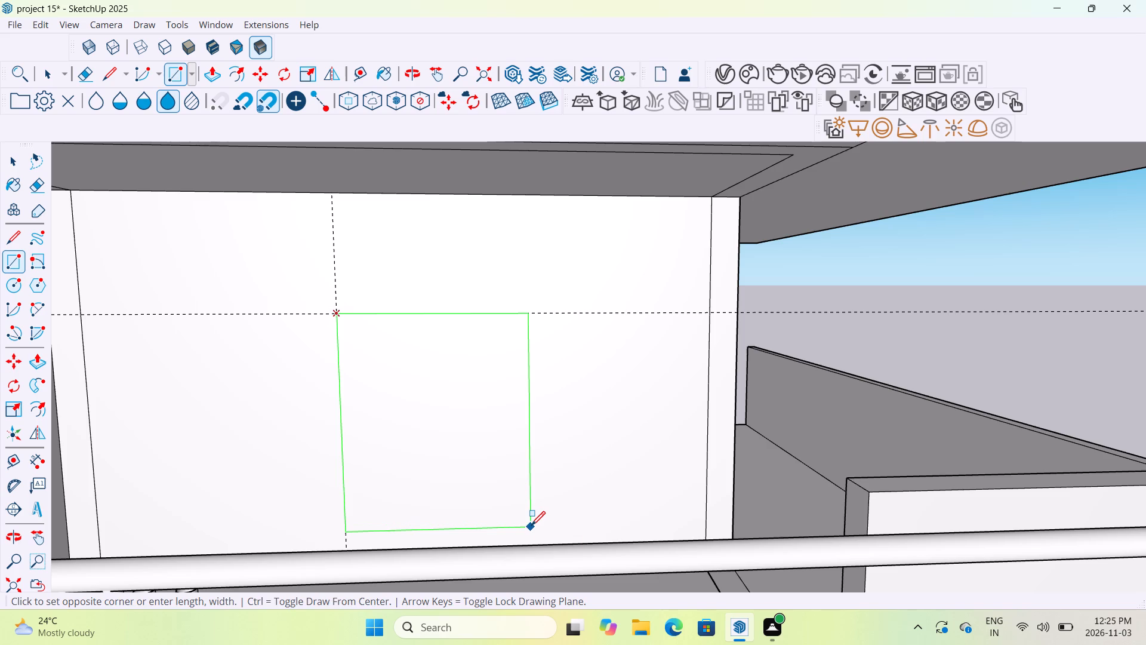
left_click(531, 527)
Push/Pull the rectangular face on the lower balcony's wall to form the window recess.
scroll(531, 527, "down", 14)
scroll(532, 512, "down", 7)
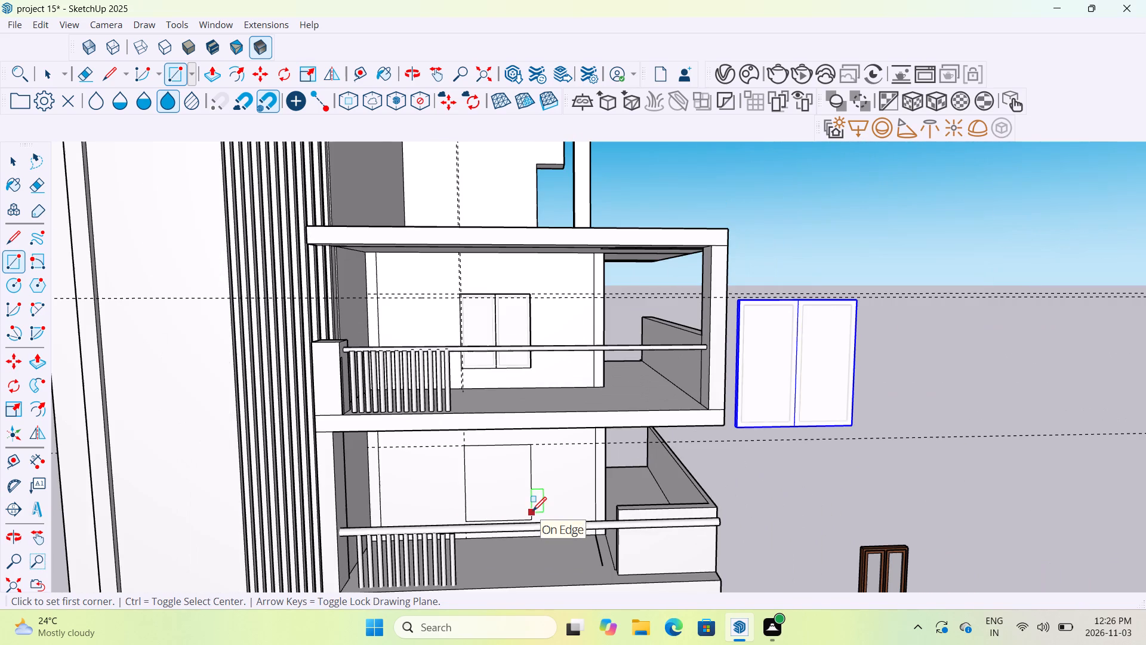
scroll(504, 490, "up", 6)
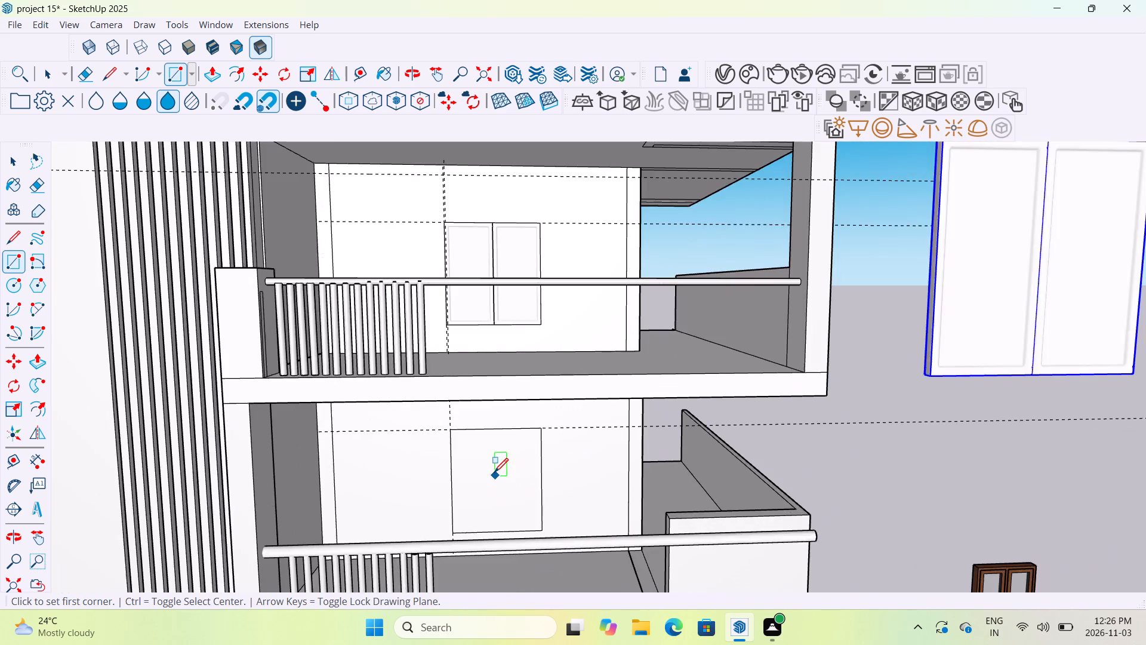
left_click(205, 75)
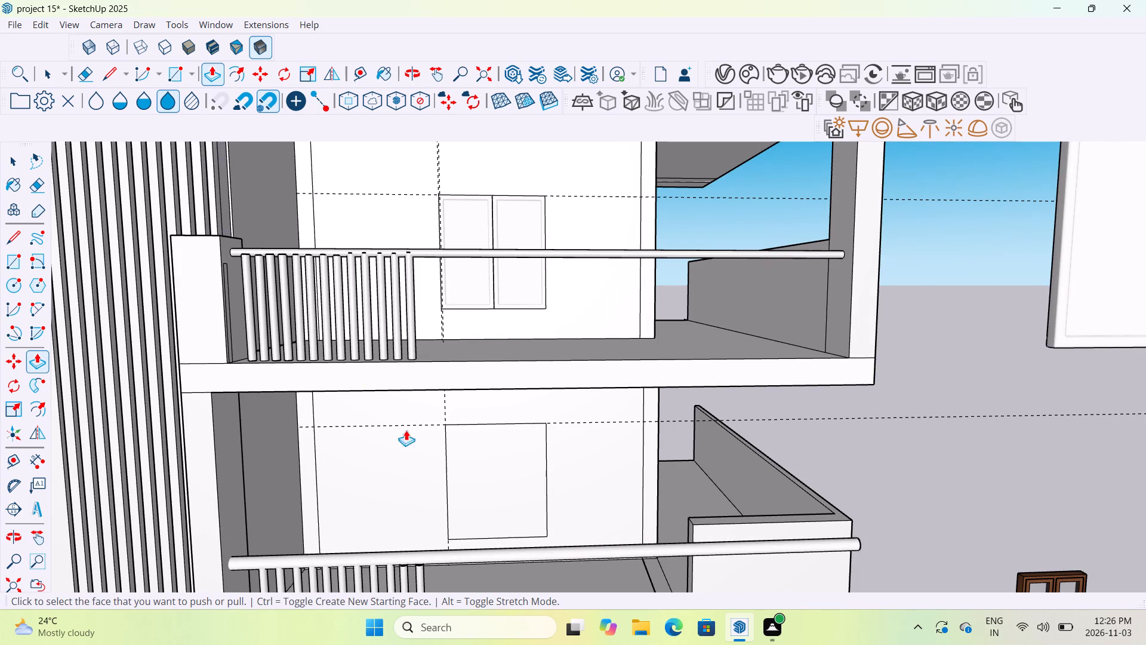
left_click(473, 446)
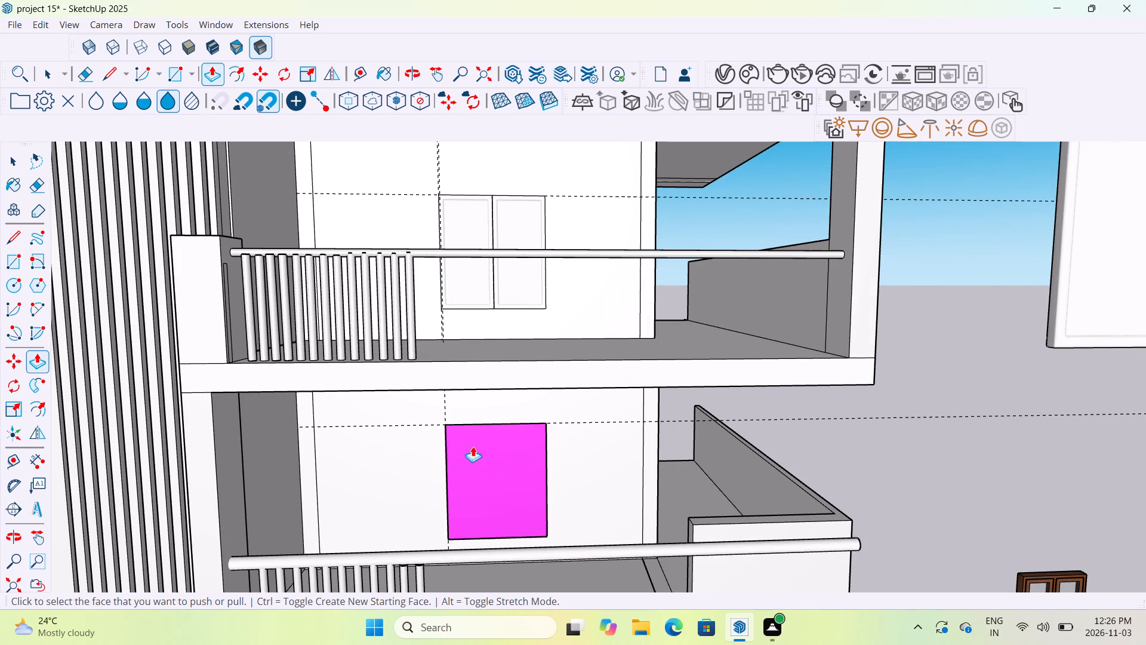